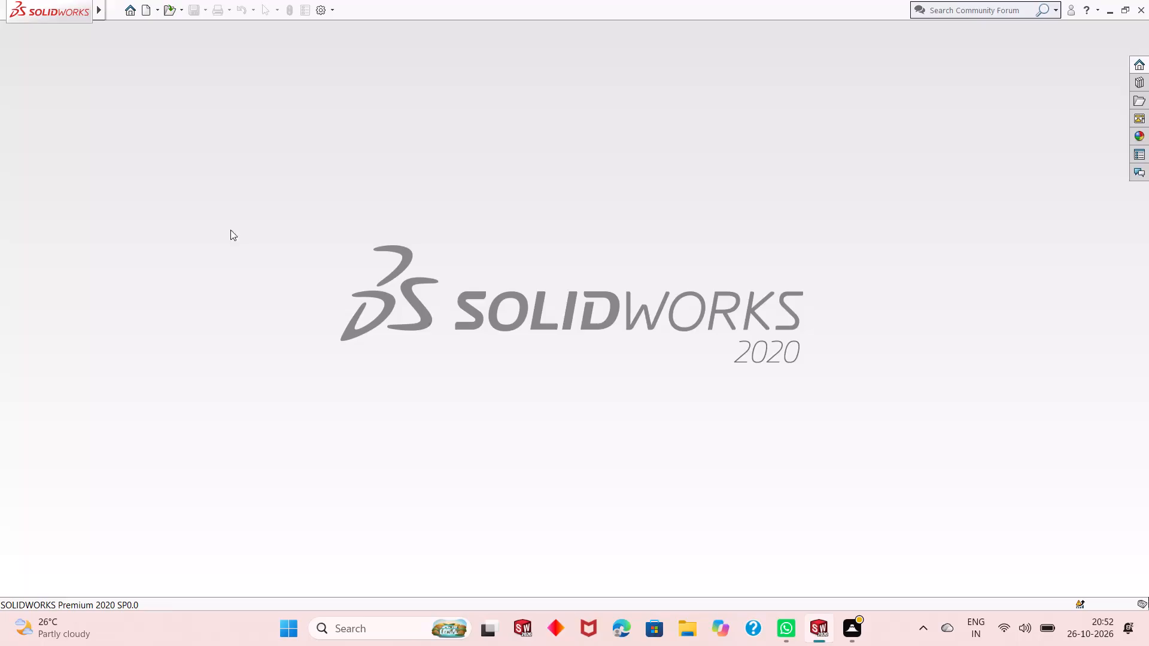
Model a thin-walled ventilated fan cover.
Create a new part document.
left_click(148, 11)
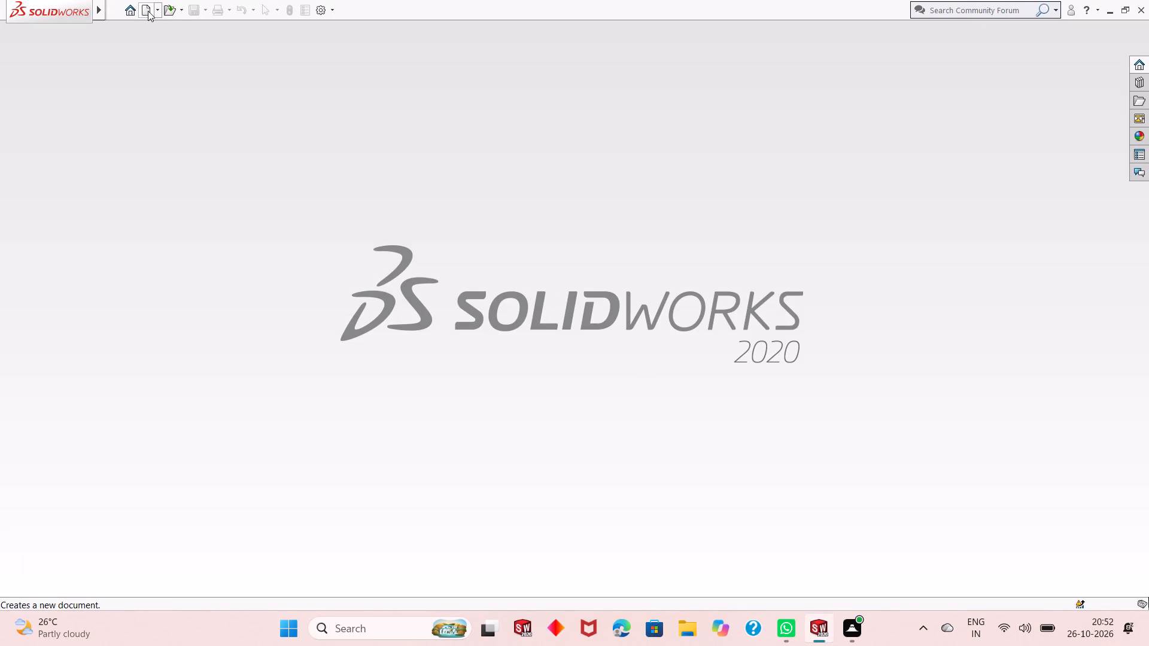
double_click(313, 313)
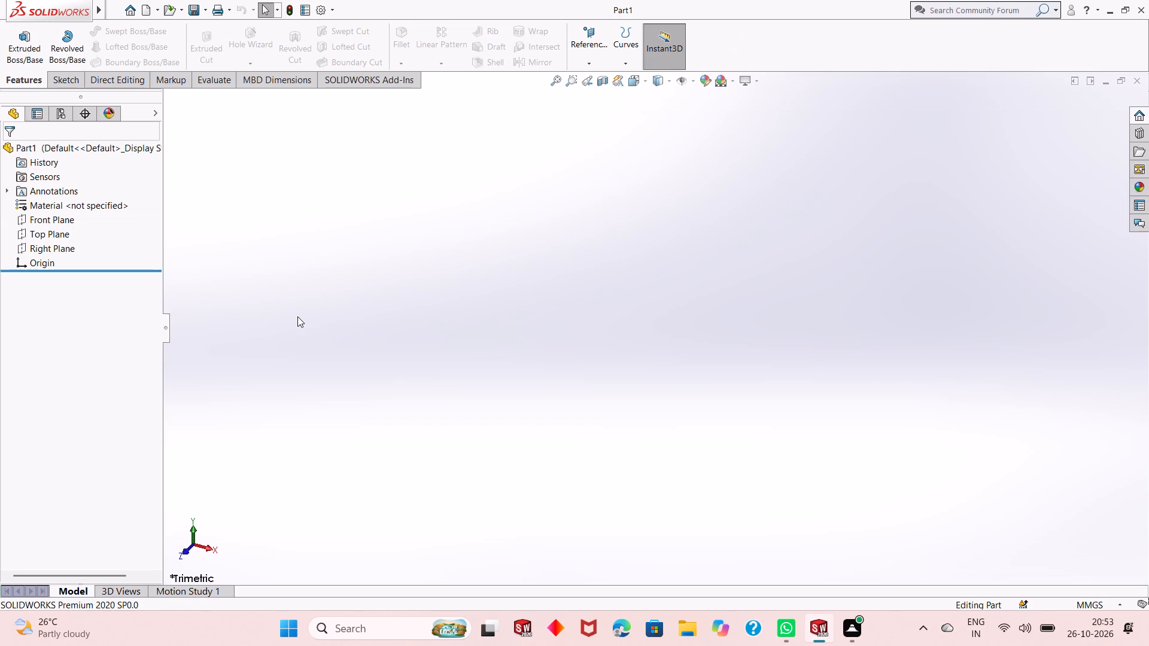
On the Top Plane, sketch a center rectangle from the origin, about 207 mm wide and 124 mm high.
left_click(59, 227)
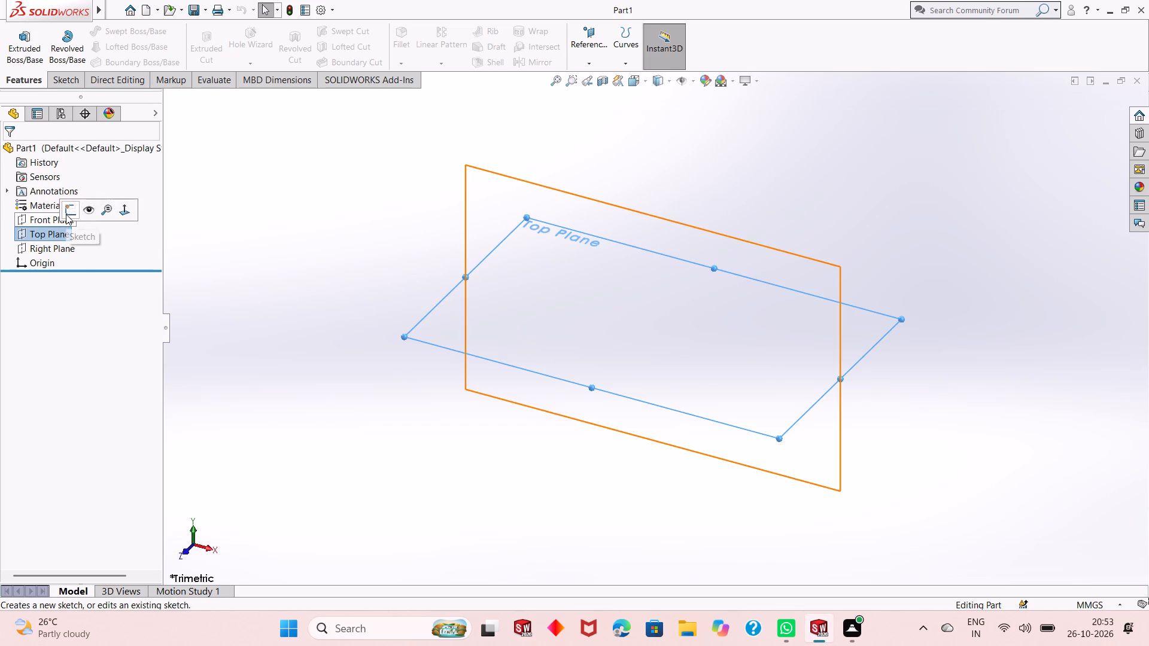
left_click(66, 214)
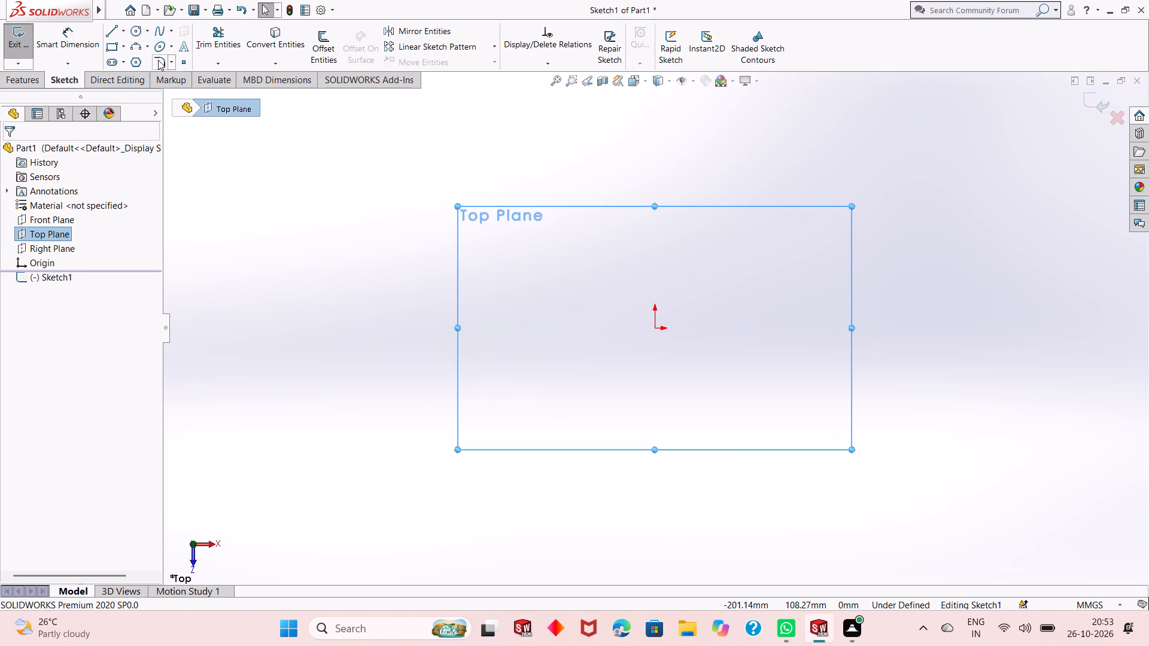
left_click(124, 51)
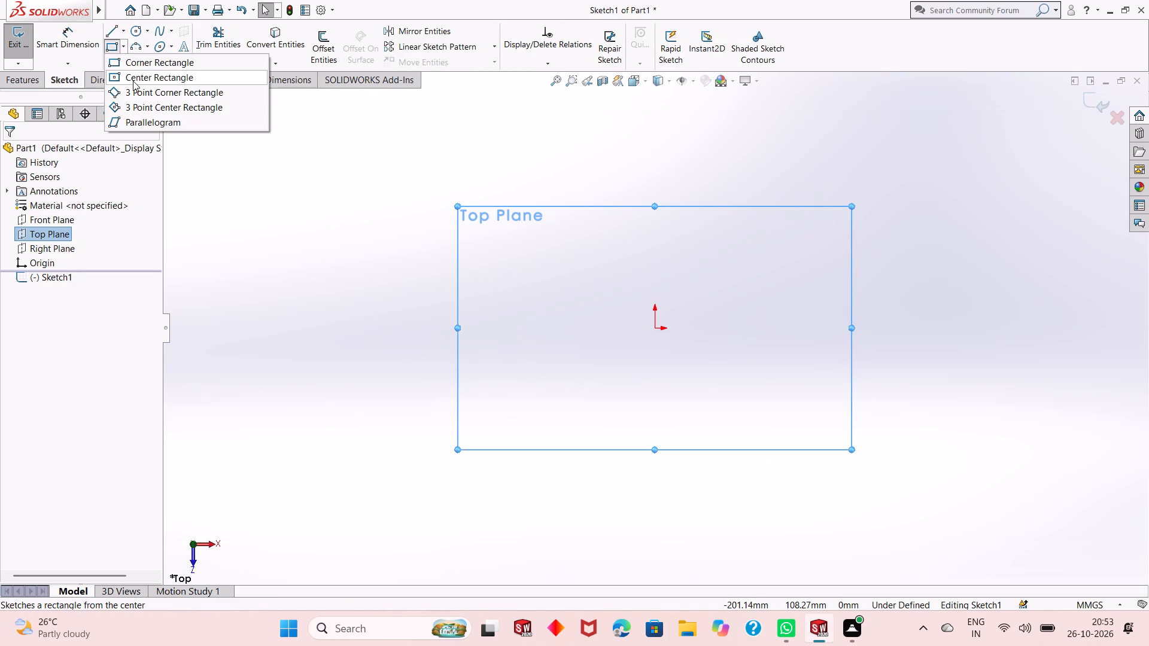
left_click(138, 81)
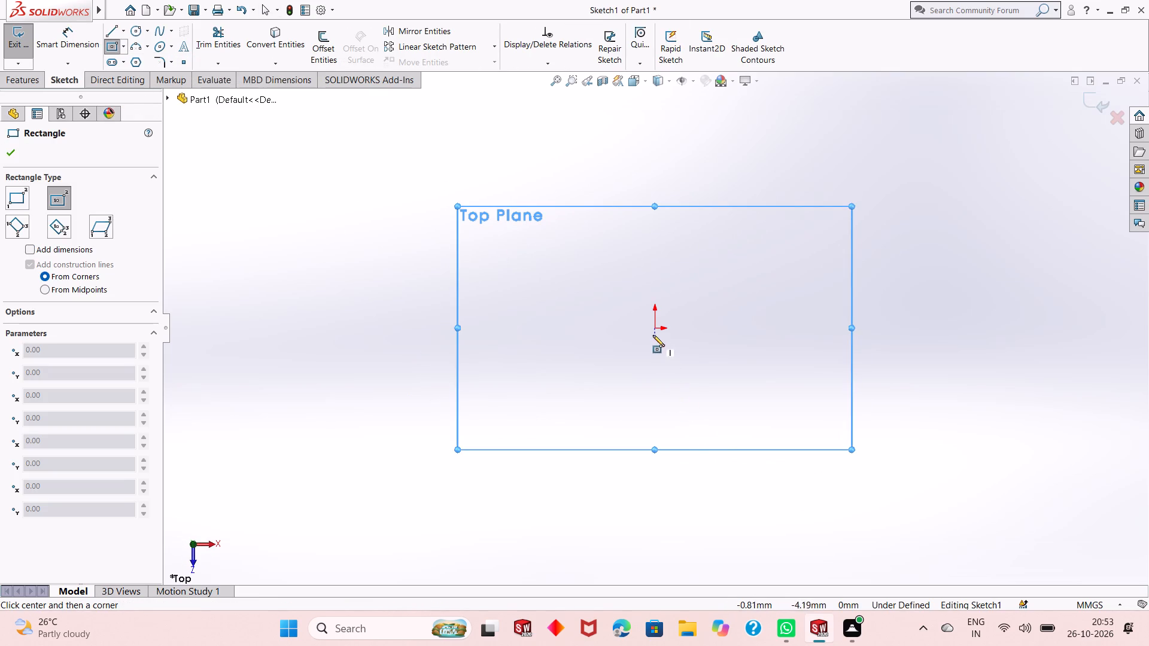
left_click(655, 329)
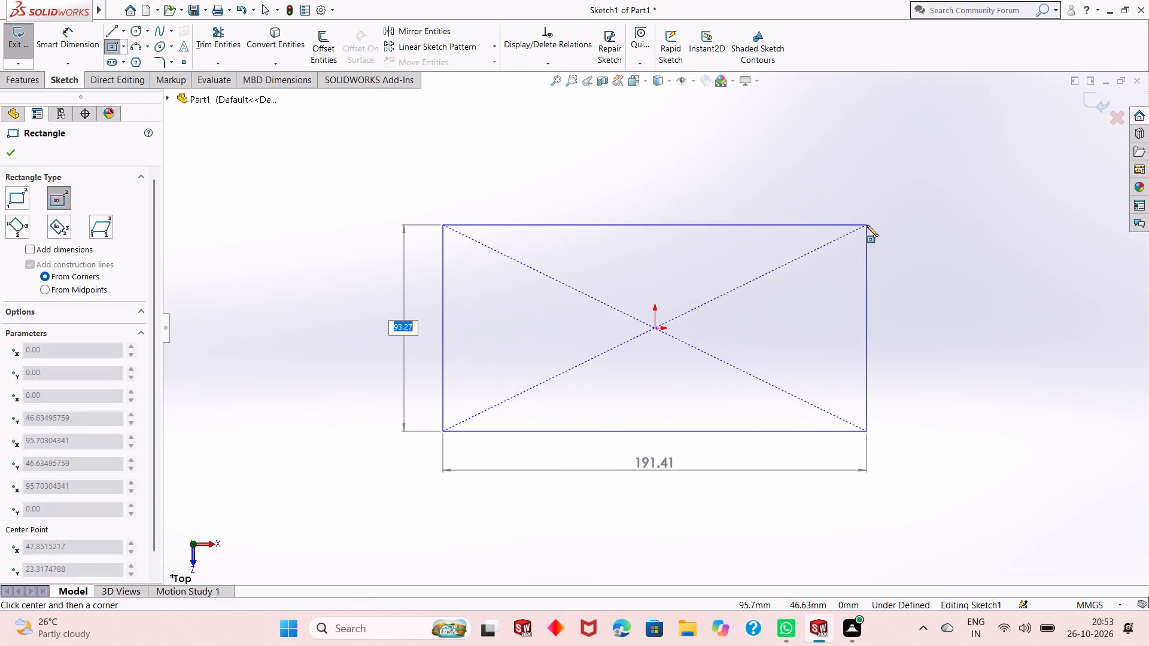
left_click(883, 191)
right_click(305, 188)
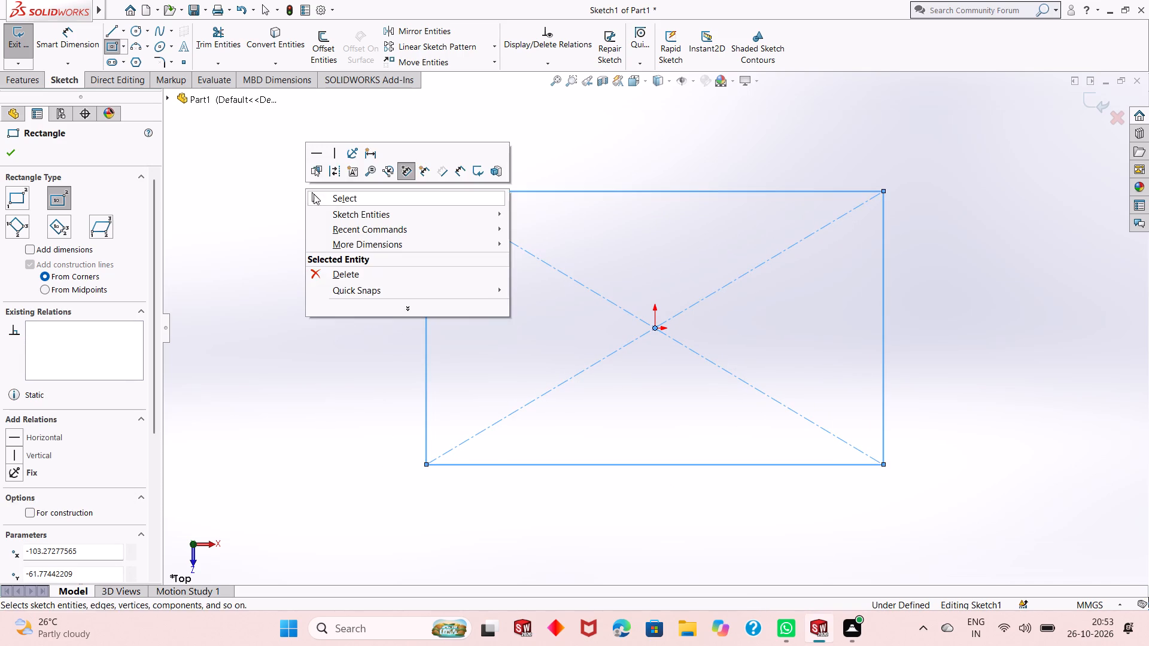
left_click(321, 197)
Dimension the rectangle's bottom edge to 300 mm and its vertical side to 300 mm.
left_click(86, 44)
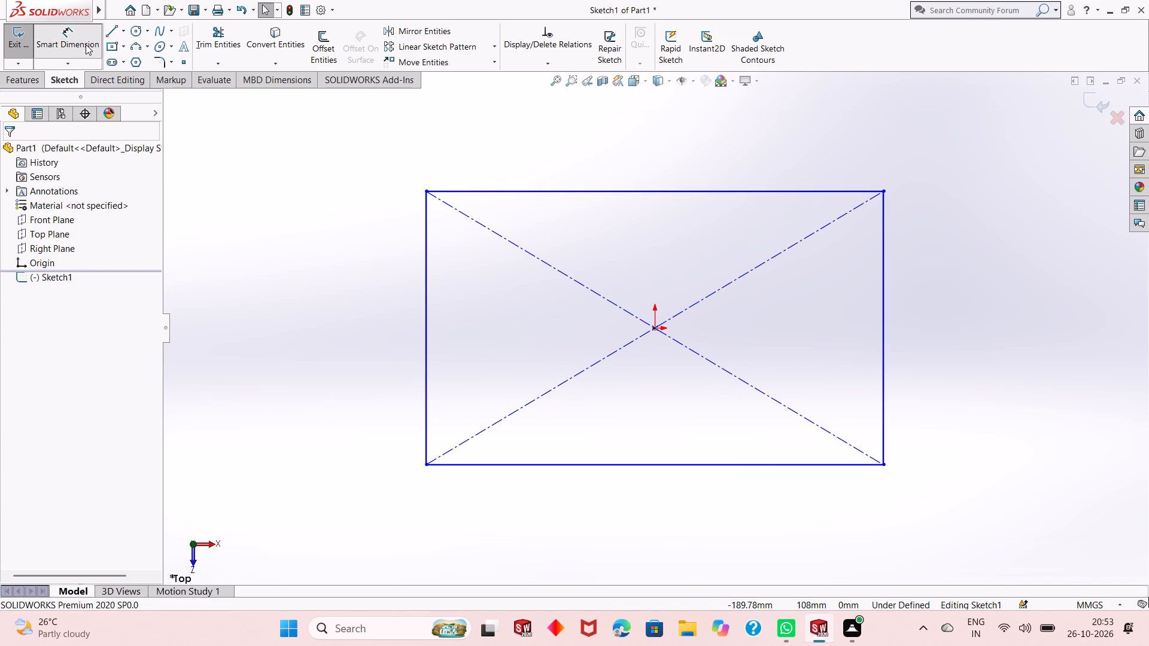
left_click(661, 462)
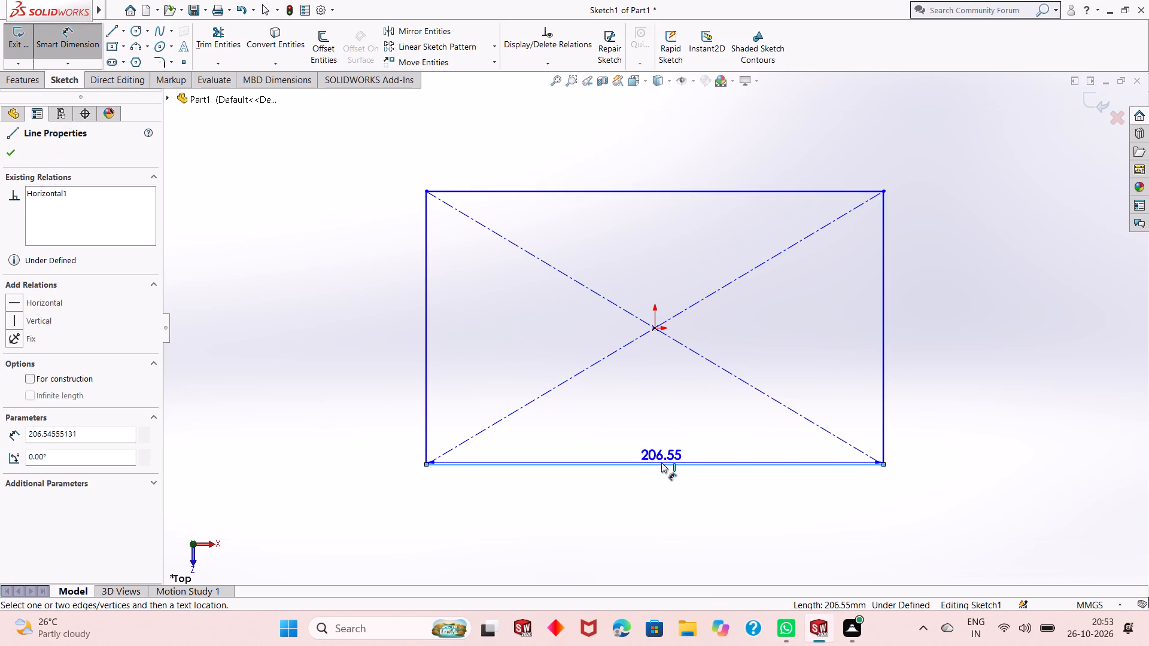
left_click(674, 502)
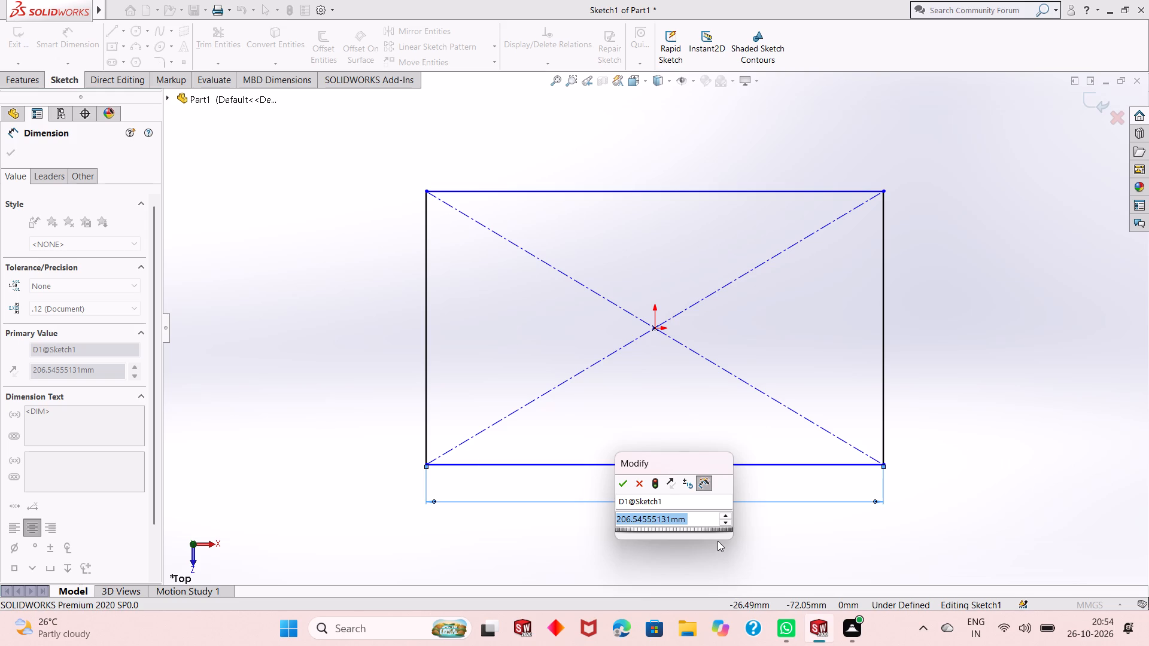
type("18")
key("0")
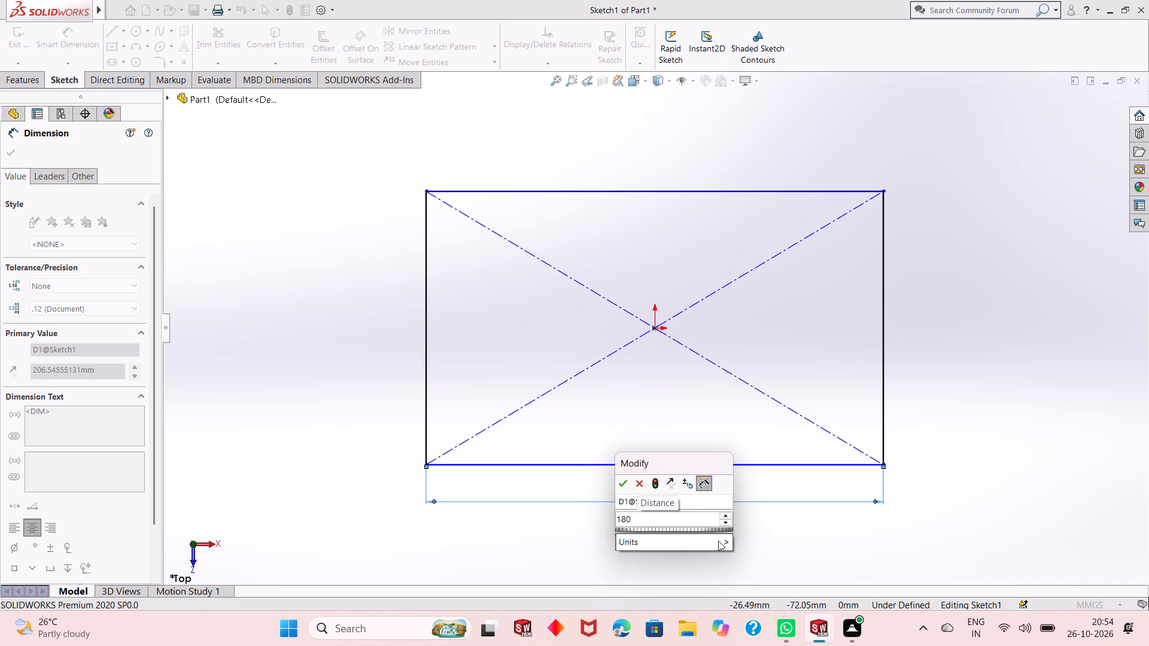
key("plus")
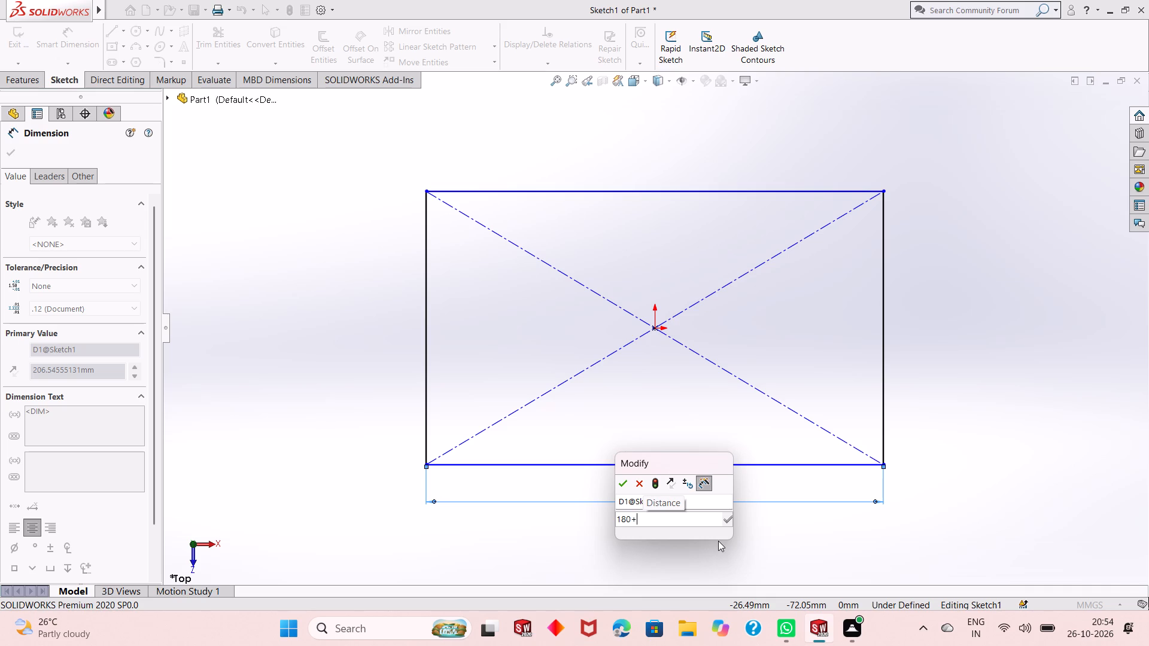
type("120")
key("Return")
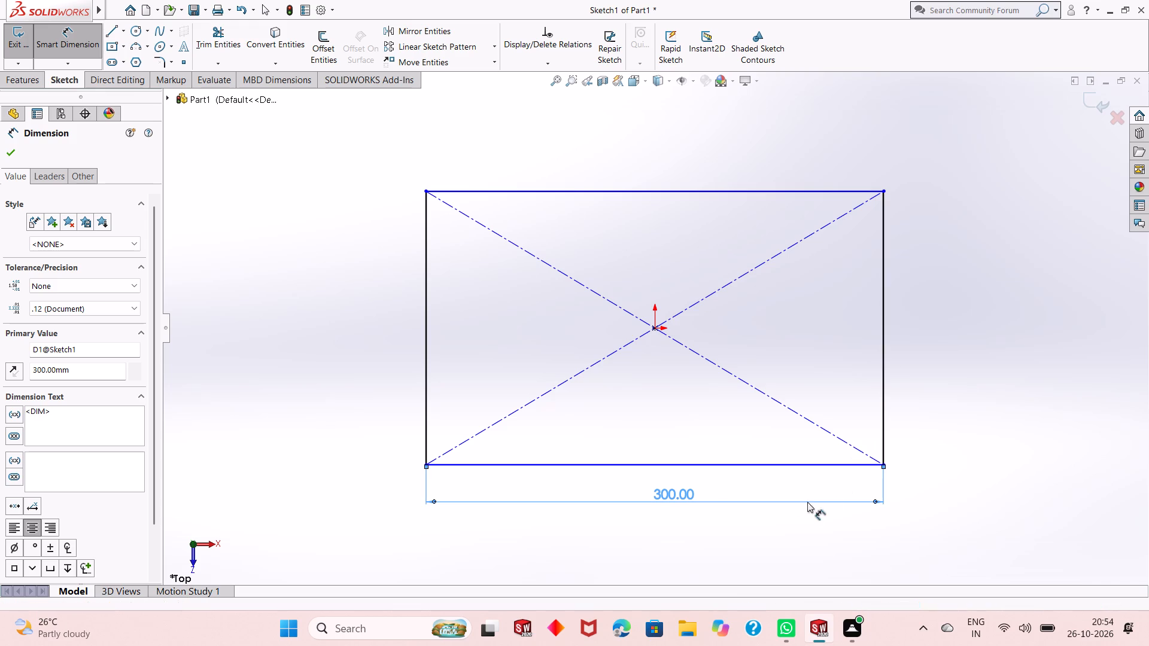
left_click(883, 366)
left_click(981, 354)
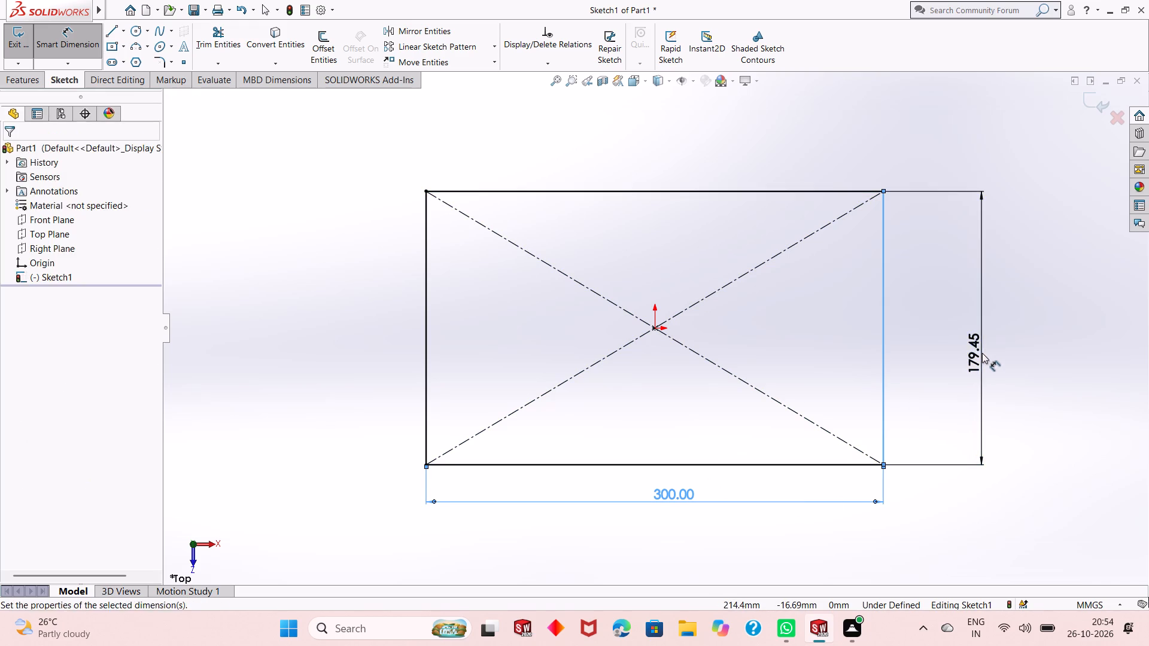
type("300")
key("Return")
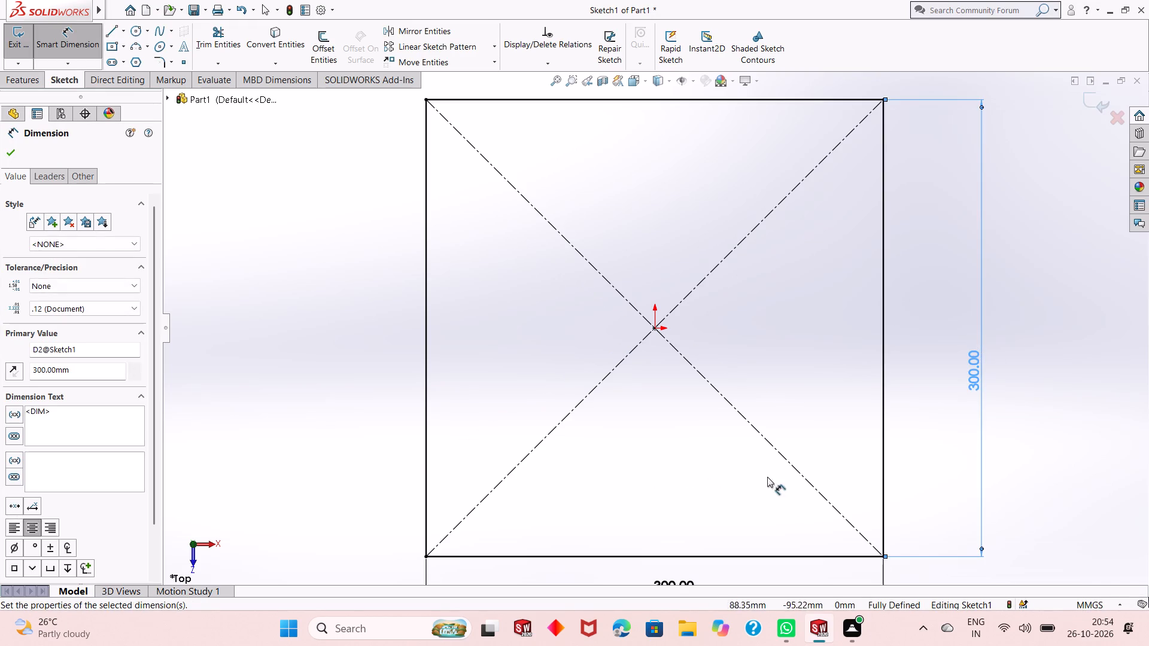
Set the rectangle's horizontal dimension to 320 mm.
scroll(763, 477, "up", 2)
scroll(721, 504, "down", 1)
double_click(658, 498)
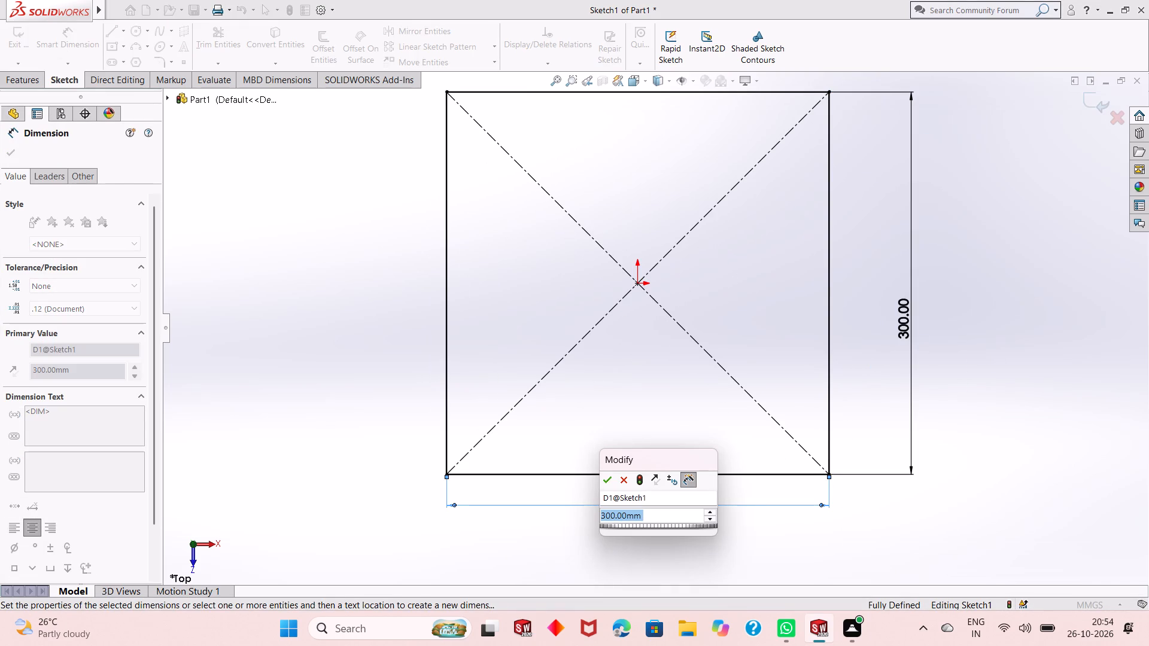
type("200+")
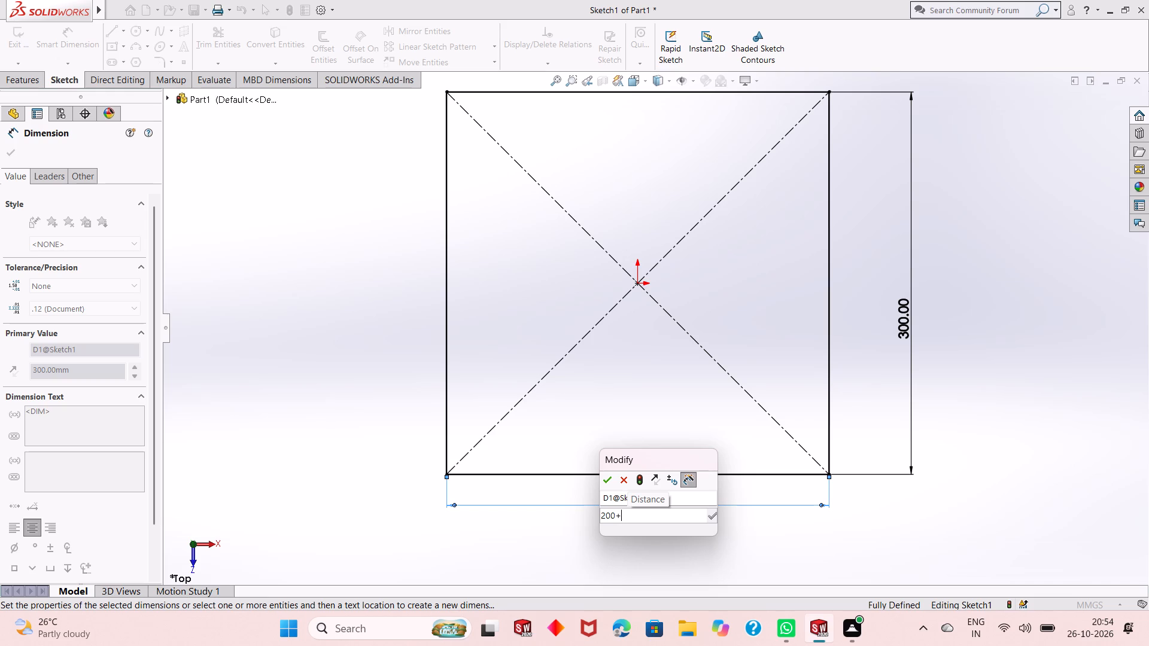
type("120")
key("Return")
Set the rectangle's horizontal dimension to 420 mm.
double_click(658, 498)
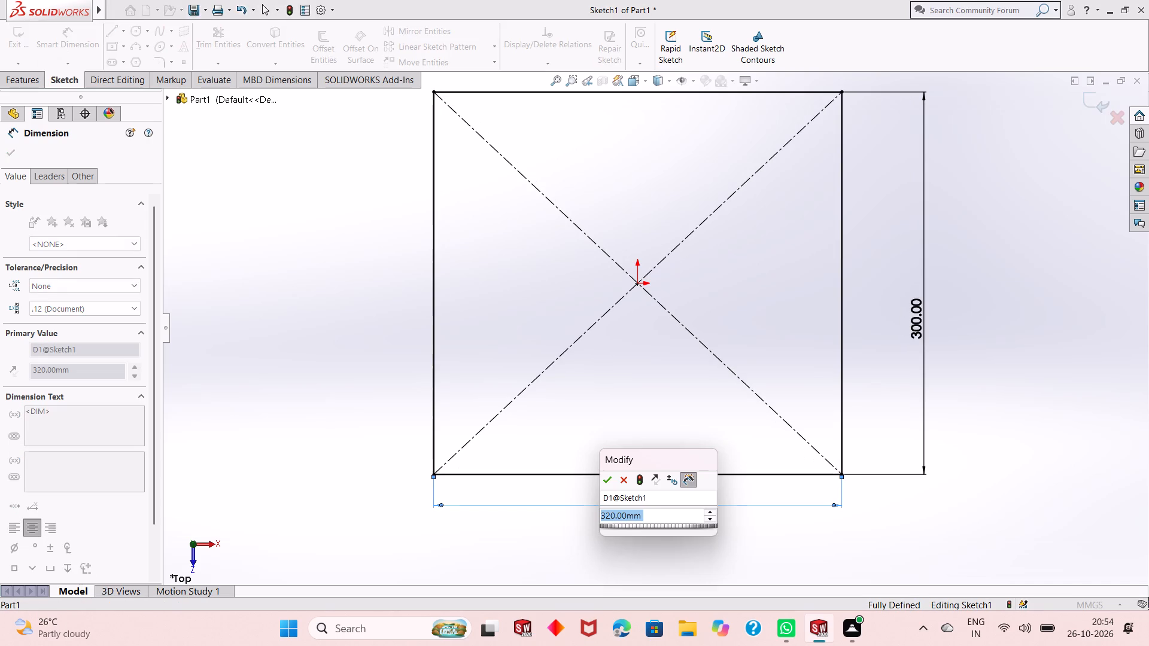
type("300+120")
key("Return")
Set the rectangle's horizontal dimension to 320 mm and leave the dimensioning tool.
scroll(659, 496, "up", 3)
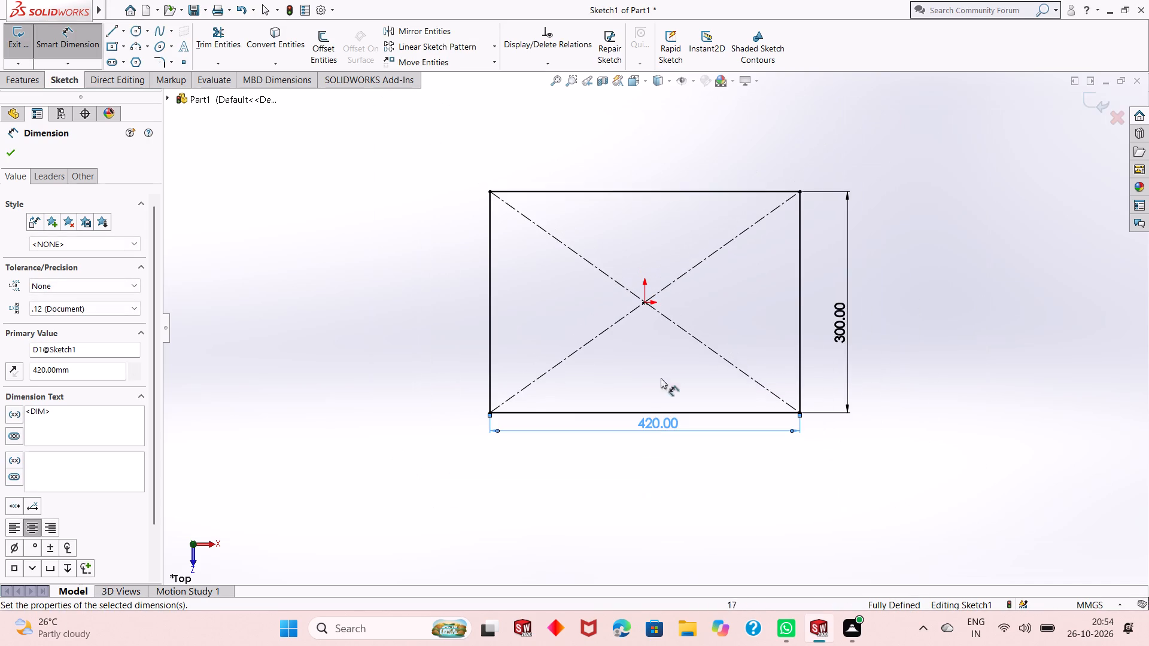
scroll(662, 278, "down", 1)
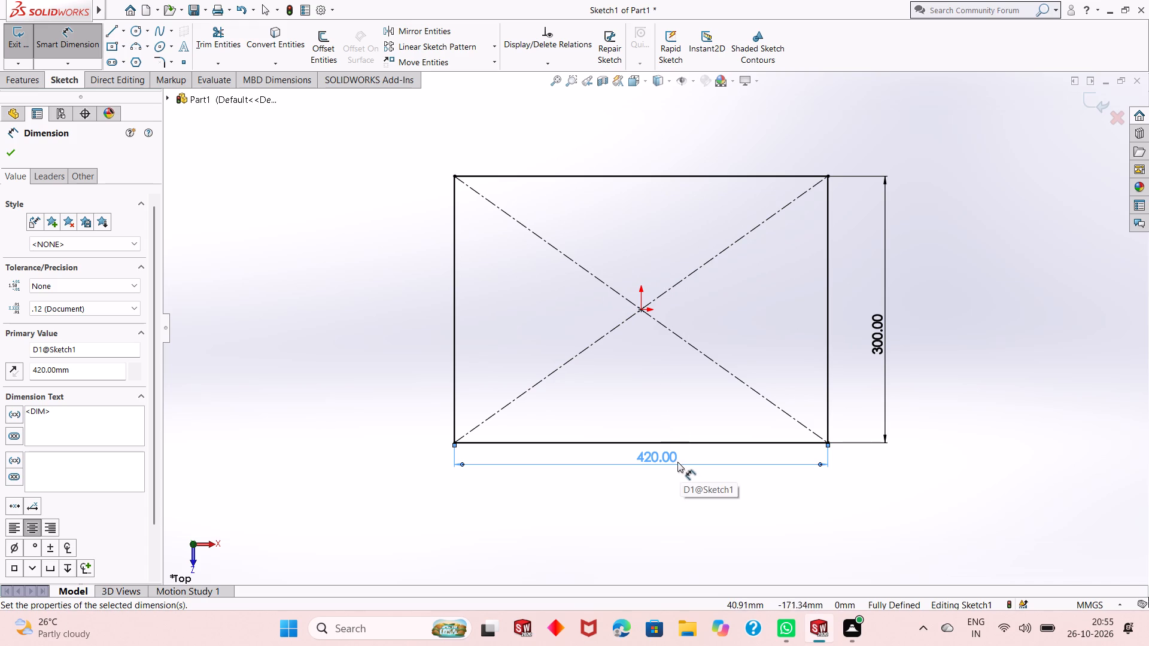
double_click(661, 459)
type("200+120")
key("Return")
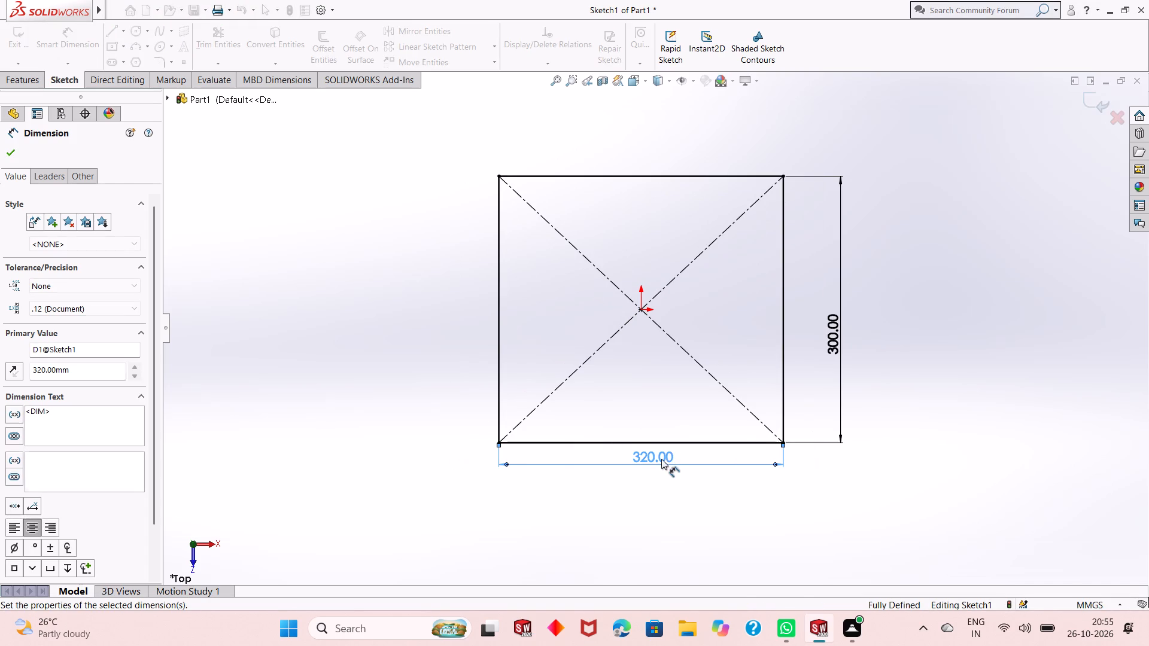
right_click(315, 246)
left_click(326, 284)
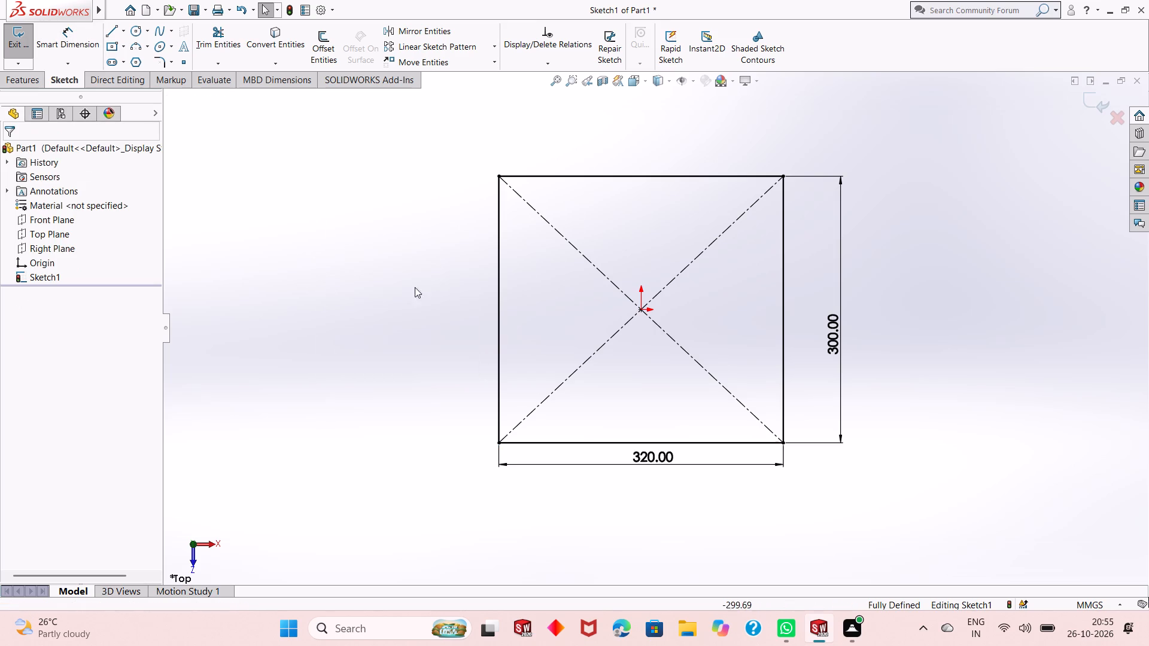
Extrude the rectangle as a Blind boss 2 mm deep to form a thin plate.
scroll(607, 318, "down", 1)
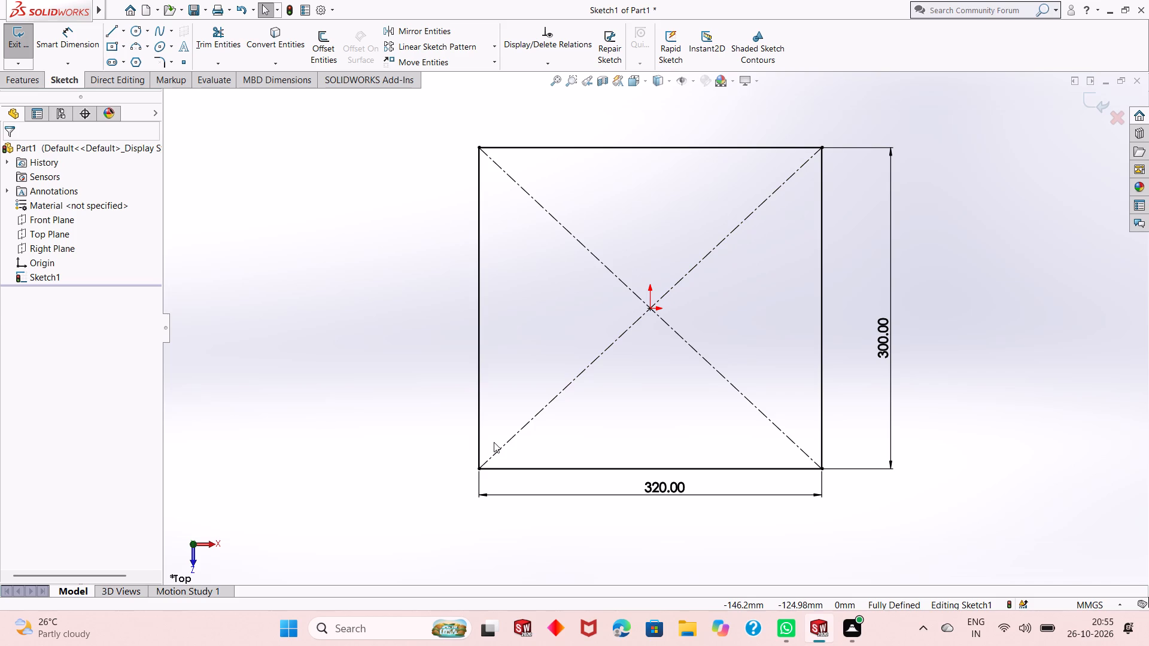
left_click(20, 83)
left_click(23, 62)
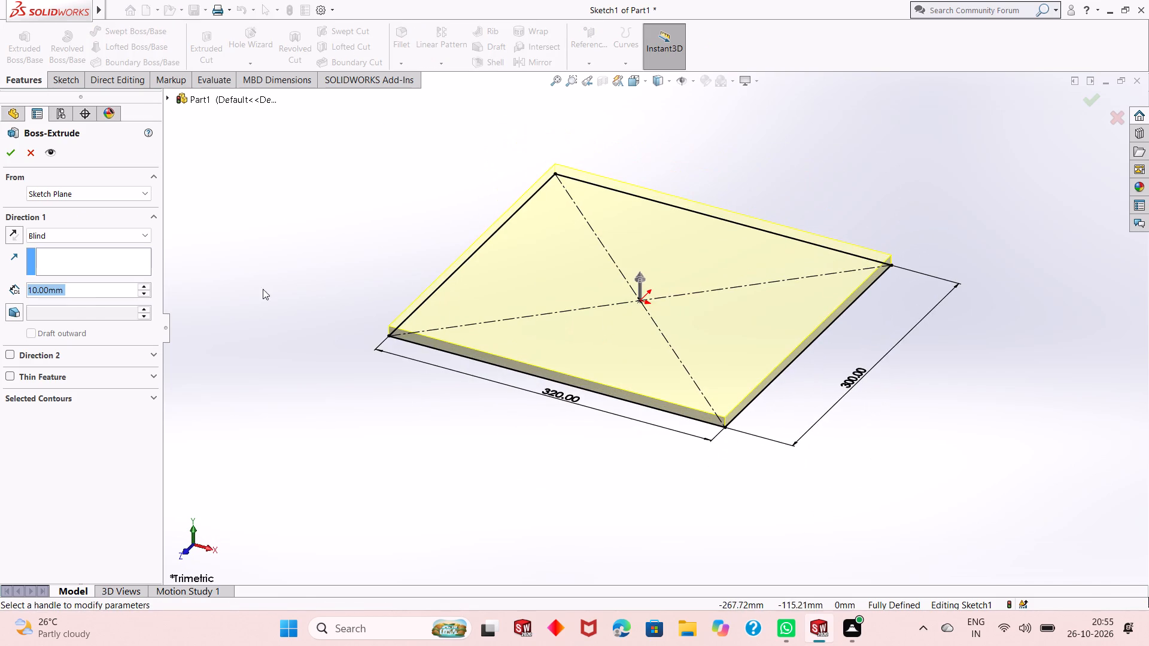
key("2")
key("Return")
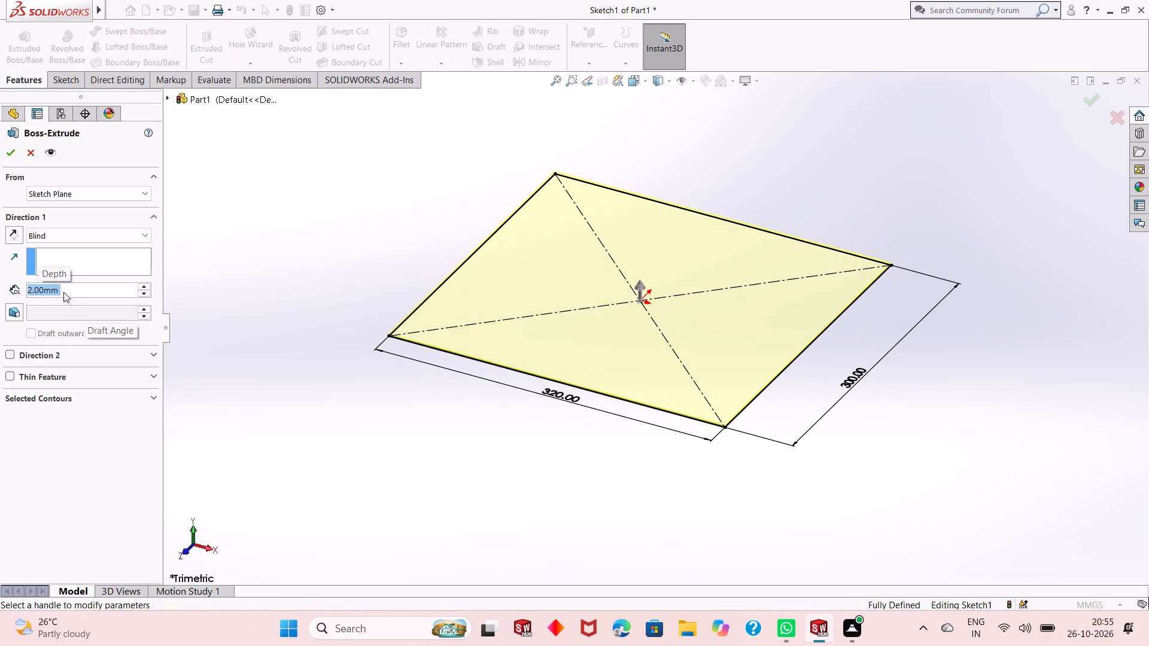
left_click(15, 153)
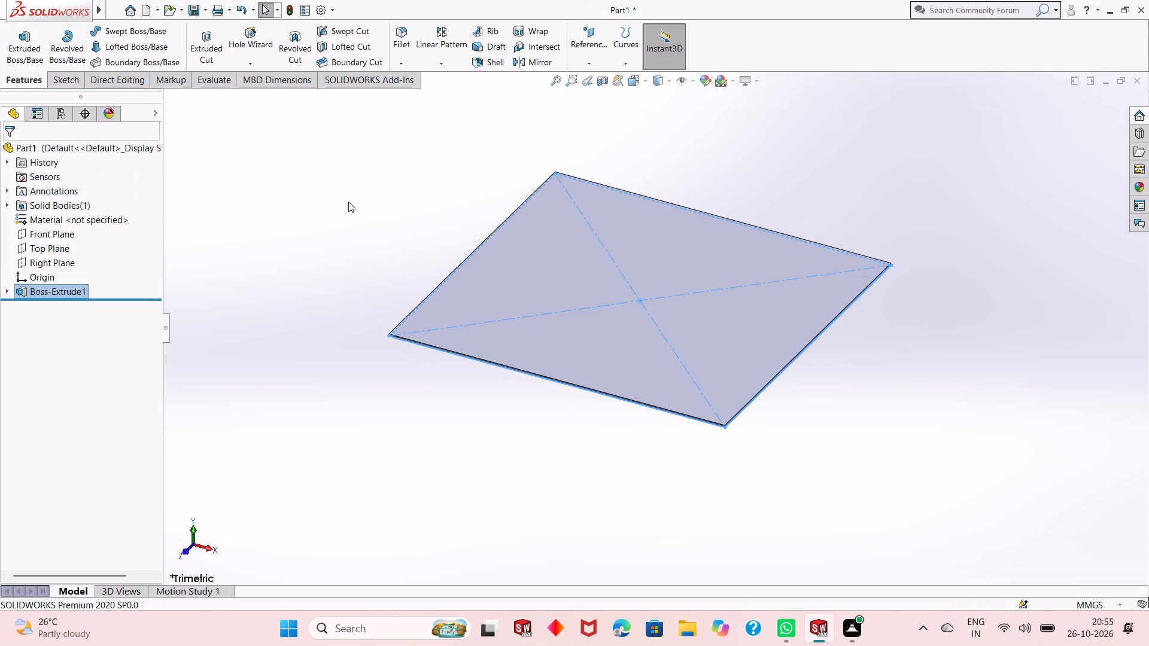
left_click(348, 202)
Start a sketch on the plate's large top face and view it face-on.
scroll(577, 290, "up", 1)
scroll(661, 285, "down", 2)
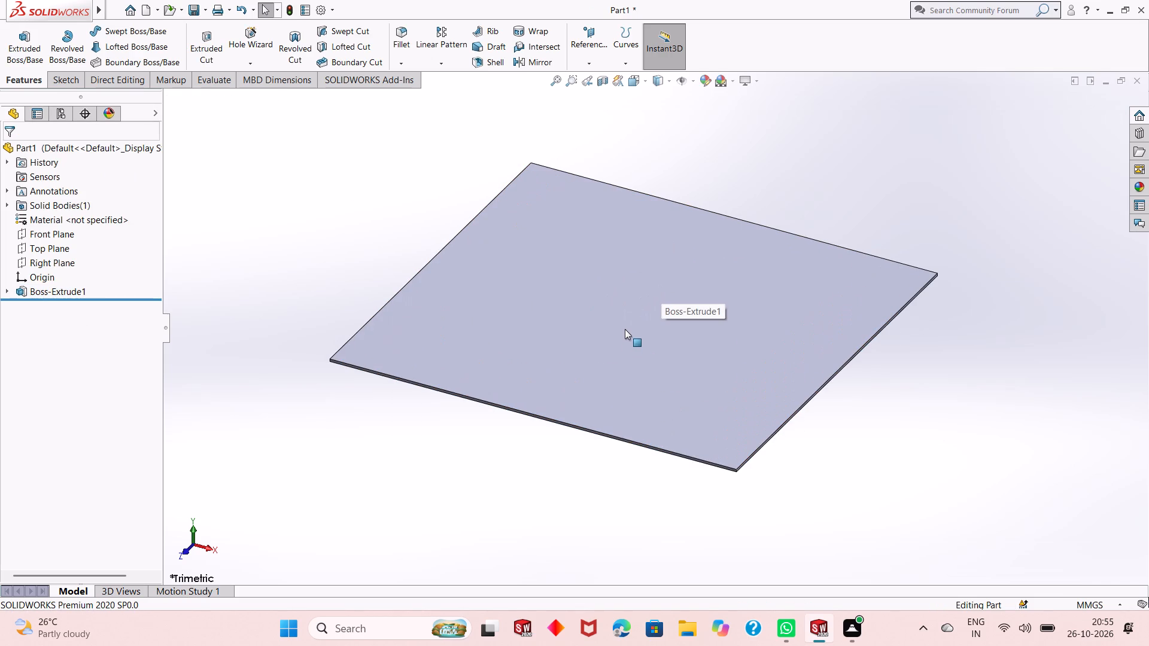
middle_click(622, 390)
middle_click(619, 354)
middle_click_drag(619, 346, 619, 334)
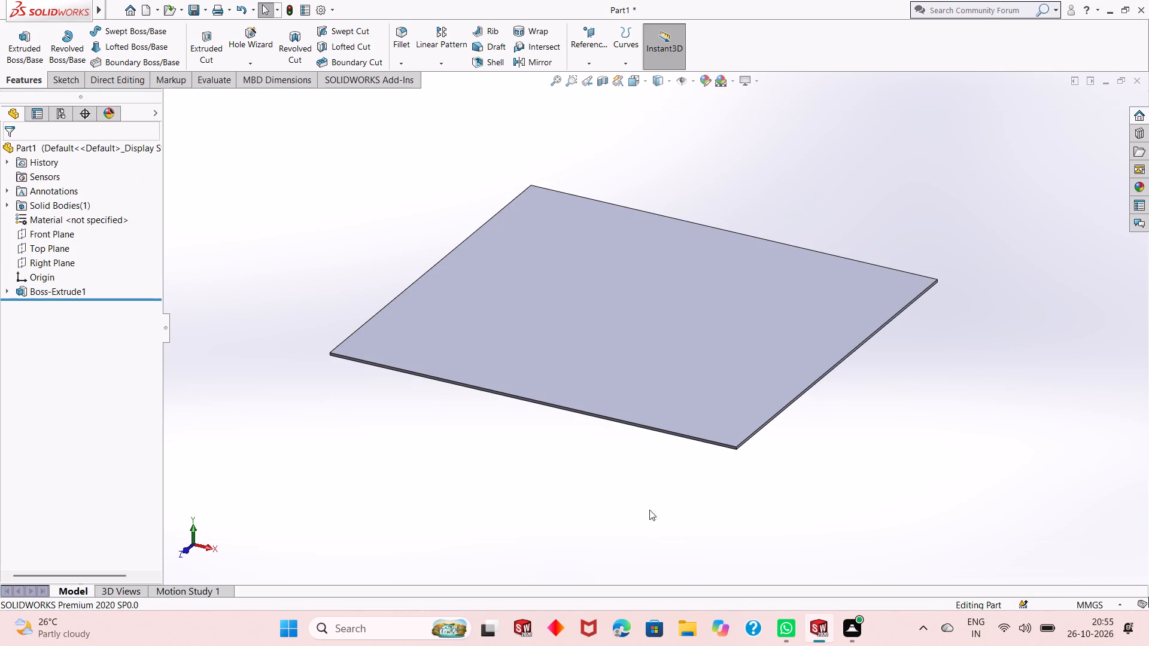
middle_click_drag(635, 468, 637, 423)
middle_click_drag(641, 438, 661, 514)
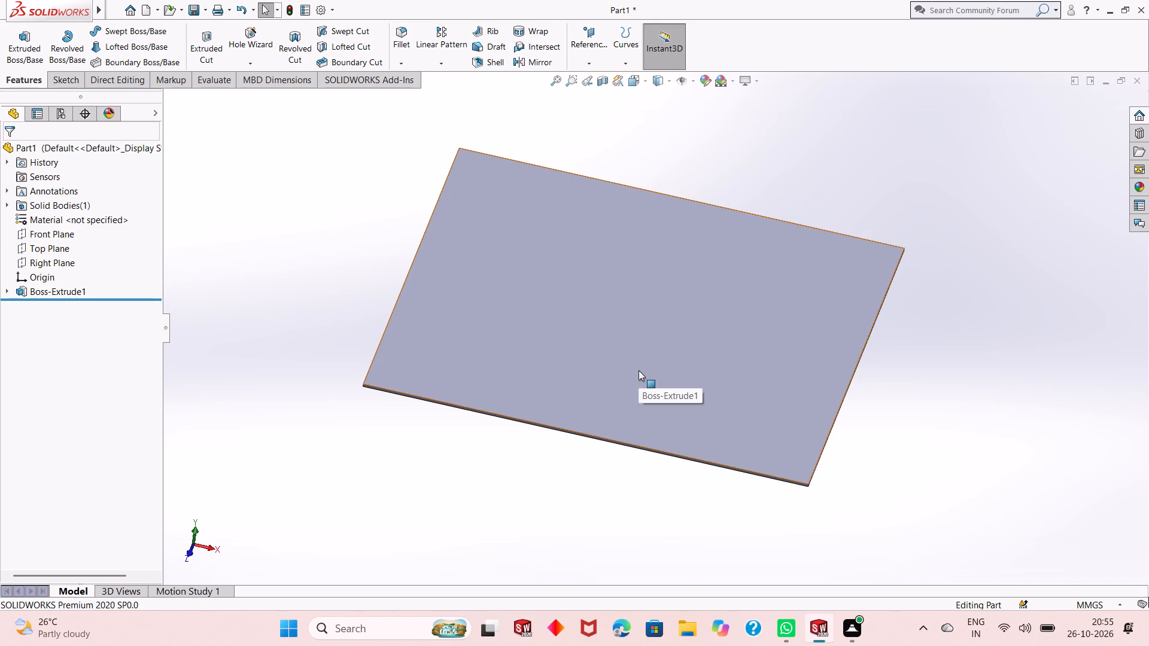
scroll(652, 340, "down", 2)
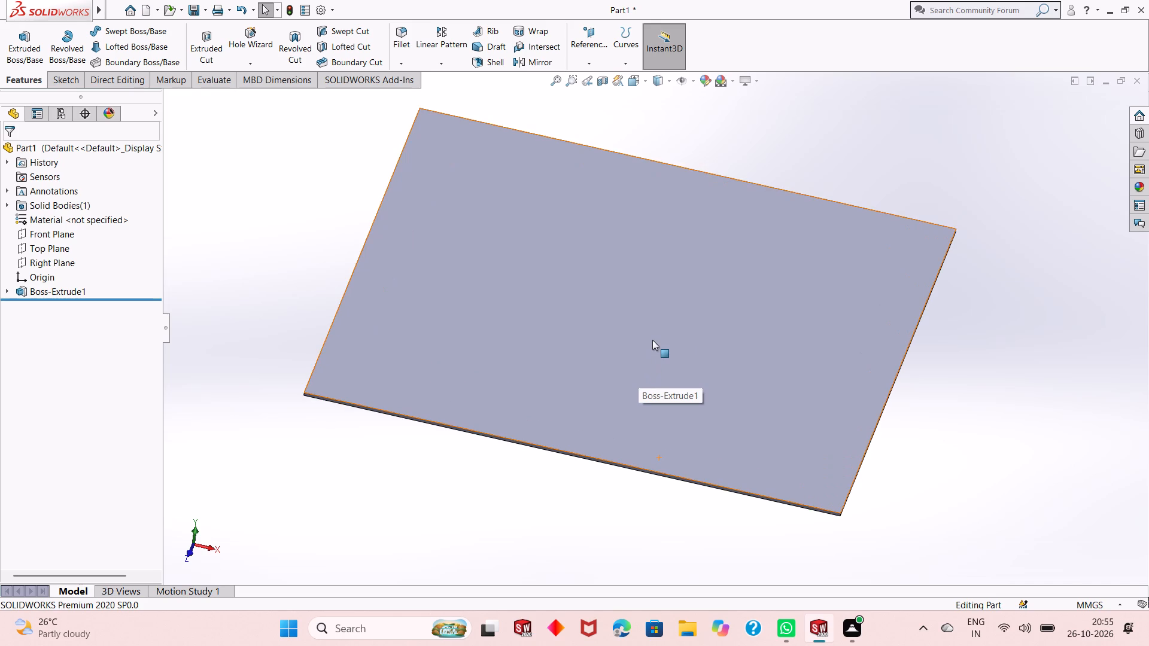
scroll(652, 340, "up", 1)
left_click(652, 340)
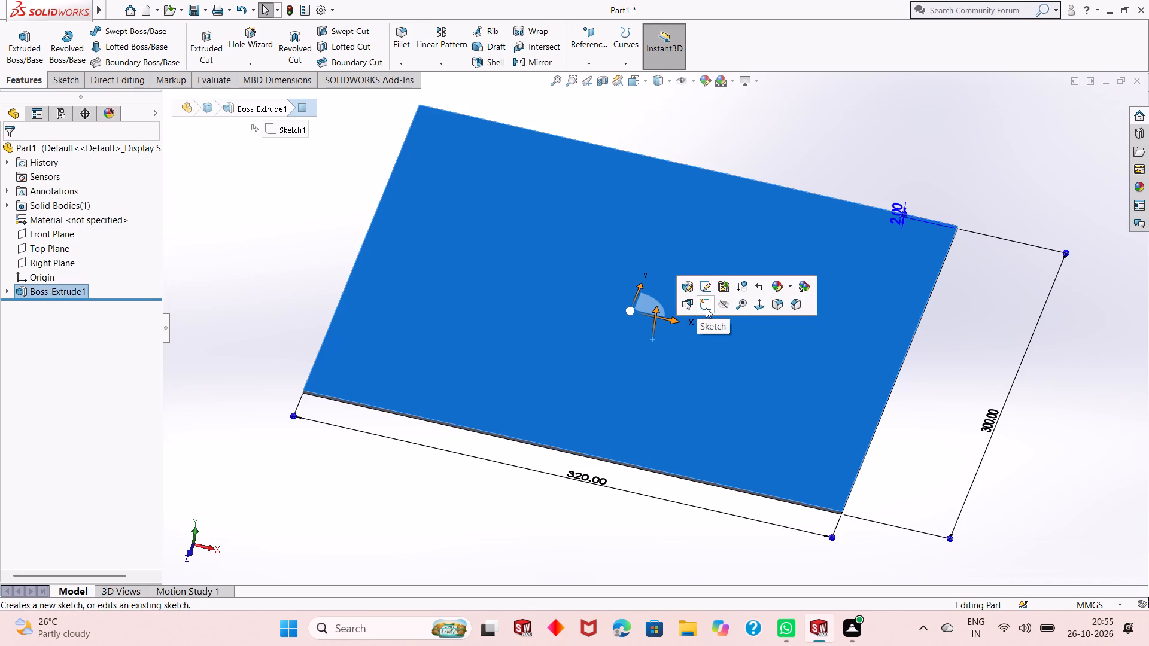
left_click(706, 307)
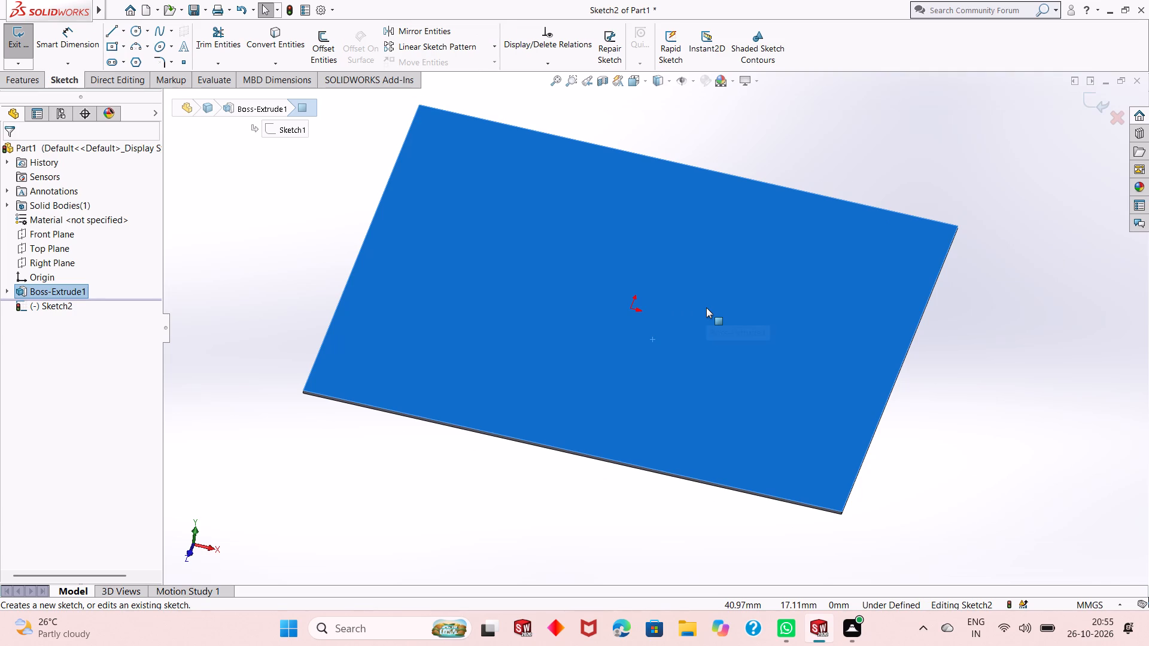
key("ctrl+8")
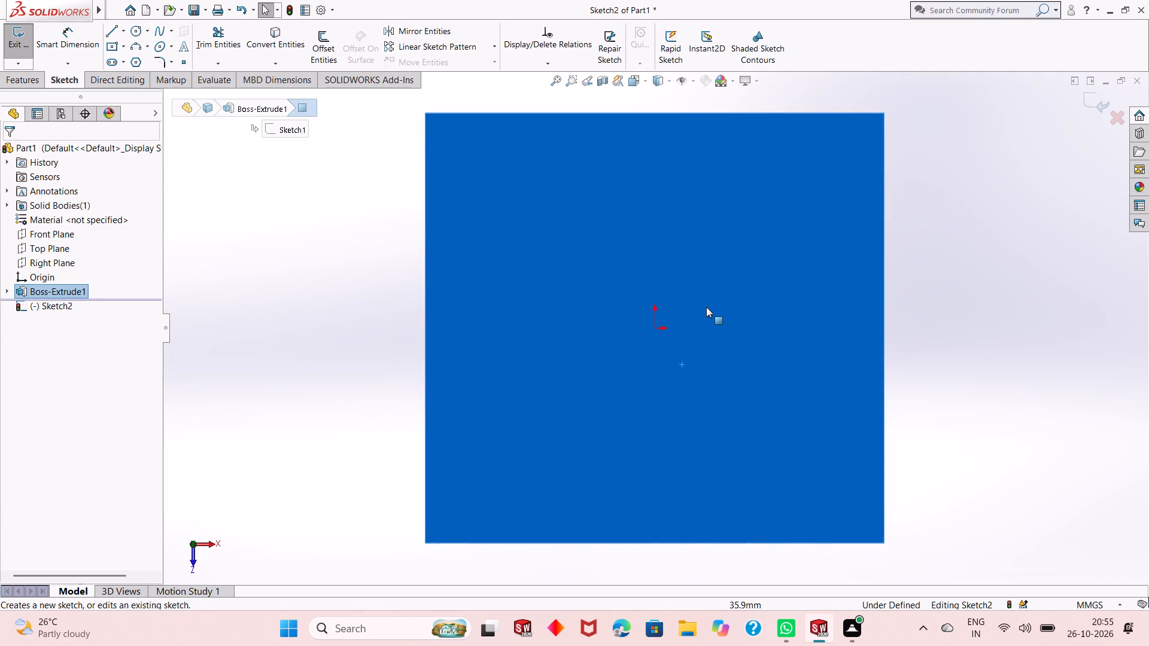
left_click(250, 323)
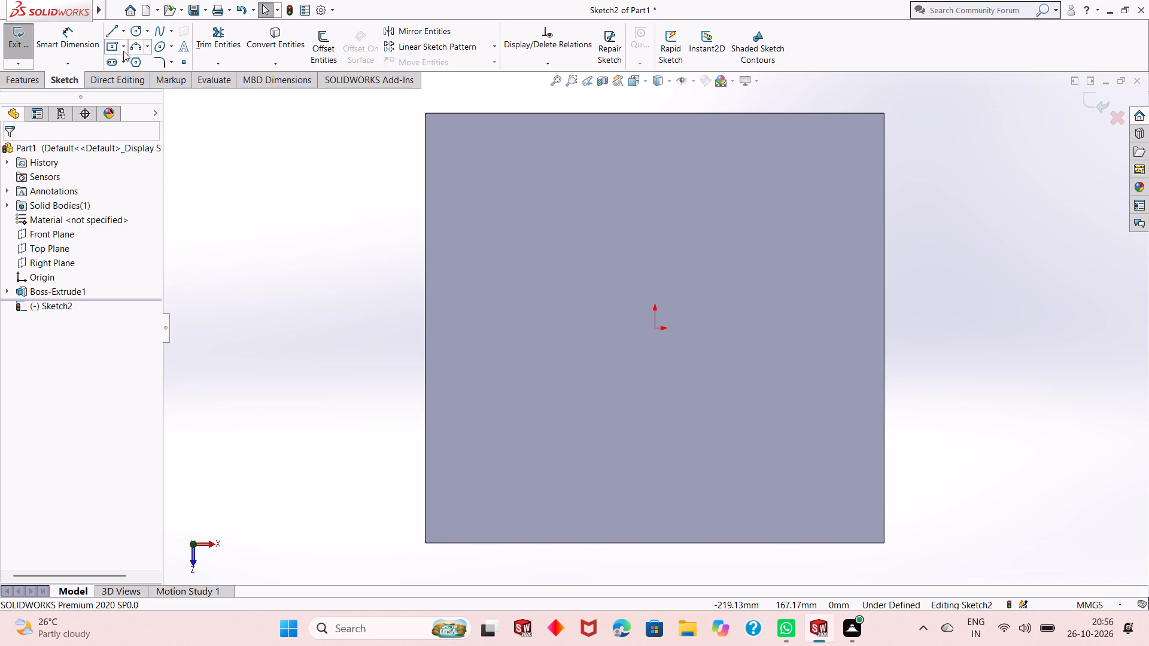
Sketch a center rectangle from the origin, about 188 mm wide and 234 mm high, and leave the rectangle tool.
left_click(123, 51)
left_click(130, 71)
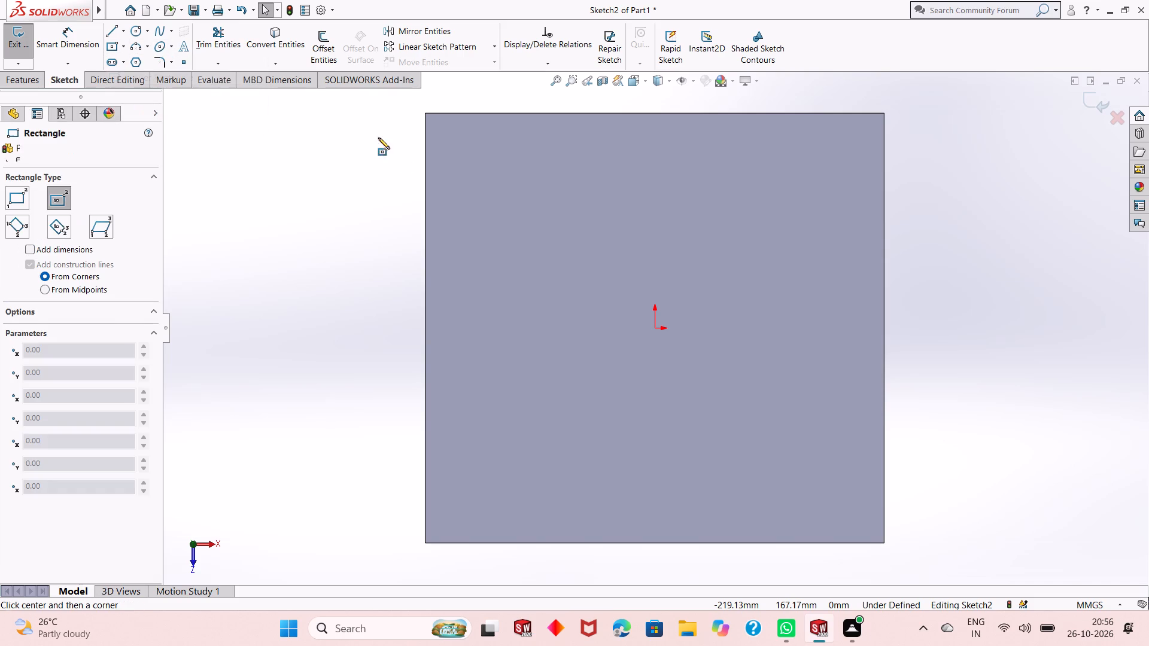
left_click(653, 329)
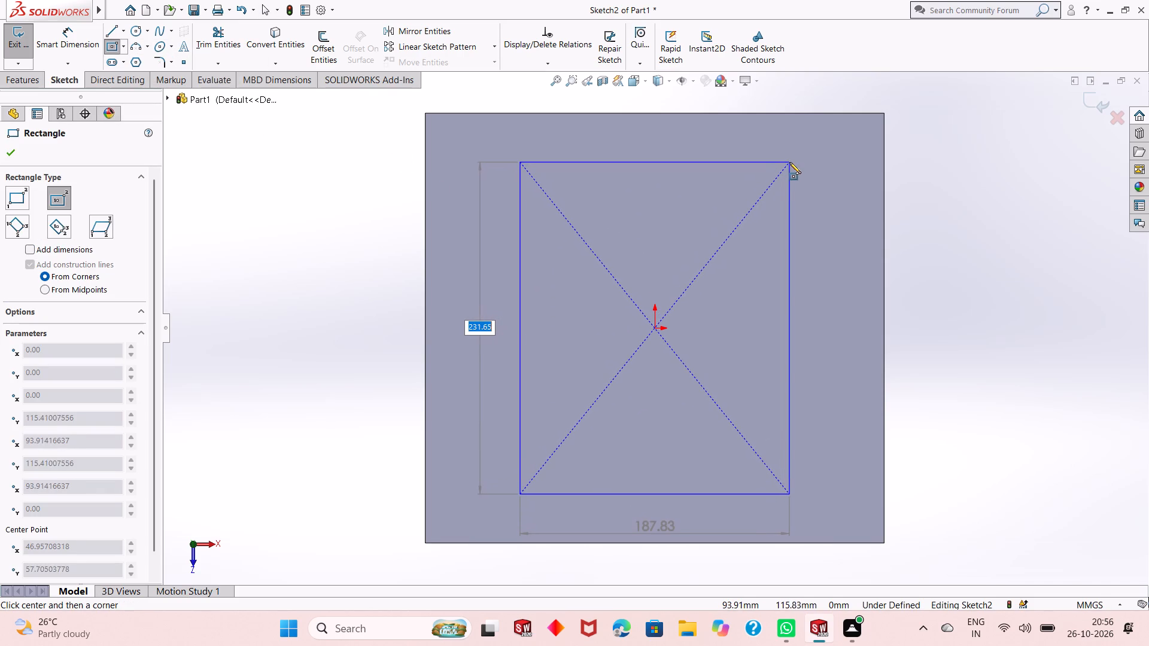
left_click(789, 160)
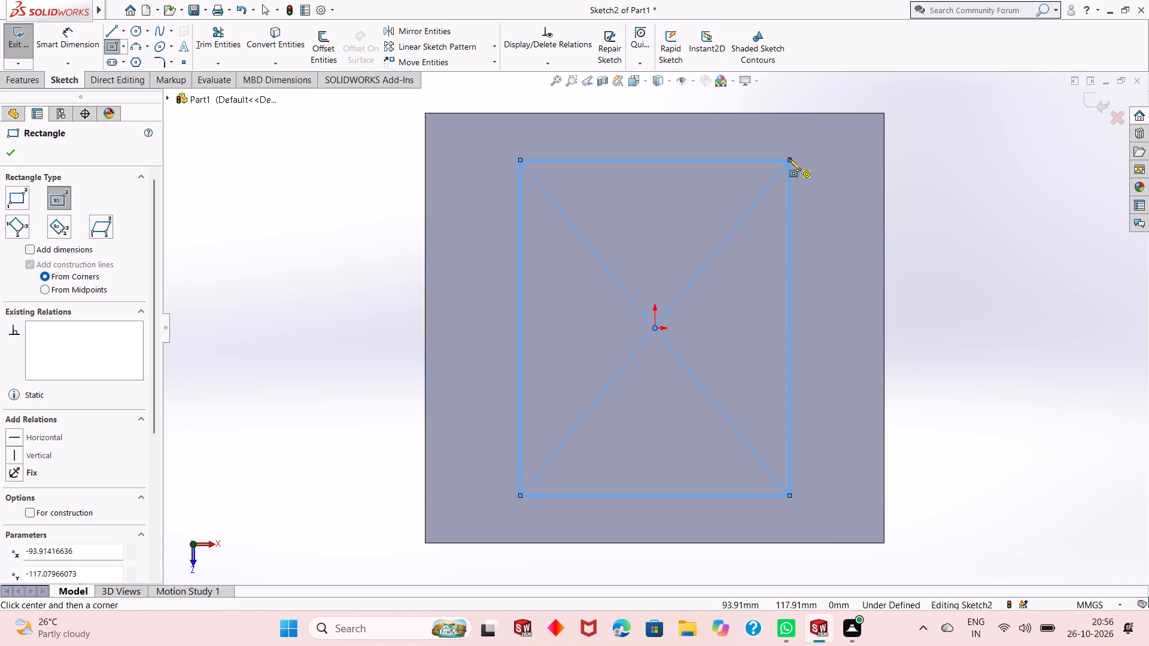
right_click(1012, 265)
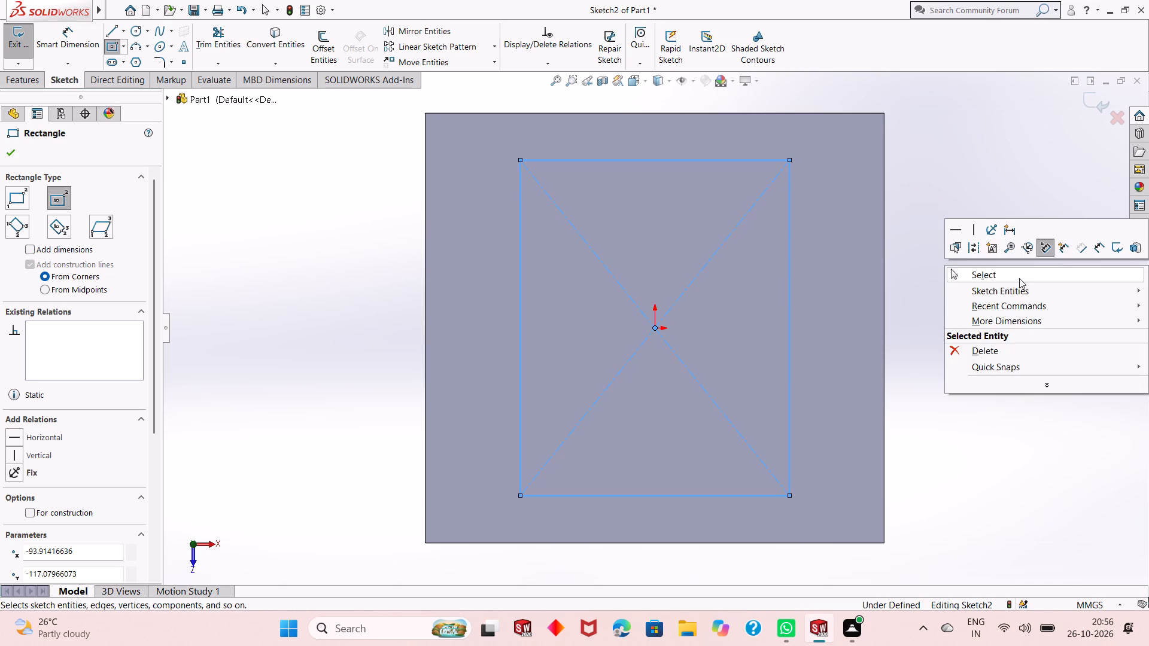
left_click(1019, 278)
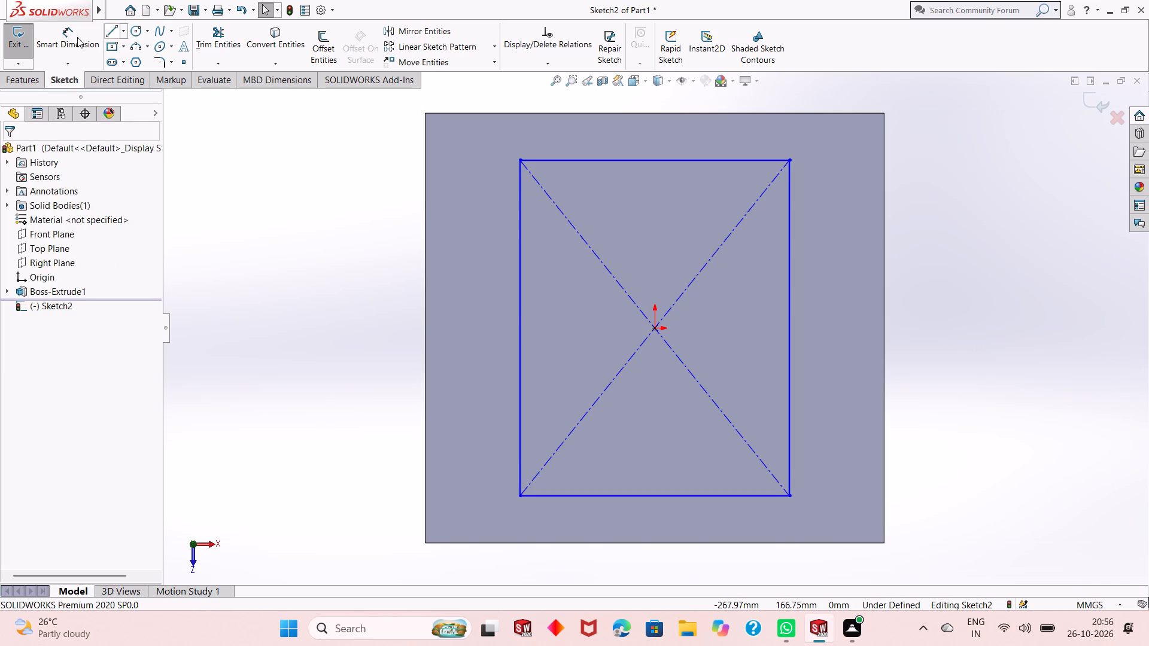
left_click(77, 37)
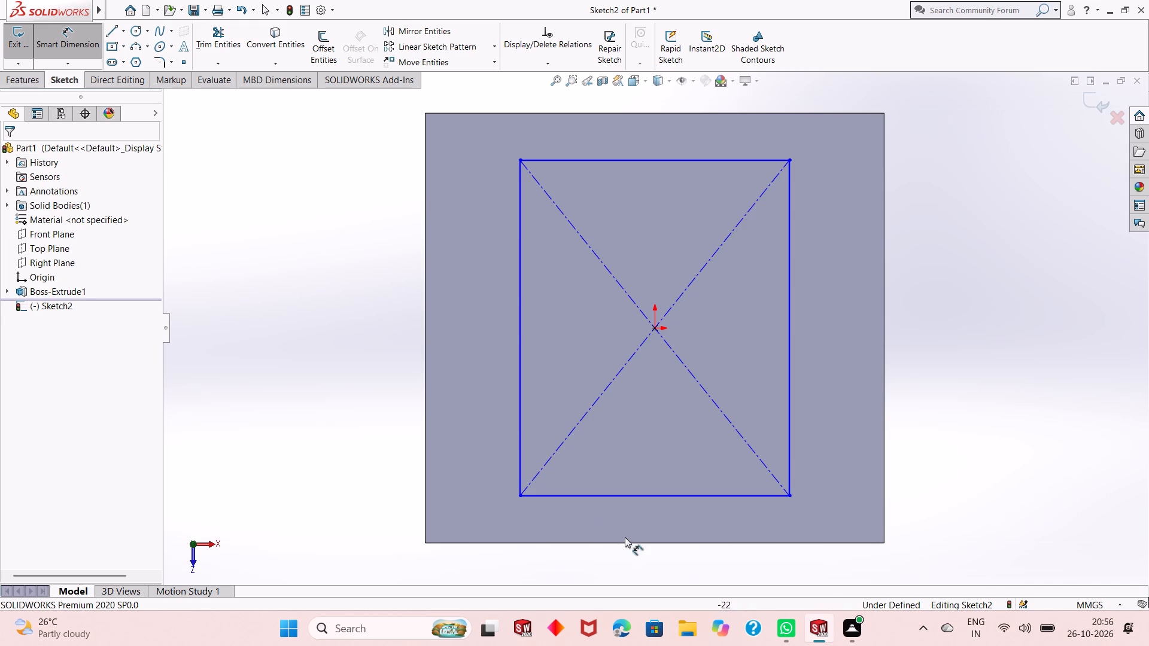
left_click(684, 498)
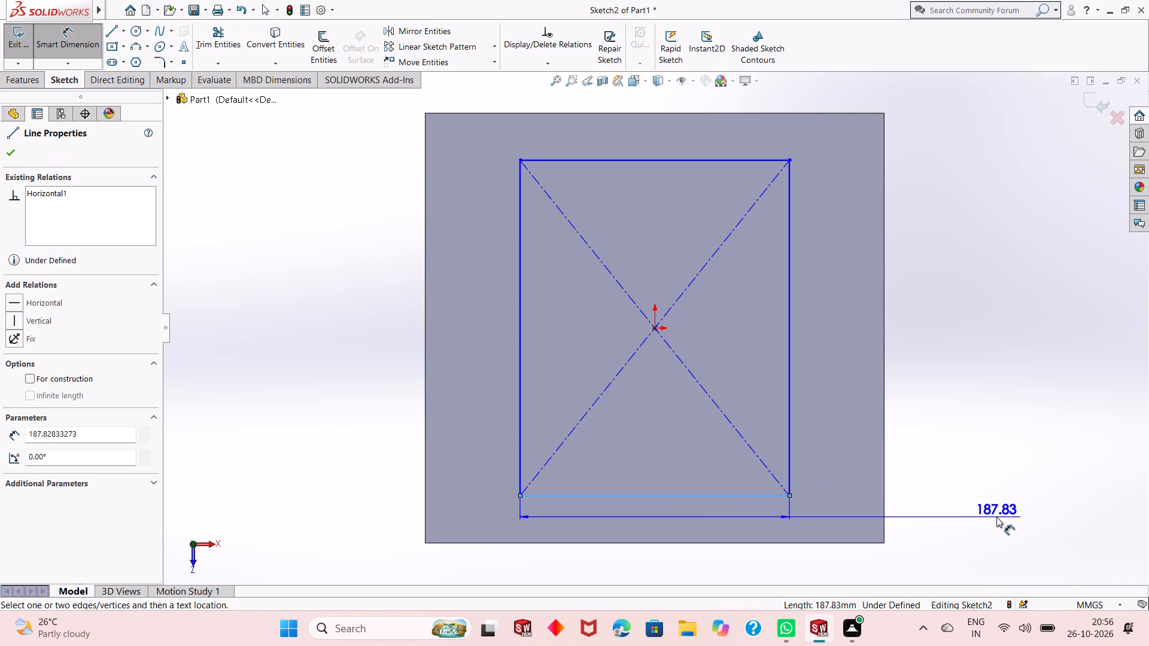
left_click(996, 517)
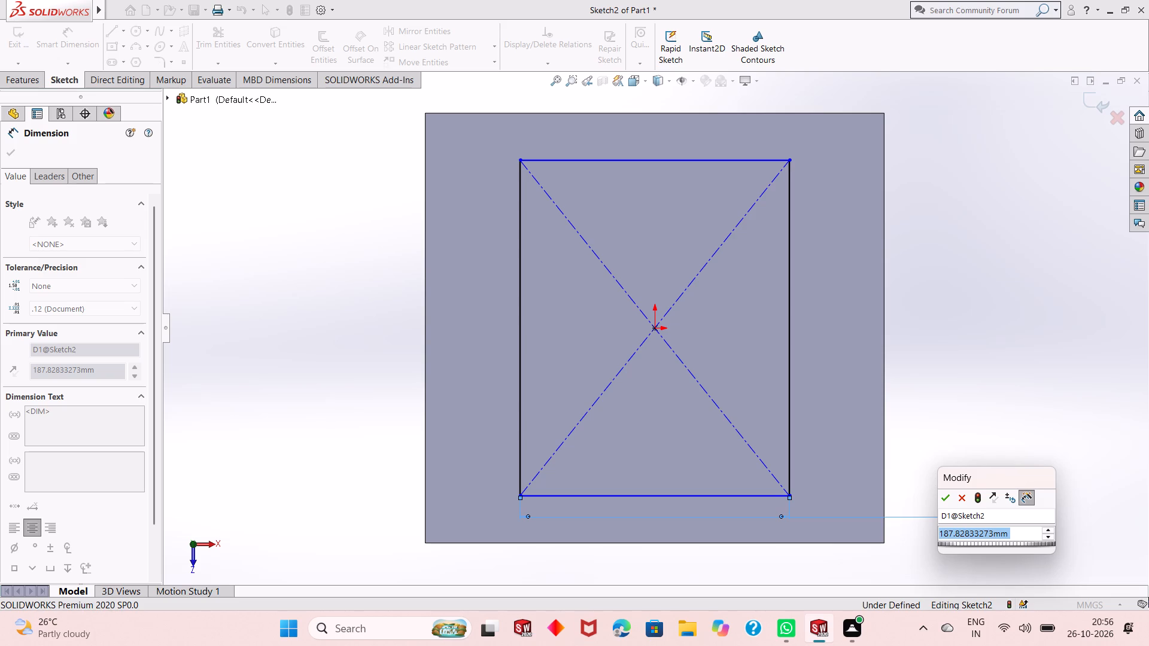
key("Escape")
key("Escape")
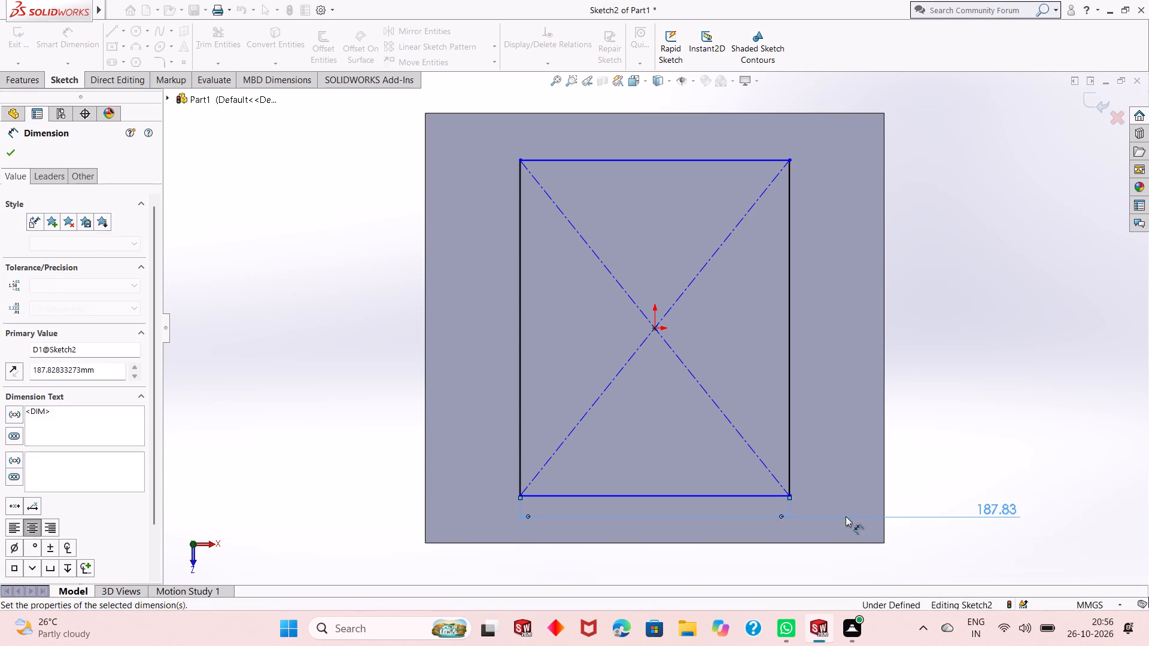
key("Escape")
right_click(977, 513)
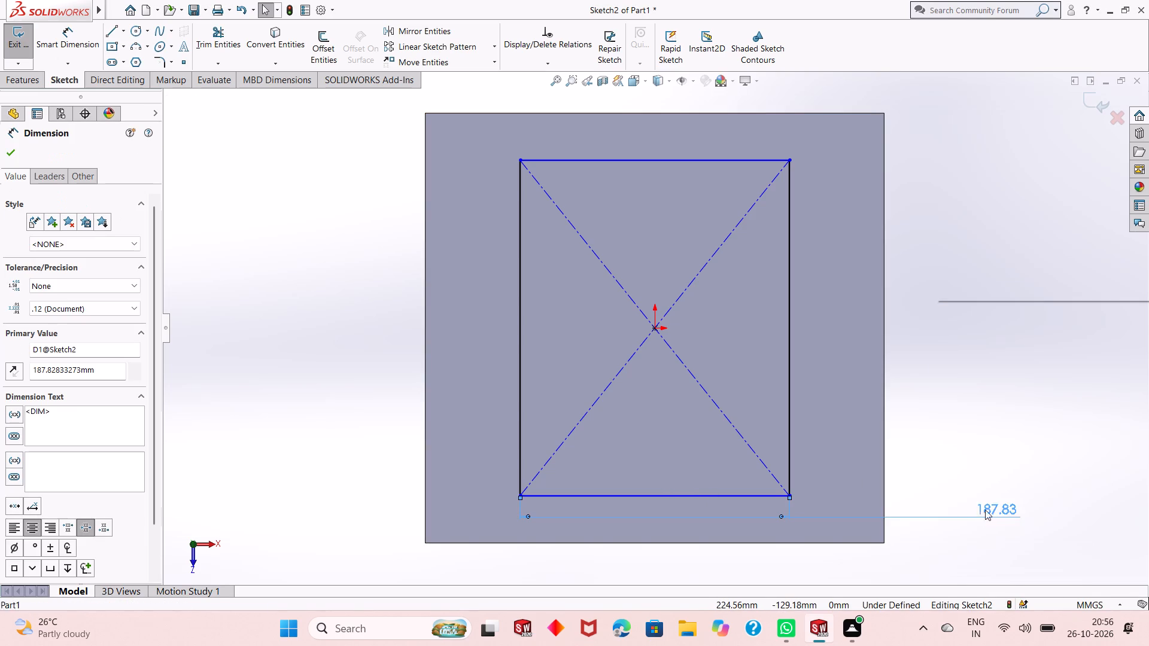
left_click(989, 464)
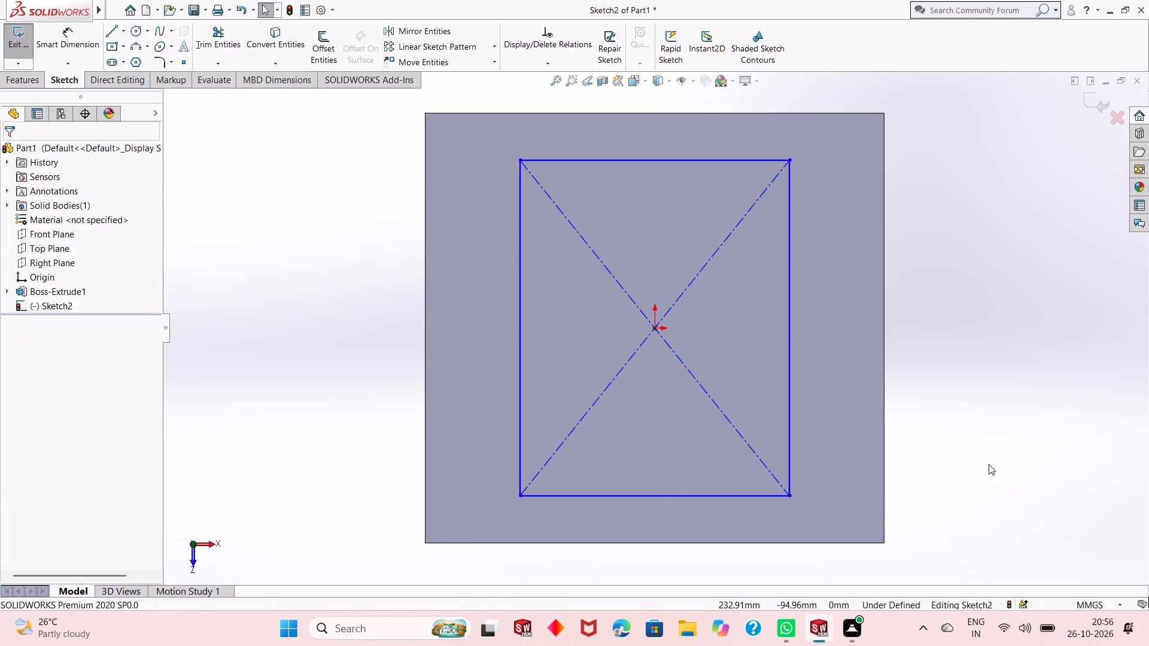
Dimension the gap between the rectangle's left side and the plate's left edge to 30 mm.
left_click(80, 26)
left_click(517, 309)
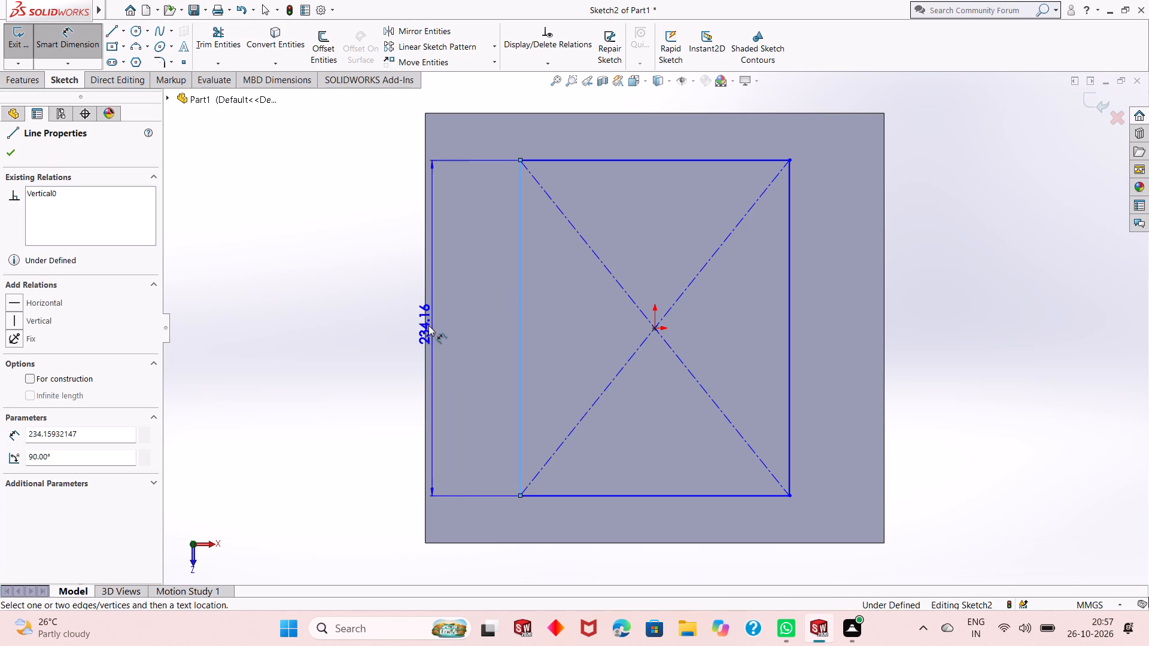
left_click(424, 323)
left_click(498, 578)
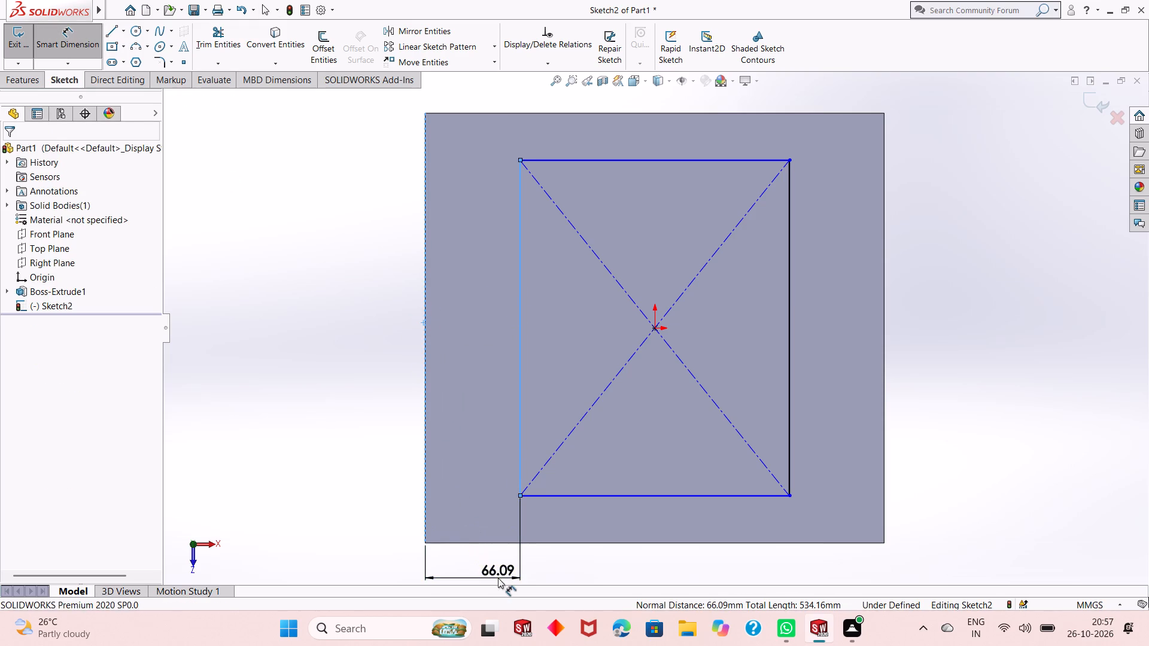
type("30")
key("Return")
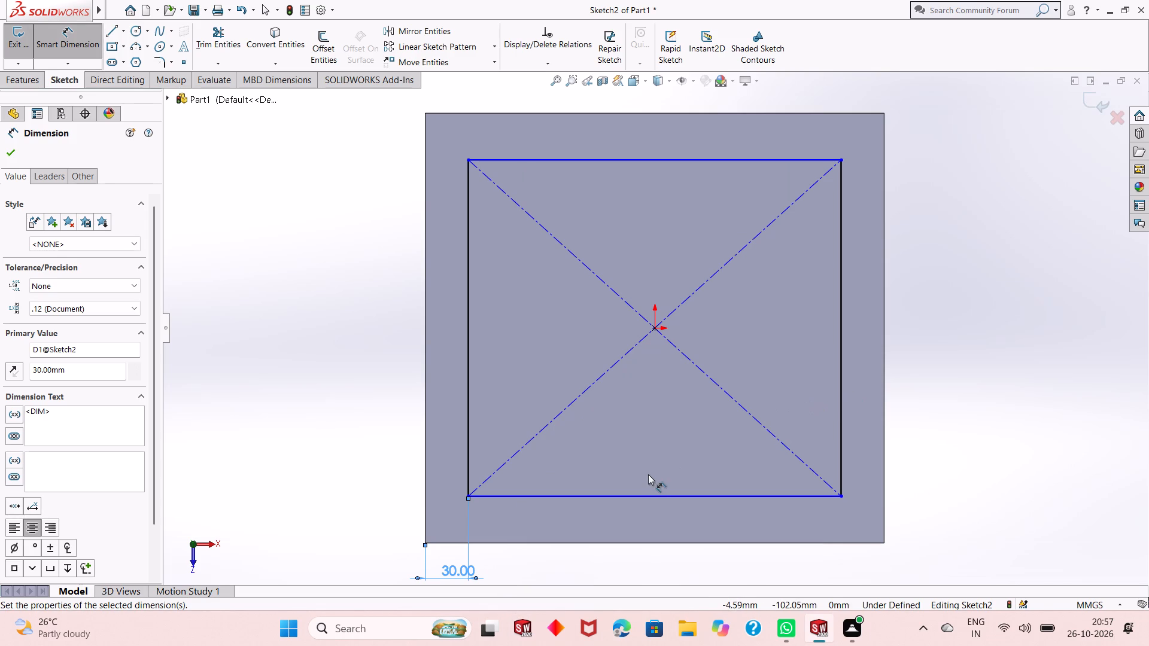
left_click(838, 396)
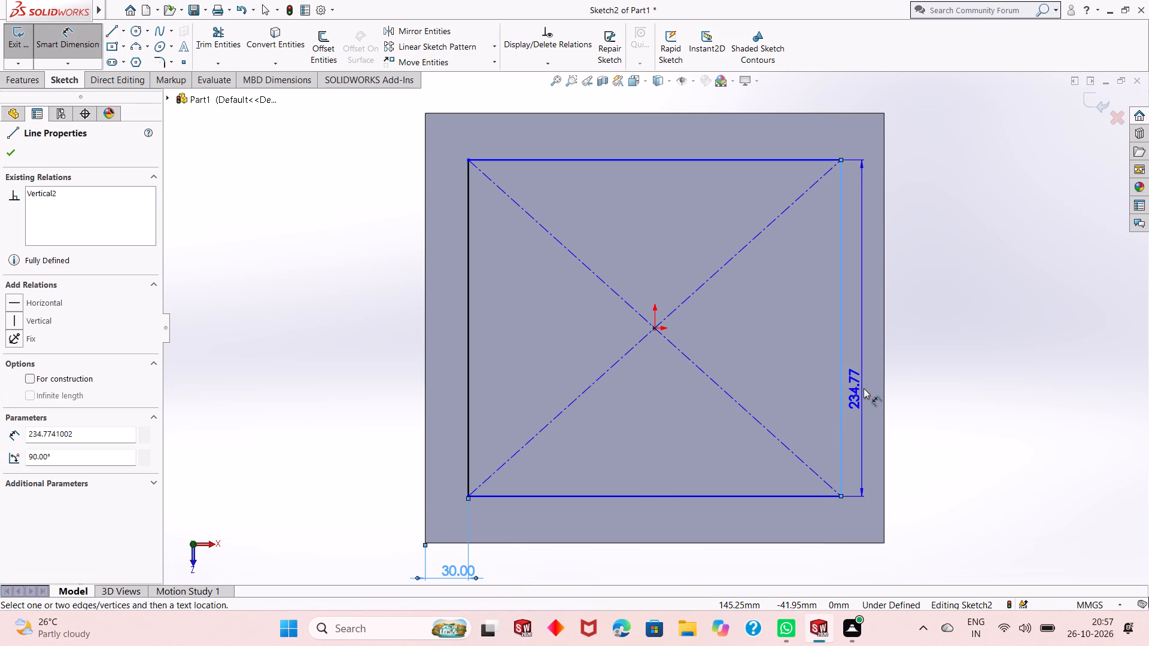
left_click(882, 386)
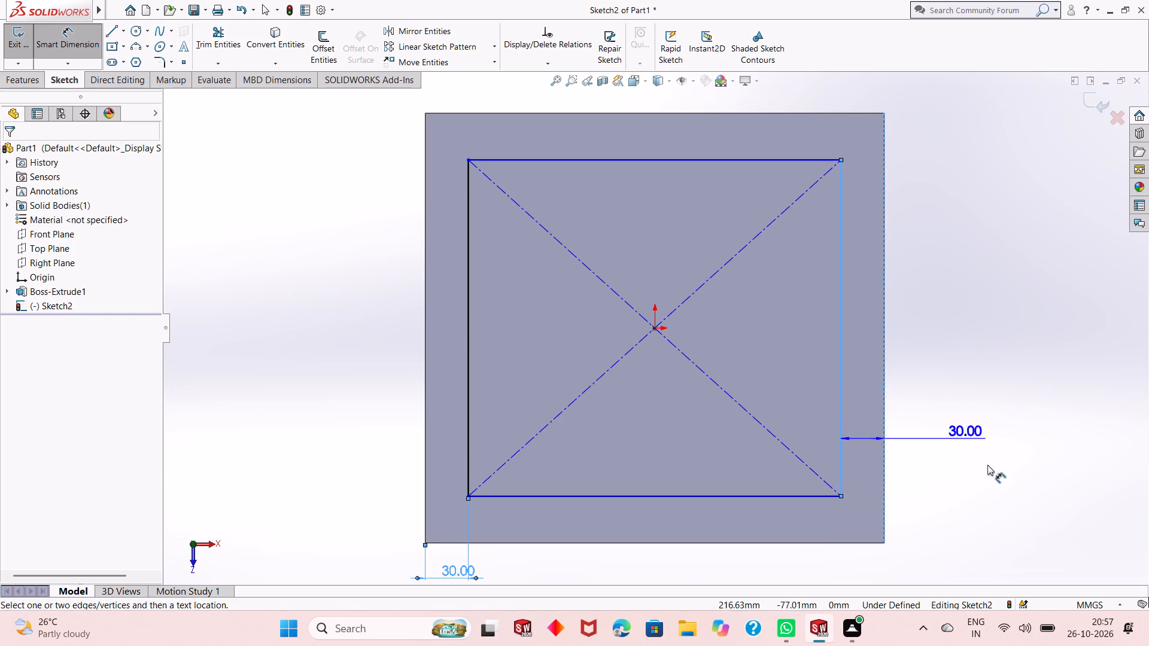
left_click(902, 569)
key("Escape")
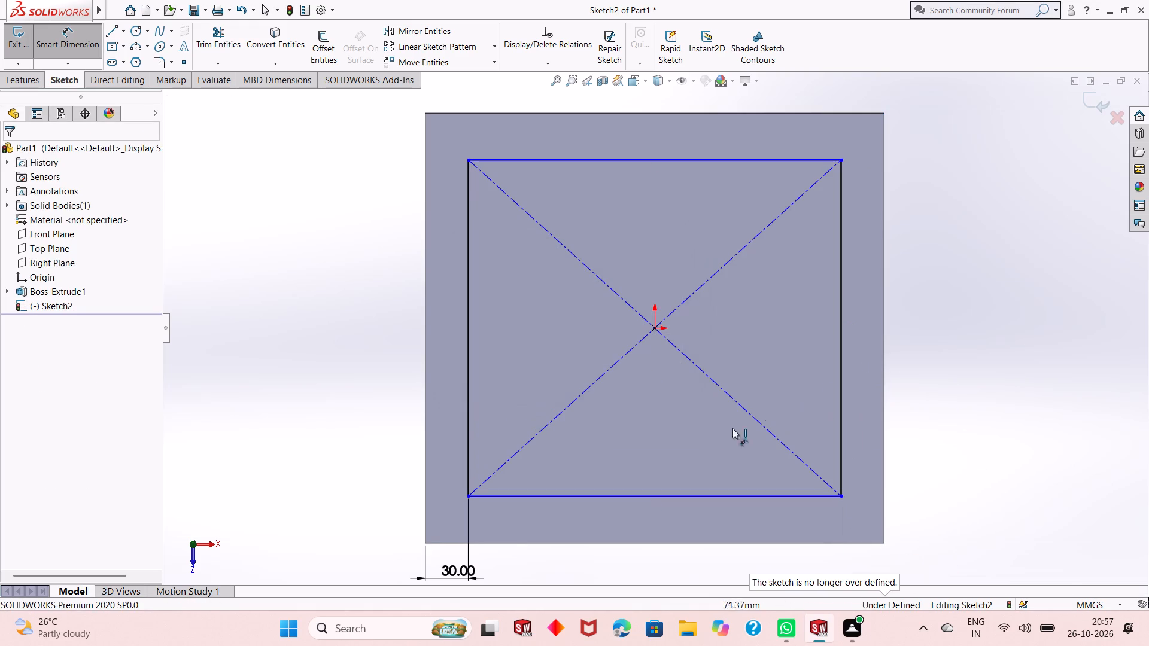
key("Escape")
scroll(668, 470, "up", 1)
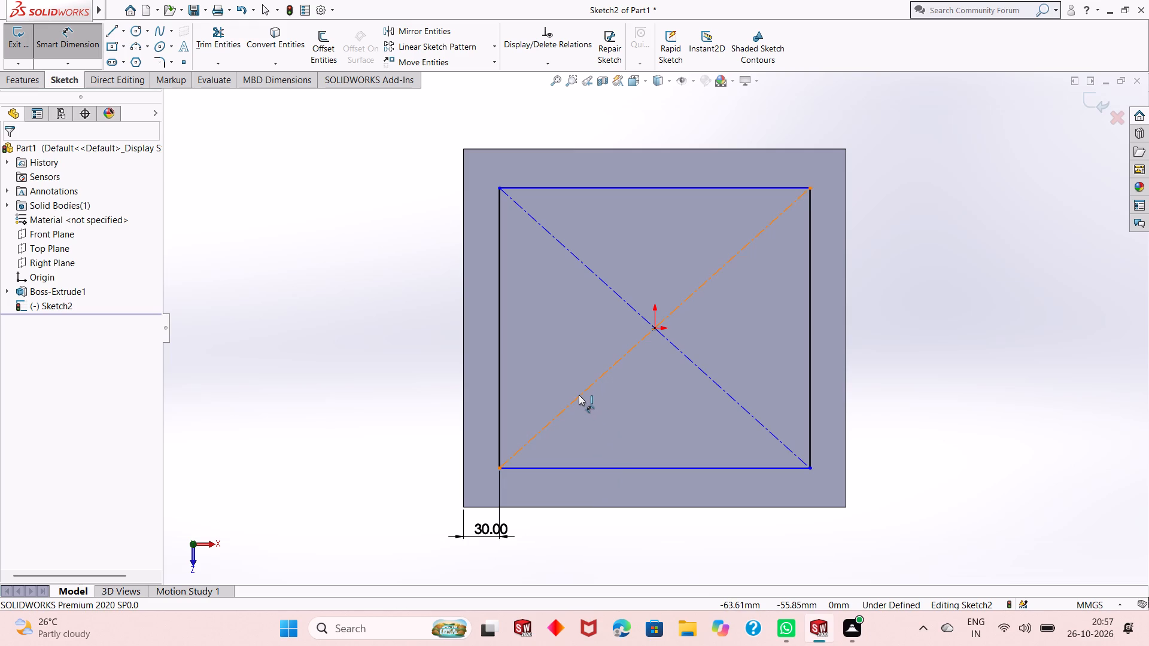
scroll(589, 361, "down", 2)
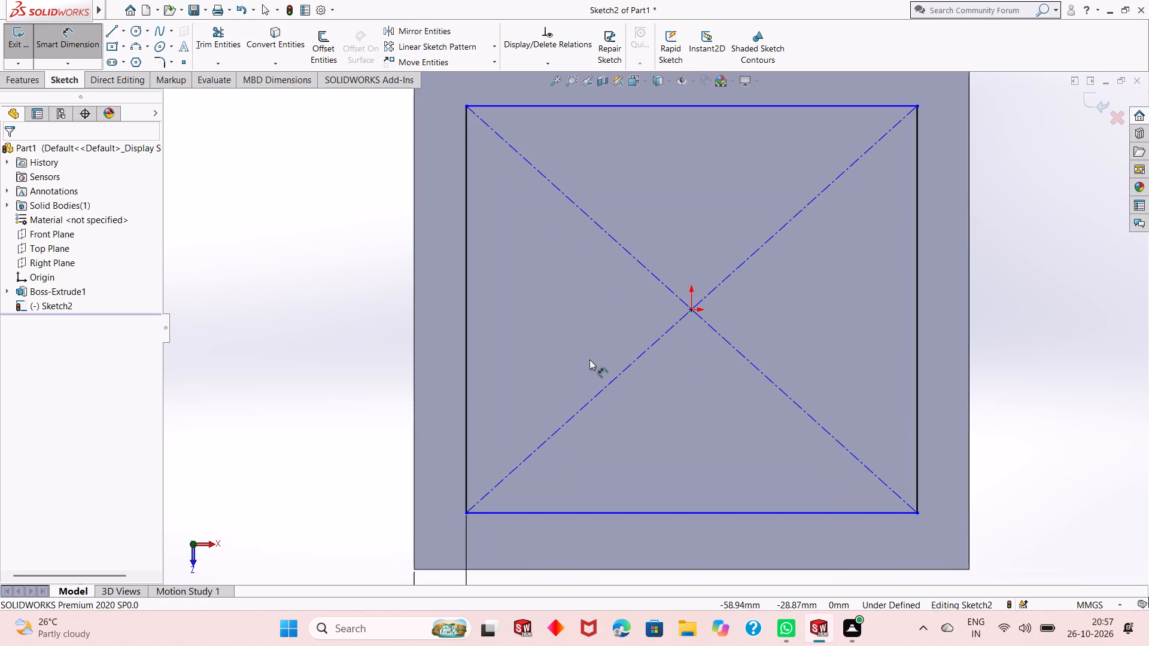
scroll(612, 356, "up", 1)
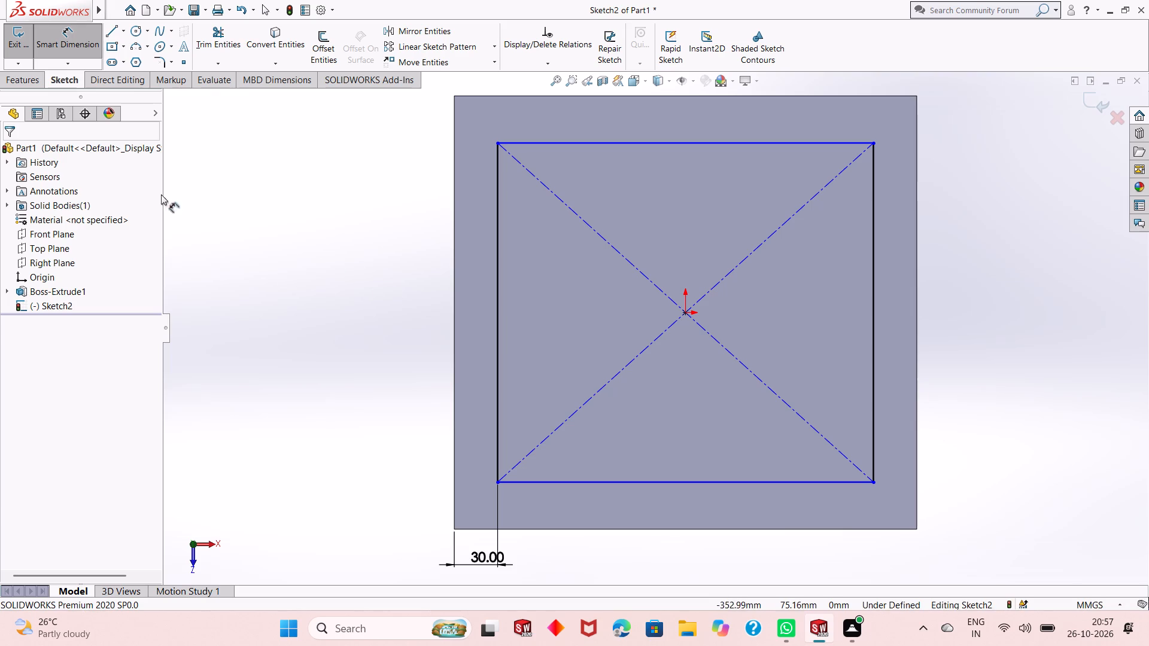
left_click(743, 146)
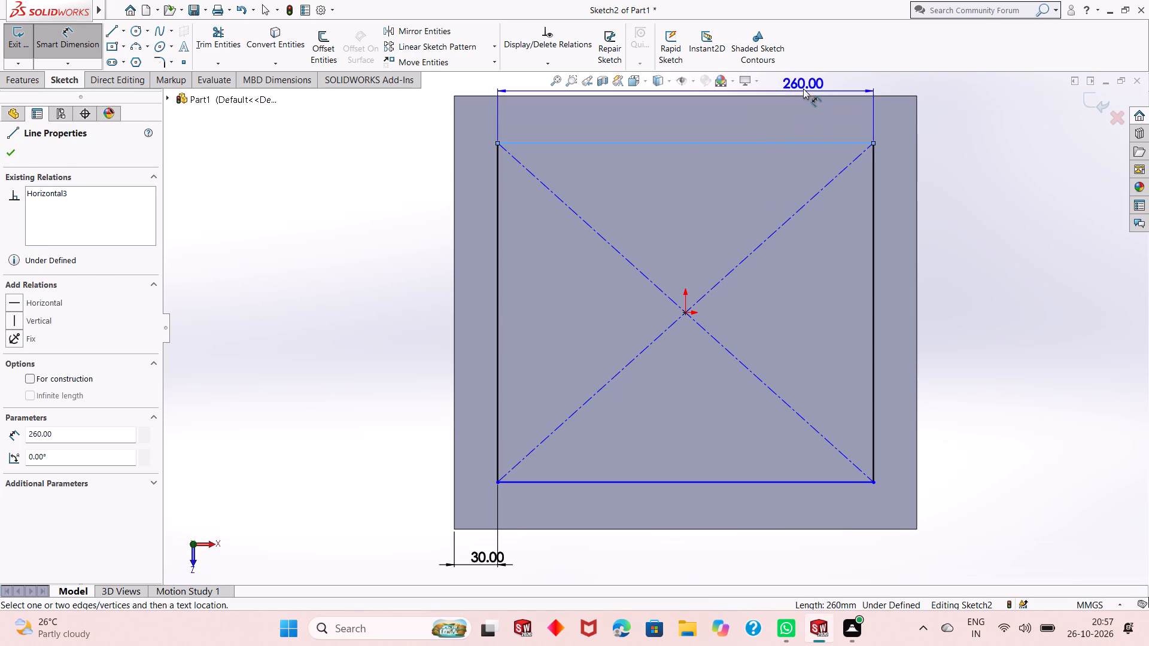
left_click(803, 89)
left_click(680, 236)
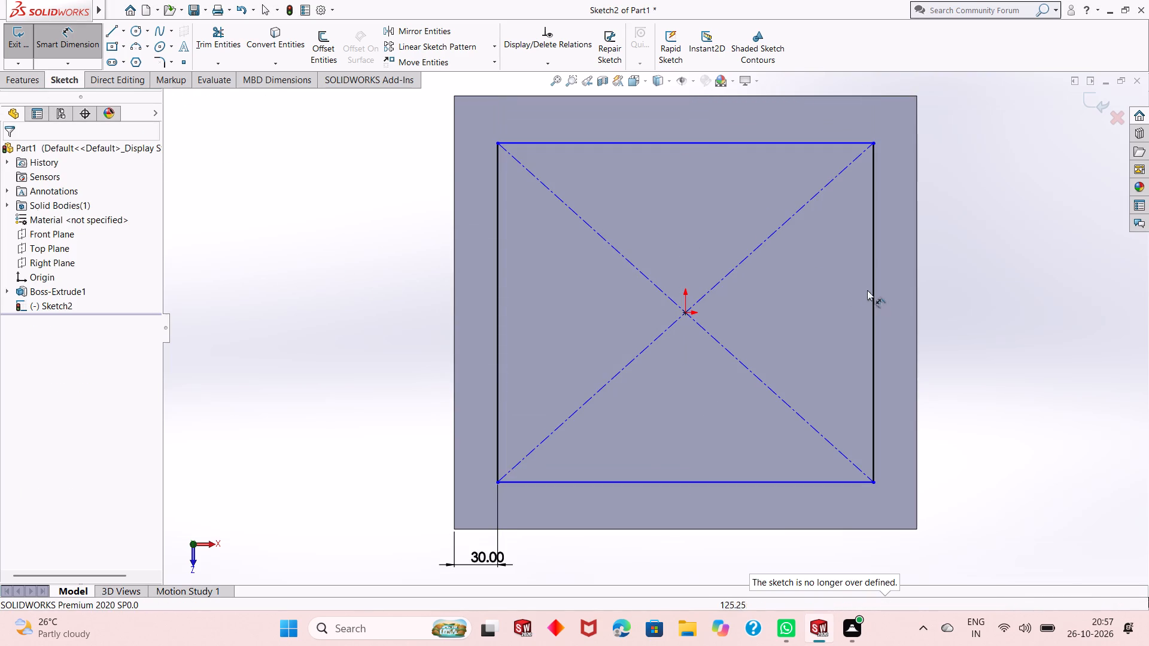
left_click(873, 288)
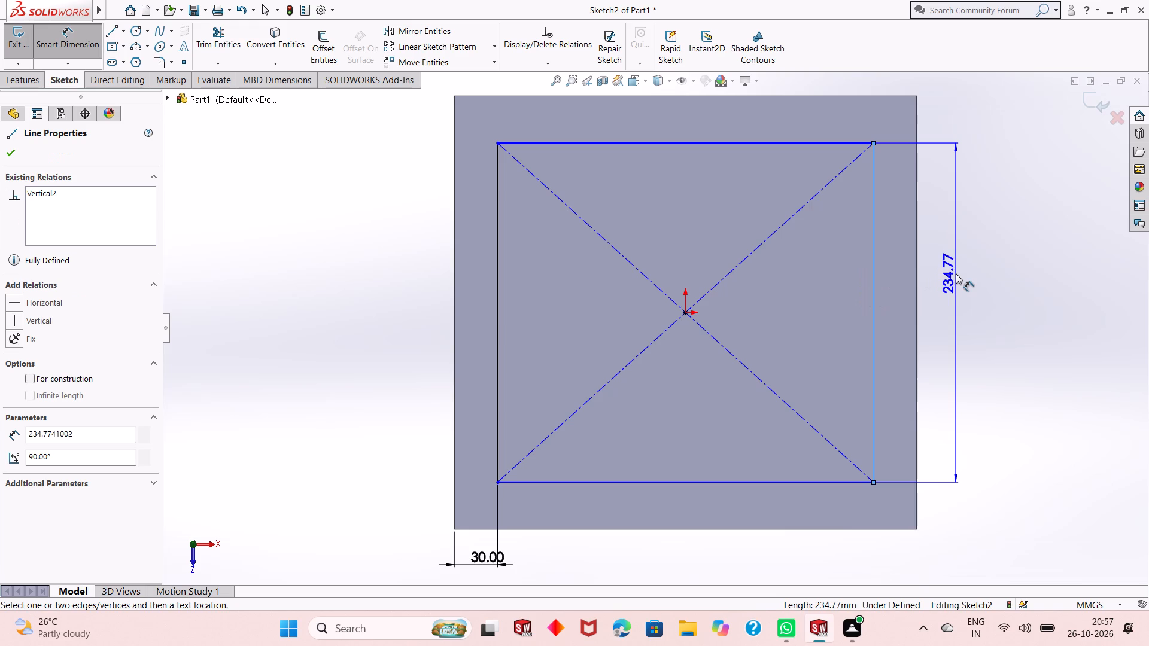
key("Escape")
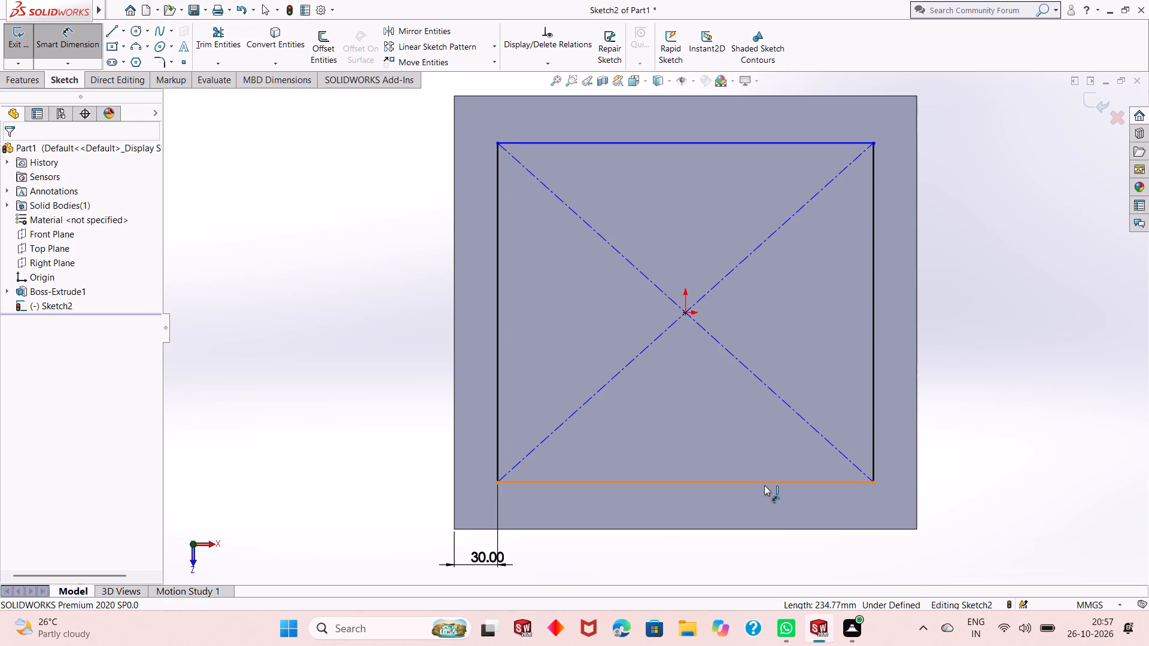
Dimension the gap between the rectangle's lower side and the plate's lower edge to 30 mm.
left_click(764, 485)
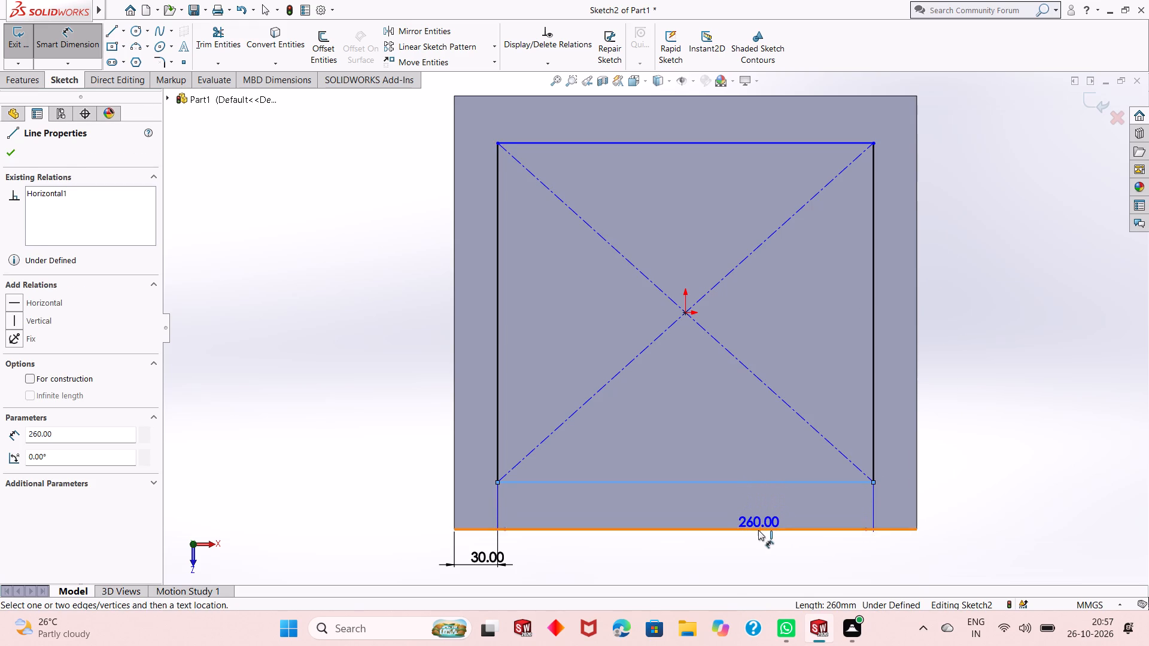
left_click(758, 530)
left_click(986, 504)
type("30")
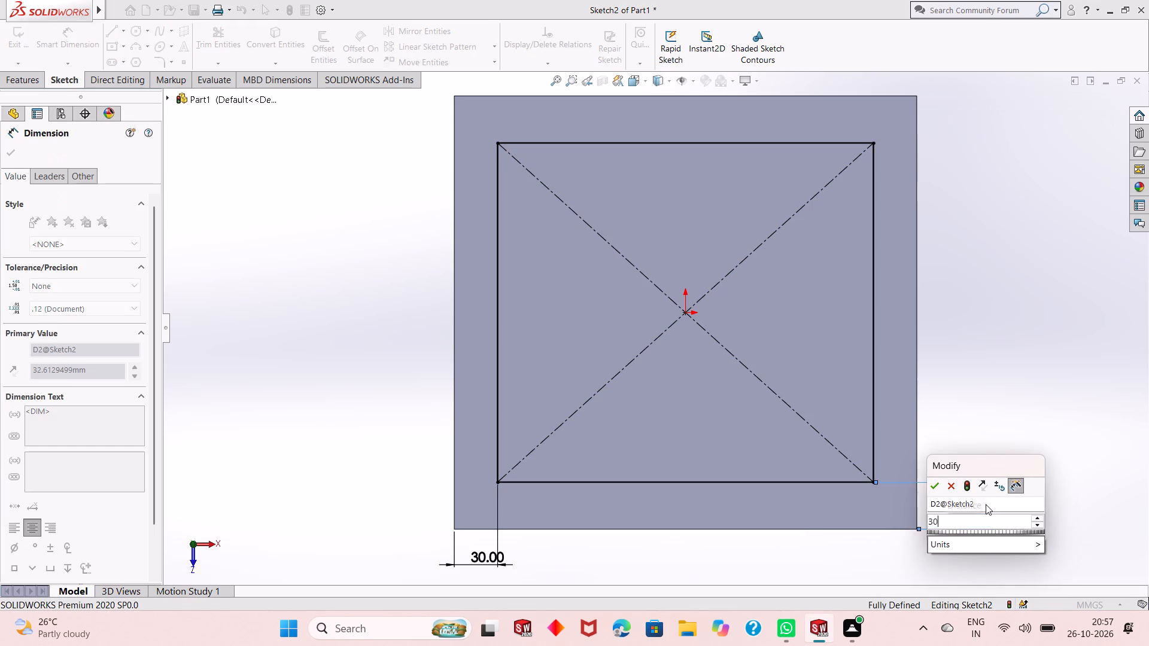
key("Return")
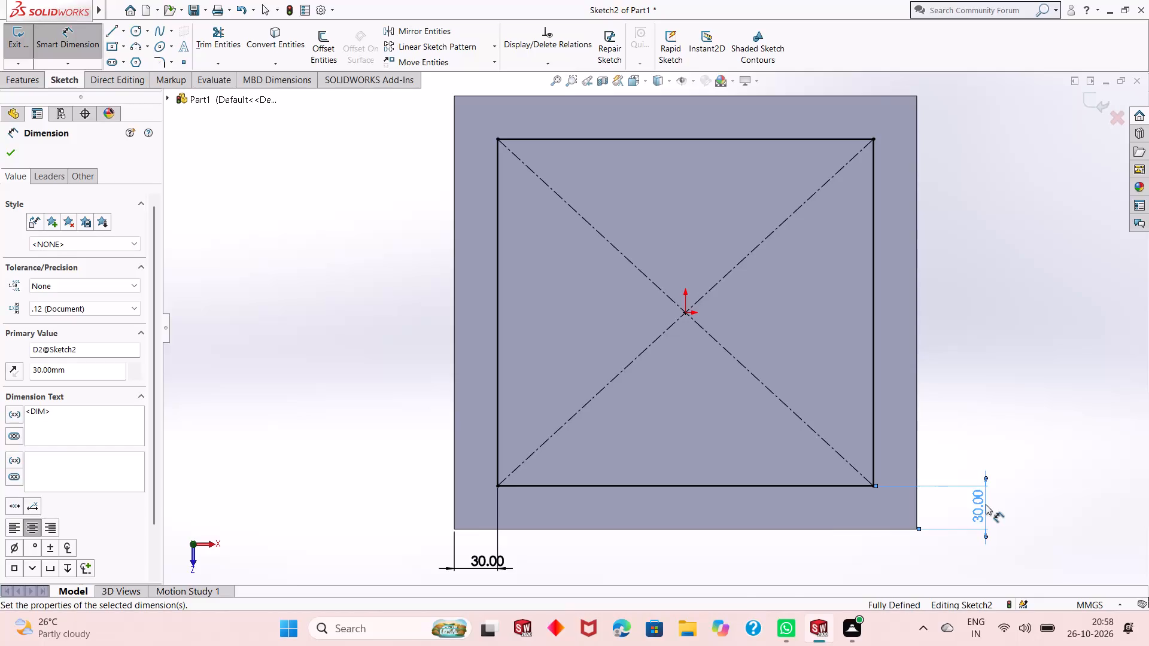
Leave the dimension tool with the inset rectangle's sketch still open.
key("Escape")
key("Escape")
key("Escape")
key("Escape")
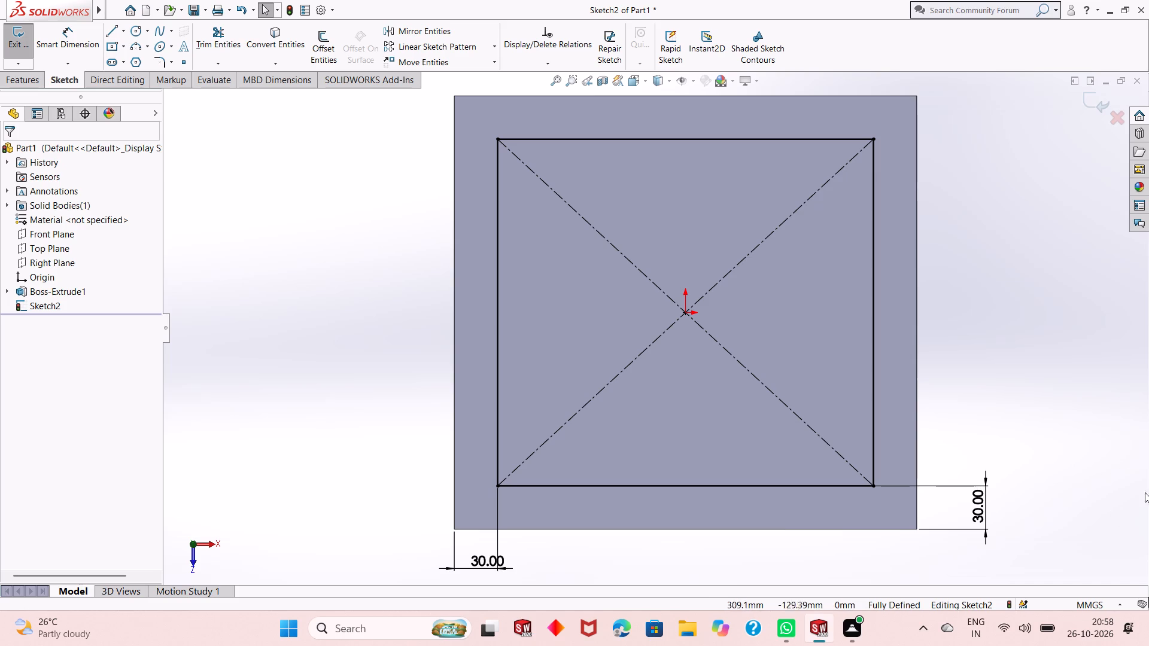
scroll(708, 387, "up", 2)
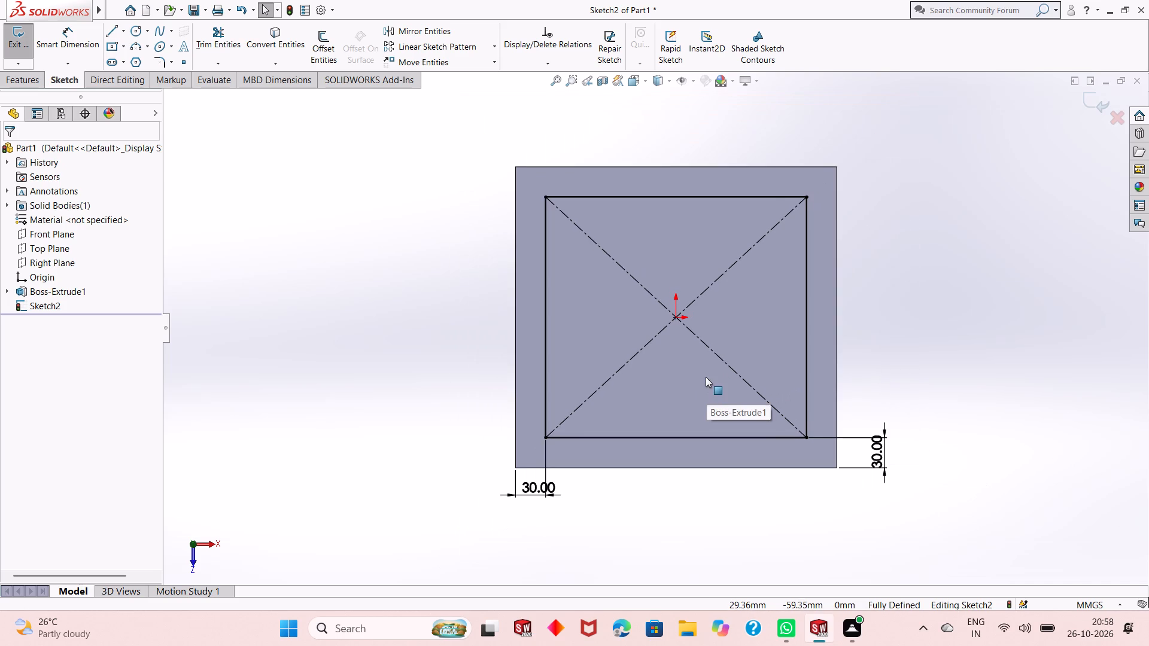
scroll(706, 377, "down", 1)
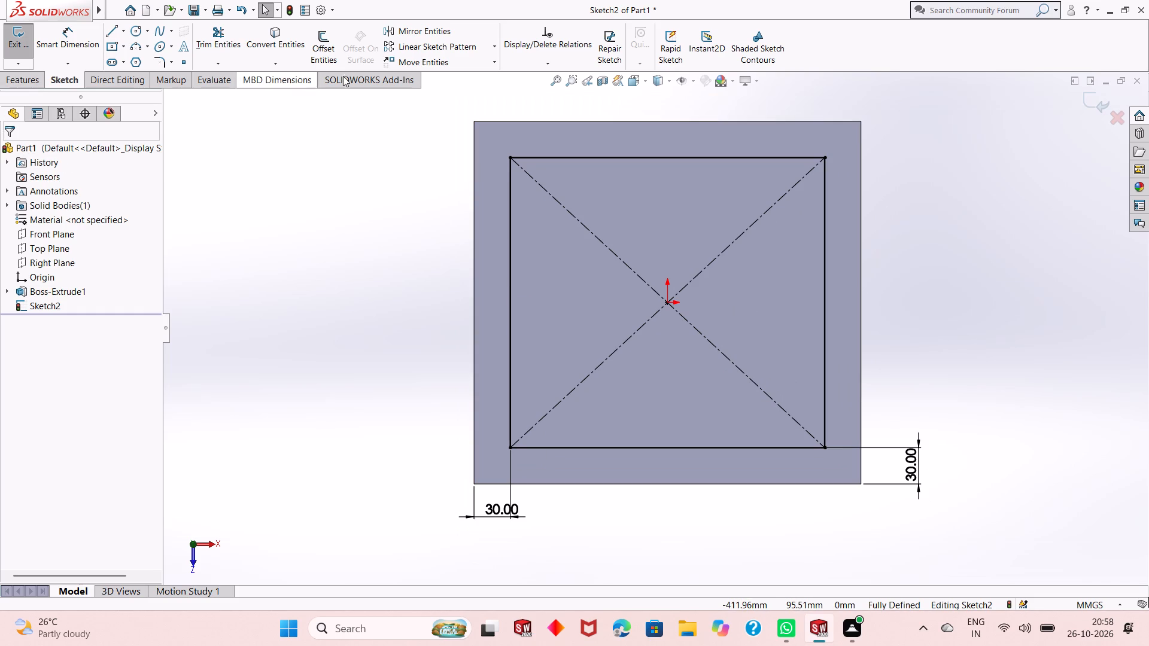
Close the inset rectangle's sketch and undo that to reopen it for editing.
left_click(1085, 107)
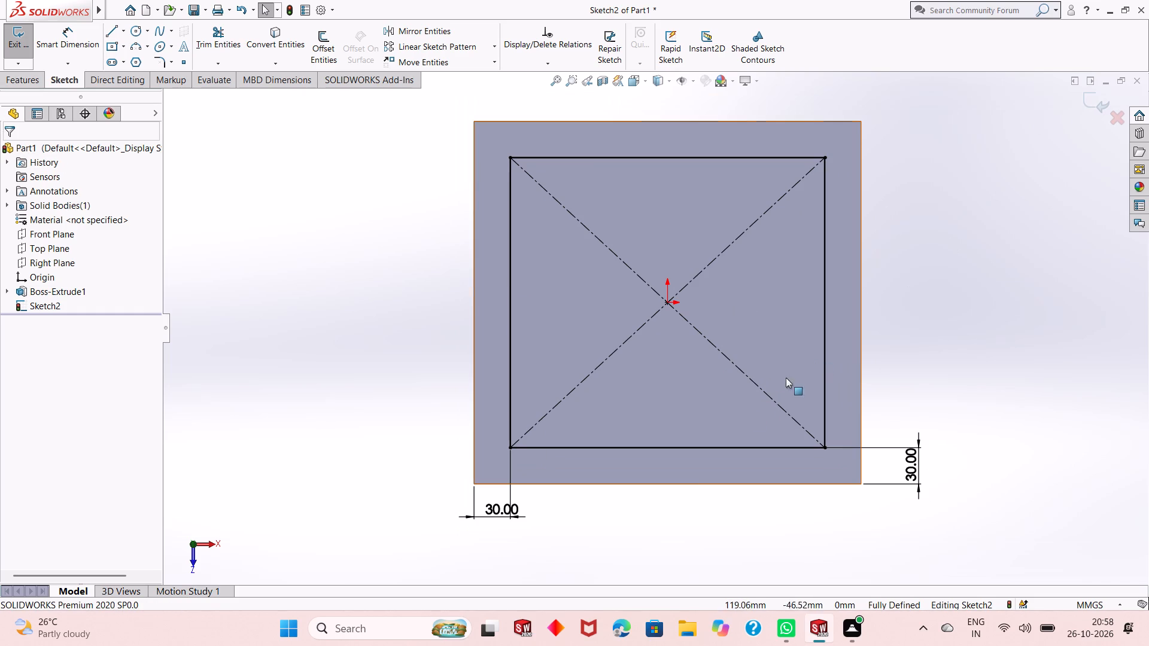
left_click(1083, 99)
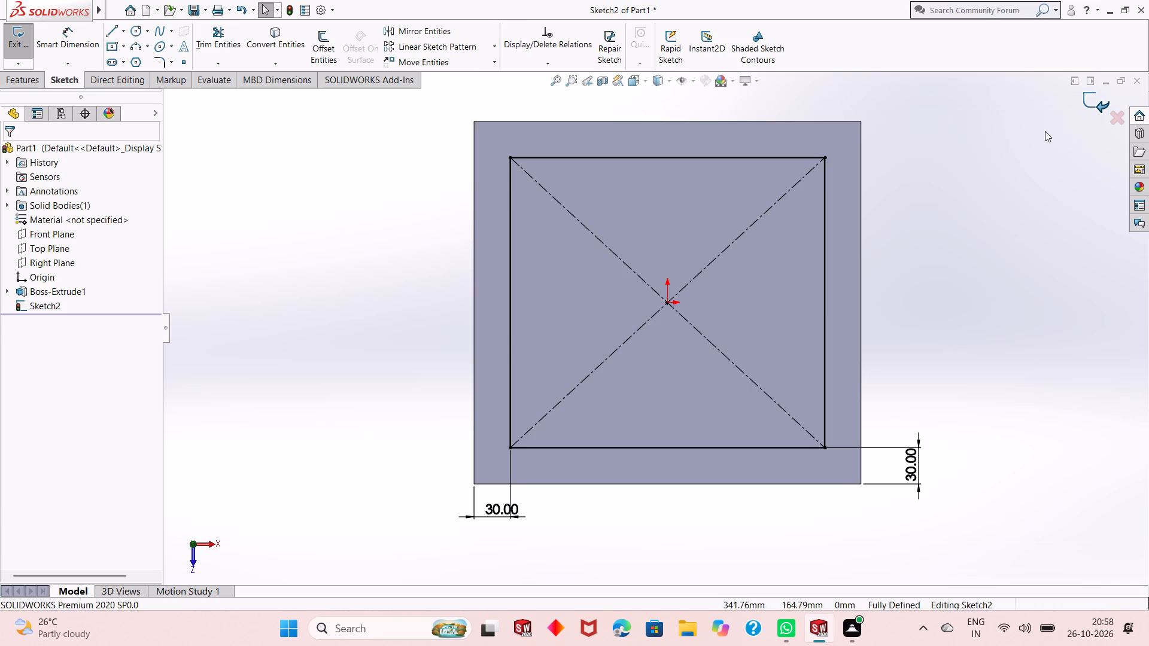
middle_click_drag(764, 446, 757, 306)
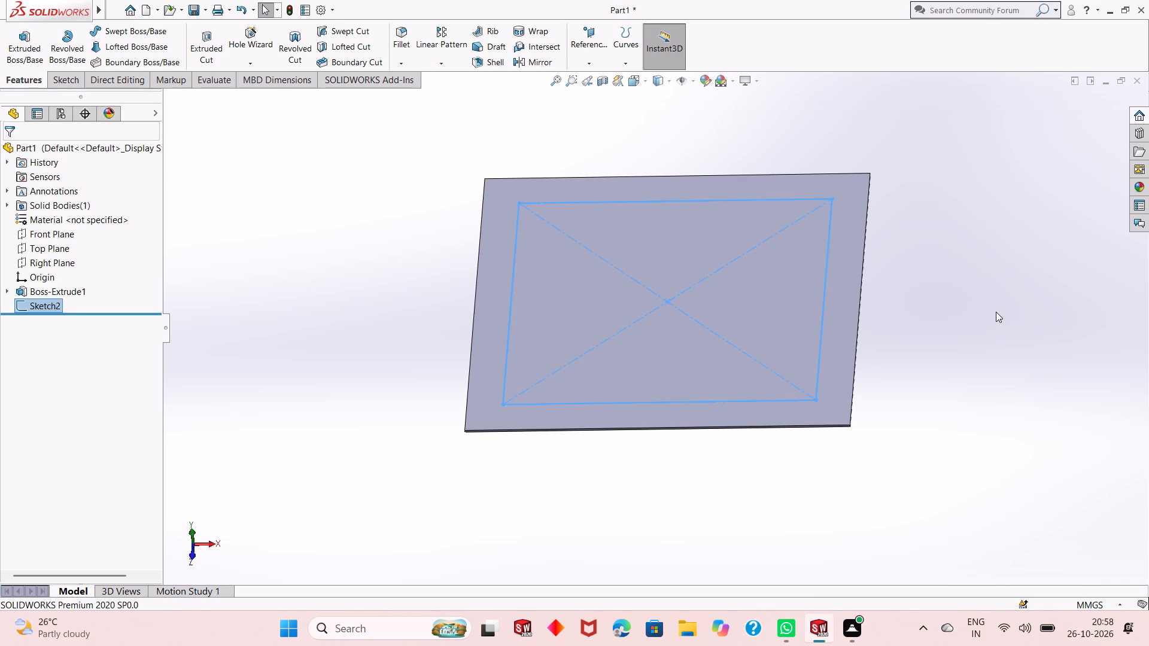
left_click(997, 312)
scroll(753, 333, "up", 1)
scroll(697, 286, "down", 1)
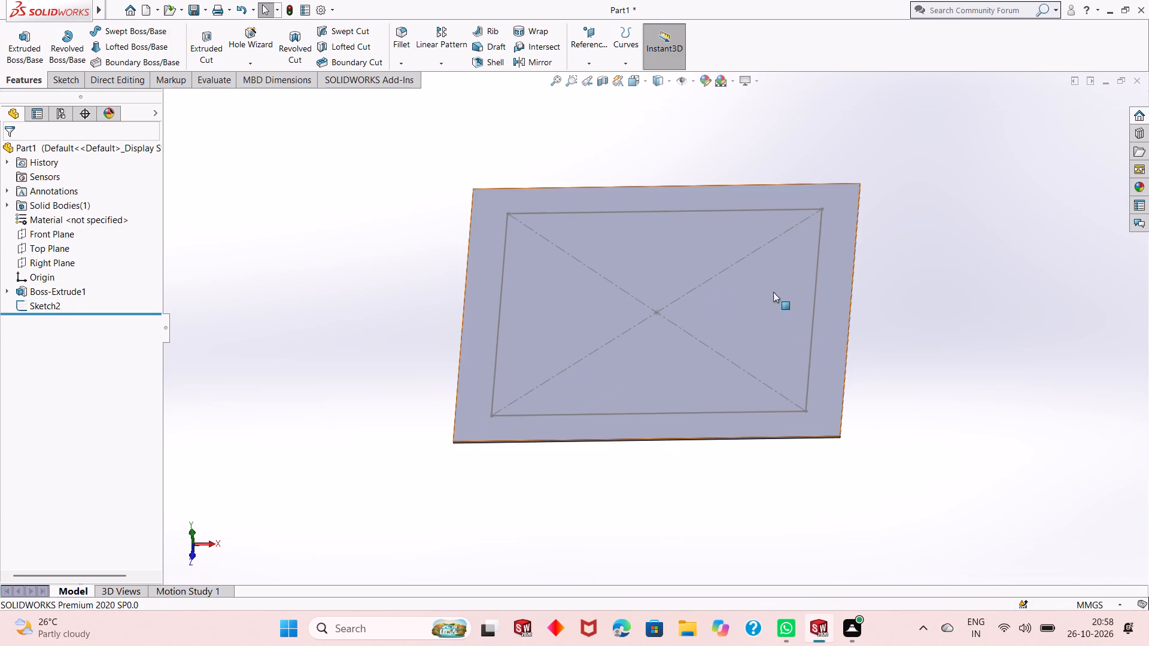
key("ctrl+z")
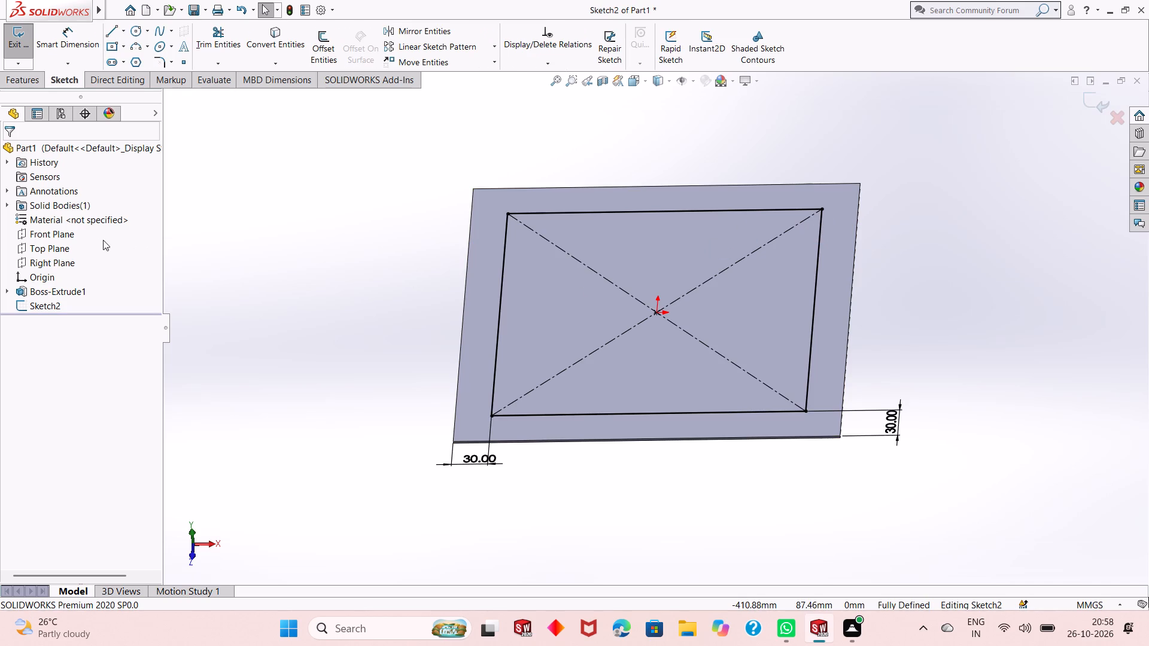
Set up a blind boss extrusion of the inset rectangle with a 45 mm depth and turn on draft.
left_click(34, 78)
left_click(31, 53)
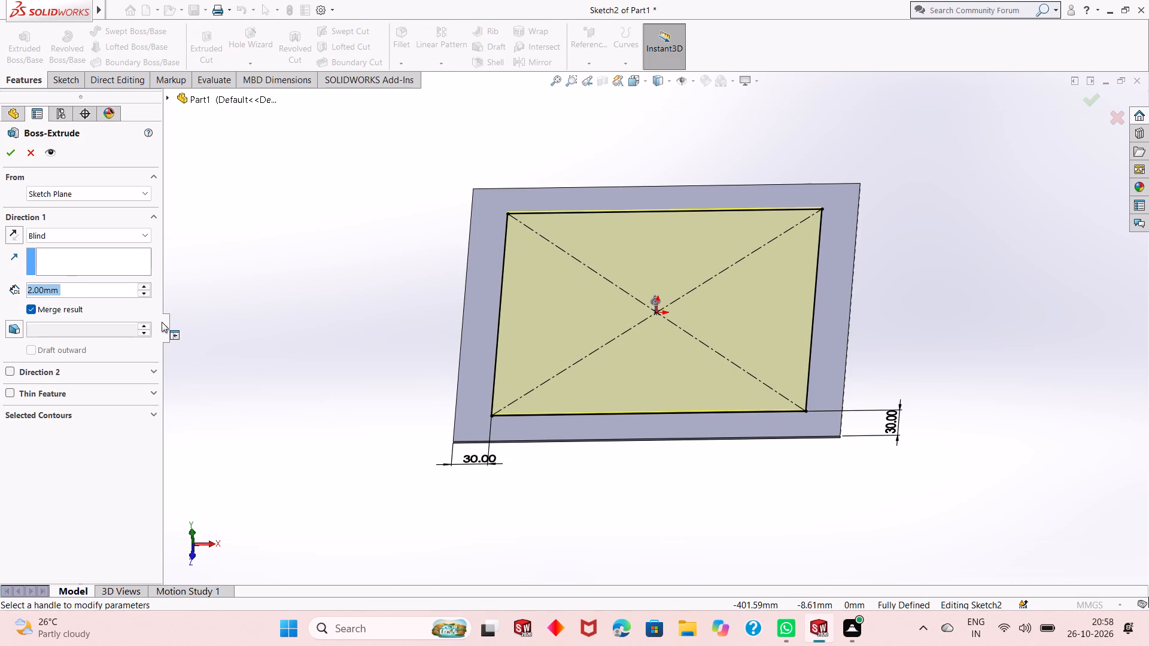
type("45")
key("Return")
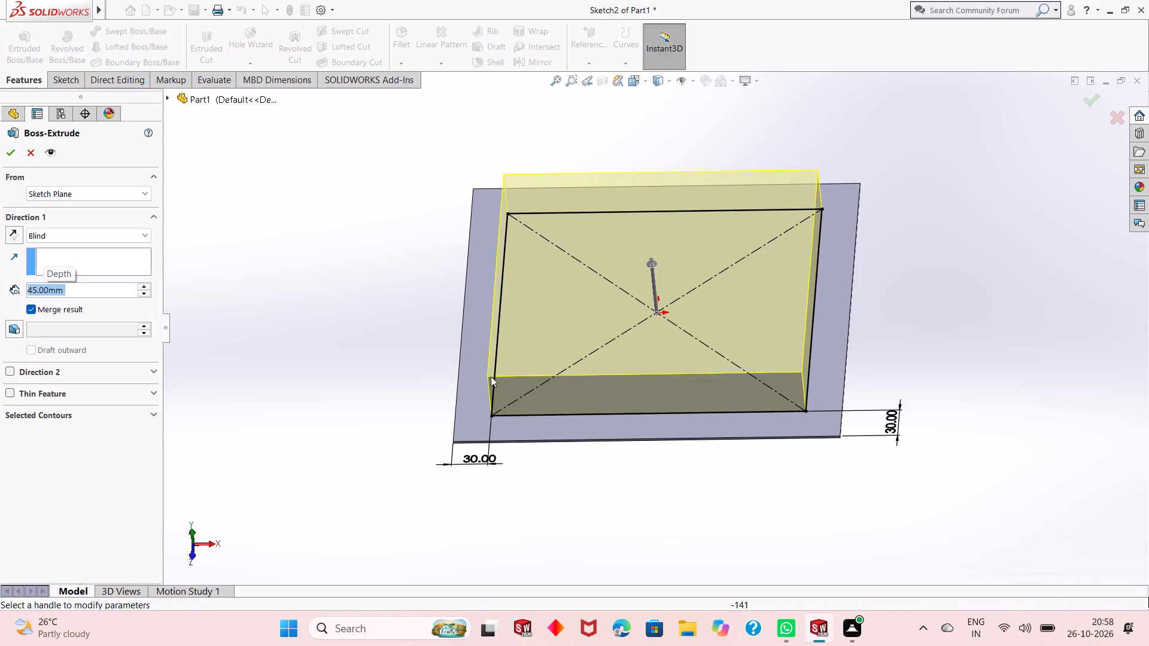
middle_click_drag(672, 461, 672, 455)
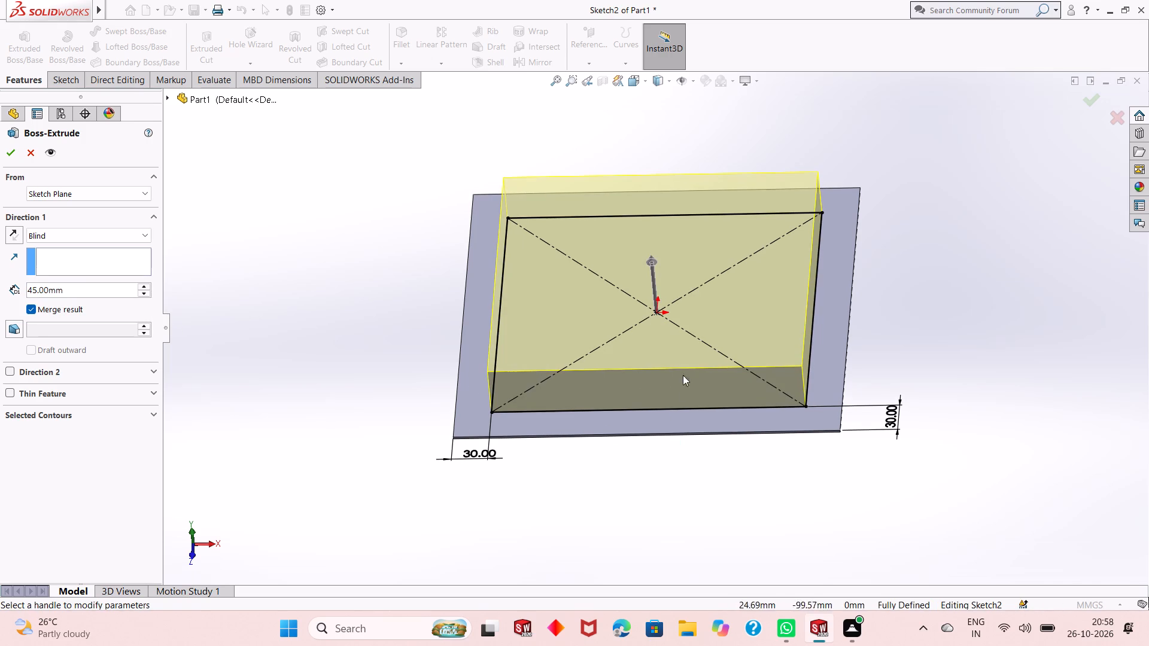
middle_click_drag(665, 464, 686, 312)
middle_click_drag(686, 311, 677, 342)
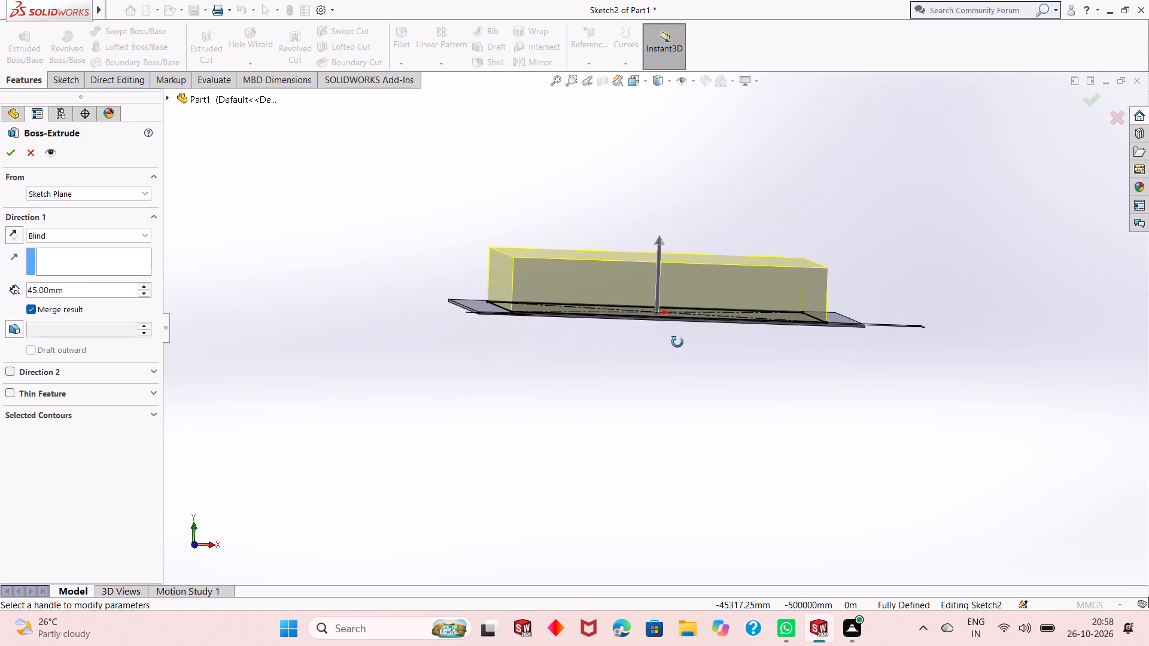
middle_click_drag(677, 342, 677, 343)
scroll(683, 298, "down", 2)
middle_click_drag(680, 288, 665, 316)
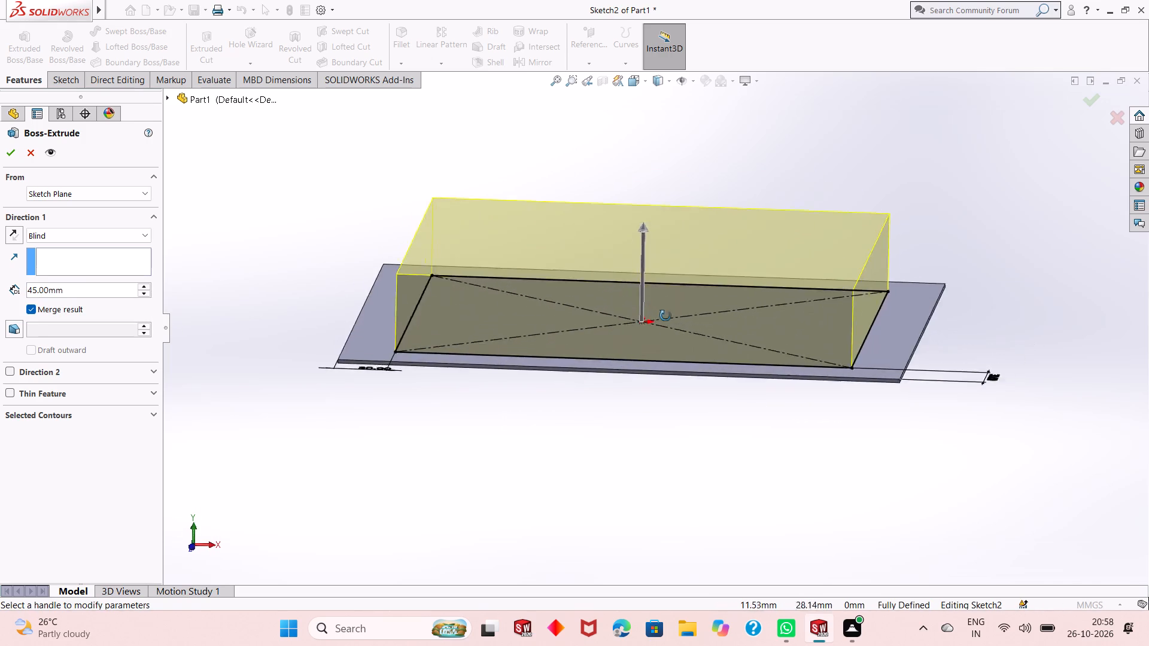
middle_click_drag(665, 316, 670, 366)
scroll(670, 367, "up", 2)
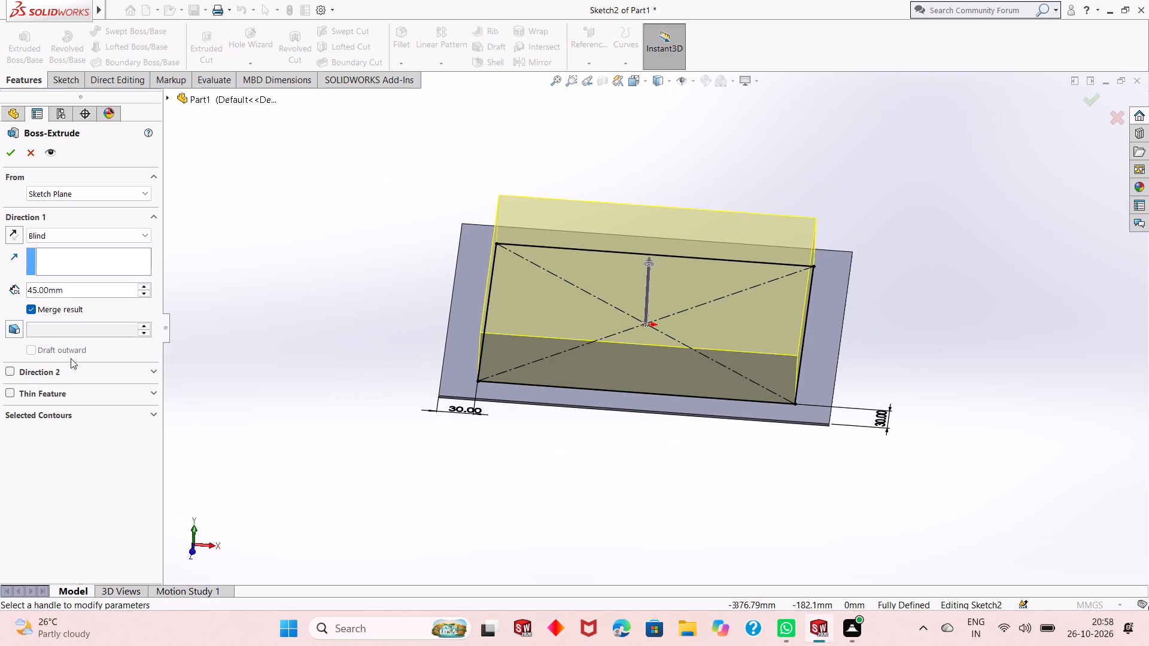
left_click(14, 330)
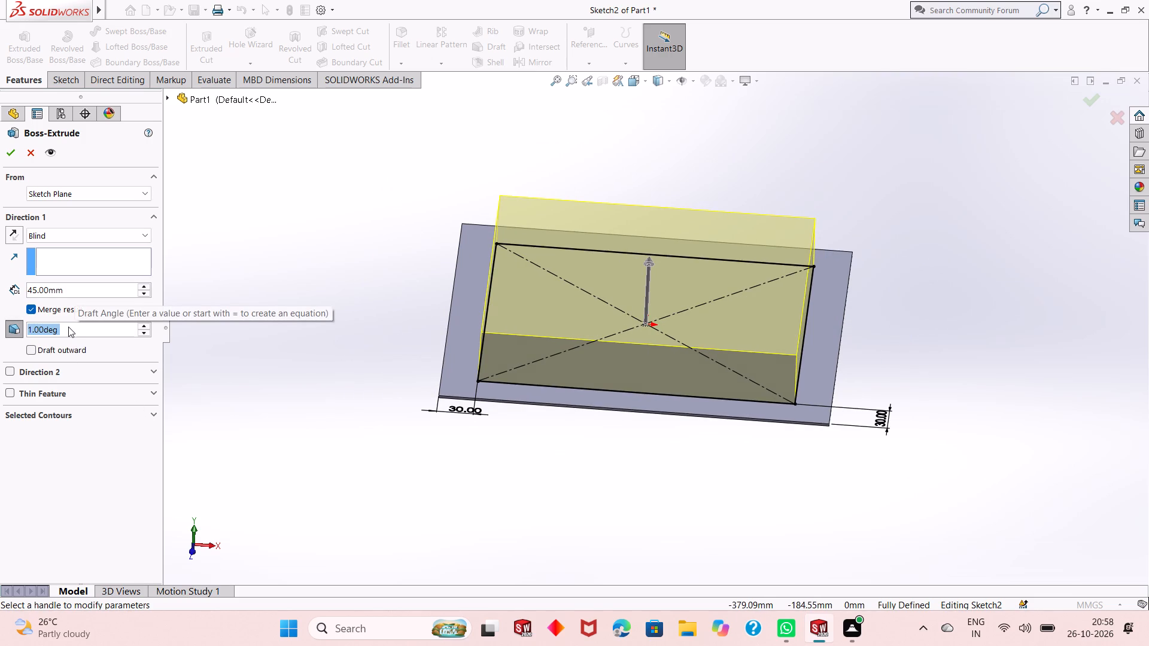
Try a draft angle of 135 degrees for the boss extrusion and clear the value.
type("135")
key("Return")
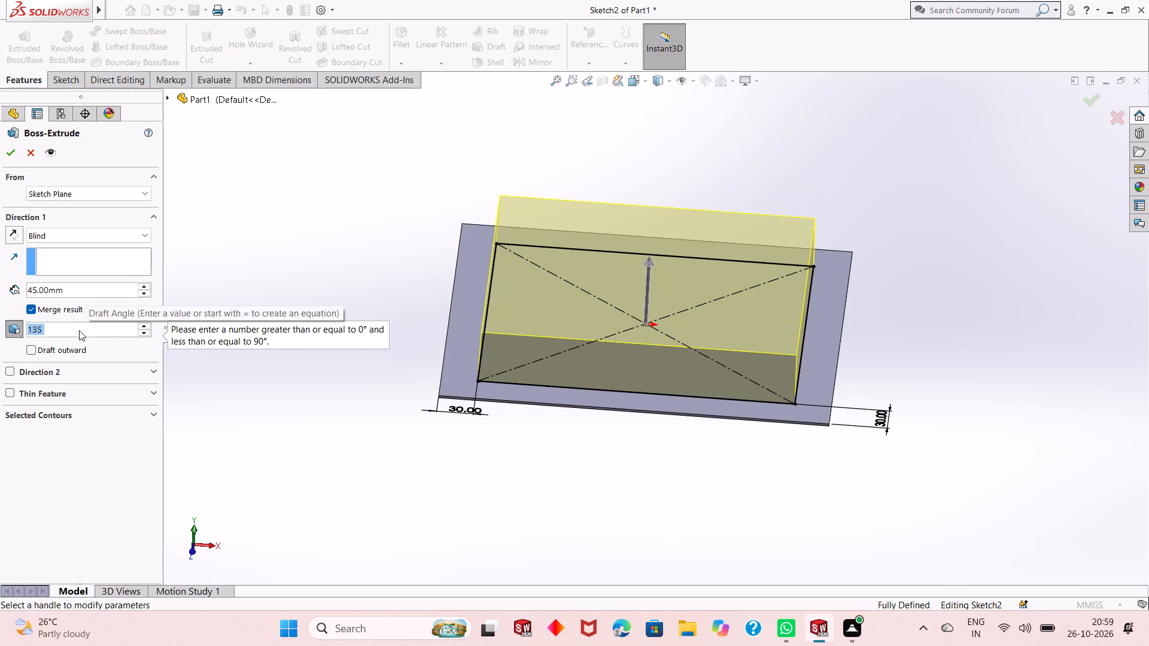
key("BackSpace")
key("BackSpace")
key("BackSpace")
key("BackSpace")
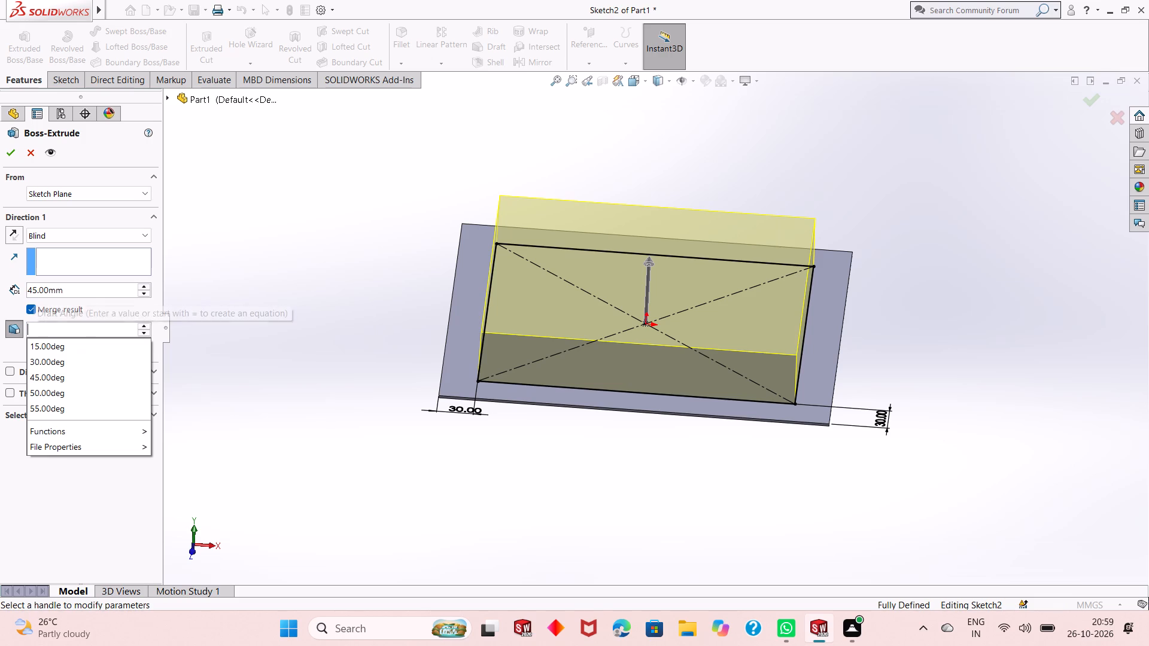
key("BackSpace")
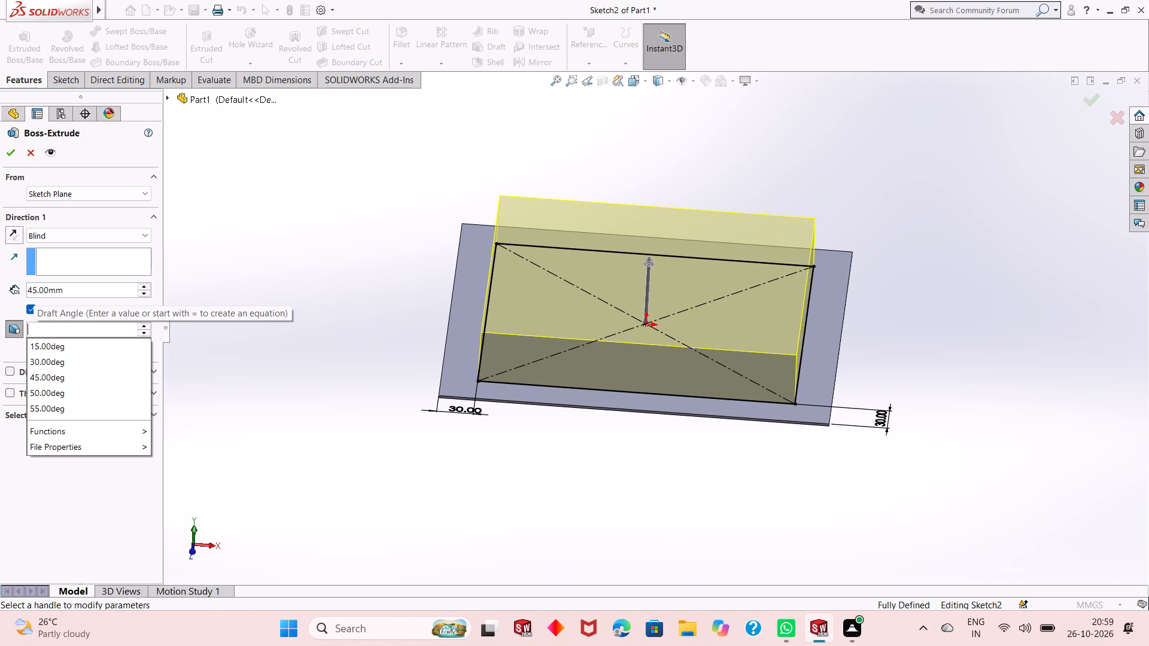
Set the draft angle to 45 degrees, tapering inward, and finish the boss extrusion.
type("45")
key("Return")
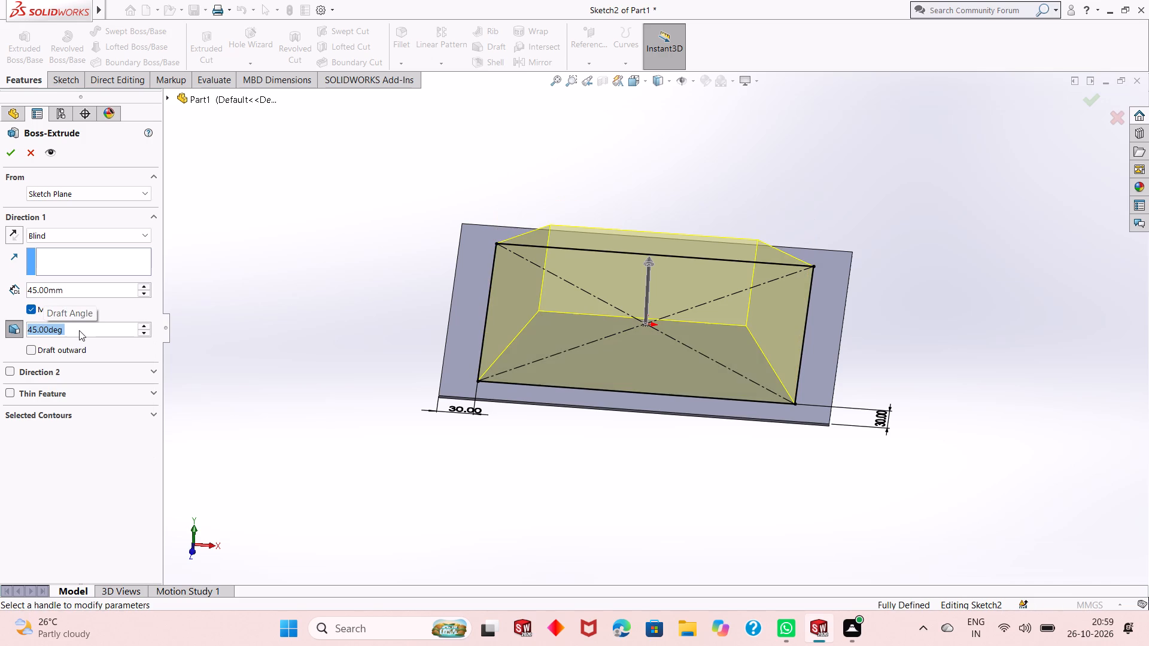
left_click(13, 154)
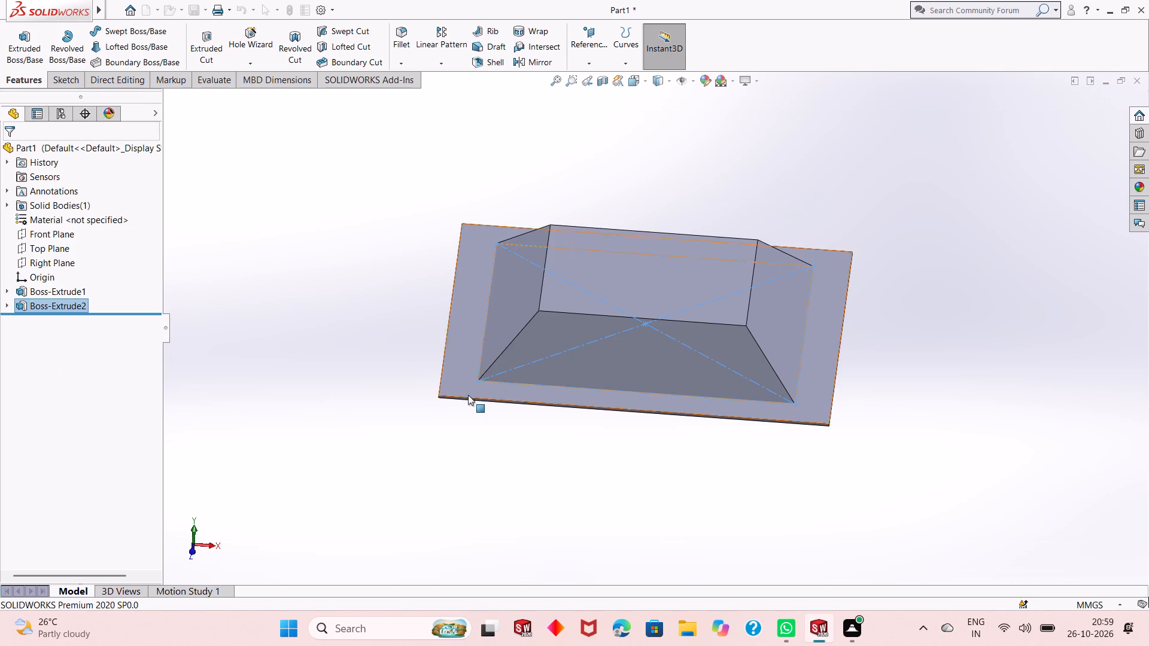
left_click(930, 318)
Examine the tapered boss and the plate's underside from several angles.
middle_click_drag(689, 297, 671, 433)
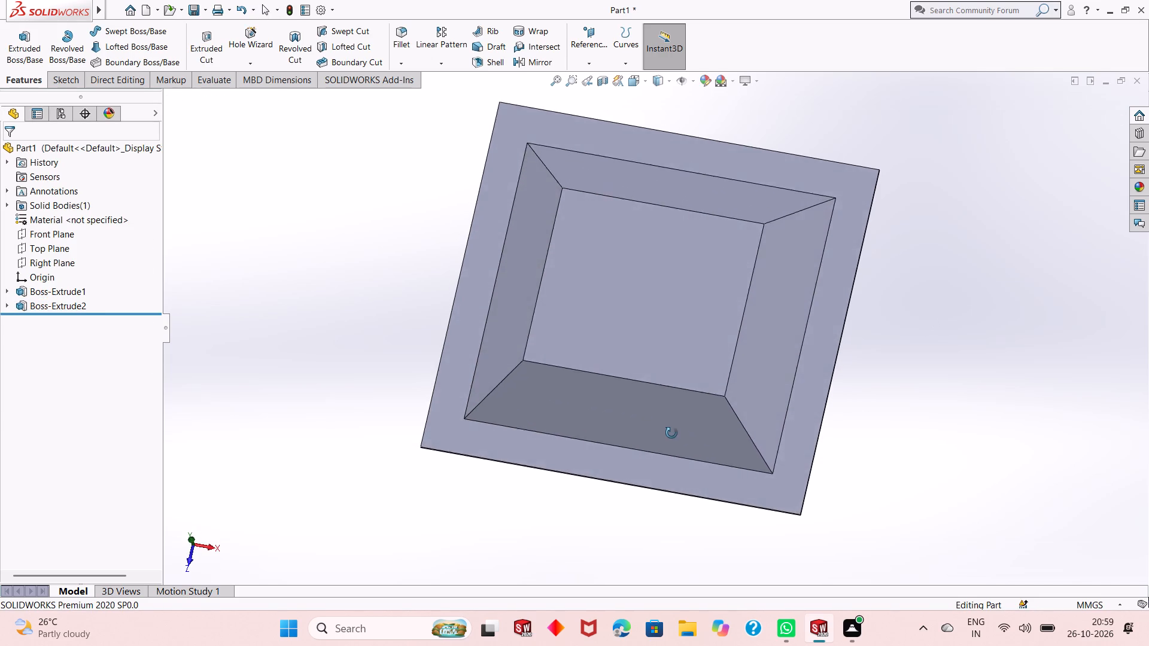
middle_click_drag(671, 433, 830, 297)
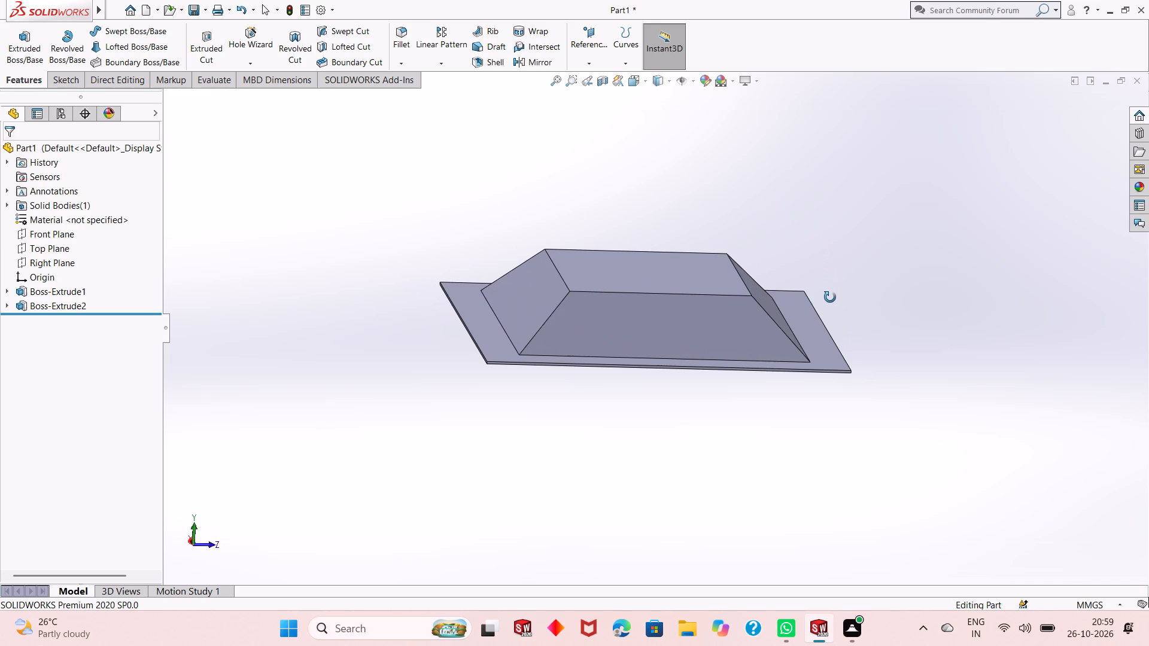
middle_click_drag(830, 297, 704, 284)
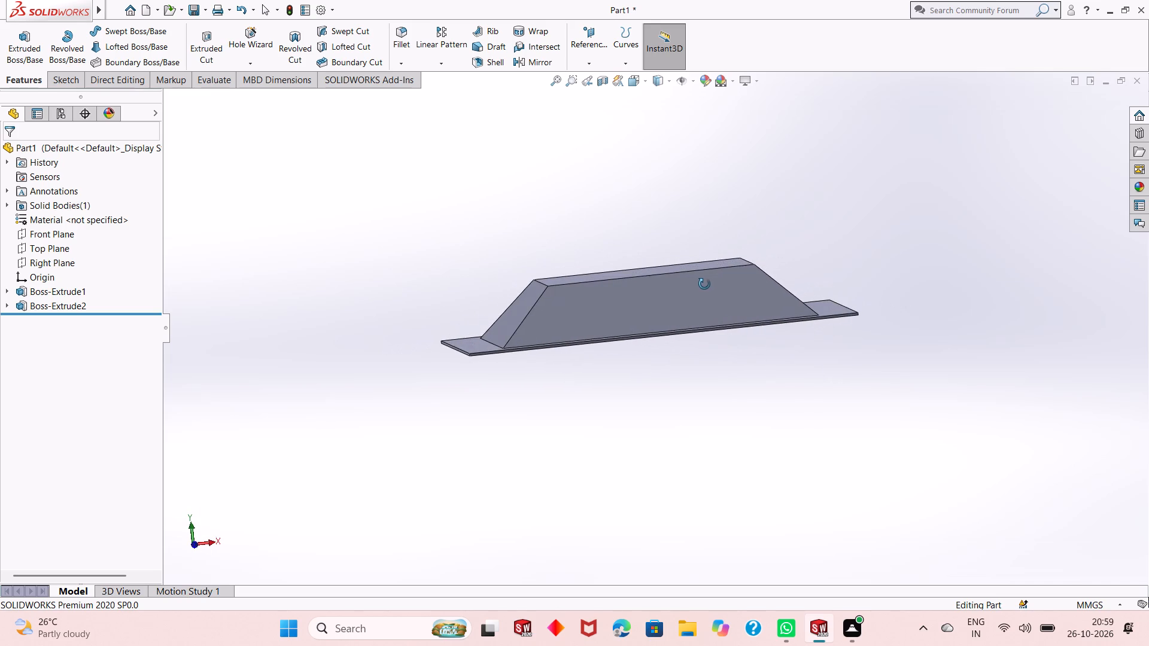
middle_click_drag(704, 284, 695, 342)
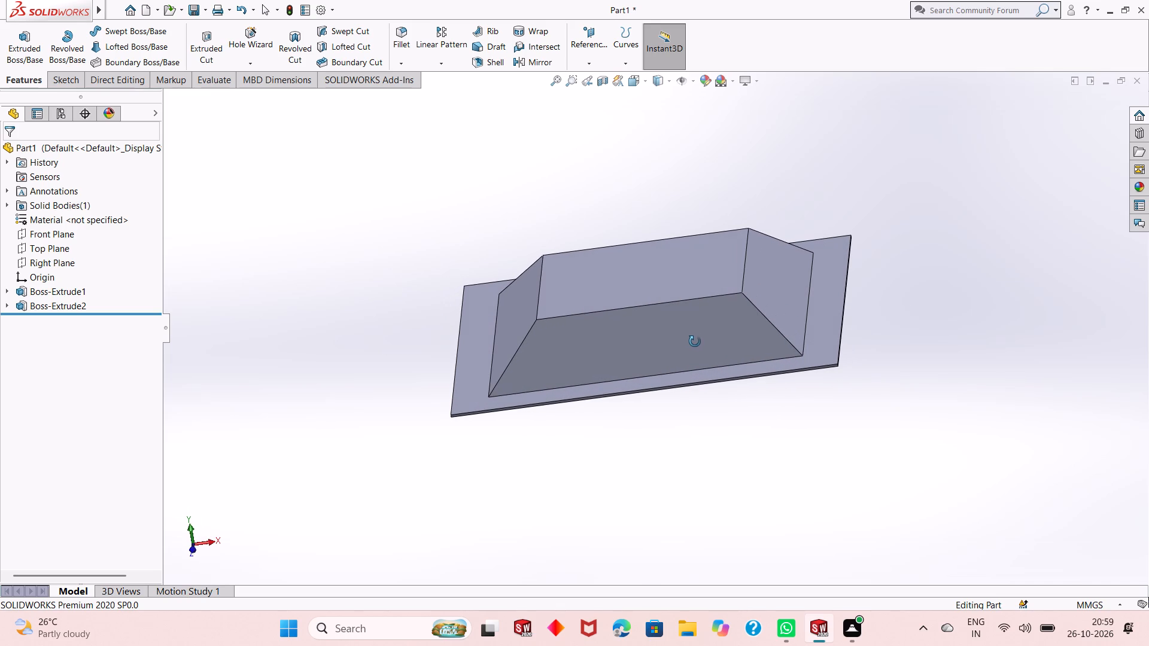
middle_click_drag(695, 342, 693, 359)
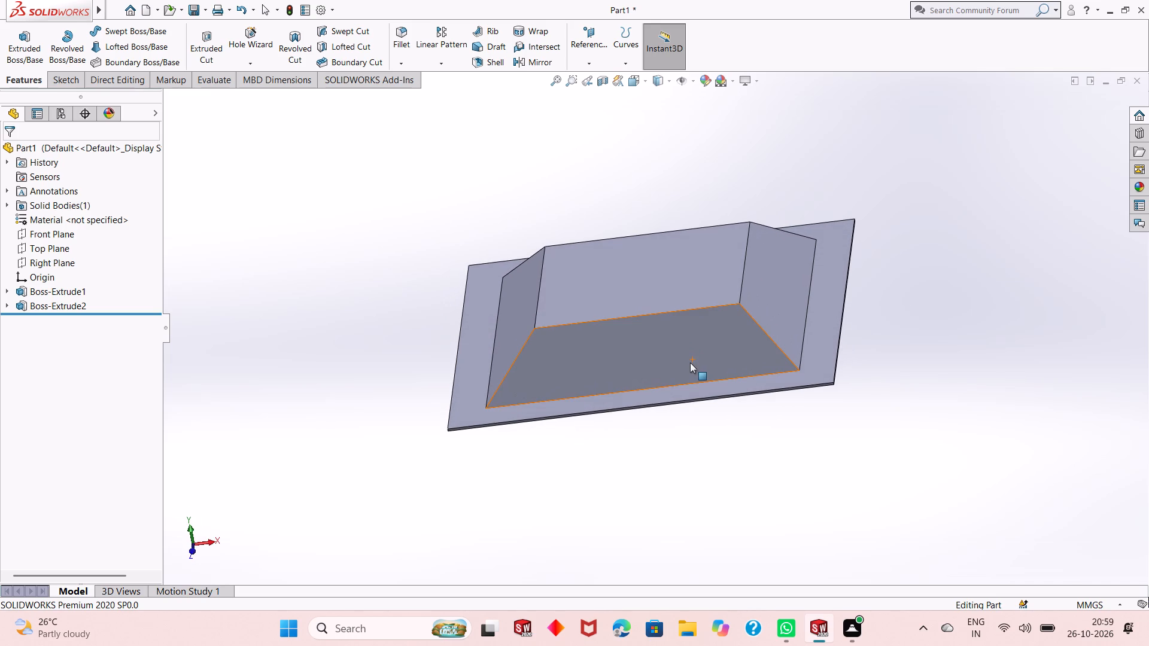
scroll(690, 362, "down", 2)
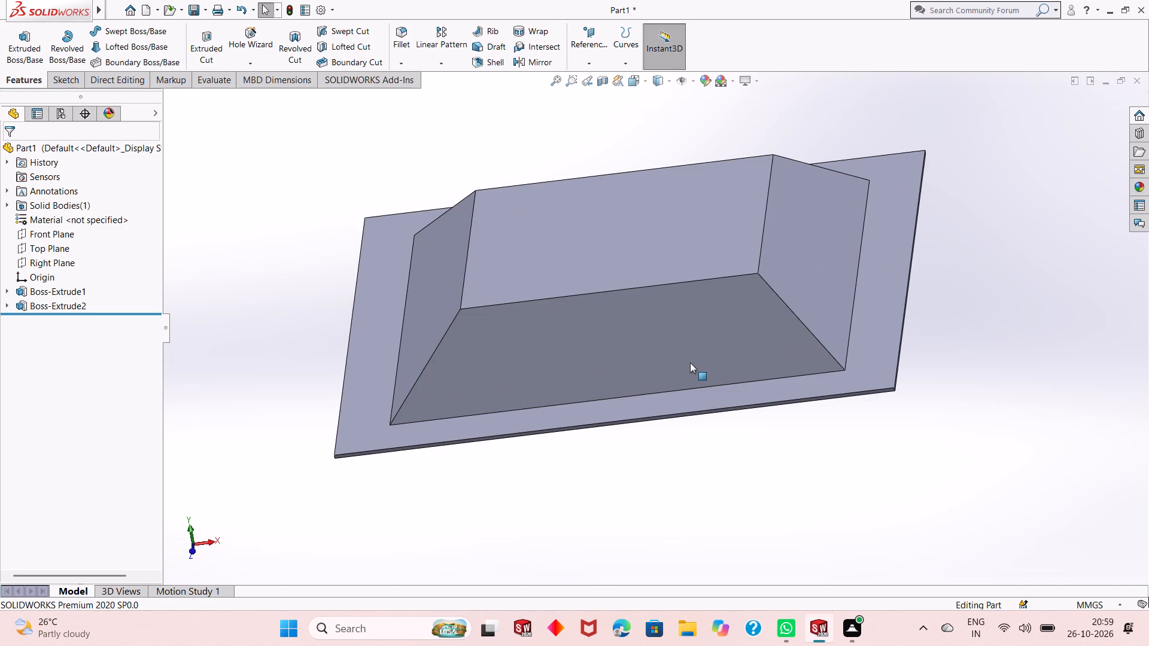
scroll(690, 362, "up", 2)
middle_click_drag(777, 416, 792, 395)
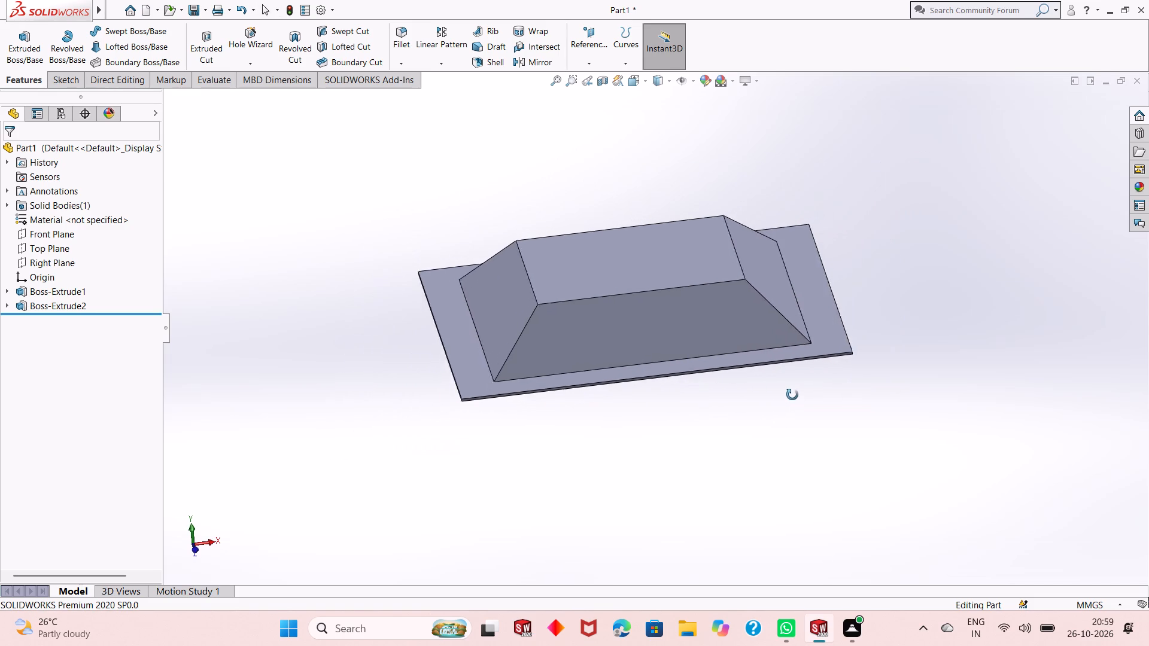
middle_click_drag(792, 395, 782, 358)
middle_click(782, 358)
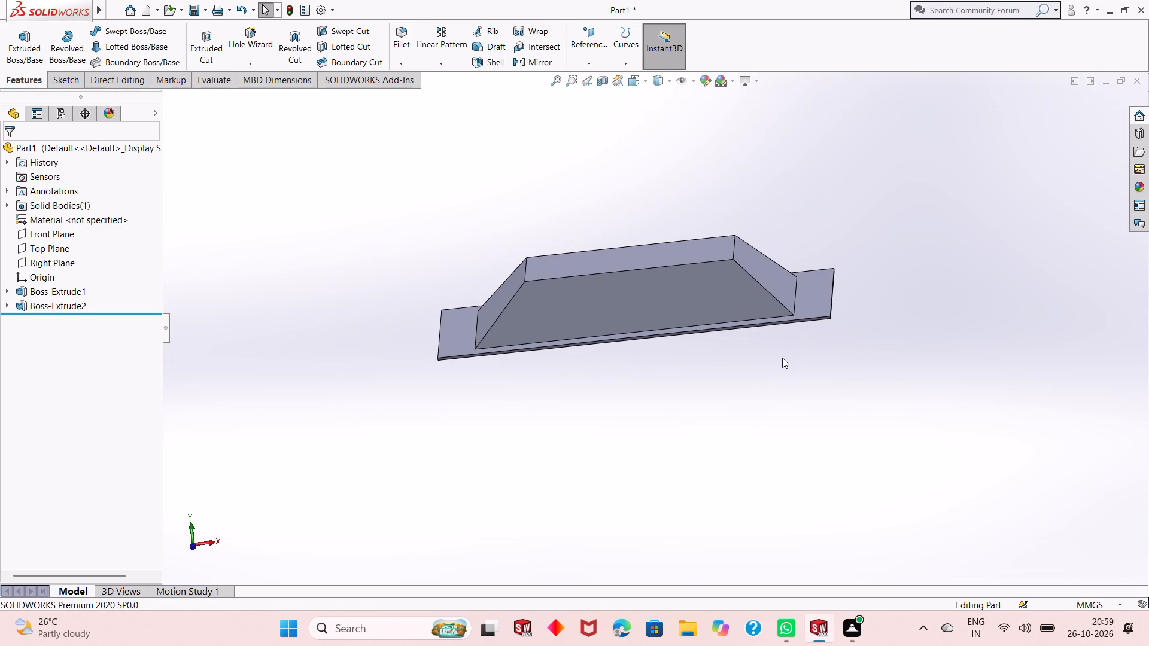
middle_click_drag(753, 395, 757, 315)
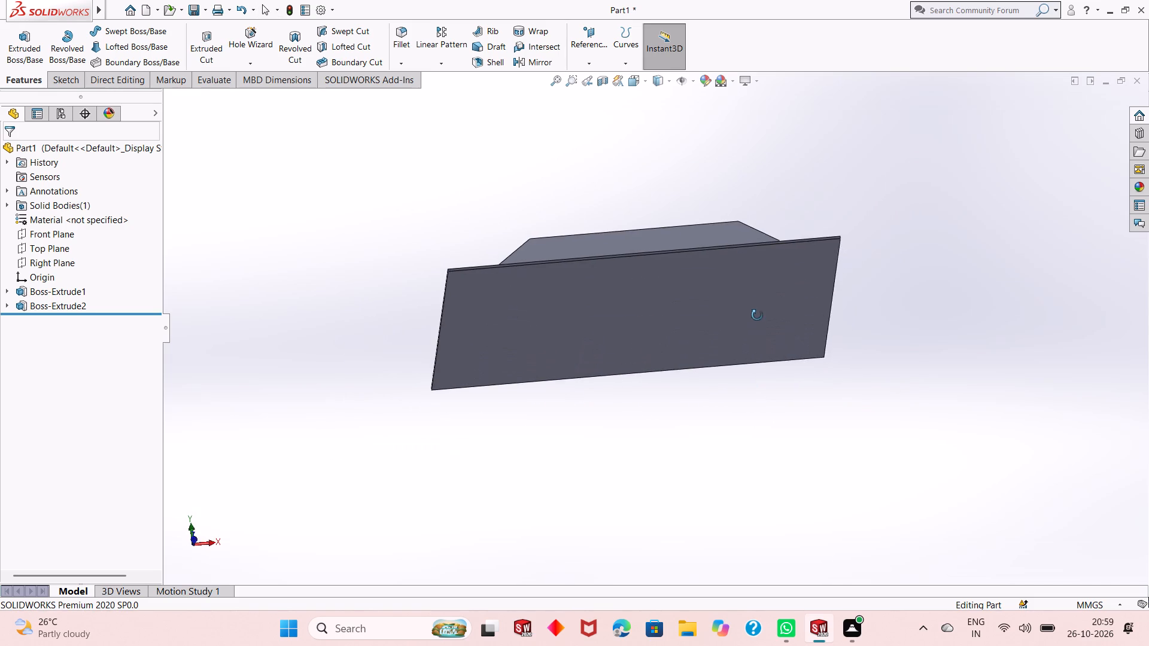
middle_click_drag(757, 315, 756, 314)
middle_click_drag(710, 297, 690, 364)
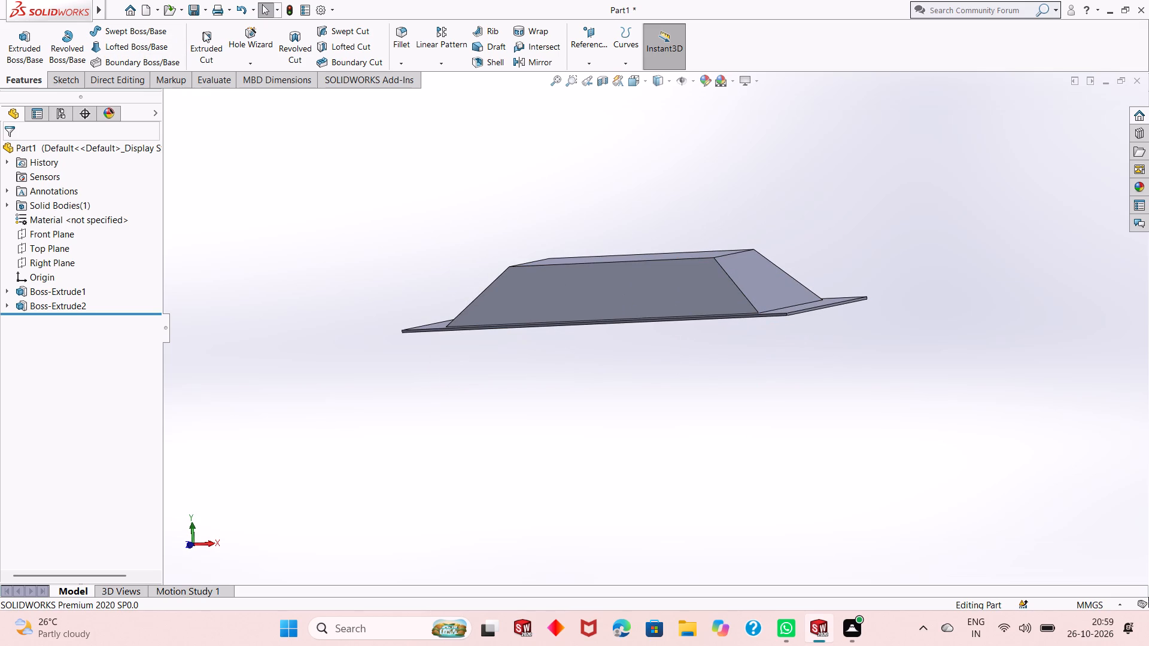
Shell the part with a 10 mm thickness, removing the plate's underside face and the boss's flat top face.
left_click(498, 60)
middle_click_drag(607, 355, 621, 294)
left_click(621, 290)
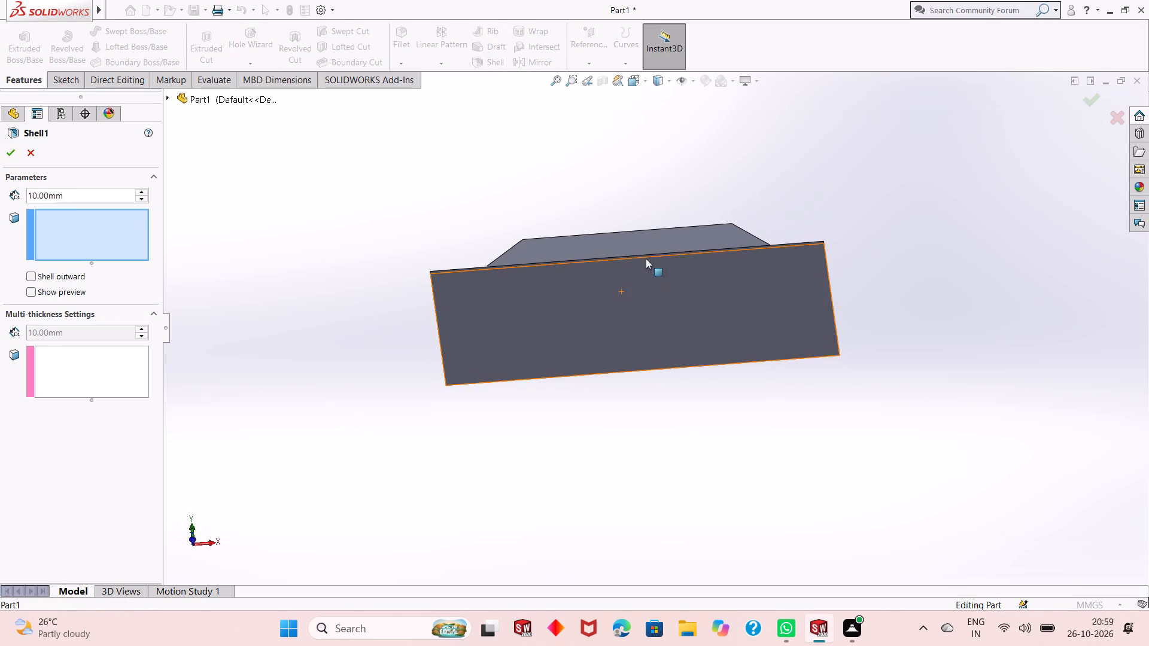
middle_click_drag(646, 258, 624, 390)
left_click(628, 270)
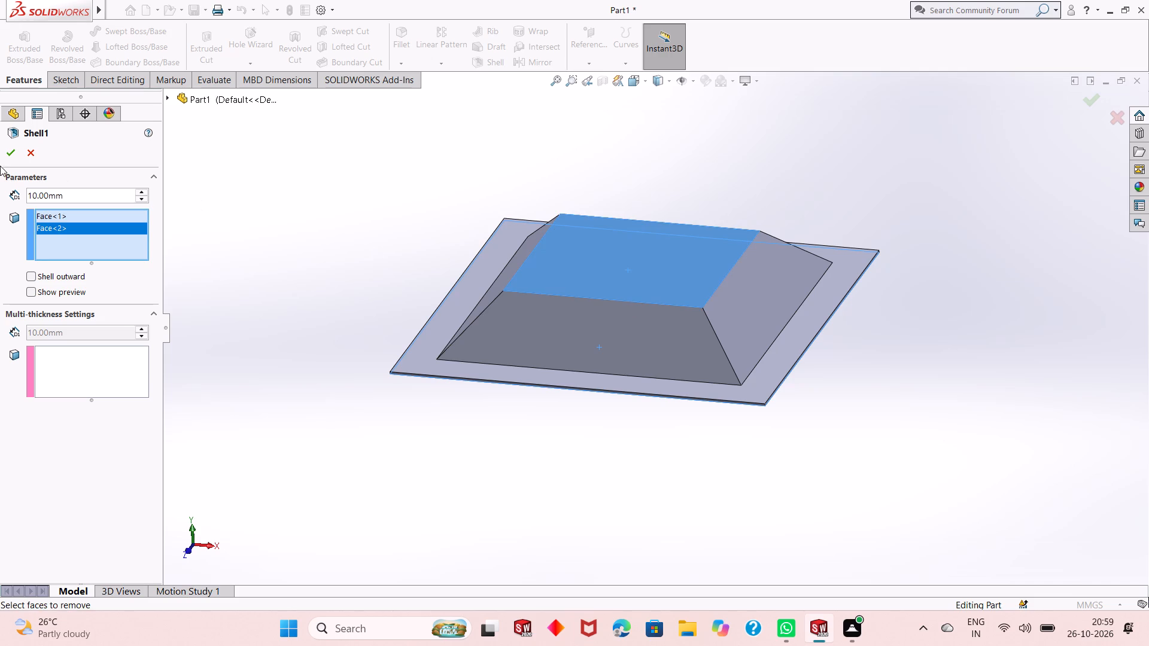
left_click(8, 154)
middle_click_drag(571, 339, 579, 257)
middle_click_drag(578, 203, 577, 159)
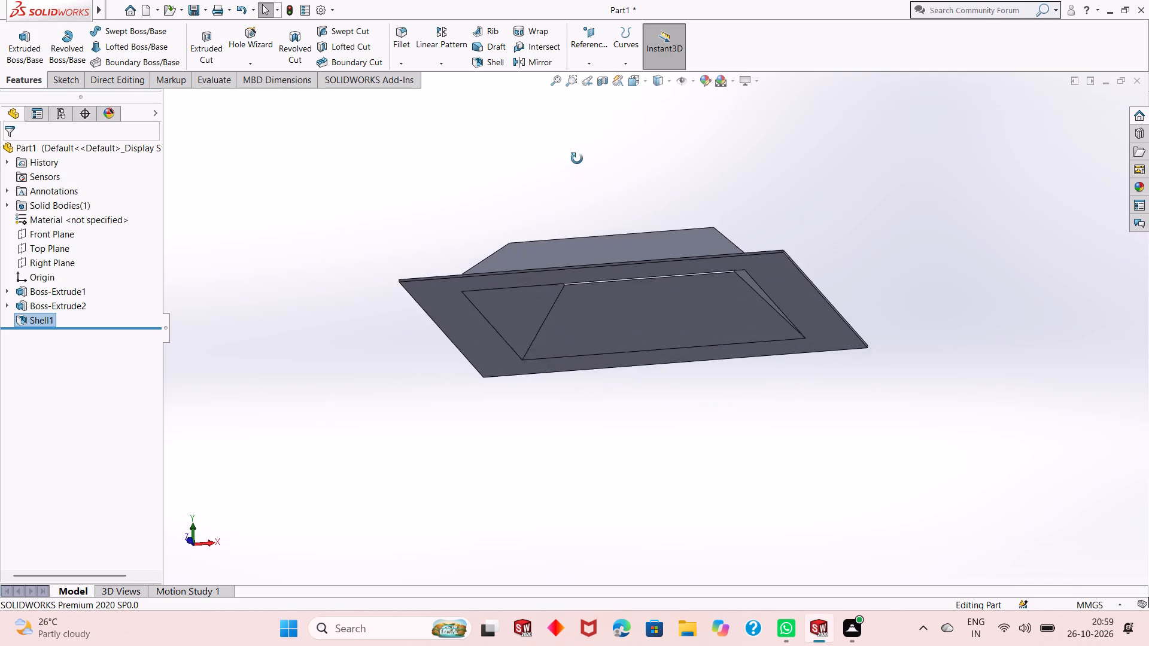
middle_click_drag(577, 159, 577, 154)
middle_click(577, 139)
middle_click(577, 138)
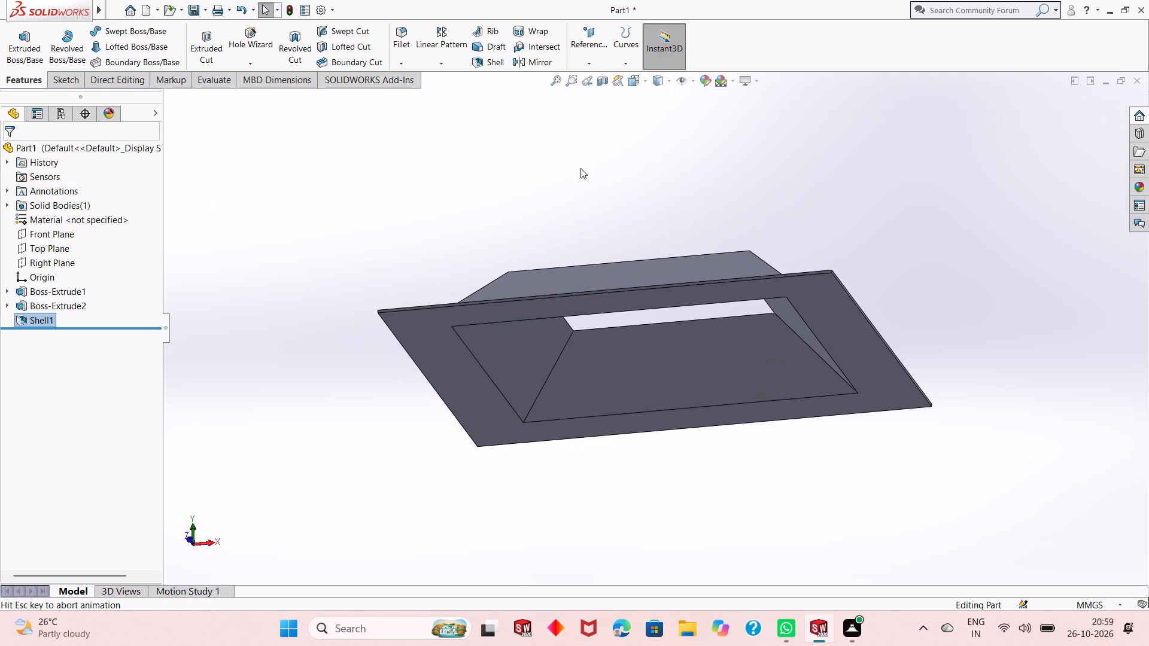
middle_click_drag(607, 346, 617, 510)
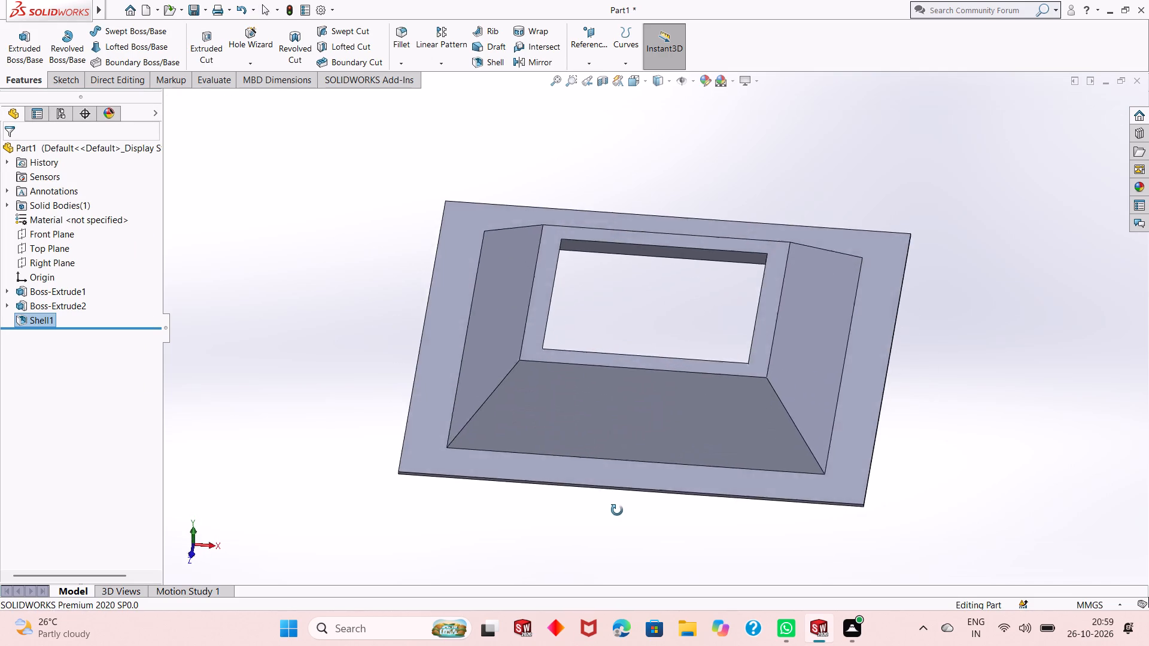
Undo the 10 mm shell on the plate and boss.
middle_click_drag(617, 510, 614, 409)
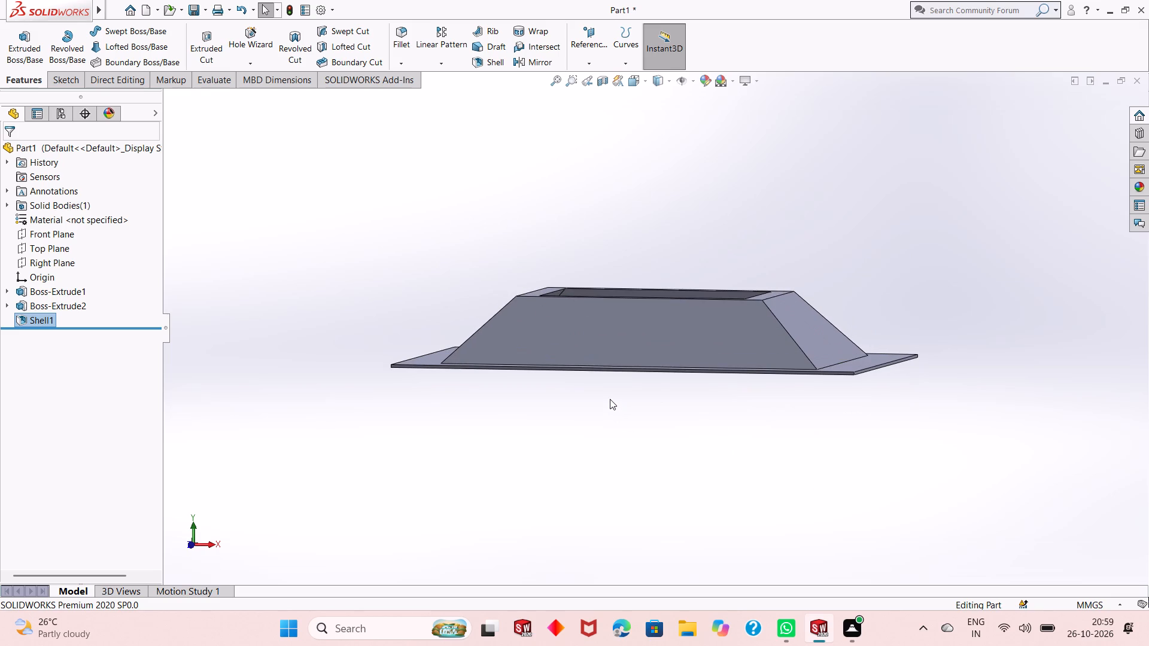
key("ctrl+z")
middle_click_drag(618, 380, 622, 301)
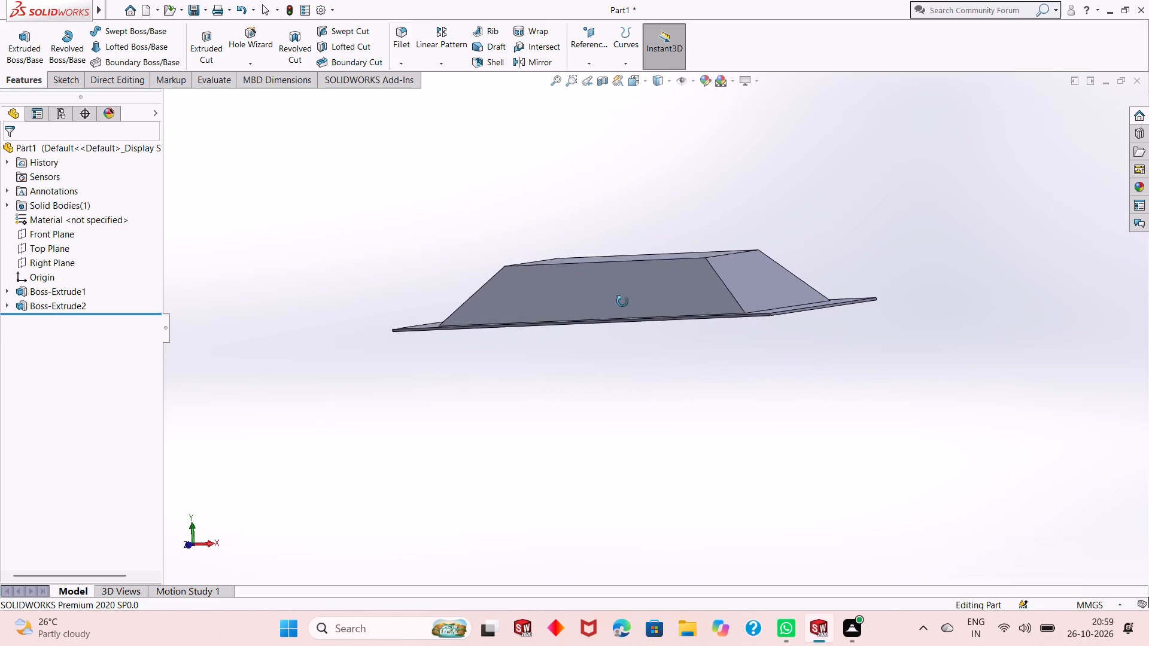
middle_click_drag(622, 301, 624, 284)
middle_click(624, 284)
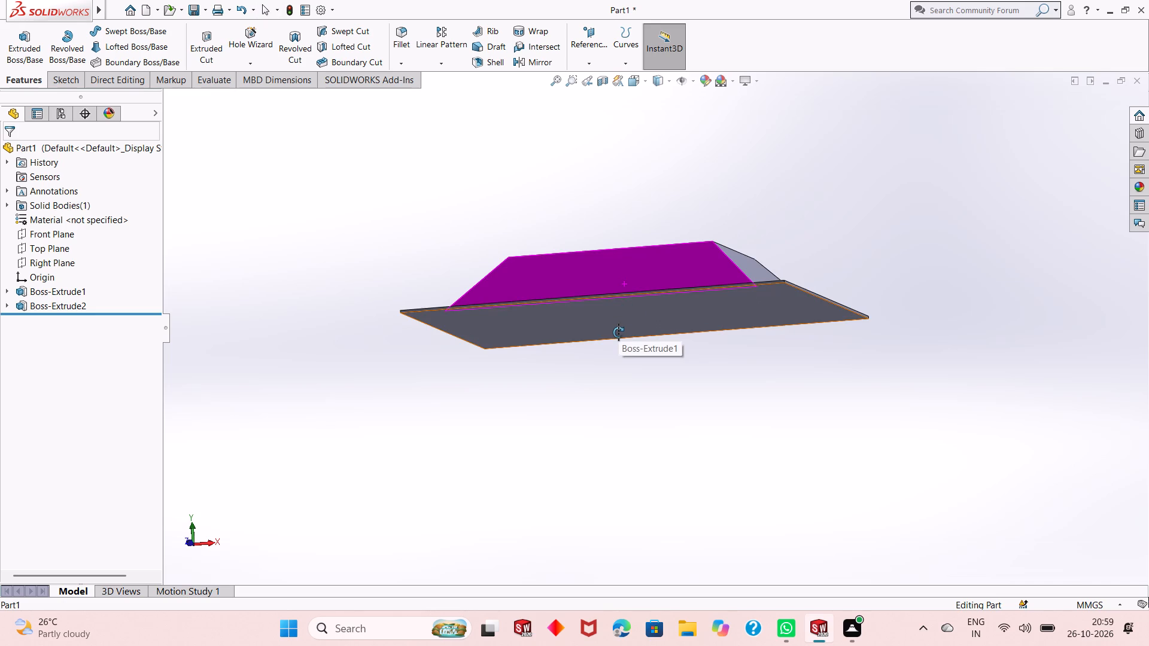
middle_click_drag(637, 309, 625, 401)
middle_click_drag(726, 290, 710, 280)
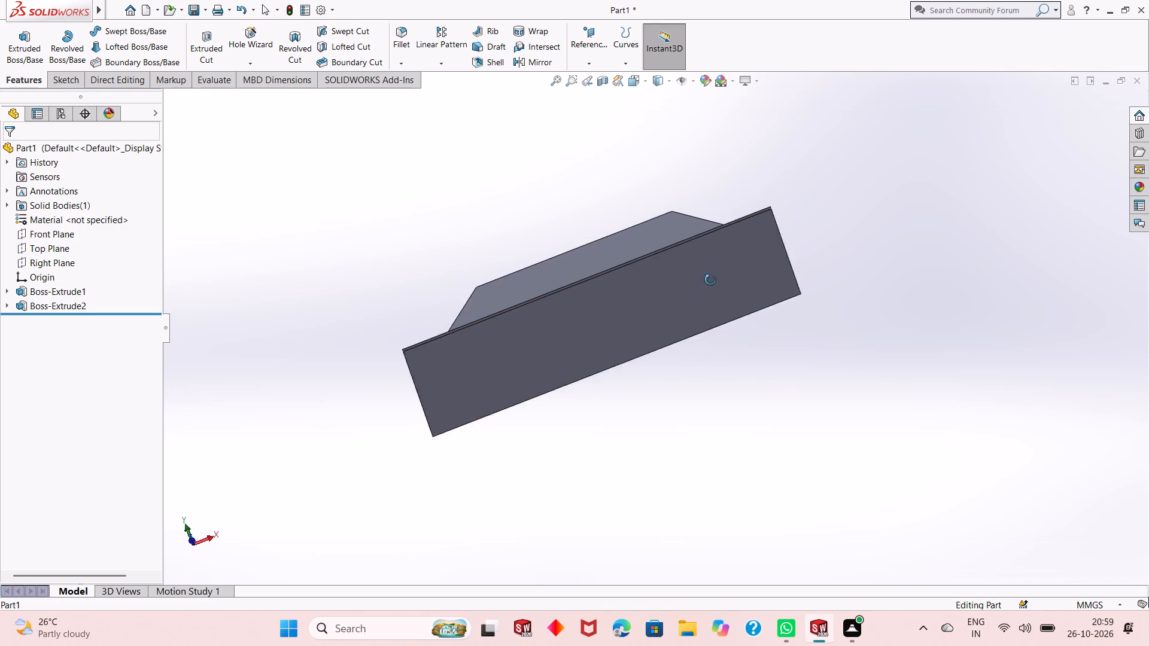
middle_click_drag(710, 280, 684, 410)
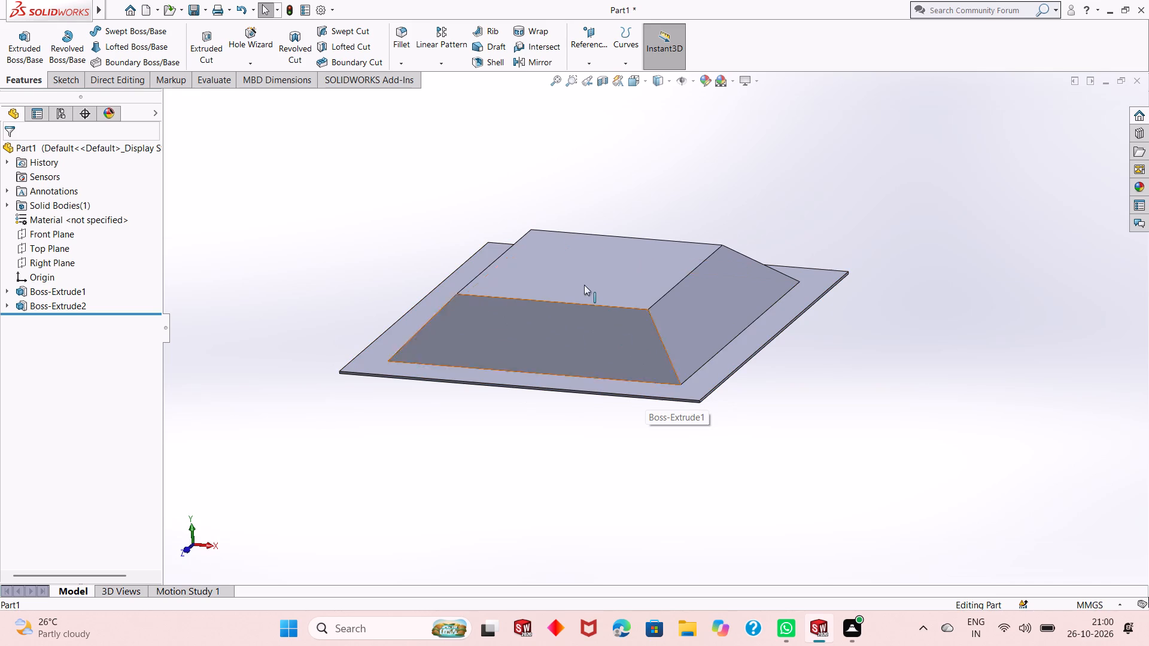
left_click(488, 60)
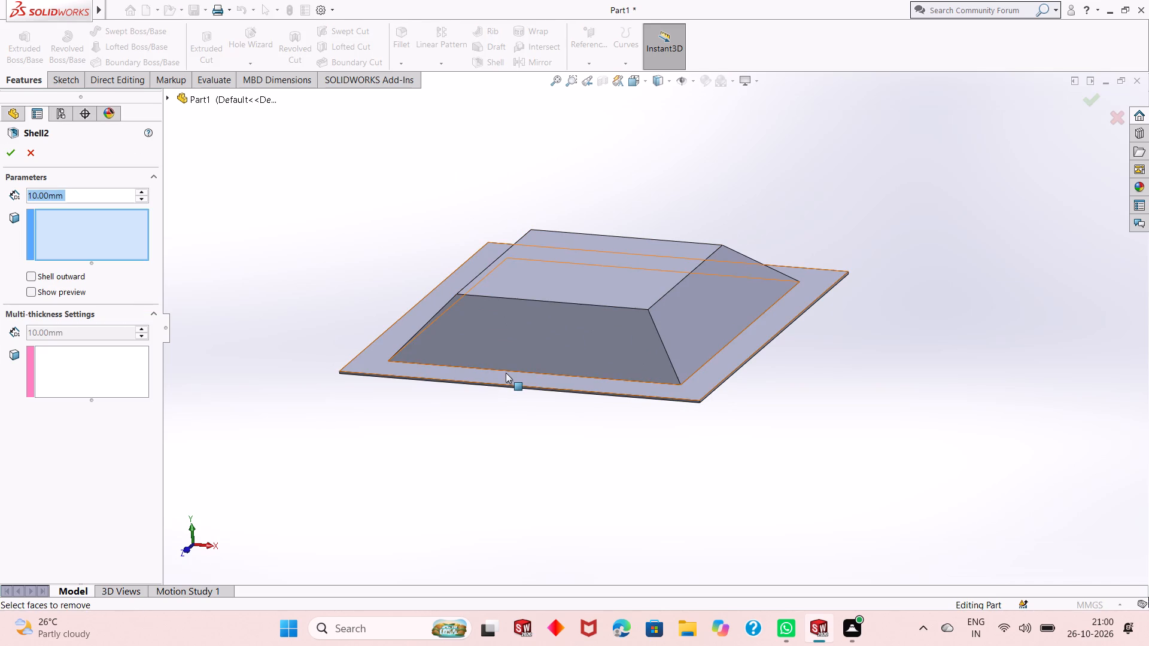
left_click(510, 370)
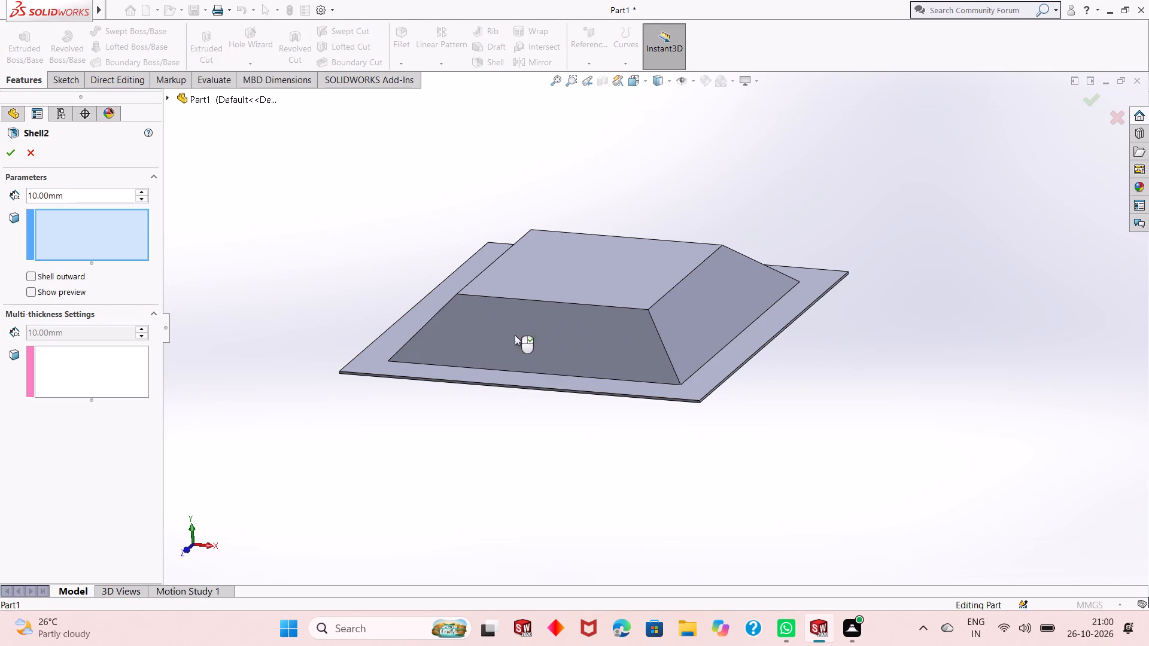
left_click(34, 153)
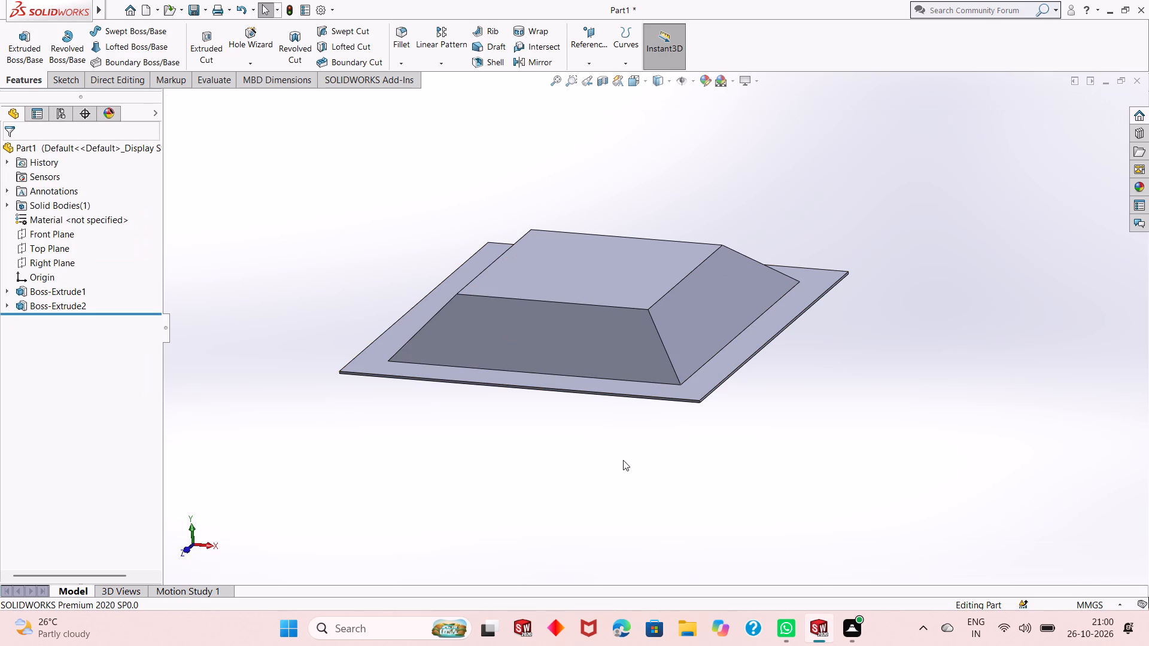
Open a new sketch on the plate's underside face and view it face-on.
middle_click_drag(606, 455, 612, 509)
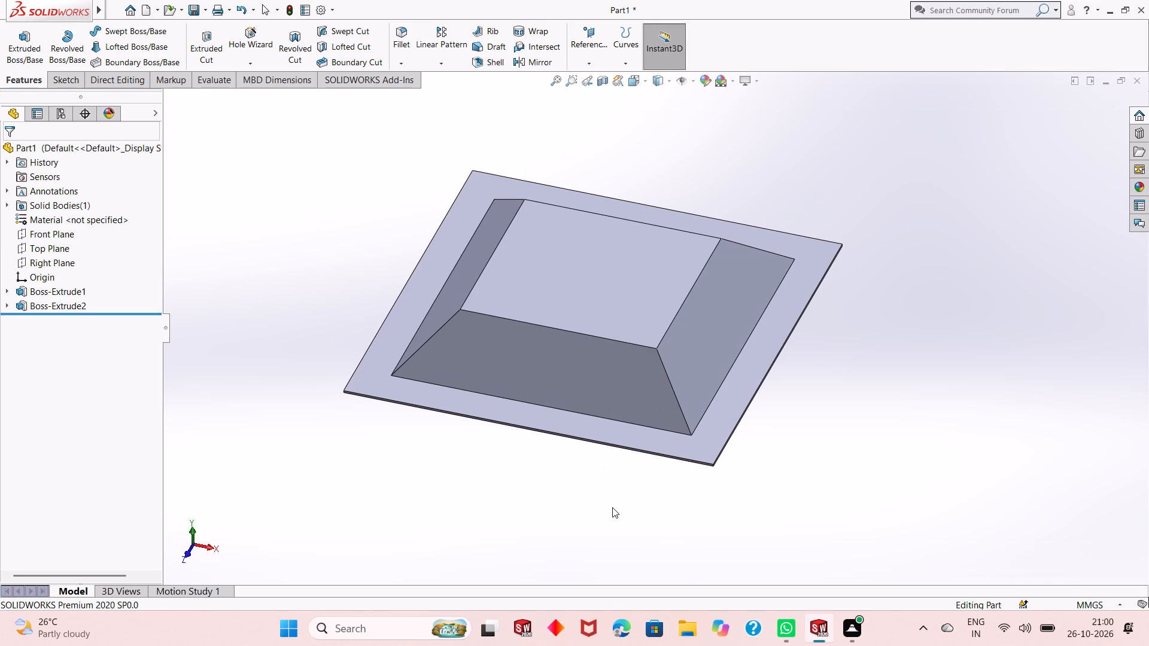
middle_click_drag(612, 495, 617, 397)
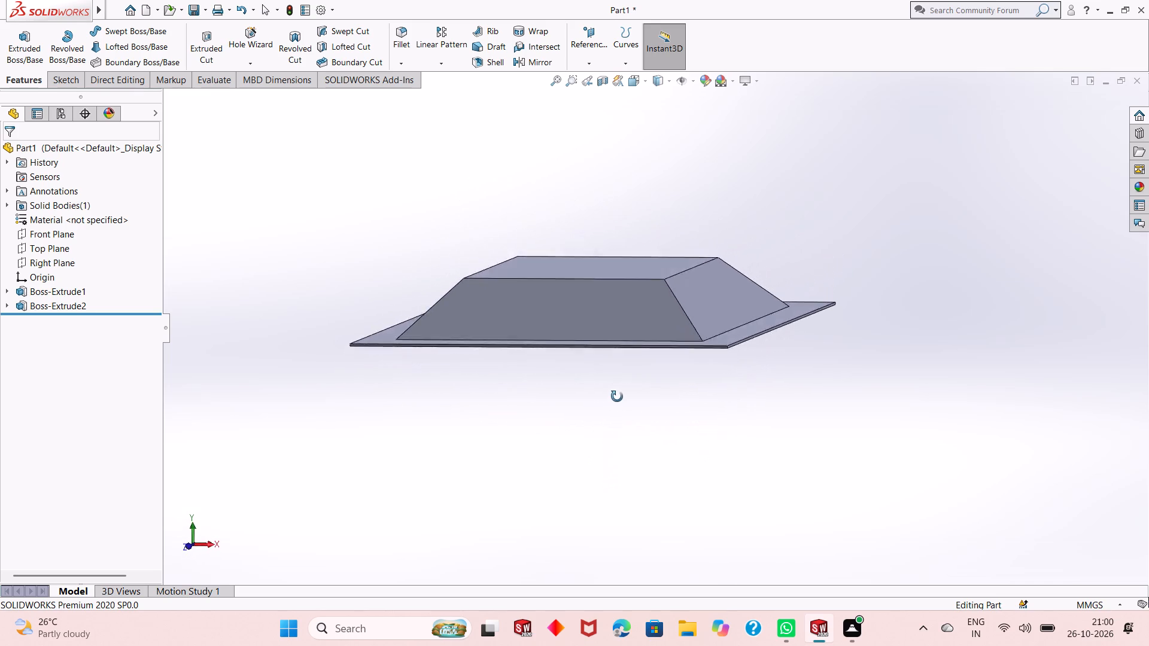
middle_click_drag(617, 397, 619, 330)
middle_click_drag(620, 327, 629, 354)
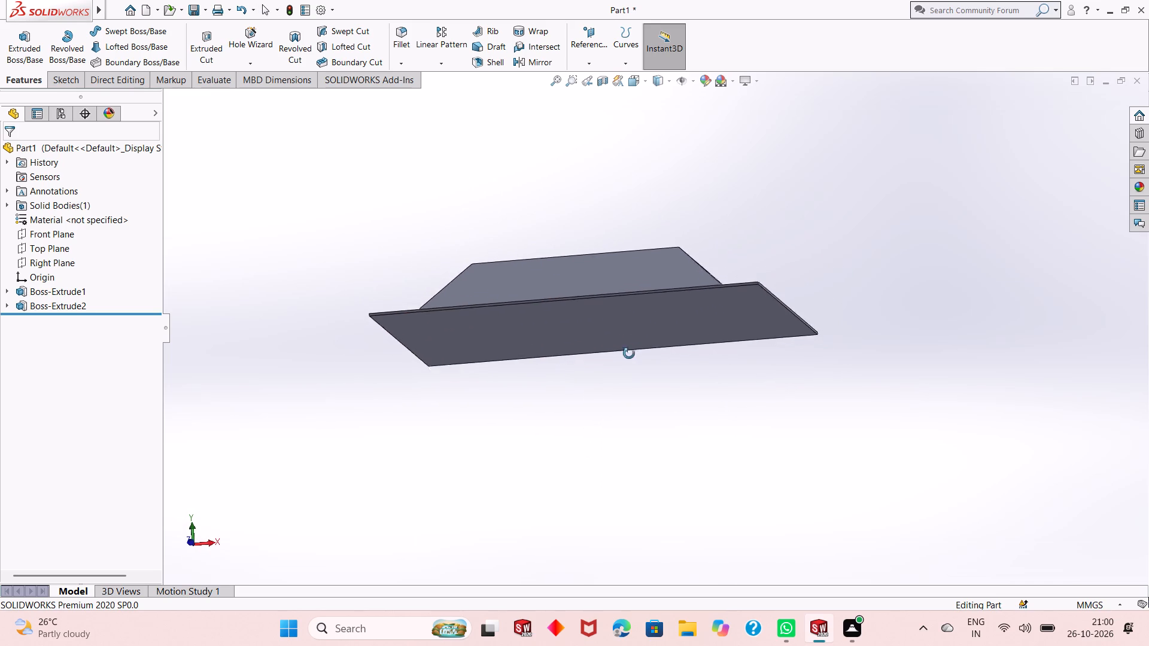
middle_click_drag(629, 354, 634, 379)
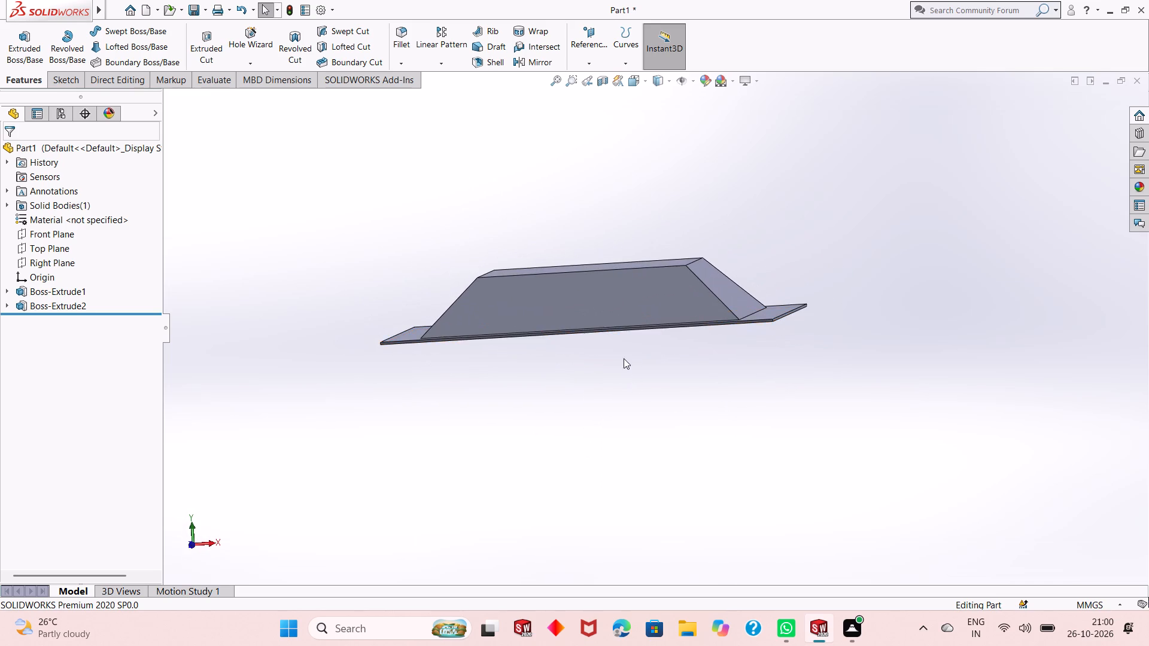
middle_click_drag(624, 358, 634, 391)
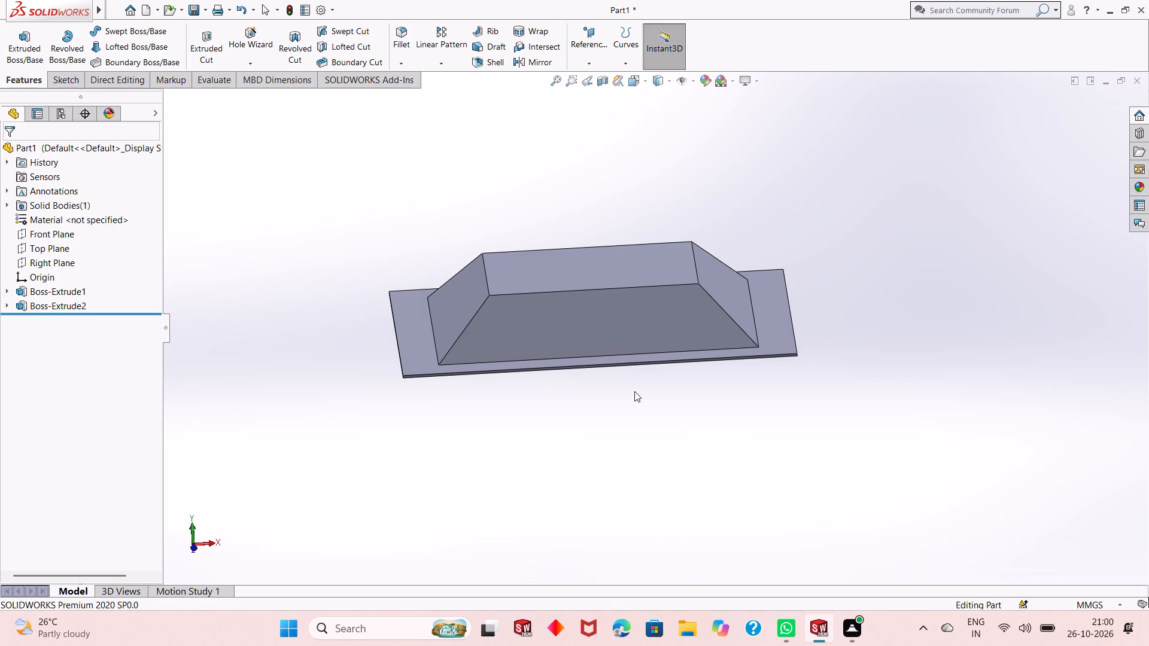
scroll(615, 322, "down", 2)
middle_click_drag(634, 428, 631, 337)
left_click(627, 324)
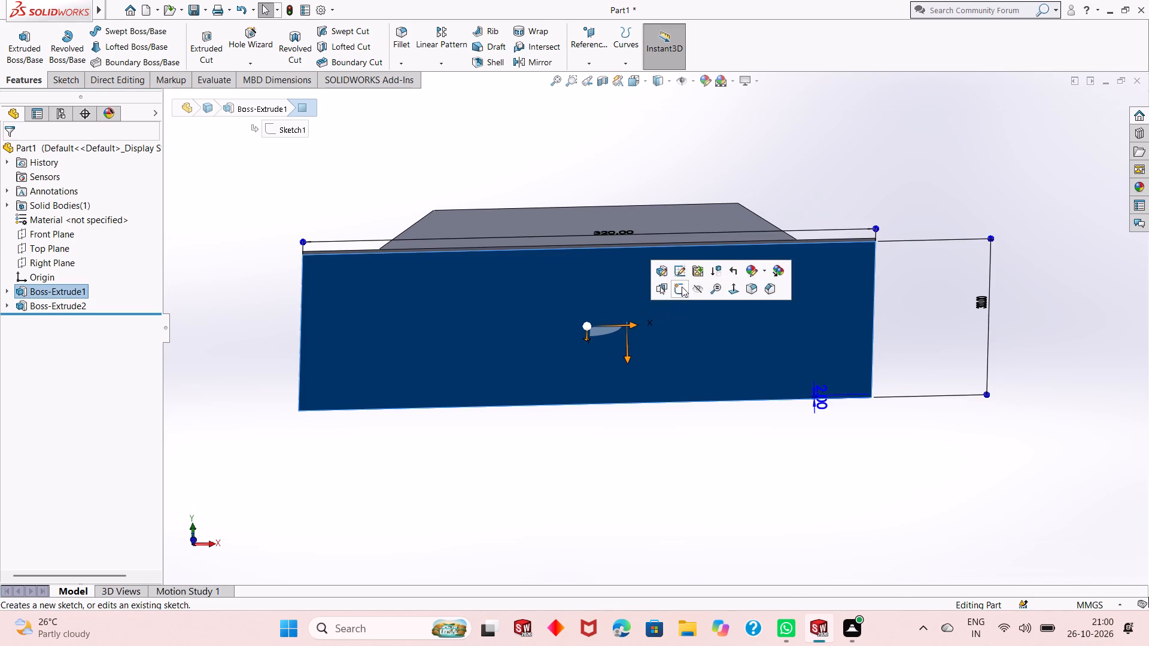
left_click(682, 287)
key("ctrl+8")
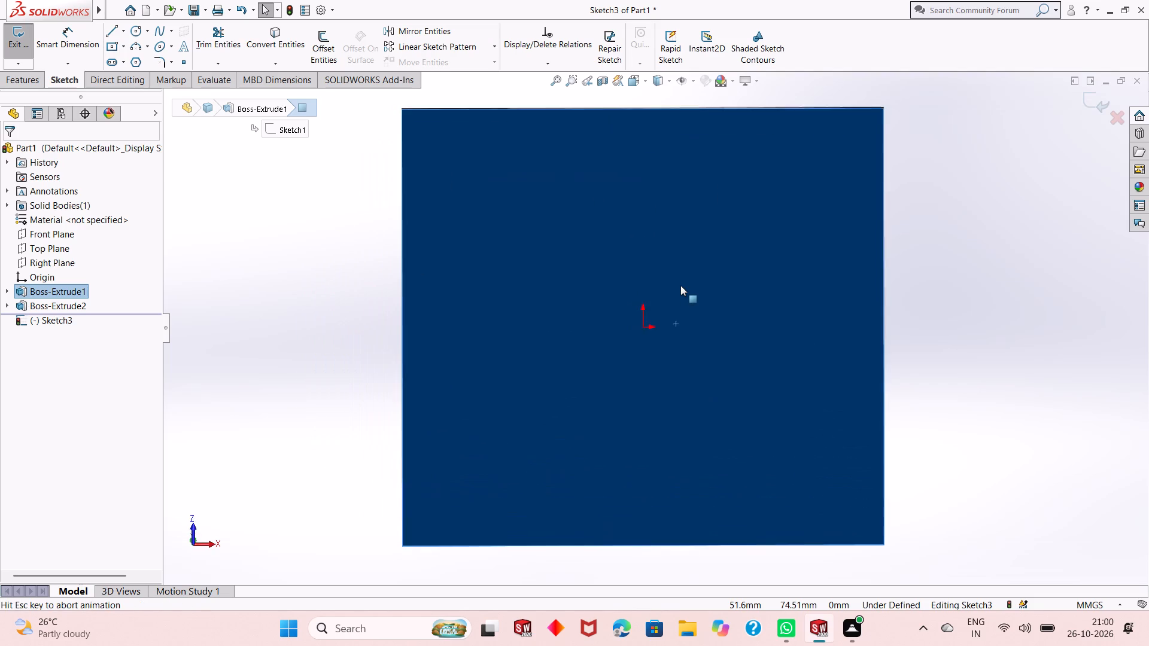
left_click(911, 263)
scroll(768, 312, "up", 1)
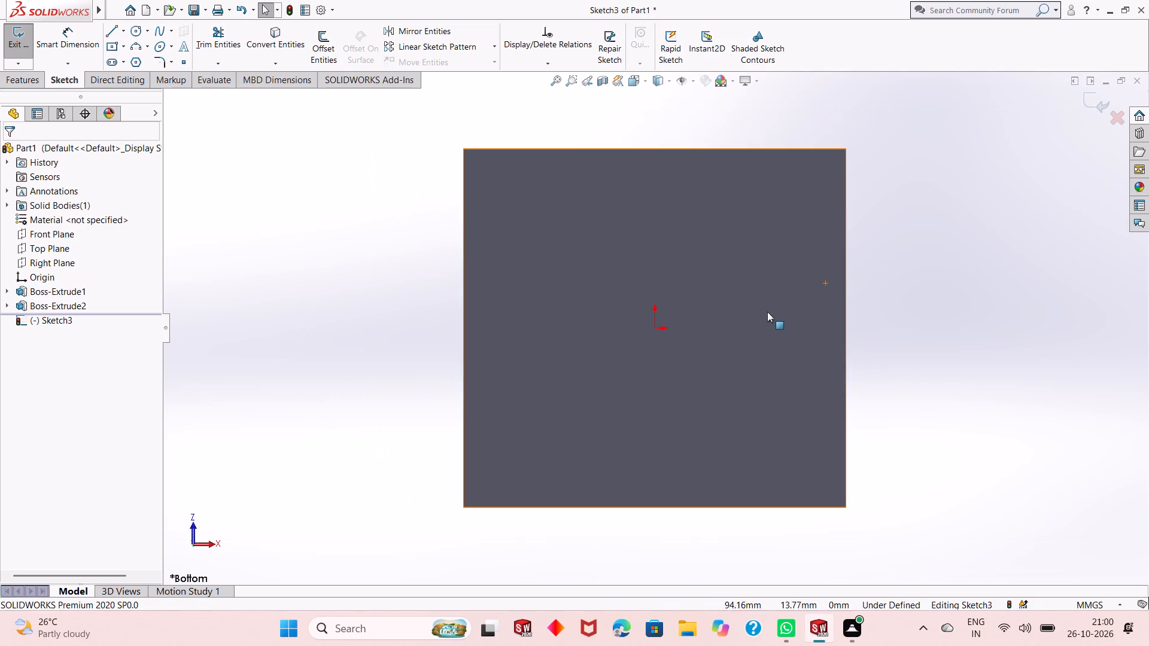
Sketch a centre rectangle about 216 by 209 mm on the plate's underside, centred on the origin.
left_click(120, 47)
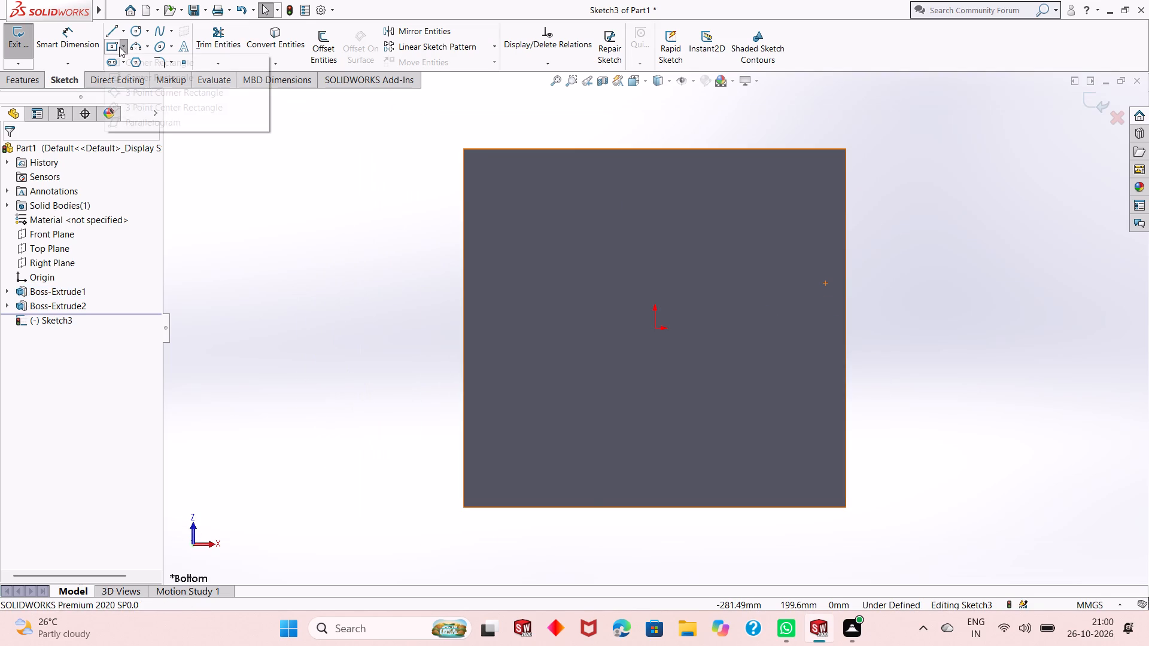
left_click(118, 45)
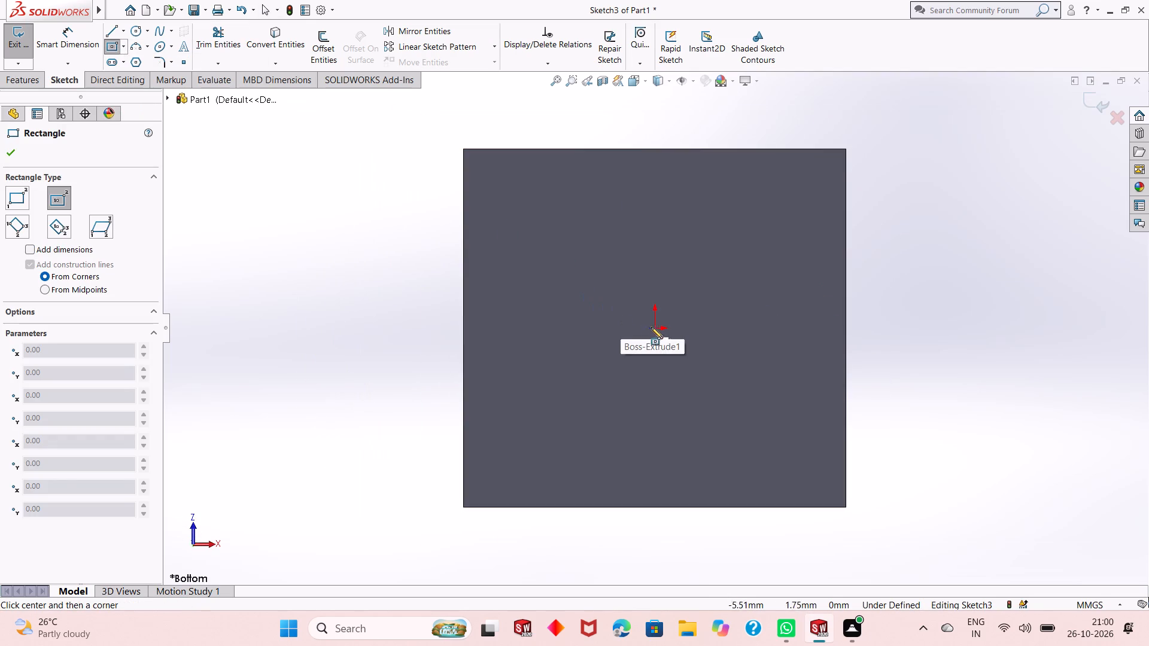
left_click(656, 331)
left_click(784, 203)
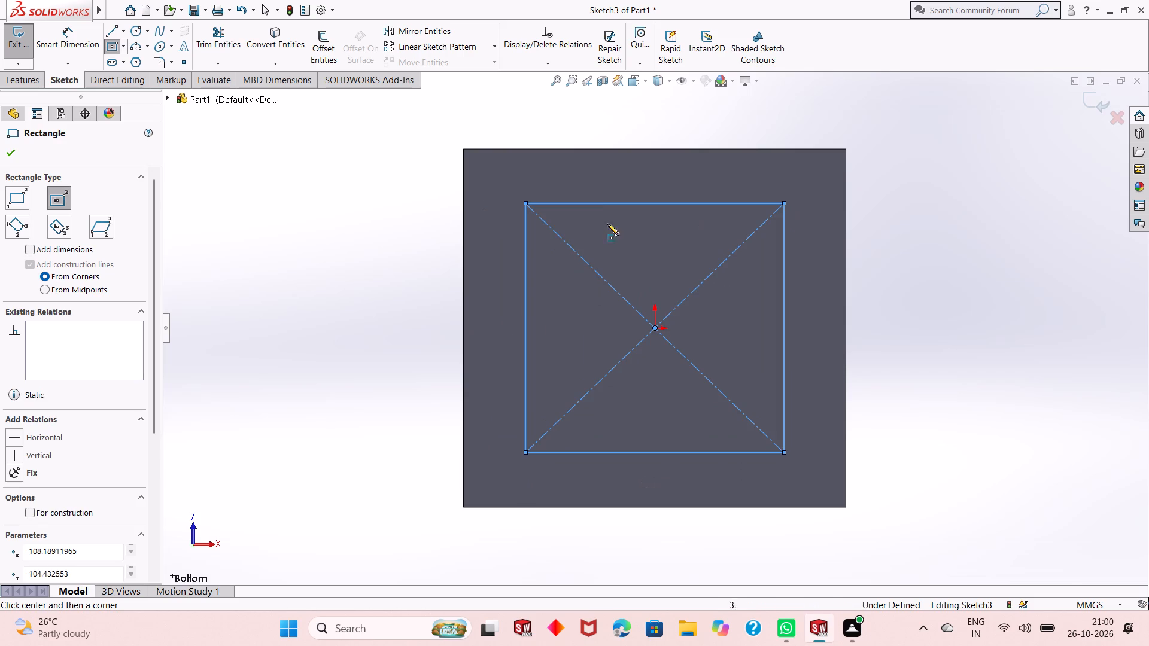
right_click(396, 242)
left_click(403, 251)
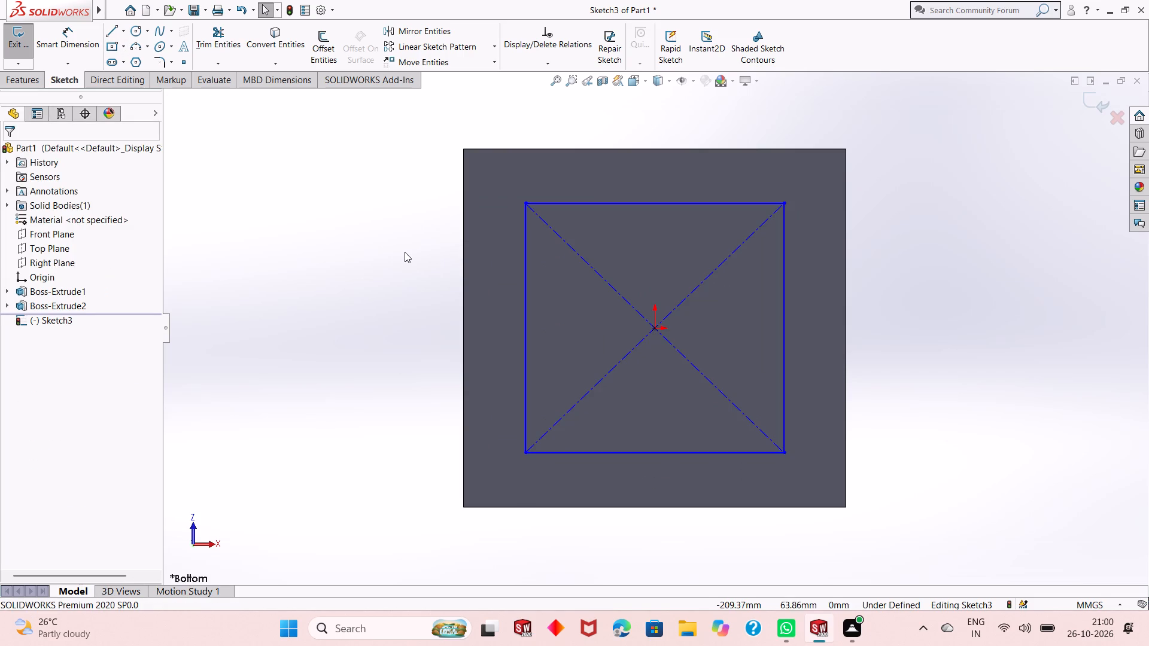
Dimension the rectangle's sides 30 mm from the plate's adjacent side edge and from its lower edge.
left_click(78, 43)
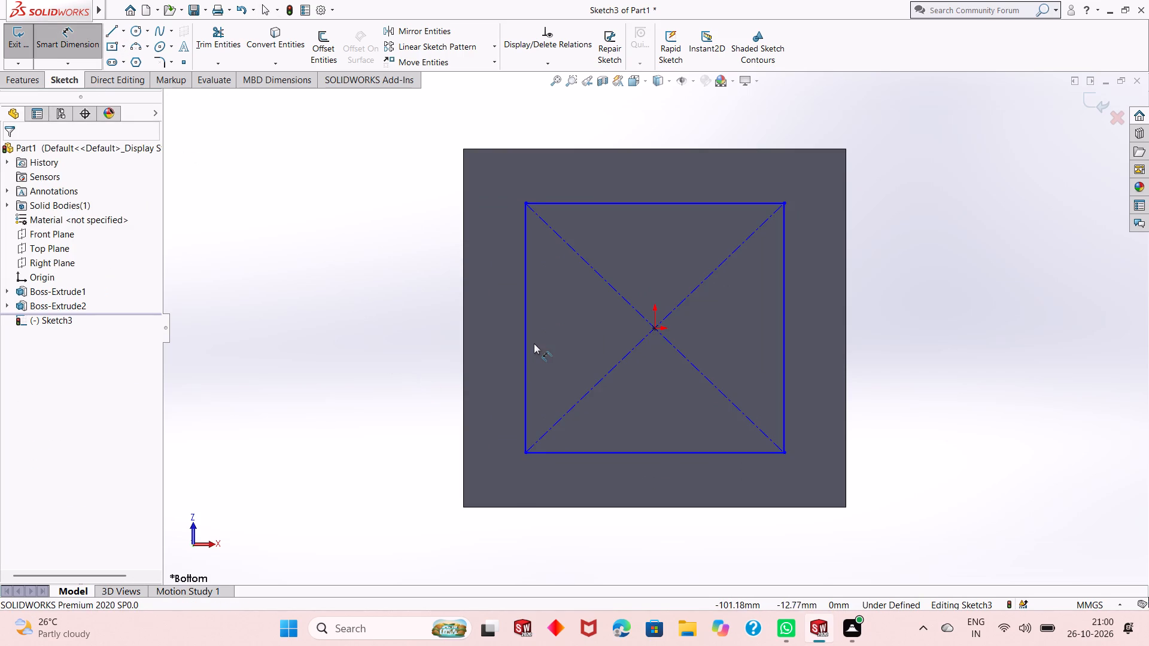
left_click(527, 345)
left_click(463, 379)
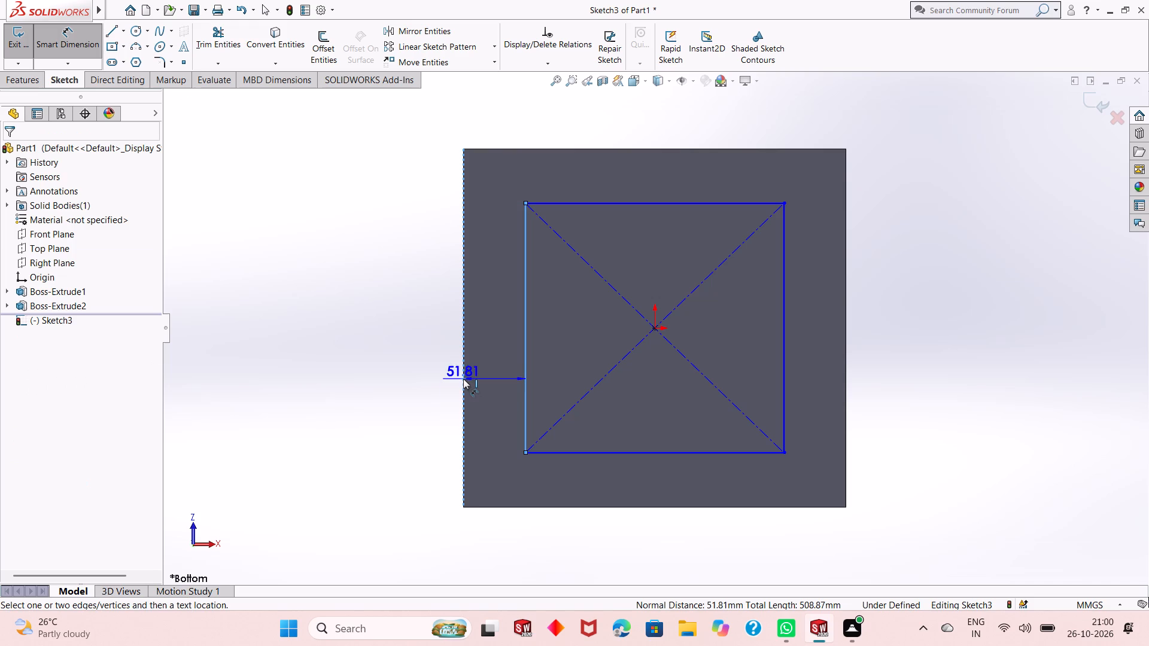
left_click(478, 525)
type("30")
key("Return")
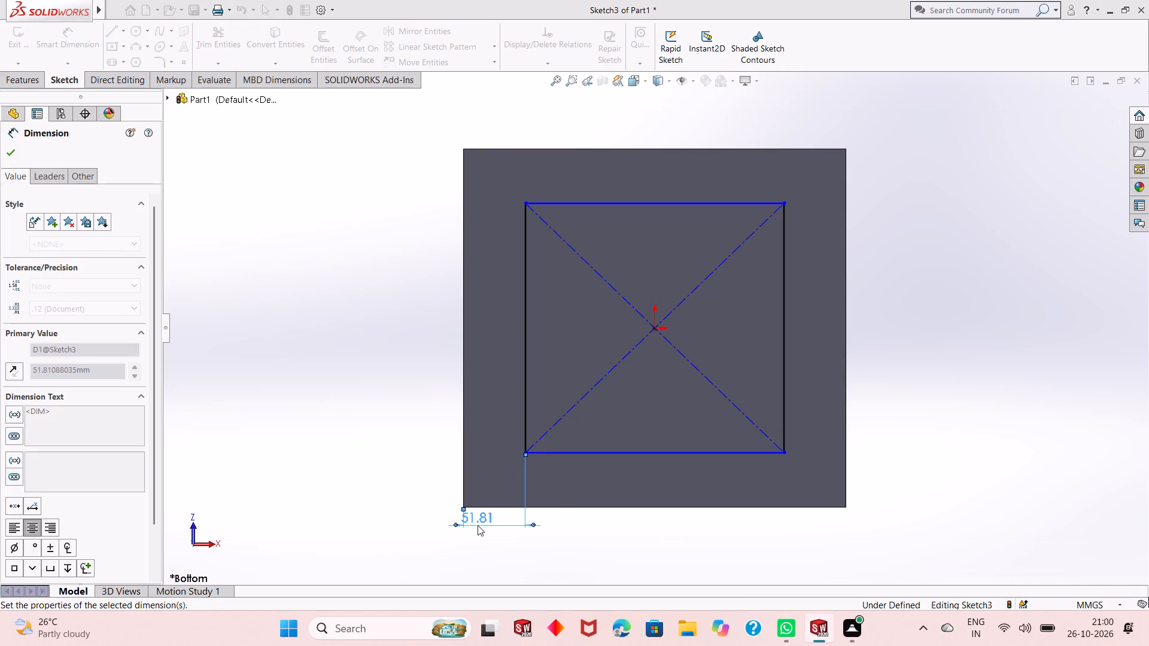
left_click(661, 455)
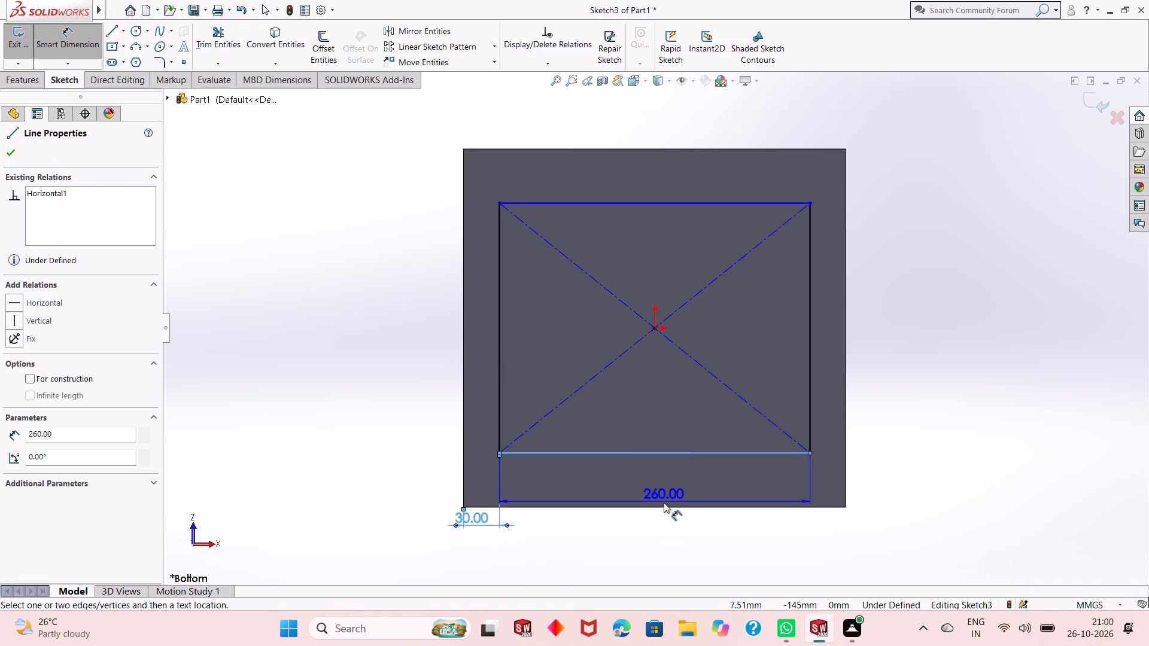
left_click(664, 508)
left_click(890, 479)
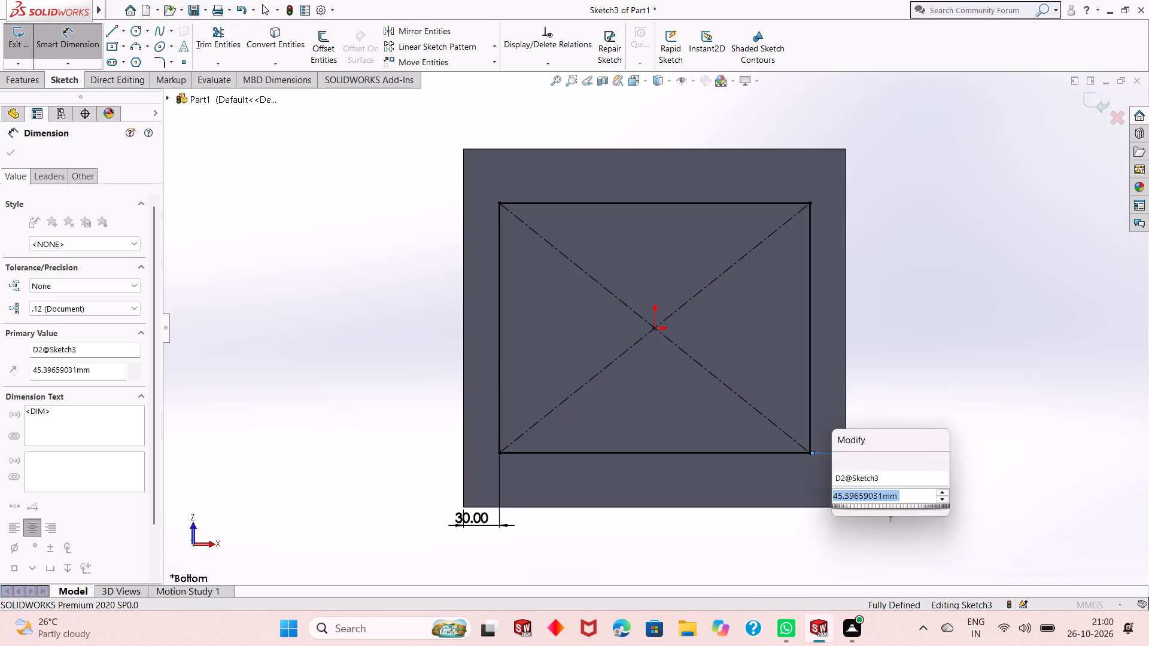
type("30")
key("Return")
right_click(879, 321)
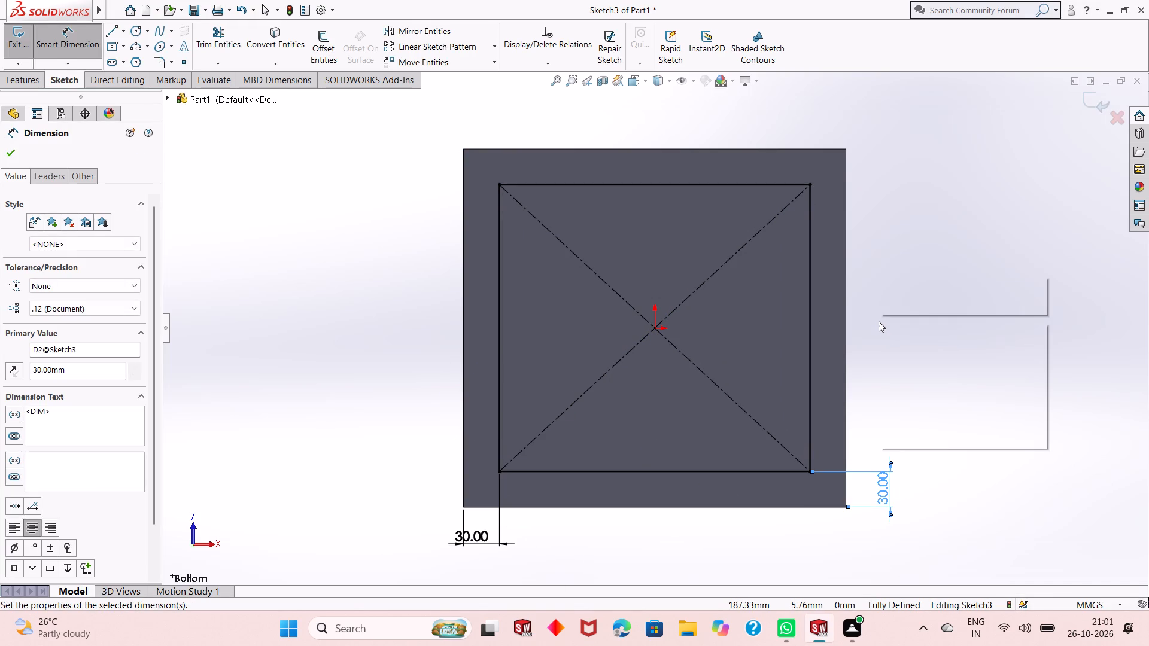
left_click(899, 354)
Cut-extrude the underside rectangle sketch 2 mm deep through the plate, keeping all bodies.
middle_click_drag(825, 270, 813, 316)
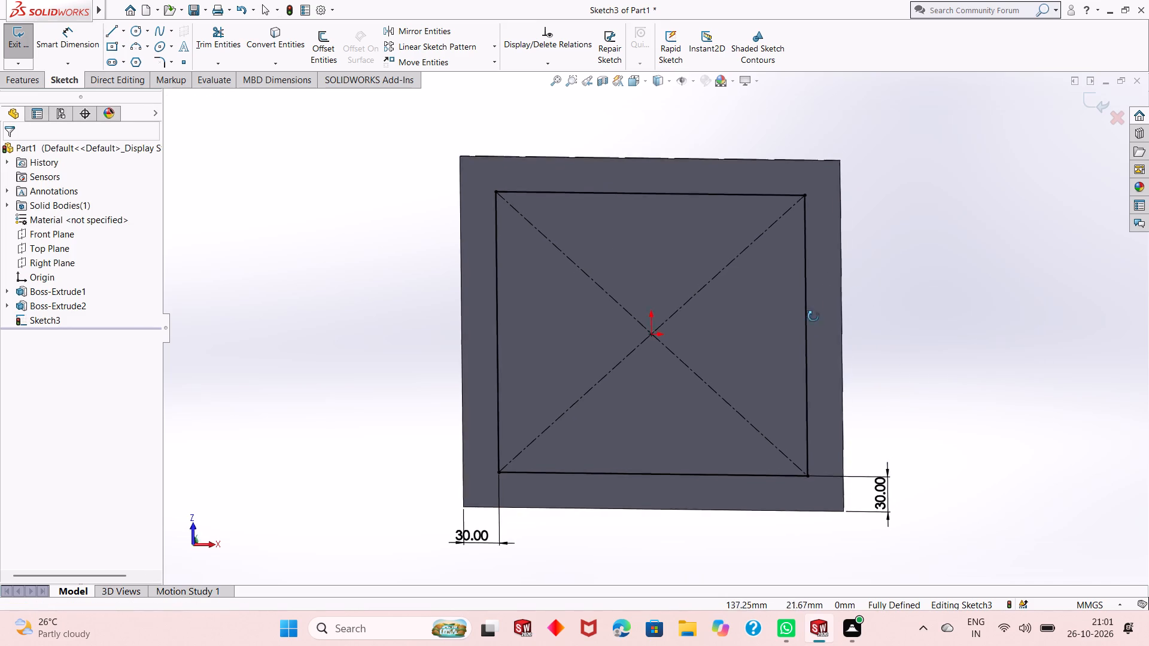
middle_click_drag(813, 316, 789, 505)
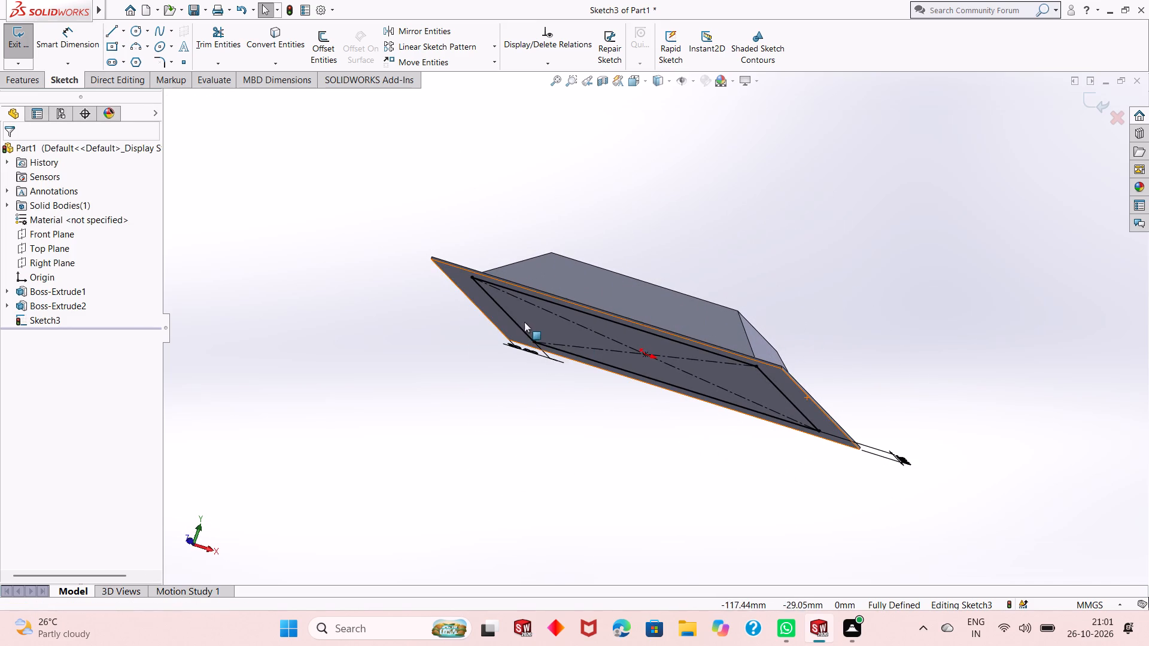
middle_click_drag(525, 322, 531, 364)
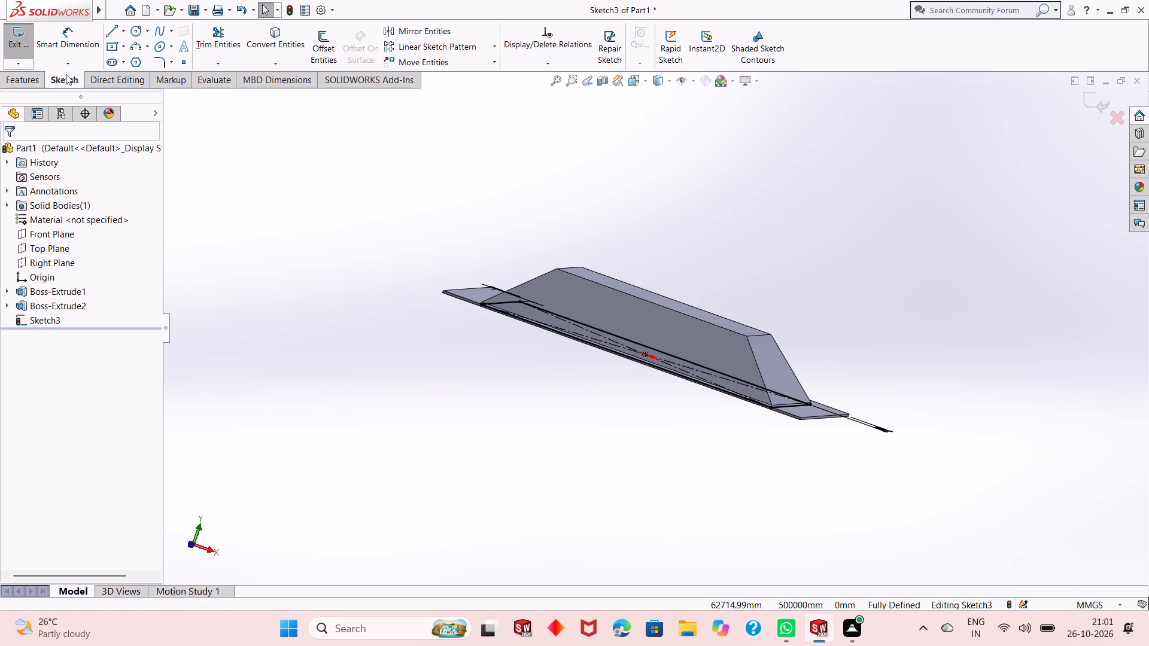
left_click(42, 77)
left_click(197, 41)
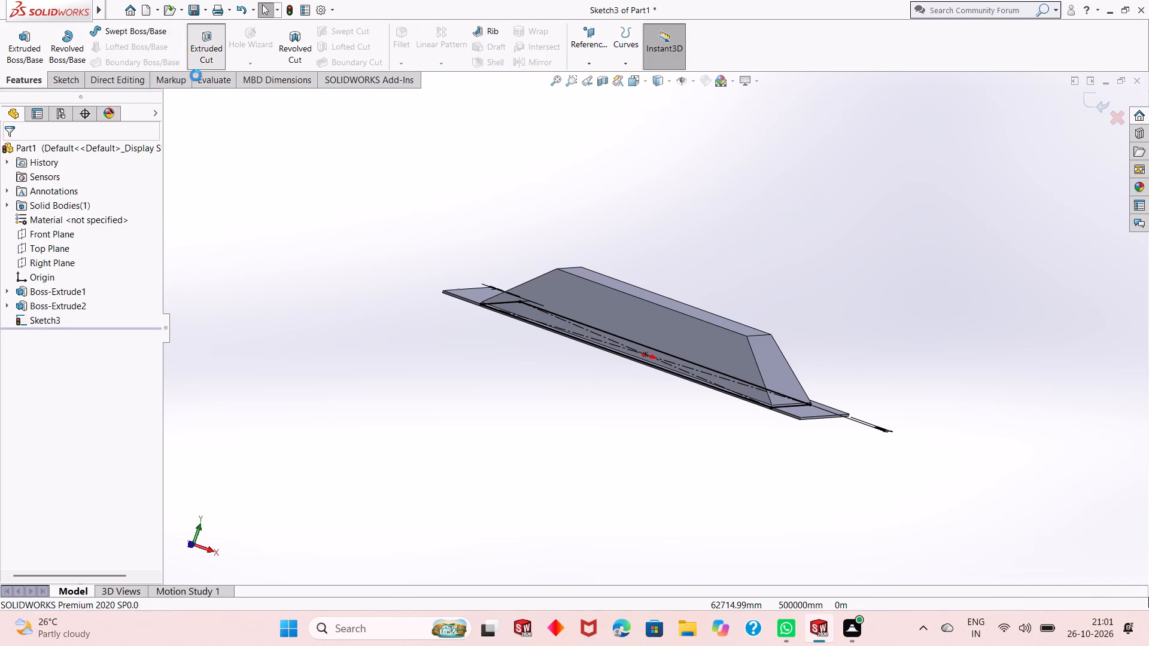
key("2")
key("Return")
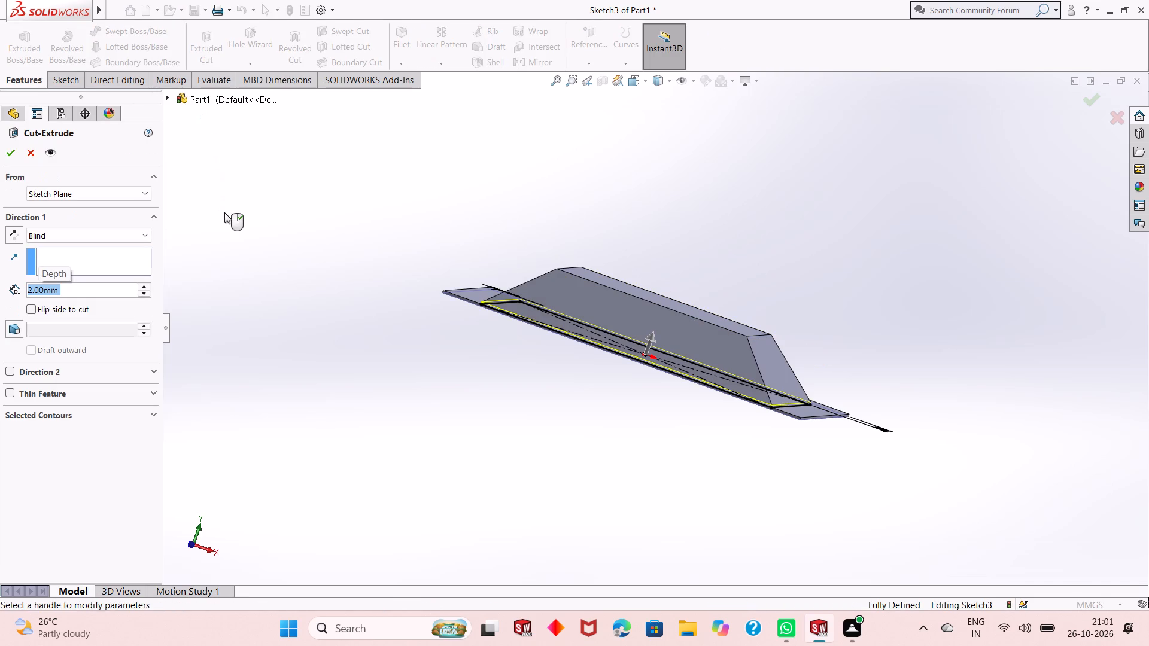
left_click(14, 154)
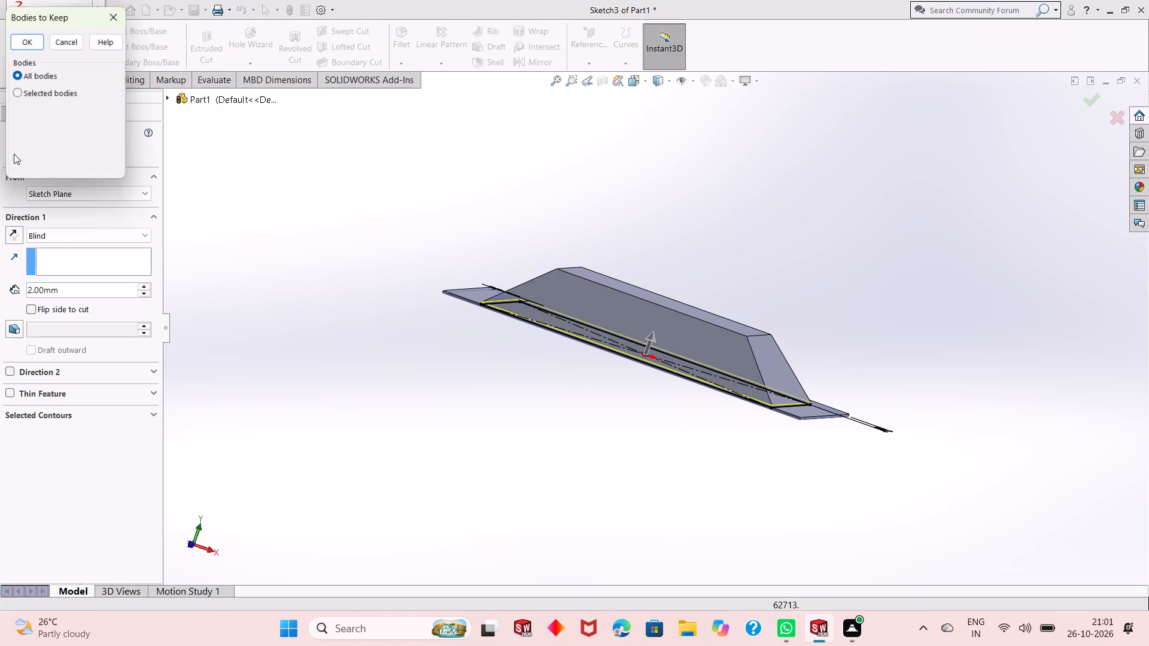
middle_click_drag(466, 347, 484, 290)
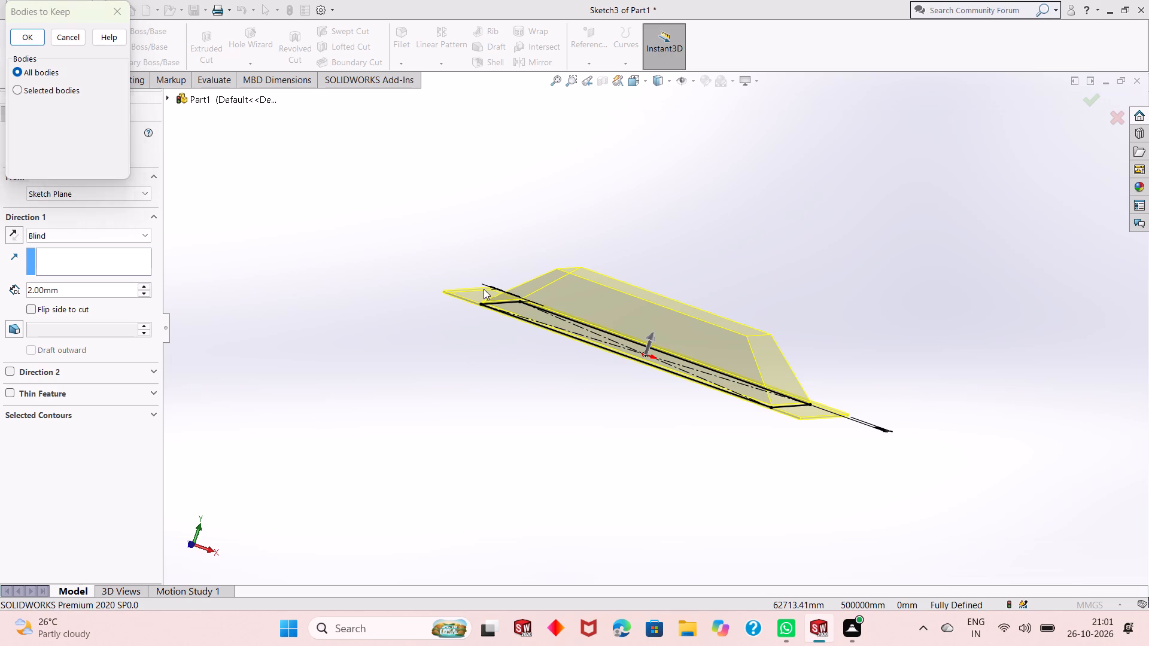
scroll(513, 347, "up", 1)
middle_click_drag(513, 349, 525, 312)
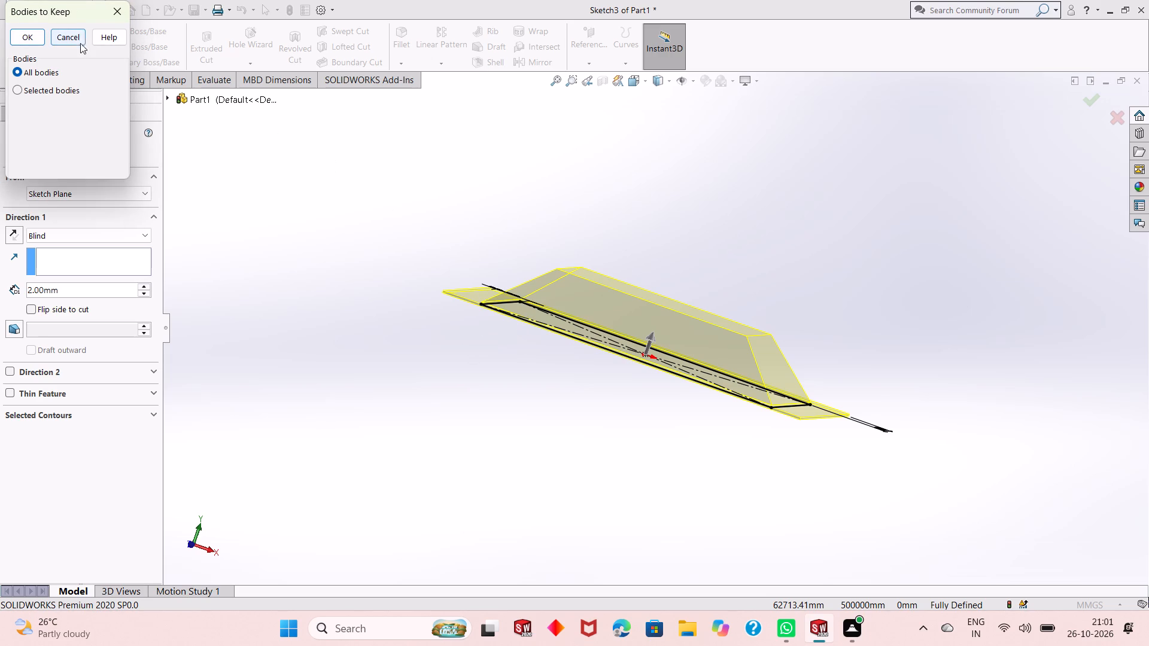
left_click(29, 87)
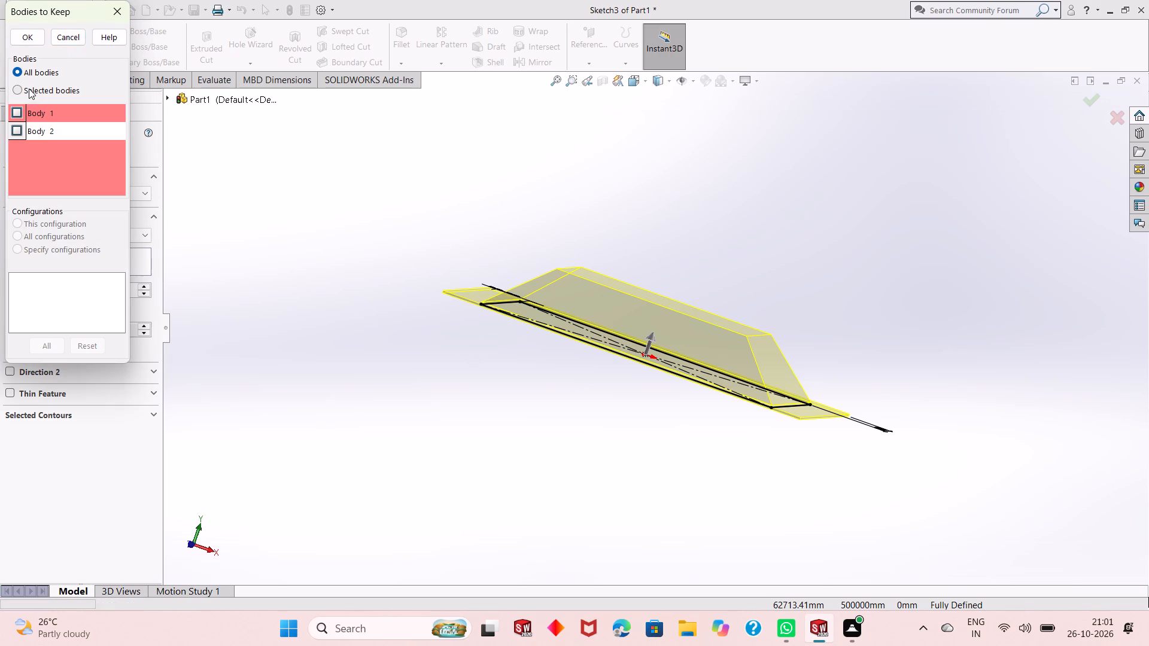
left_click(39, 38)
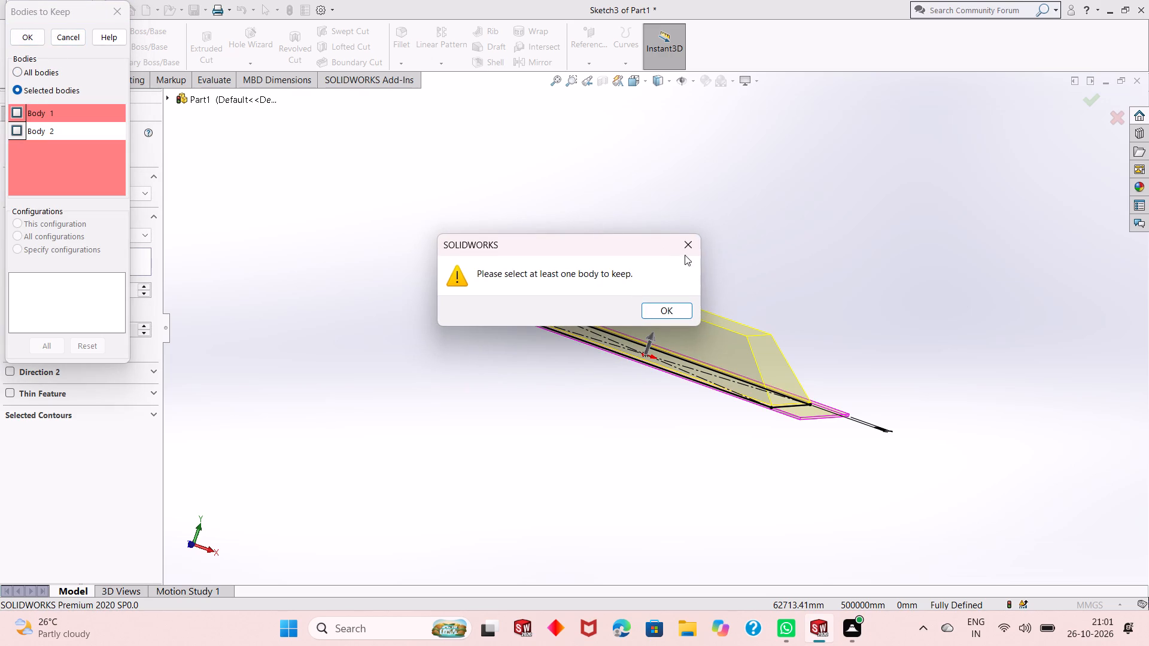
left_click(691, 251)
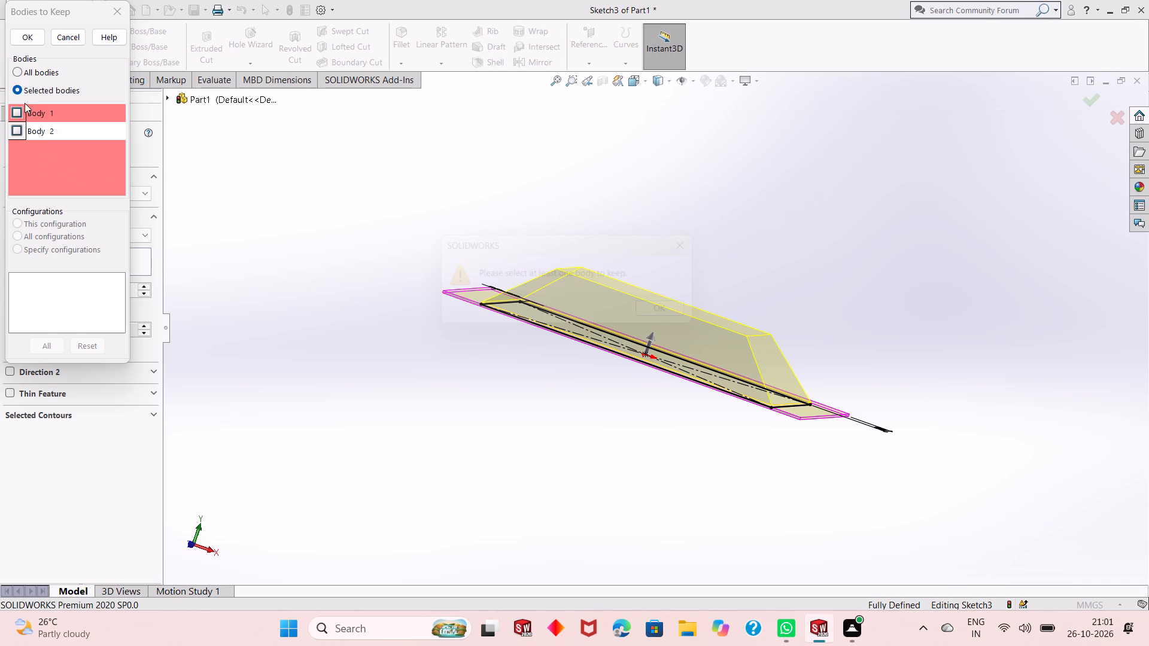
left_click(20, 72)
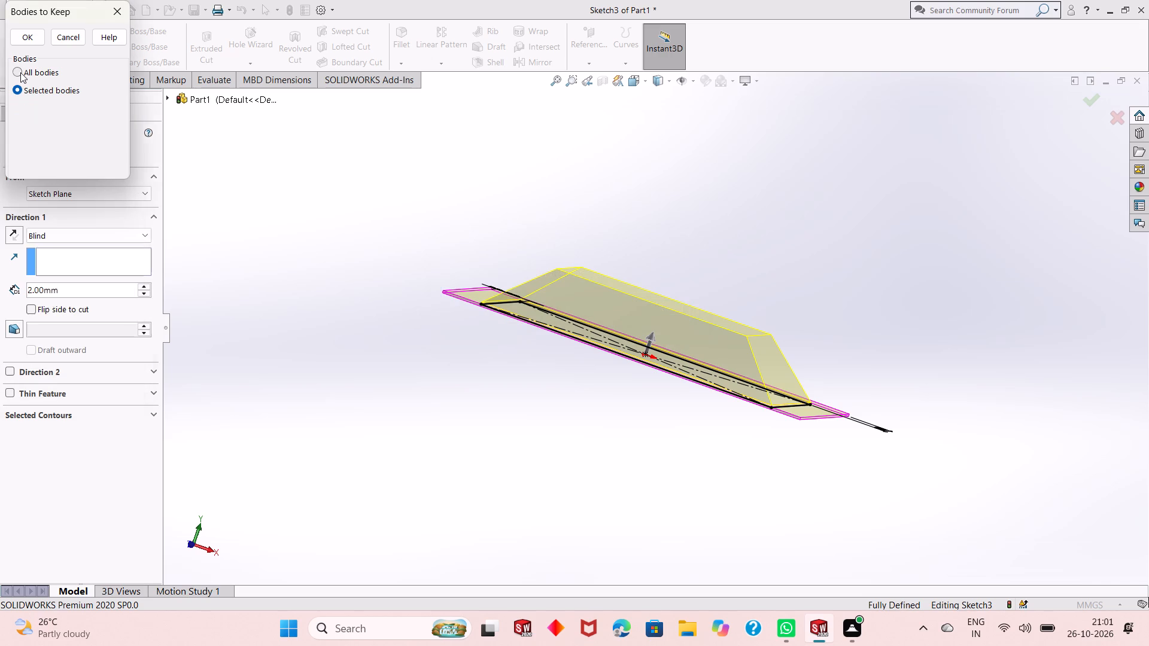
left_click(34, 38)
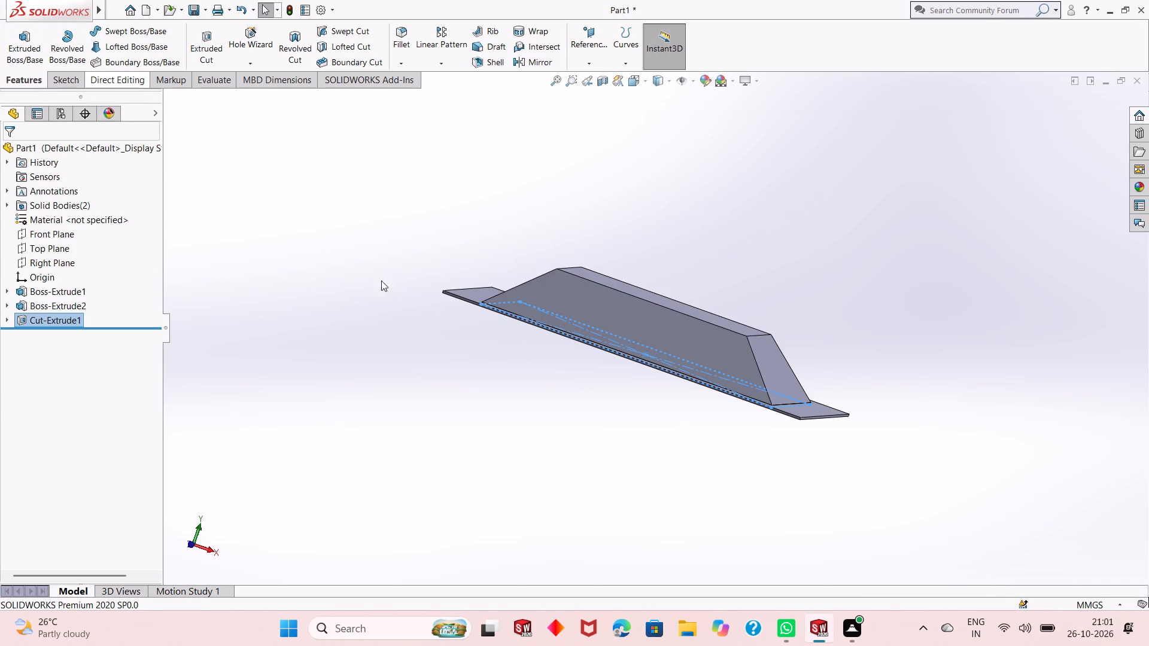
Shell the tapered boss to a 1 mm wall thickness, removing its base face inside the plate's rectangular opening.
middle_click_drag(535, 385, 570, 290)
left_click(452, 285)
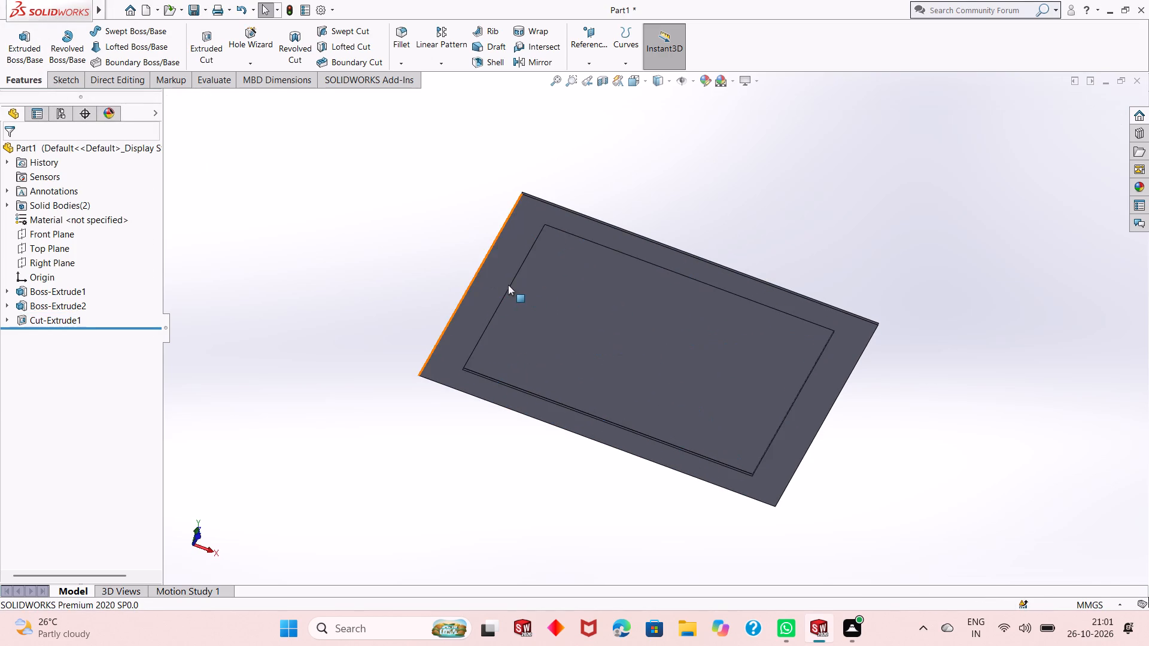
middle_click_drag(508, 286, 472, 297)
scroll(583, 290, "down", 3)
scroll(580, 295, "up", 2)
middle_click_drag(580, 301, 596, 354)
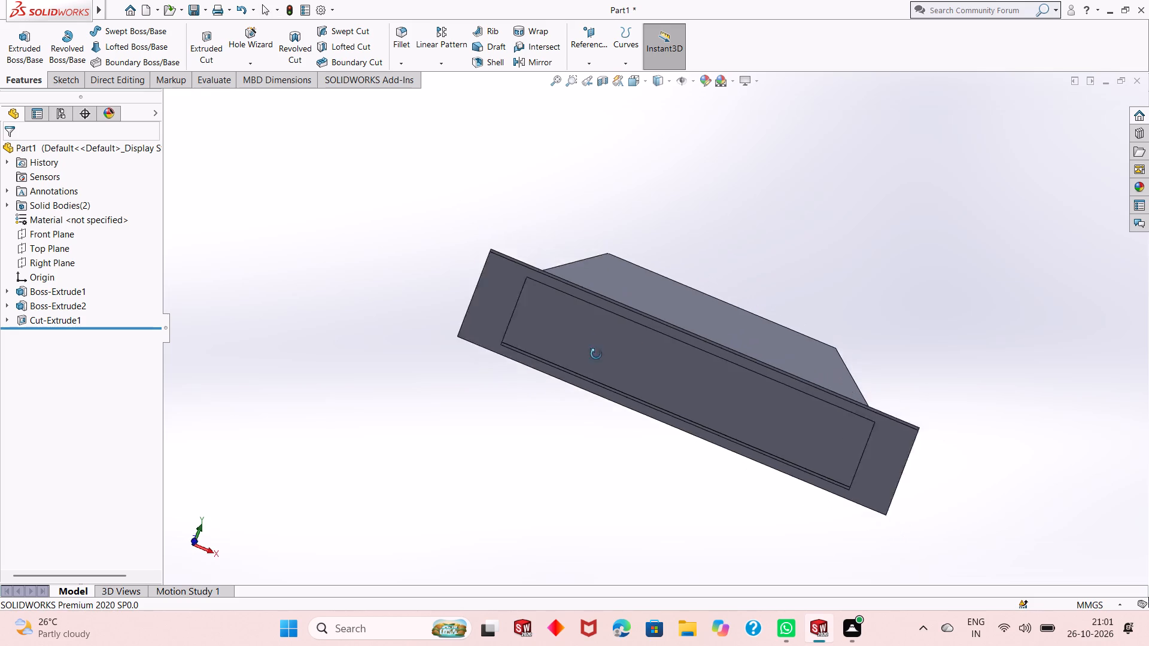
middle_click_drag(596, 354, 585, 346)
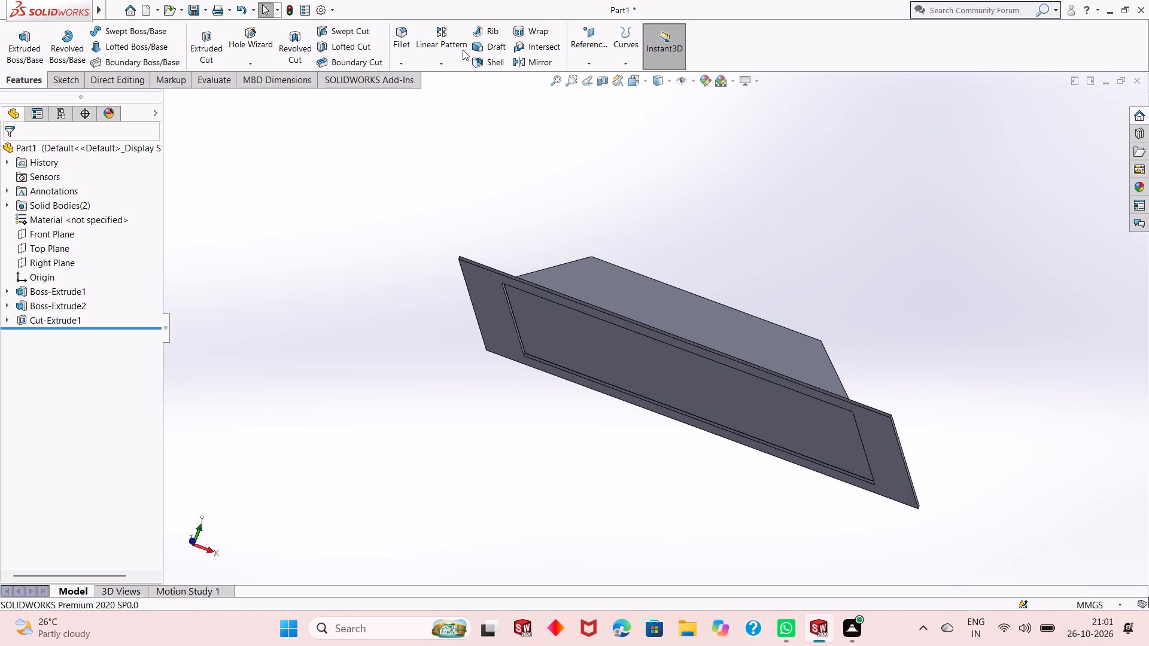
left_click(479, 62)
left_click(598, 338)
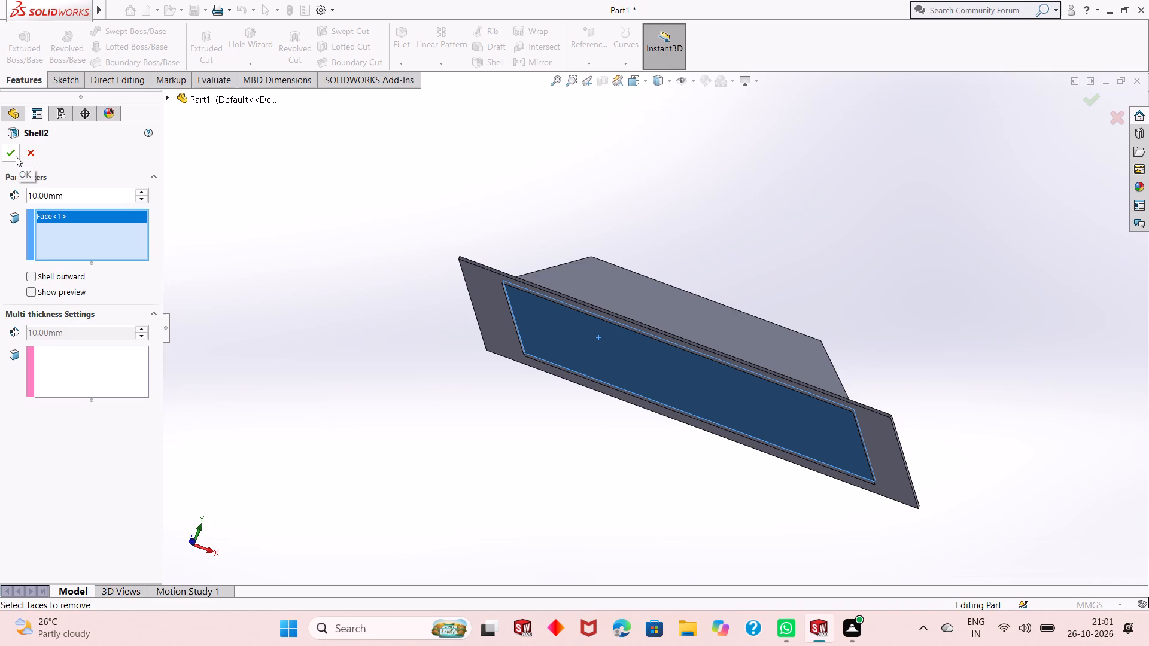
double_click(75, 198)
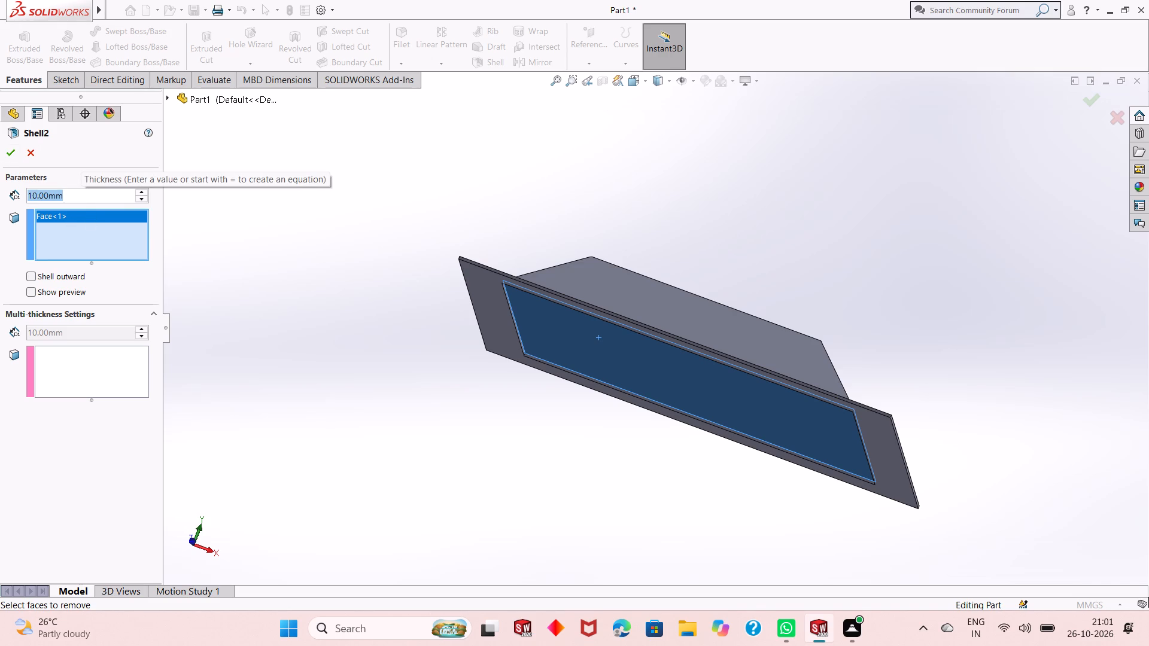
key("1")
key("Return")
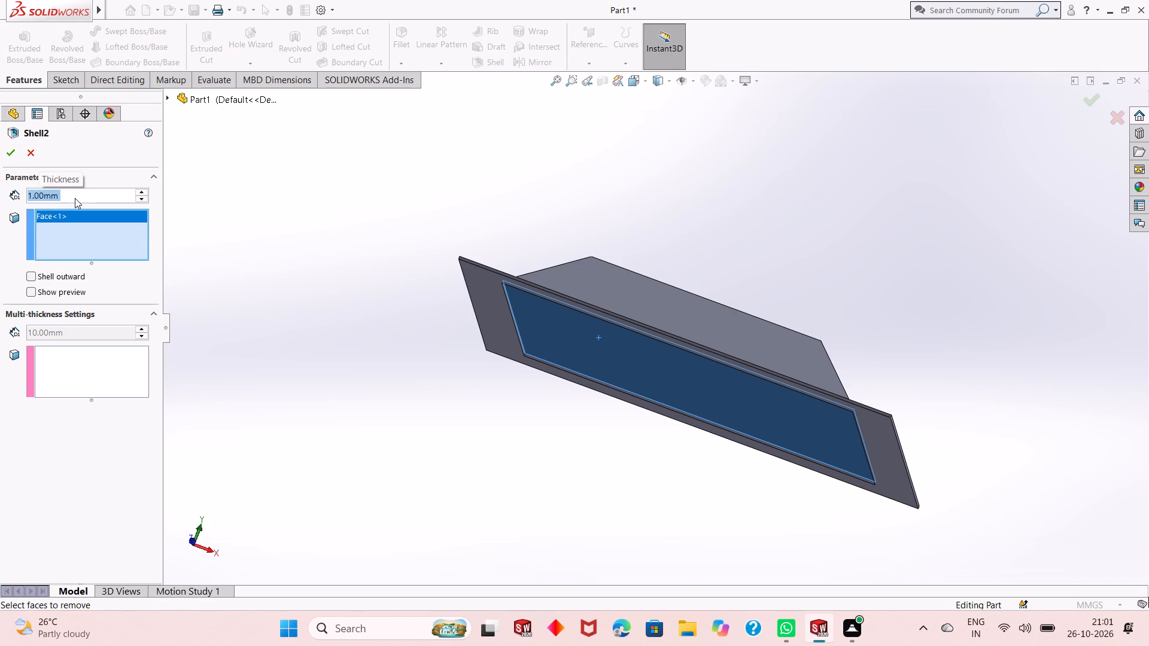
left_click(11, 157)
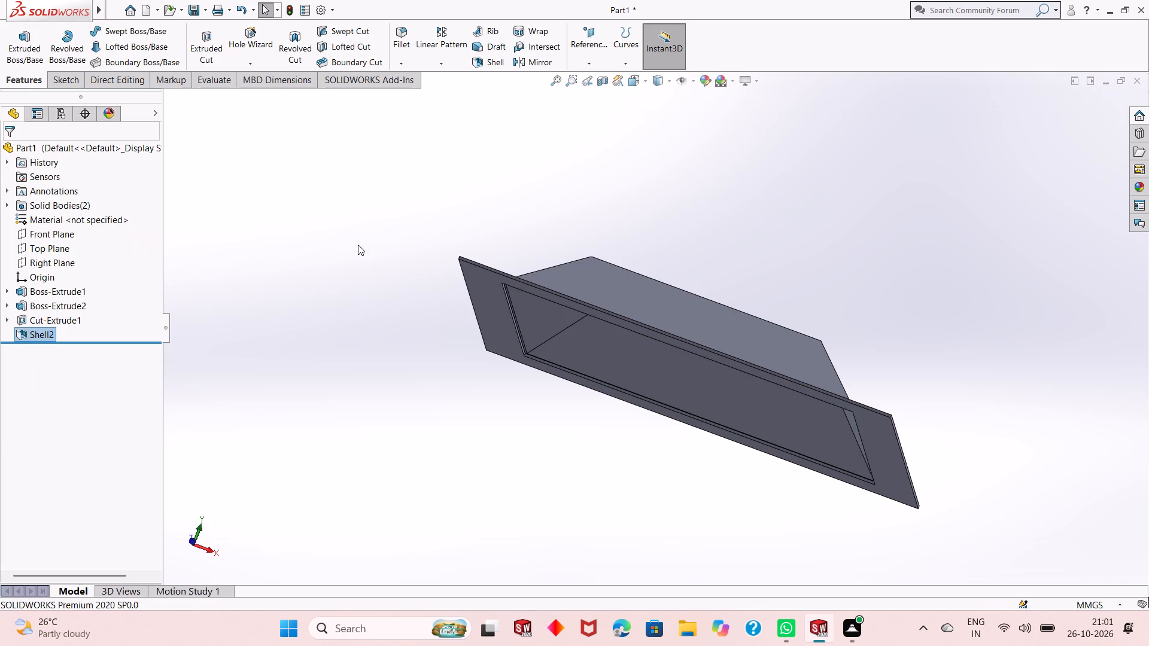
Examine the hollowed boss and the edge of the plate's opening from the underside and the side.
middle_click_drag(510, 413, 526, 342)
middle_click_drag(531, 327, 507, 417)
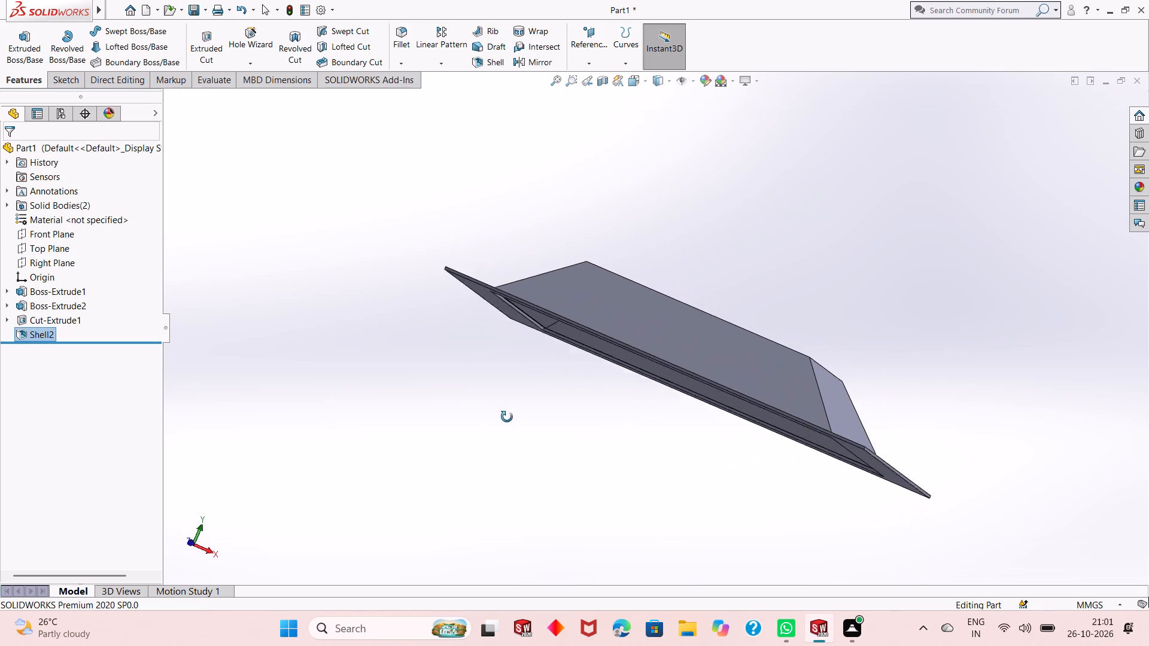
middle_click_drag(507, 417, 507, 421)
scroll(586, 444, "down", 3)
scroll(586, 444, "up", 3)
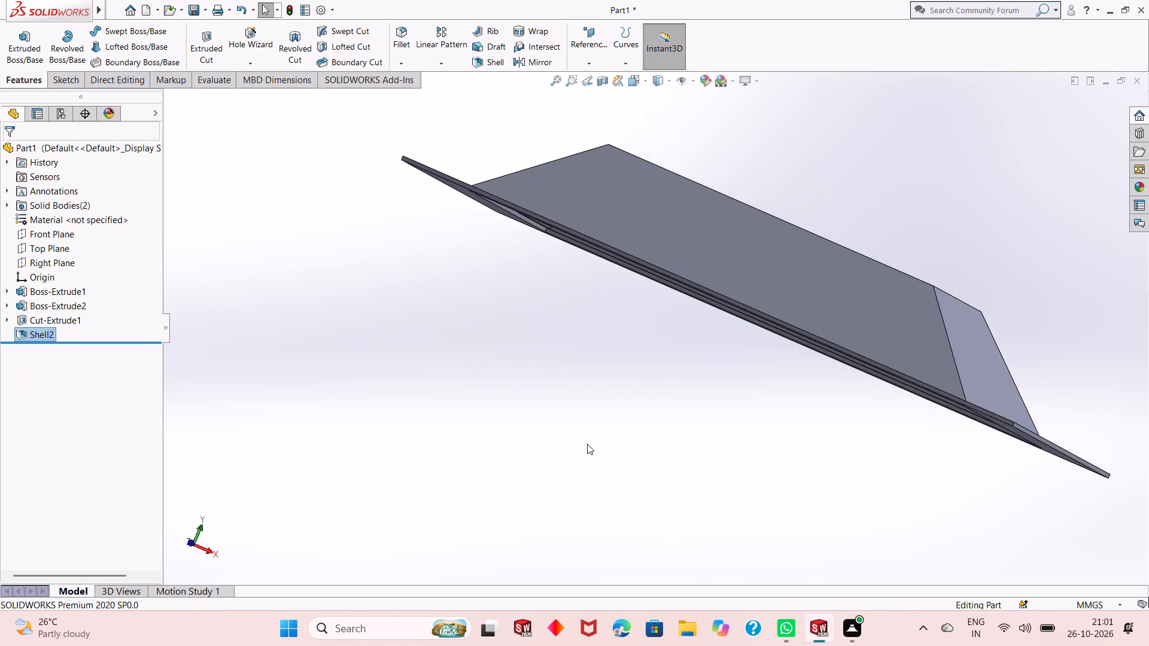
scroll(621, 207, "down", 4)
middle_click_drag(557, 485, 562, 441)
scroll(525, 471, "up", 1)
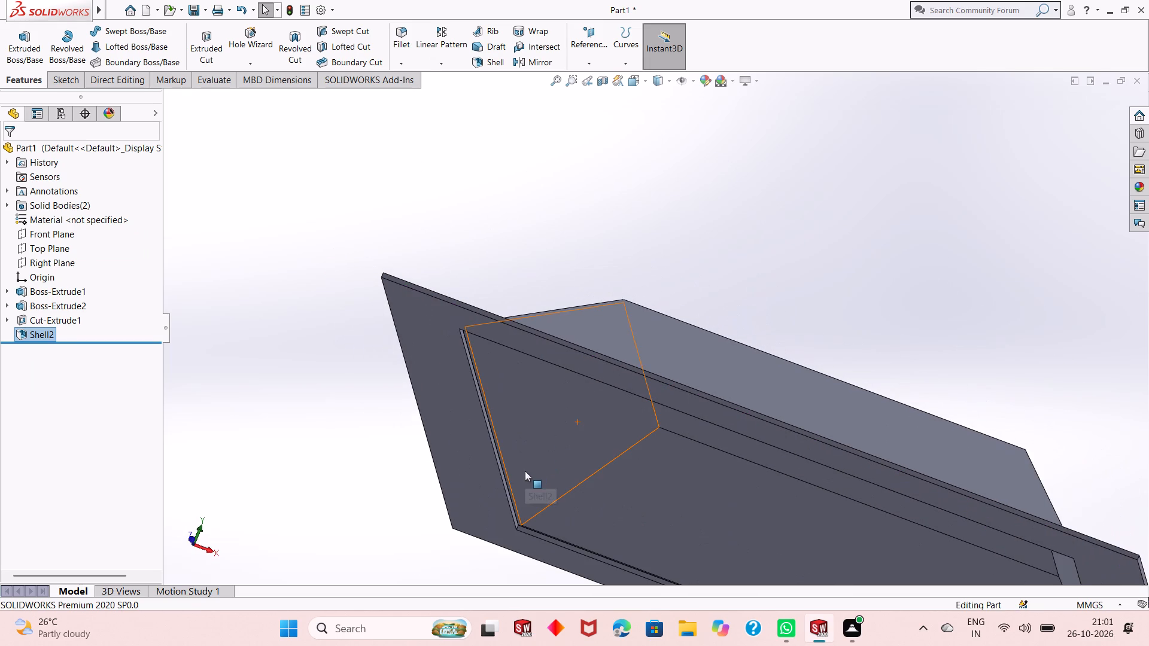
scroll(537, 249, "down", 1)
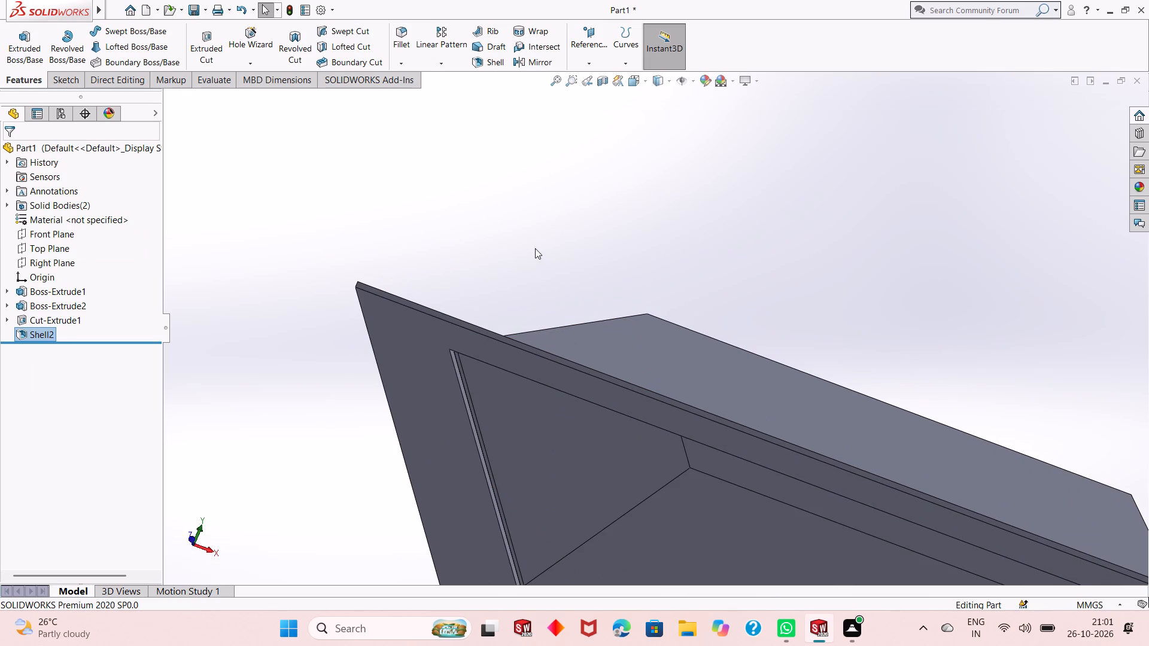
left_click(224, 301)
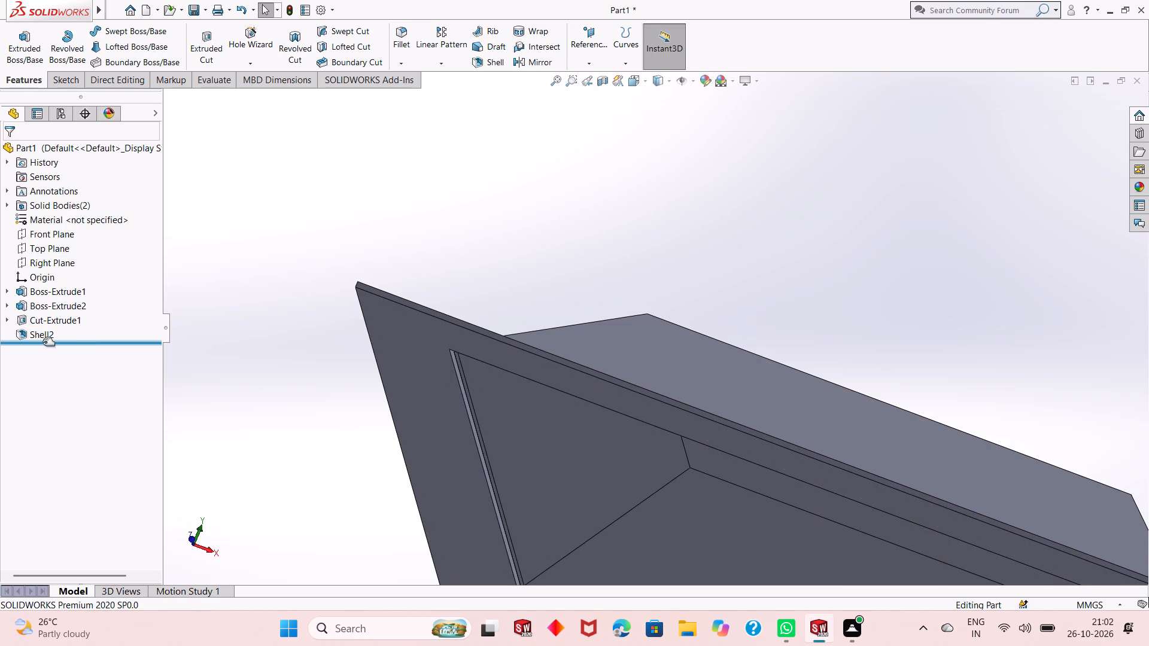
Edit the boss's shell feature and set its wall thickness to 0.0001 mm.
left_click(38, 337)
left_click(54, 301)
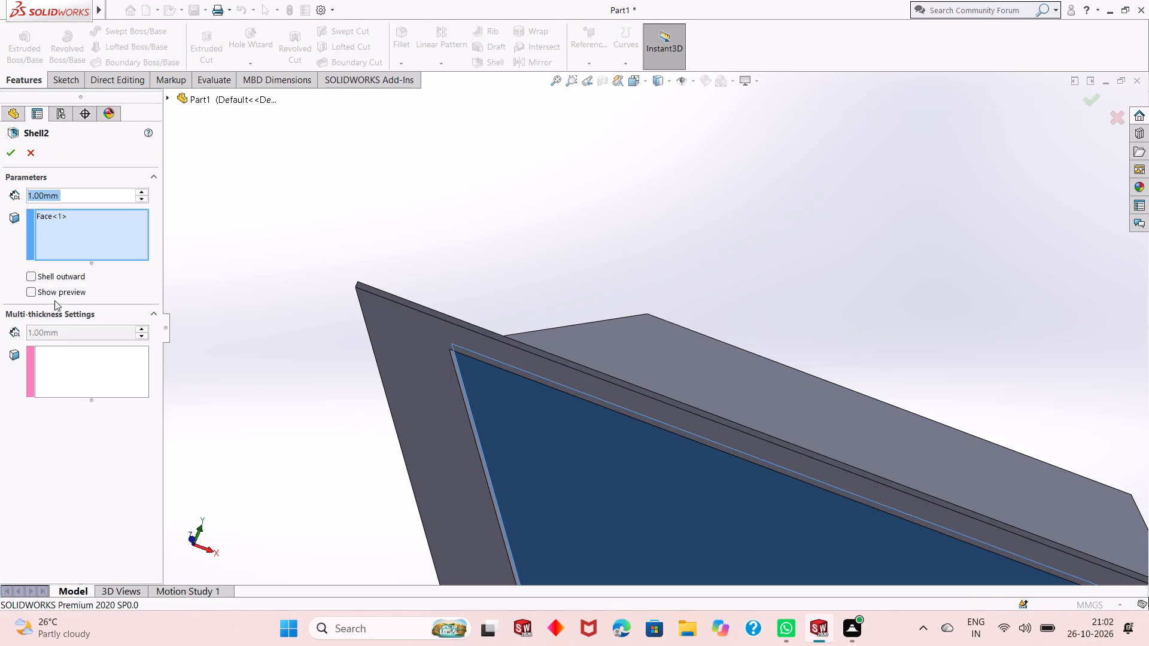
key("0")
key("Return")
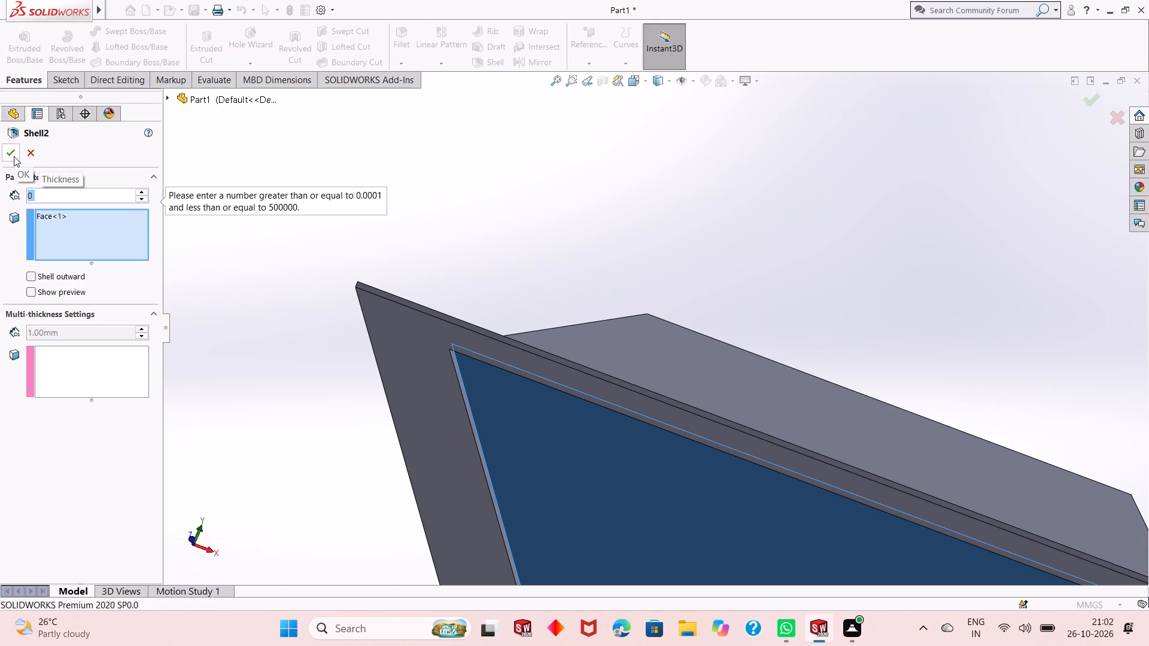
type("0.")
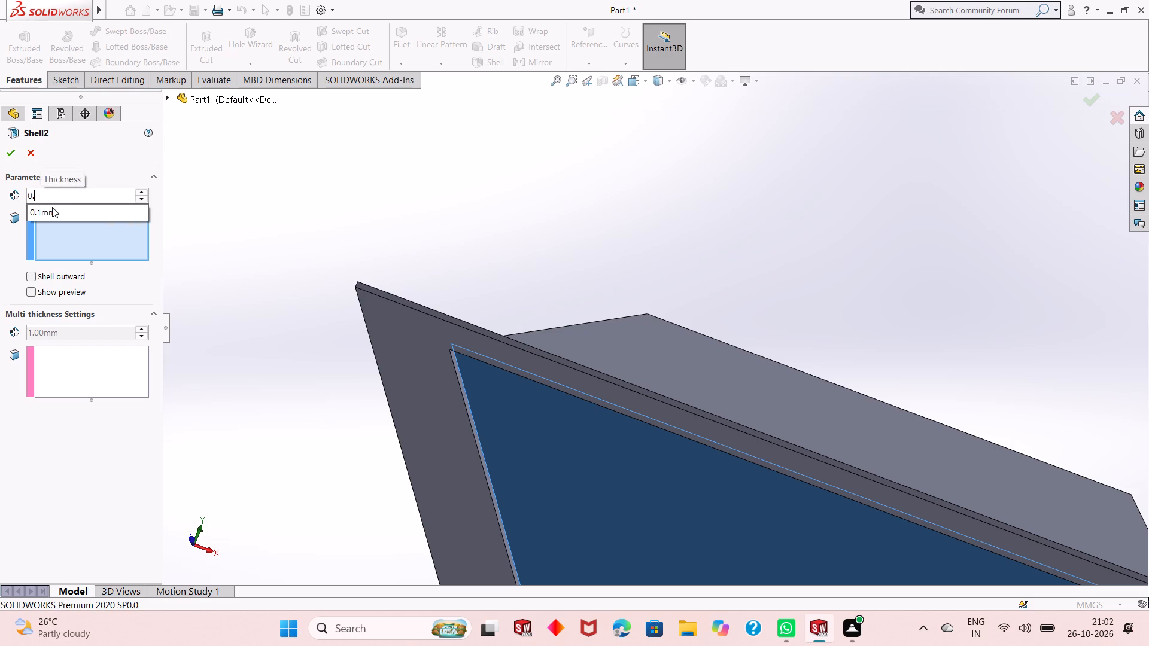
key("BackSpace")
key("0")
key("BackSpace")
type(".0001")
key("Return")
left_click(10, 156)
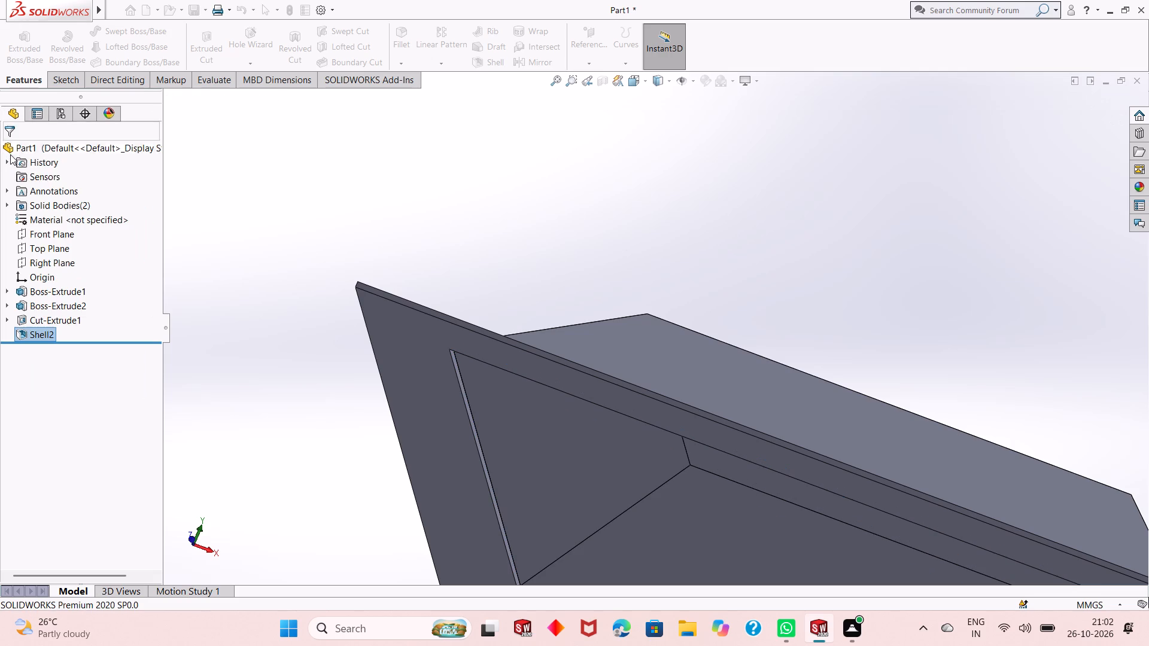
Inspect the thin-walled boss and its cavity from above, from the side and from the underside.
middle_click_drag(592, 324, 624, 257)
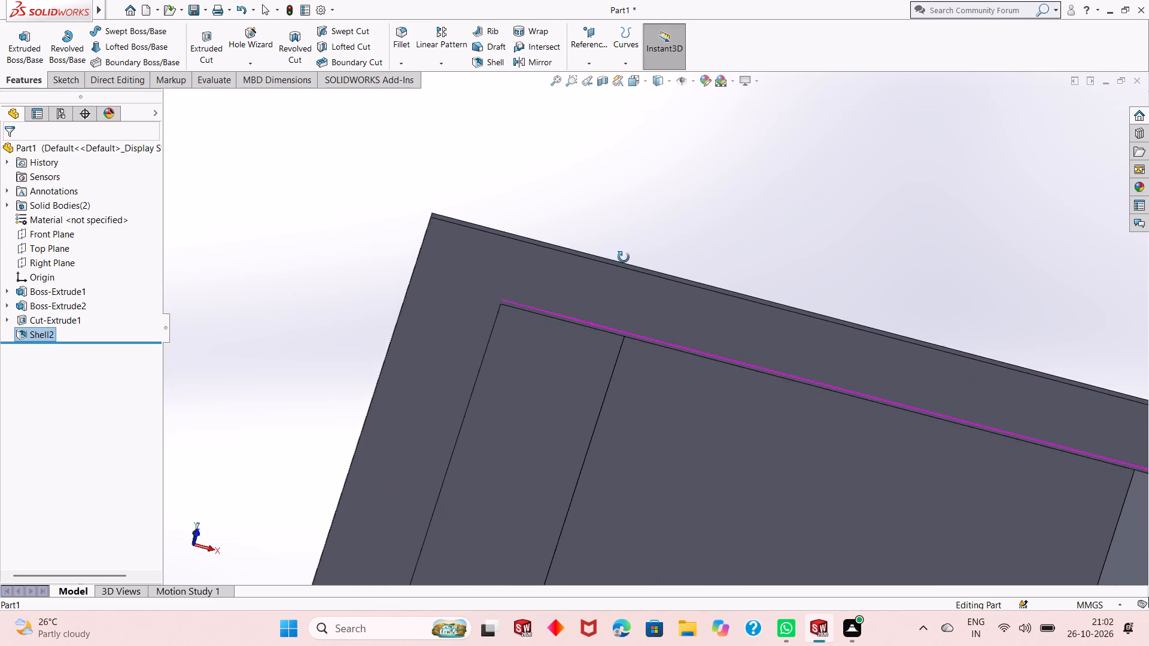
middle_click_drag(624, 257, 612, 433)
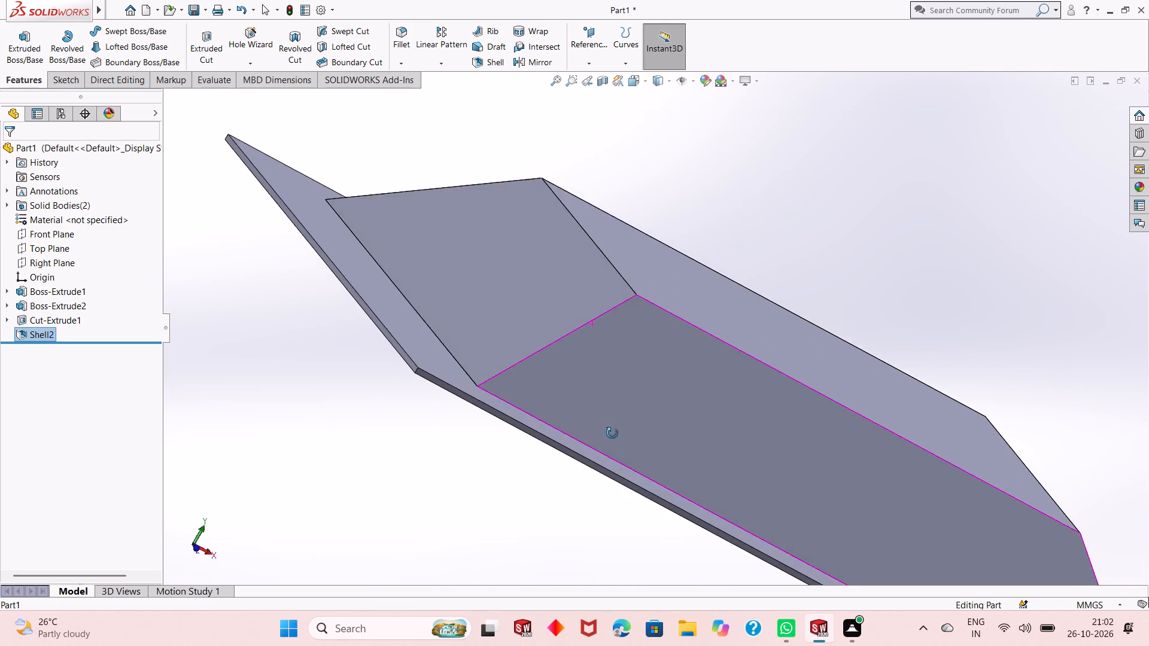
middle_click_drag(612, 433, 593, 397)
scroll(590, 397, "up", 5)
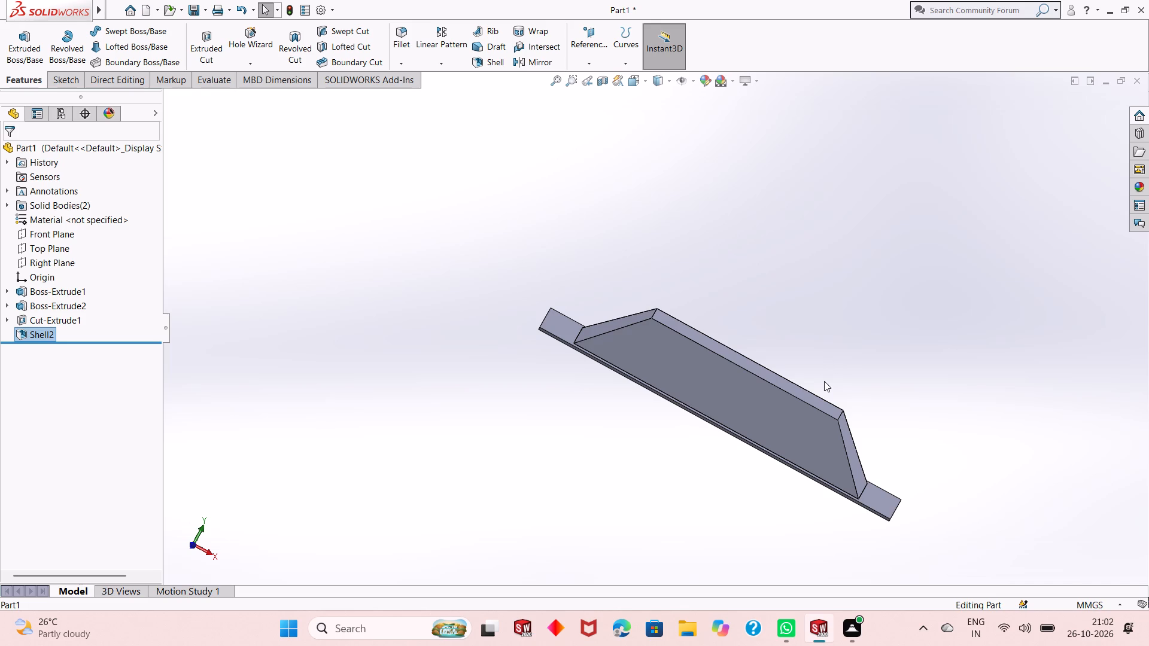
scroll(808, 380, "down", 2)
scroll(705, 425, "up", 1)
scroll(913, 426, "down", 2)
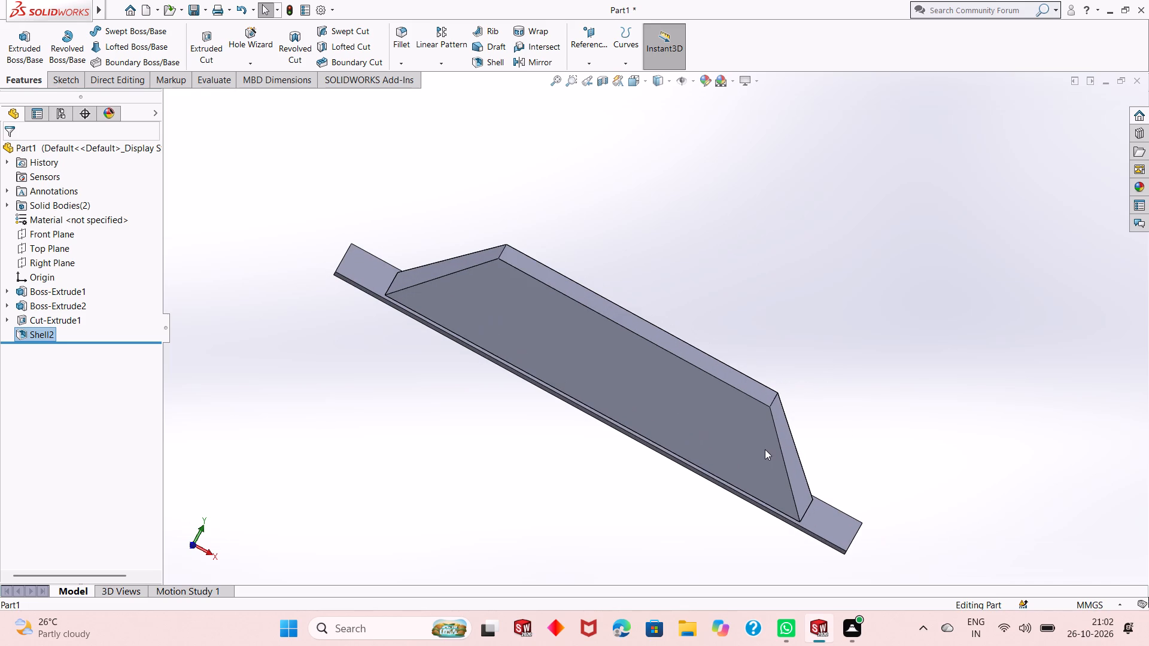
scroll(767, 449, "up", 3)
middle_click_drag(615, 446, 640, 364)
middle_click_drag(643, 355, 651, 341)
middle_click_drag(655, 333, 702, 332)
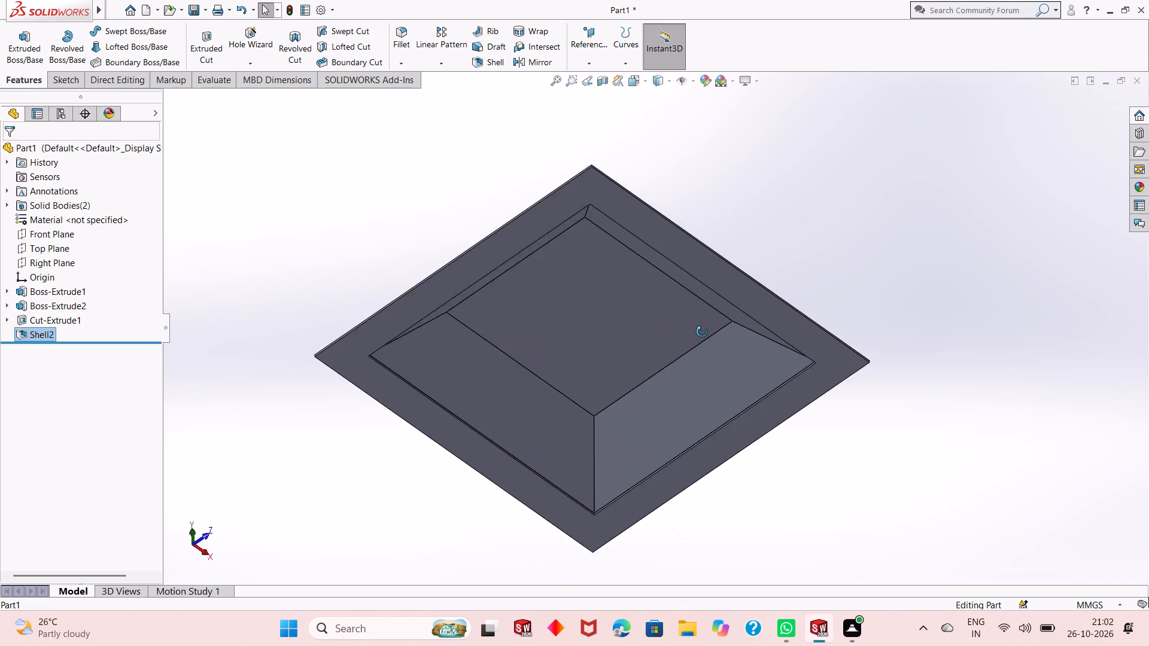
Examine the shelled boss, its cavity and the edge of the plate's opening from the underside, the side and above.
middle_click_drag(702, 332, 703, 351)
middle_click(703, 351)
middle_click_drag(694, 358, 687, 408)
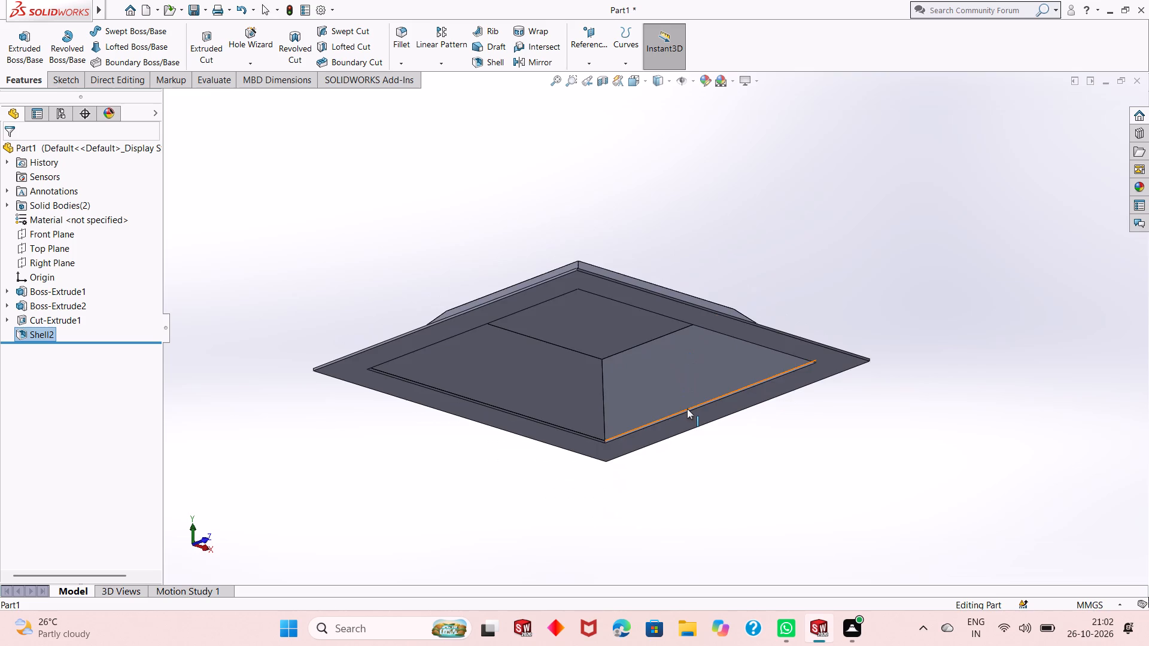
scroll(637, 413, "down", 7)
middle_click_drag(552, 413, 559, 424)
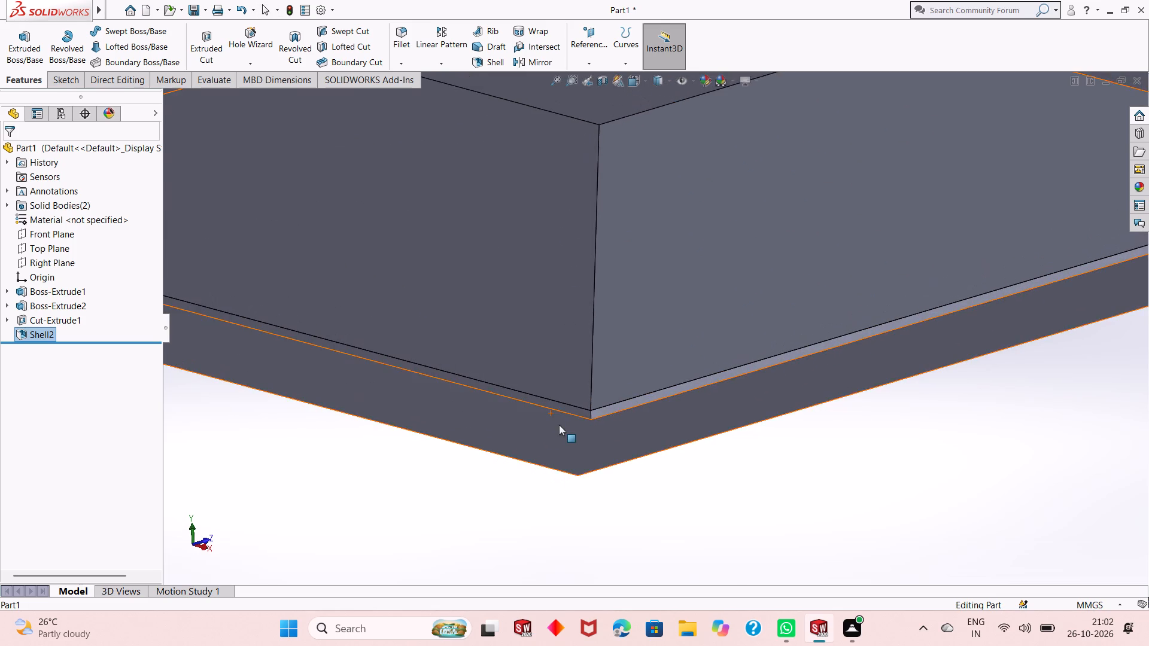
scroll(557, 422, "up", 2)
scroll(554, 365, "down", 3)
middle_click_drag(567, 399, 588, 364)
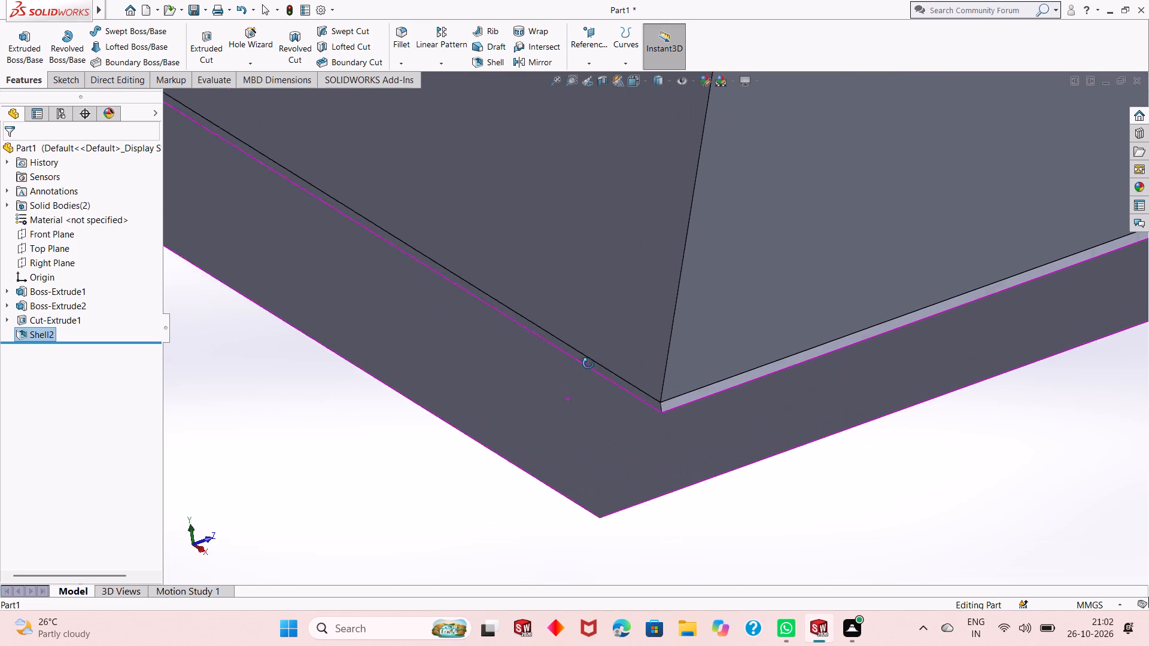
middle_click_drag(588, 364, 583, 435)
scroll(583, 435, "up", 3)
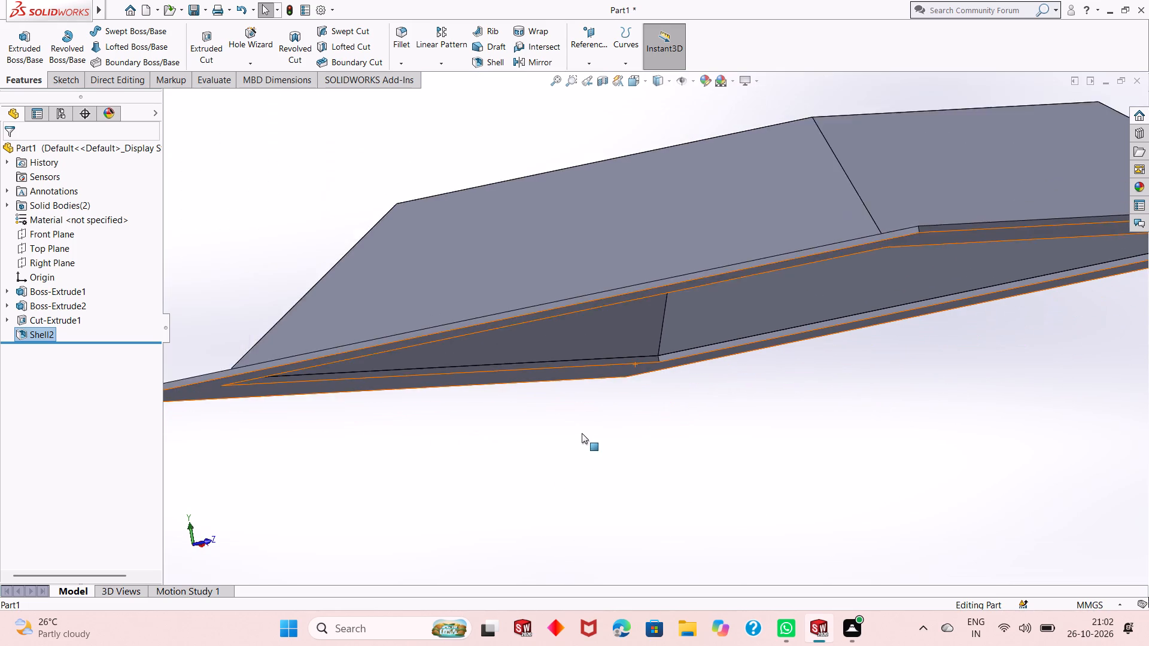
scroll(582, 433, "up", 2)
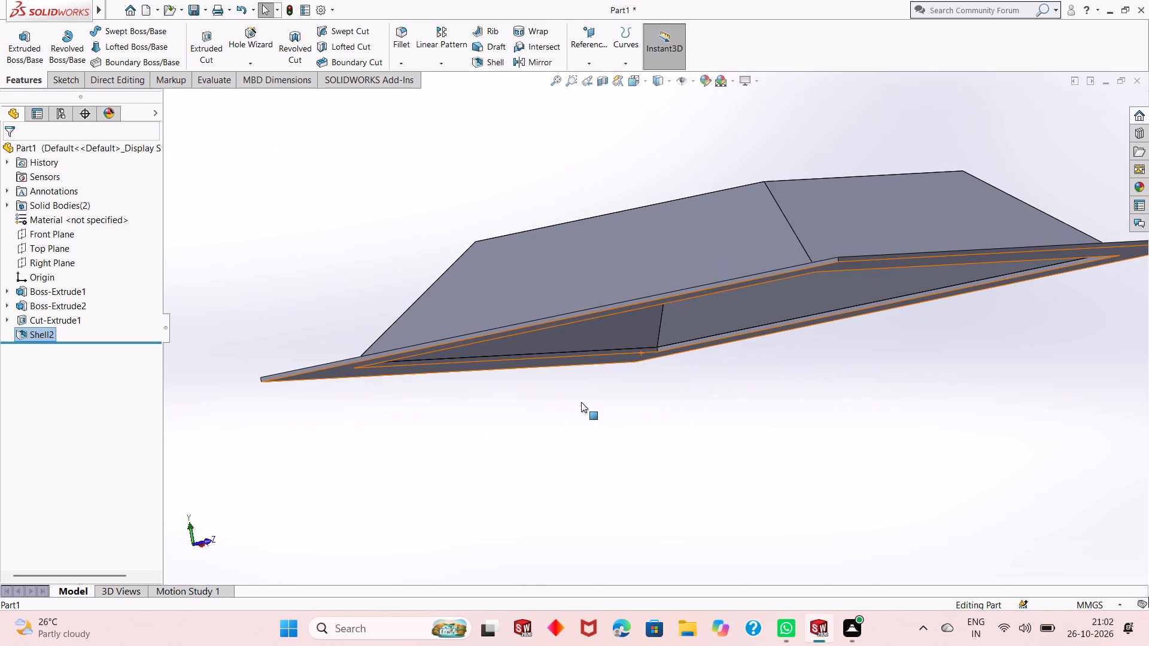
scroll(581, 402, "up", 1)
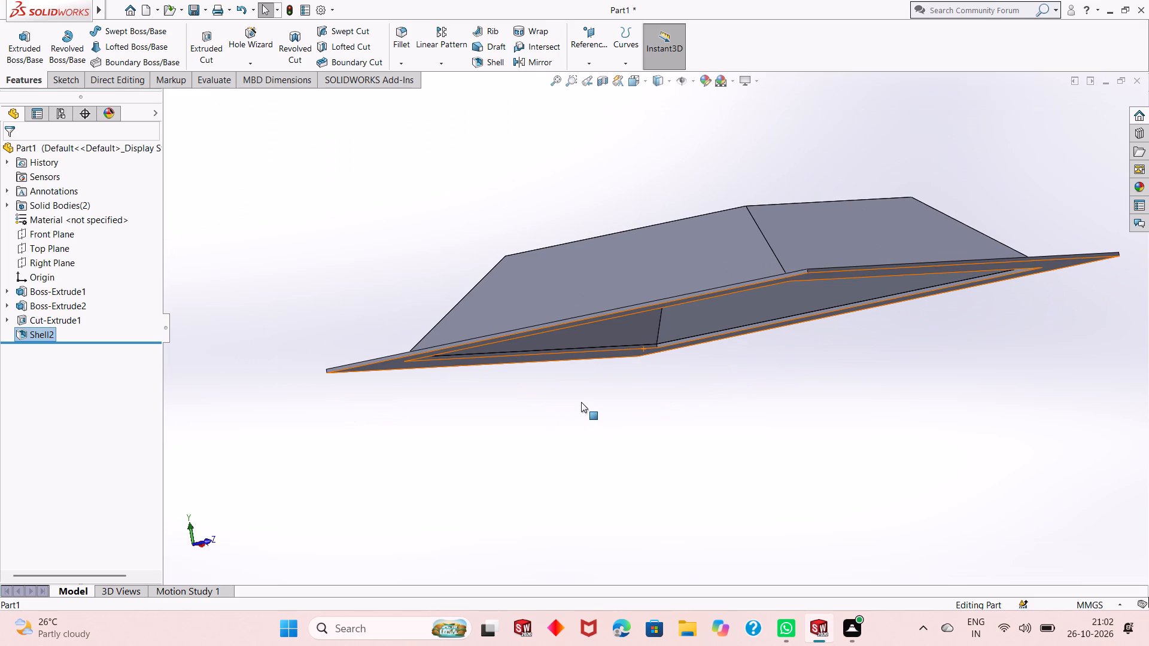
middle_click_drag(581, 402, 588, 415)
middle_click_drag(590, 425, 590, 276)
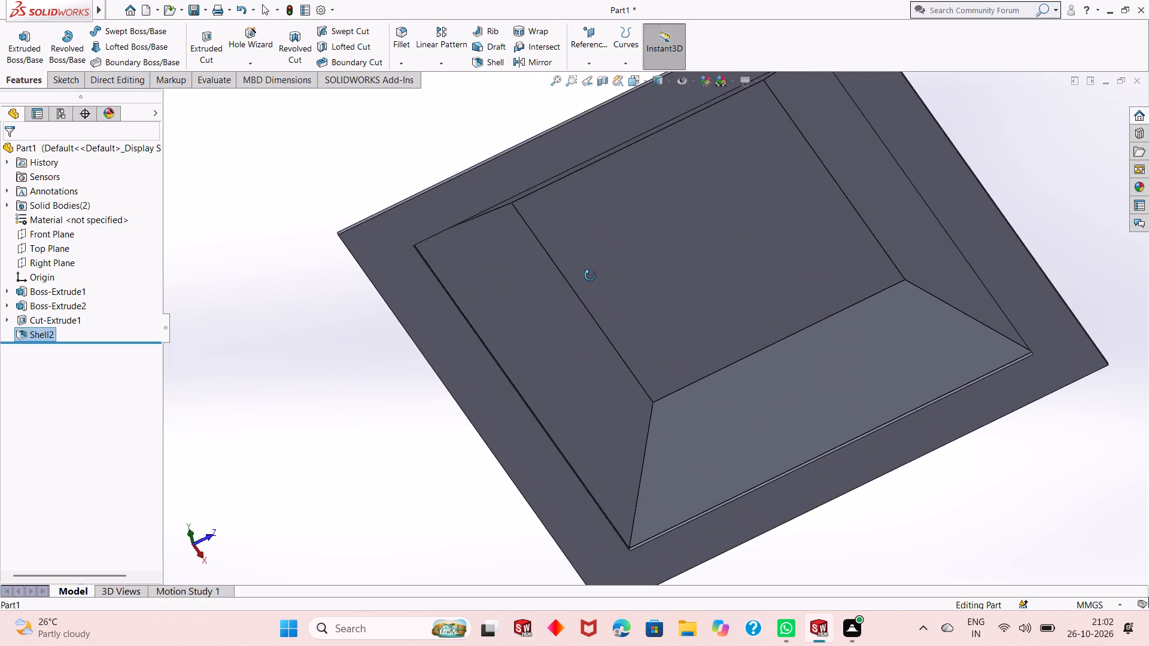
middle_click_drag(590, 276, 600, 492)
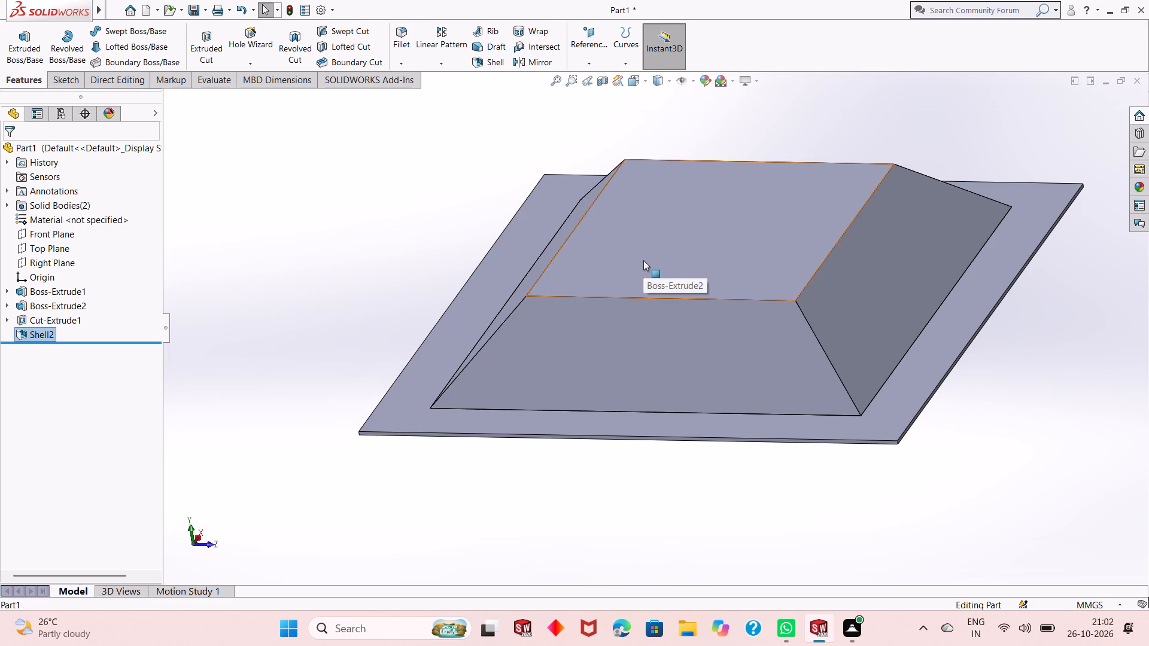
middle_click_drag(646, 382, 660, 346)
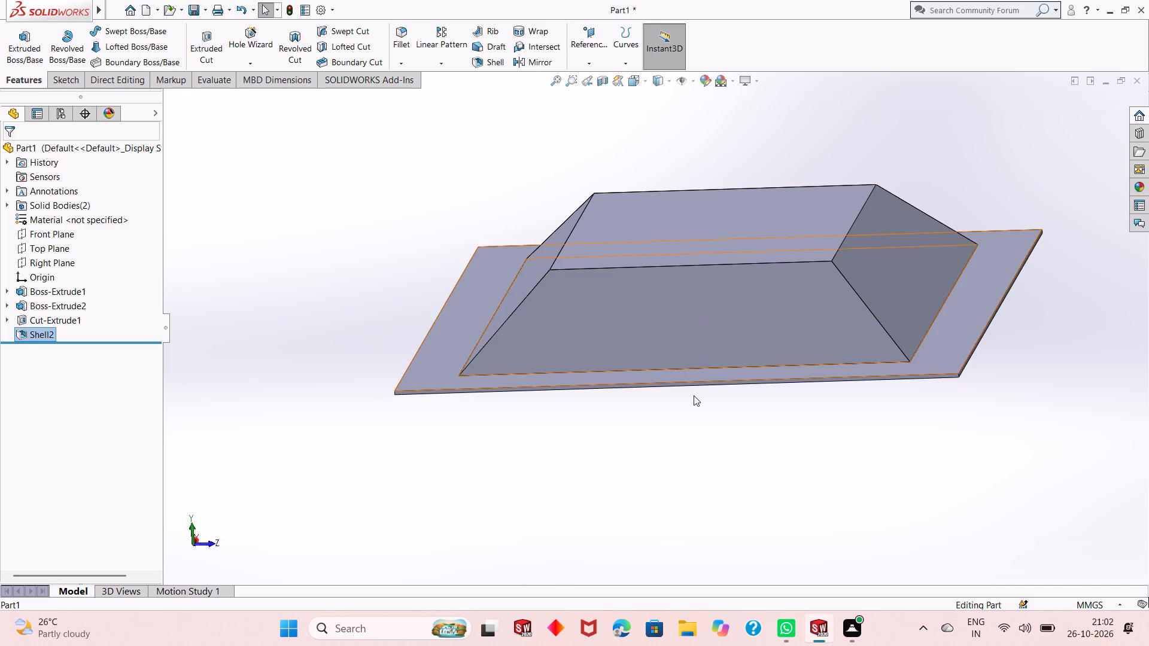
scroll(694, 395, "down", 1)
scroll(694, 395, "up", 2)
scroll(691, 205, "down", 1)
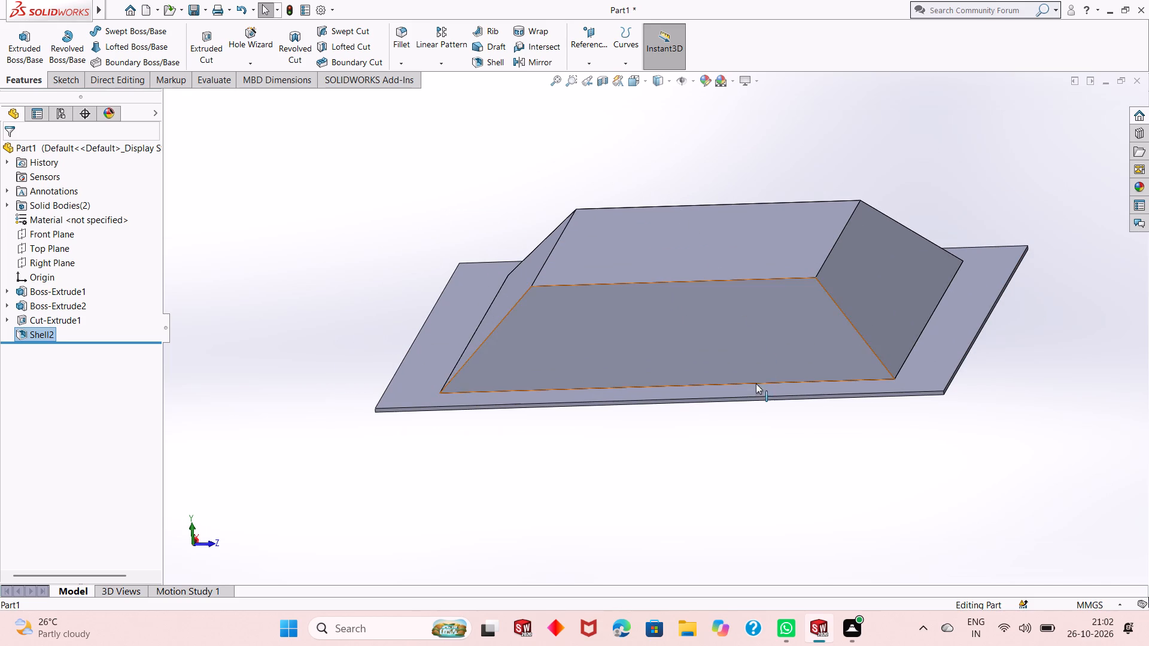
Start a sketch on the boss's flat top face and draw a circle of about 57 mm radius centred on the origin.
middle_click_drag(756, 388, 760, 472)
scroll(760, 470, "up", 2)
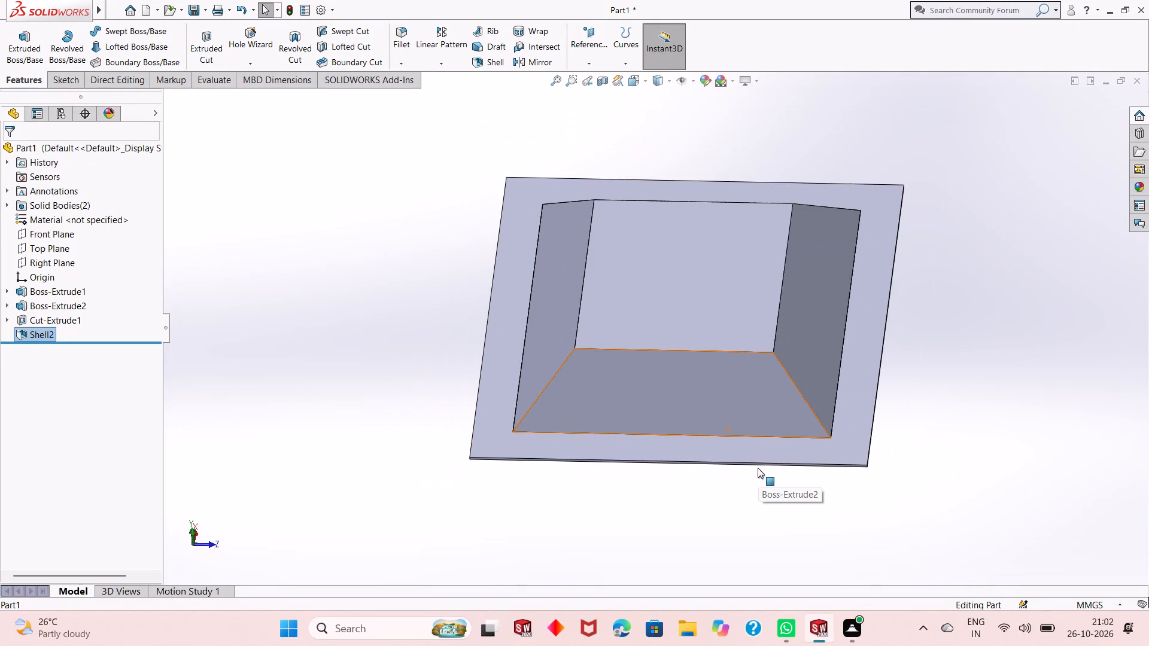
left_click(731, 266)
left_click(785, 235)
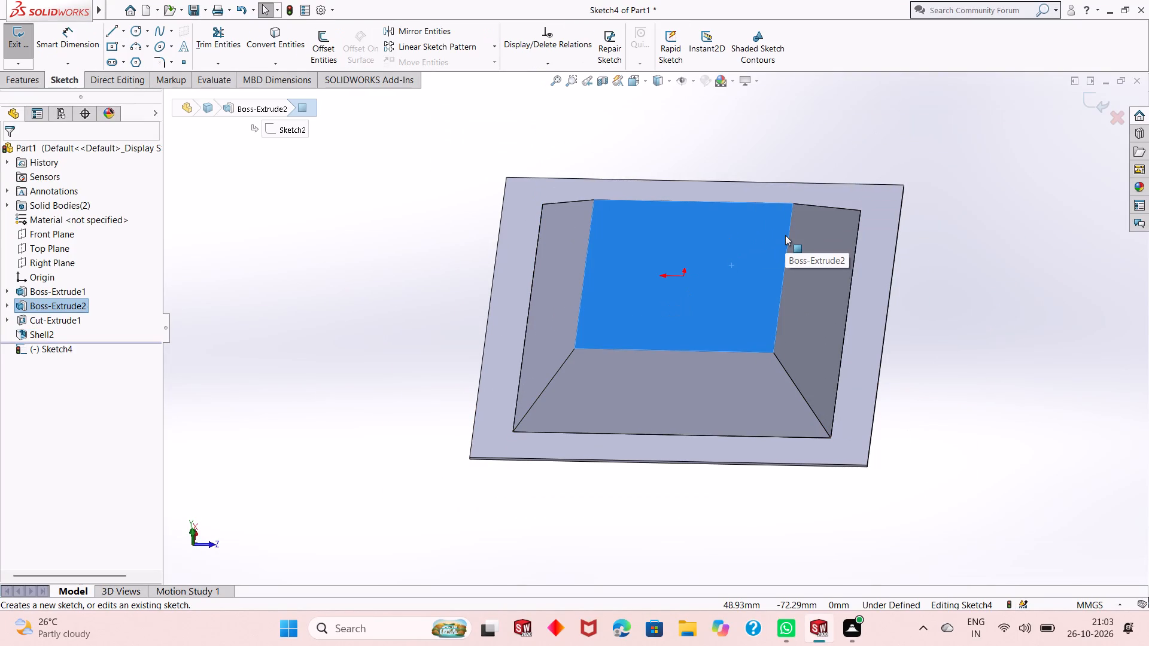
key("ctrl+8")
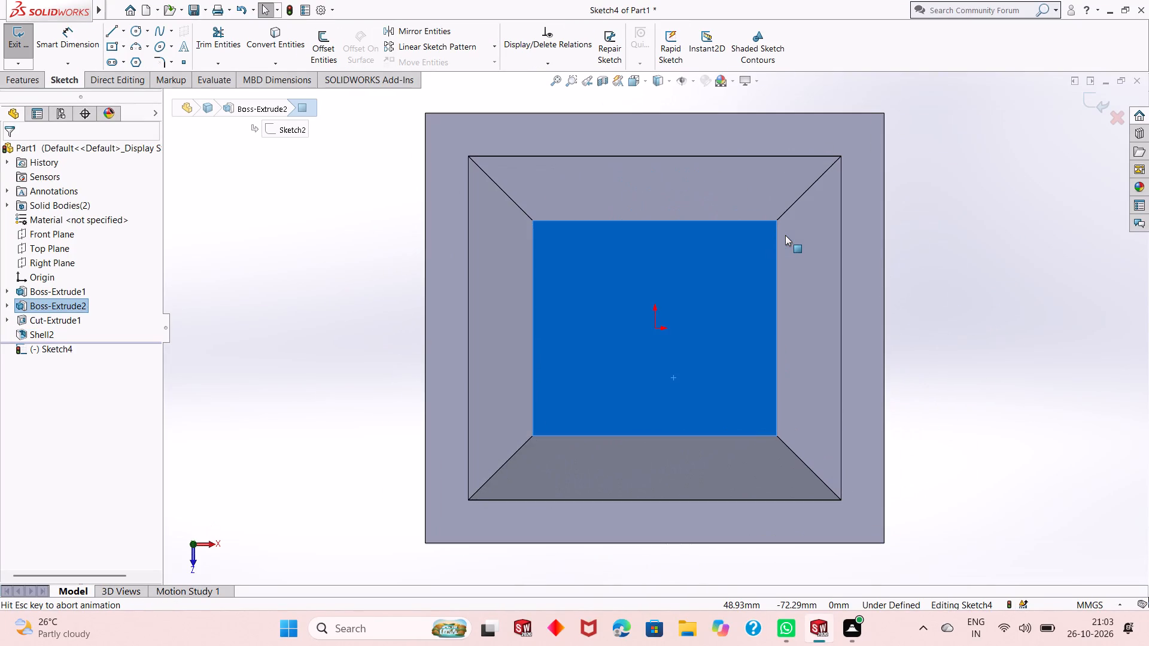
left_click(911, 279)
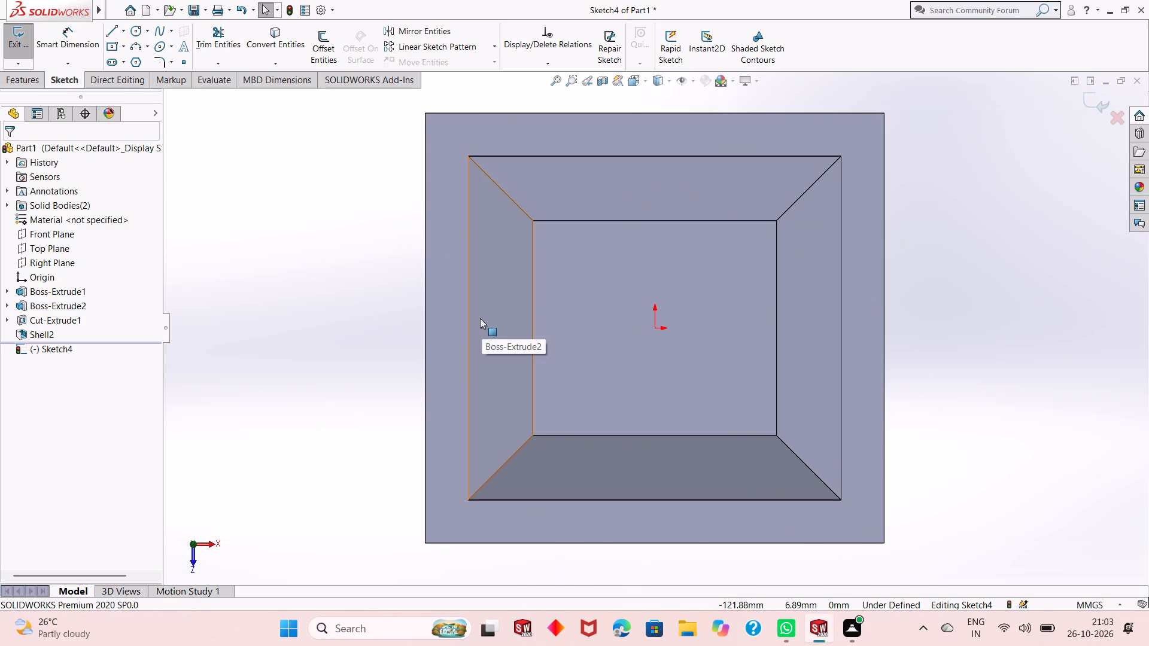
scroll(668, 312, "down", 2)
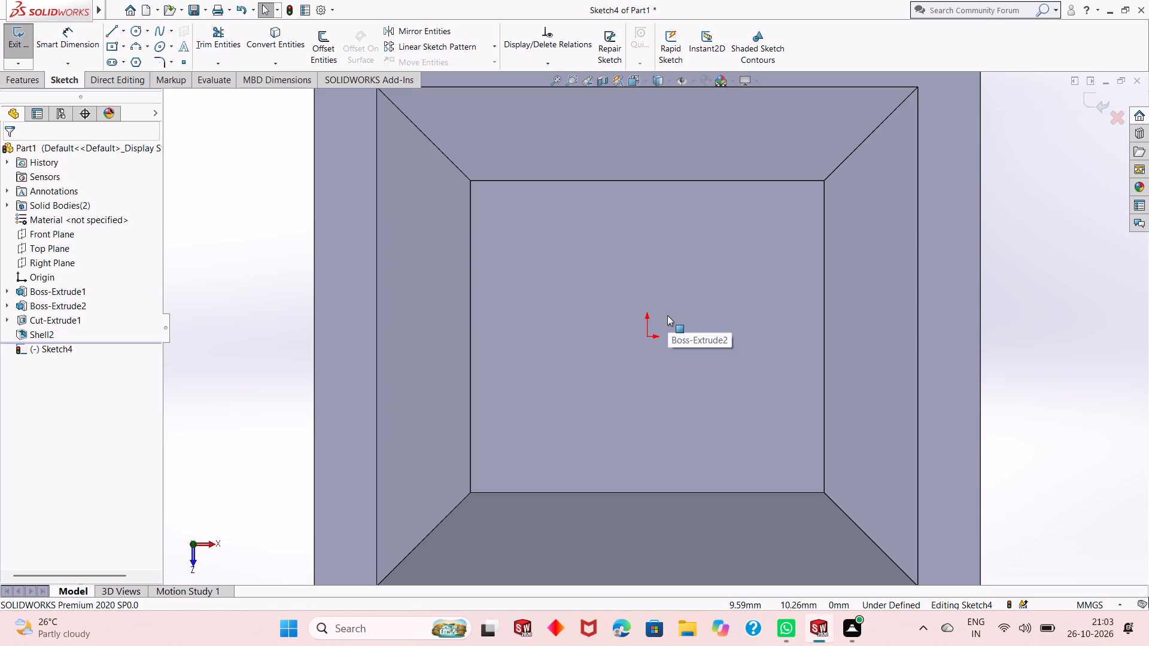
left_click(135, 31)
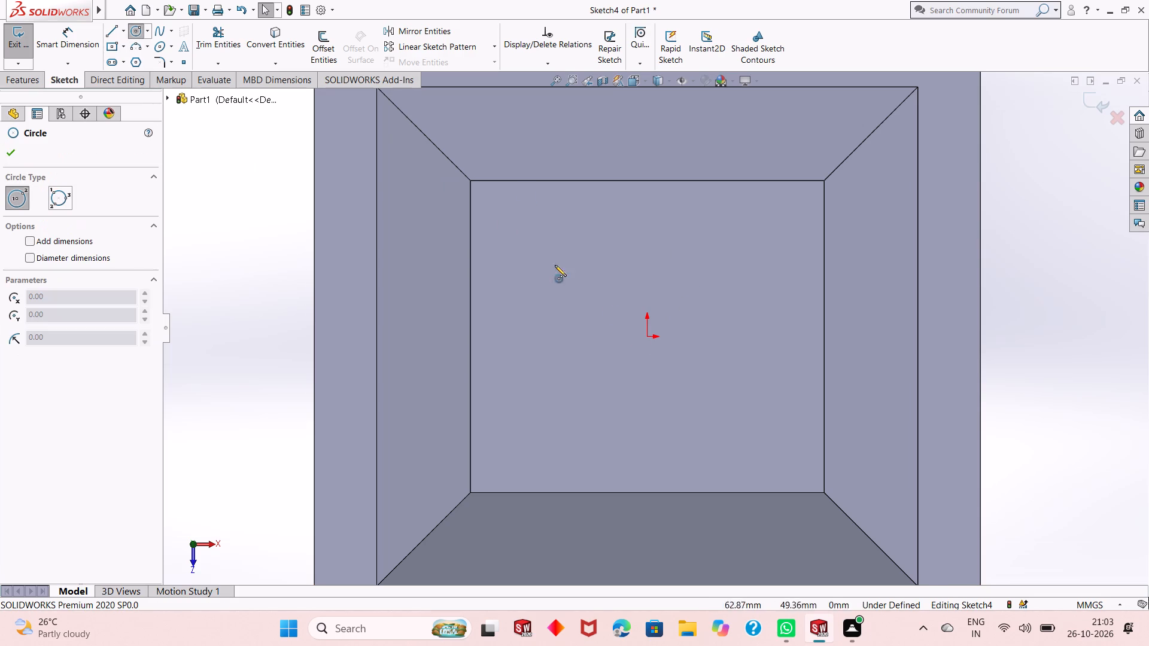
left_click(646, 336)
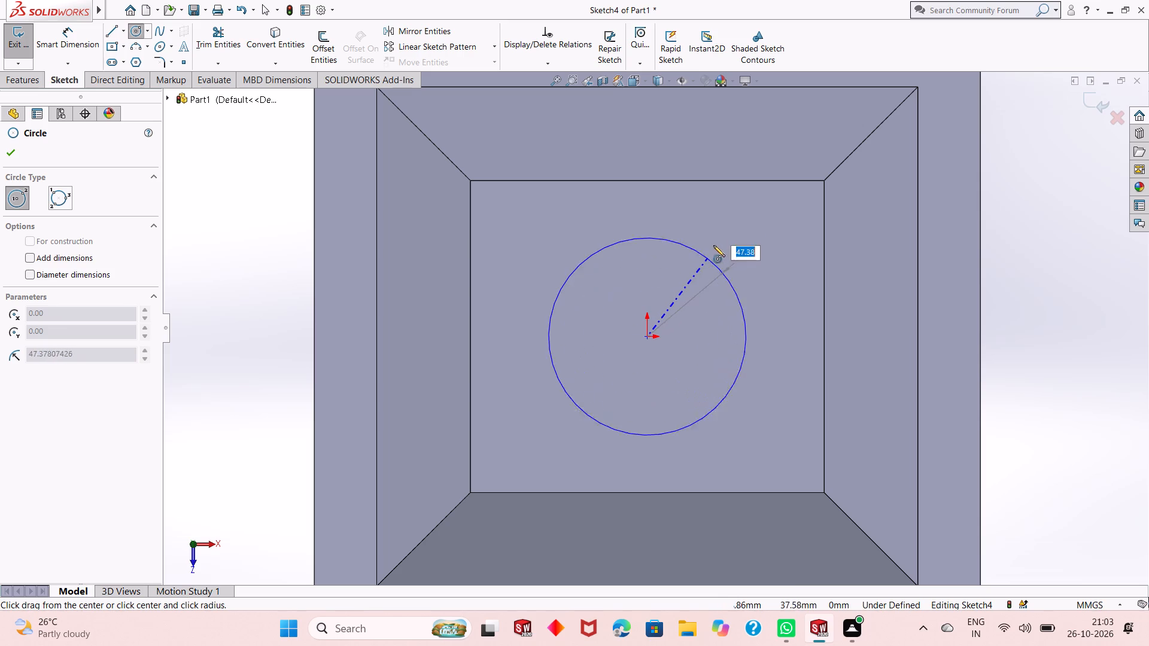
left_click(712, 237)
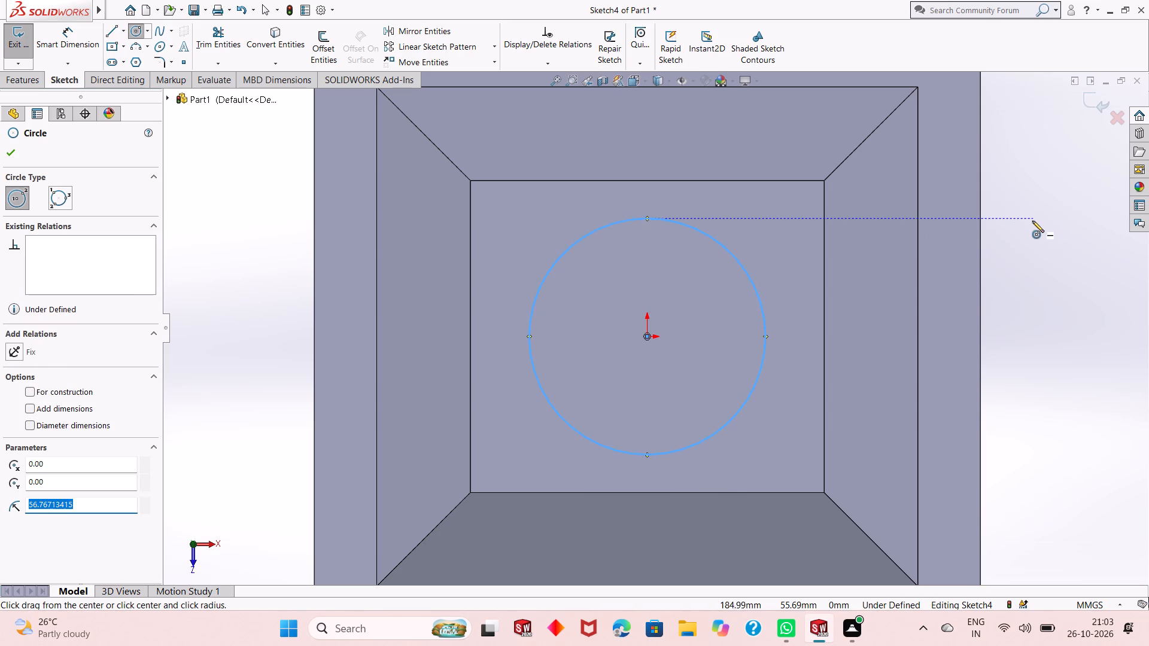
right_click(1031, 221)
left_click(1045, 229)
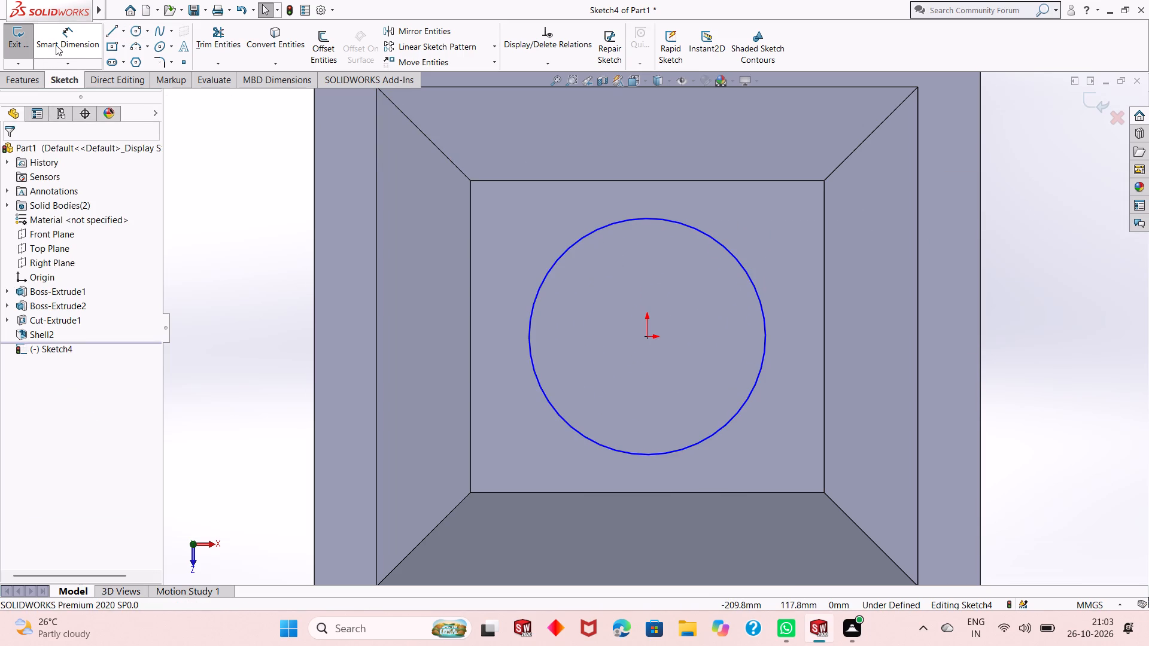
Dimension the circle on the boss's top face to a diameter of 130 mm.
left_click(56, 45)
left_click(546, 400)
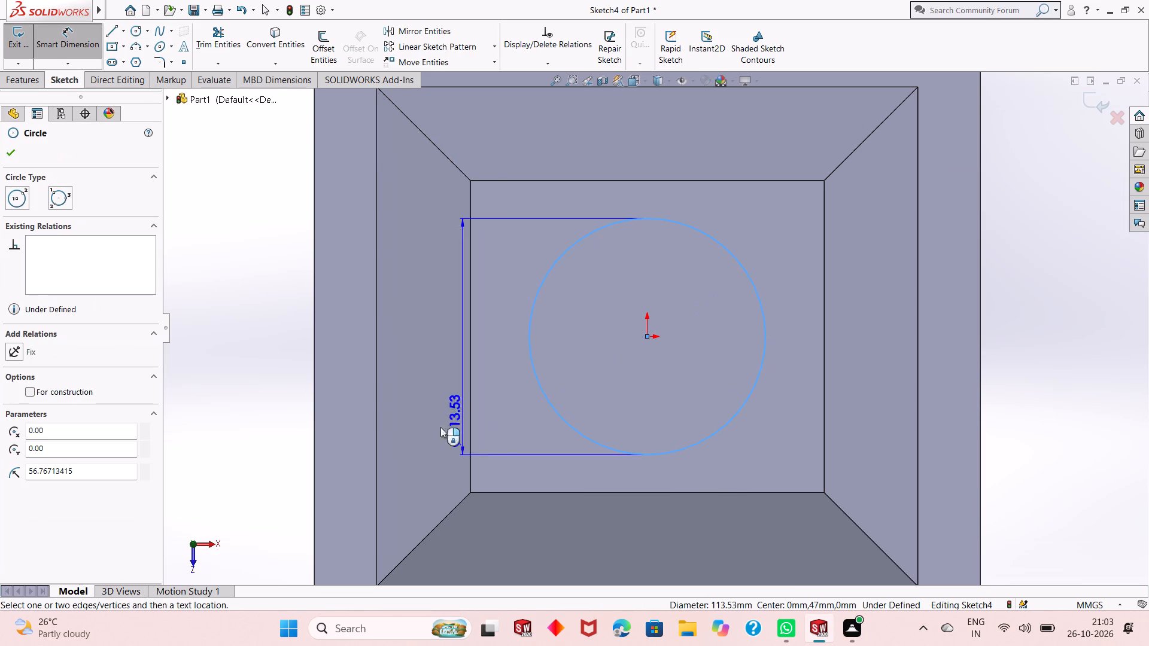
left_click(256, 486)
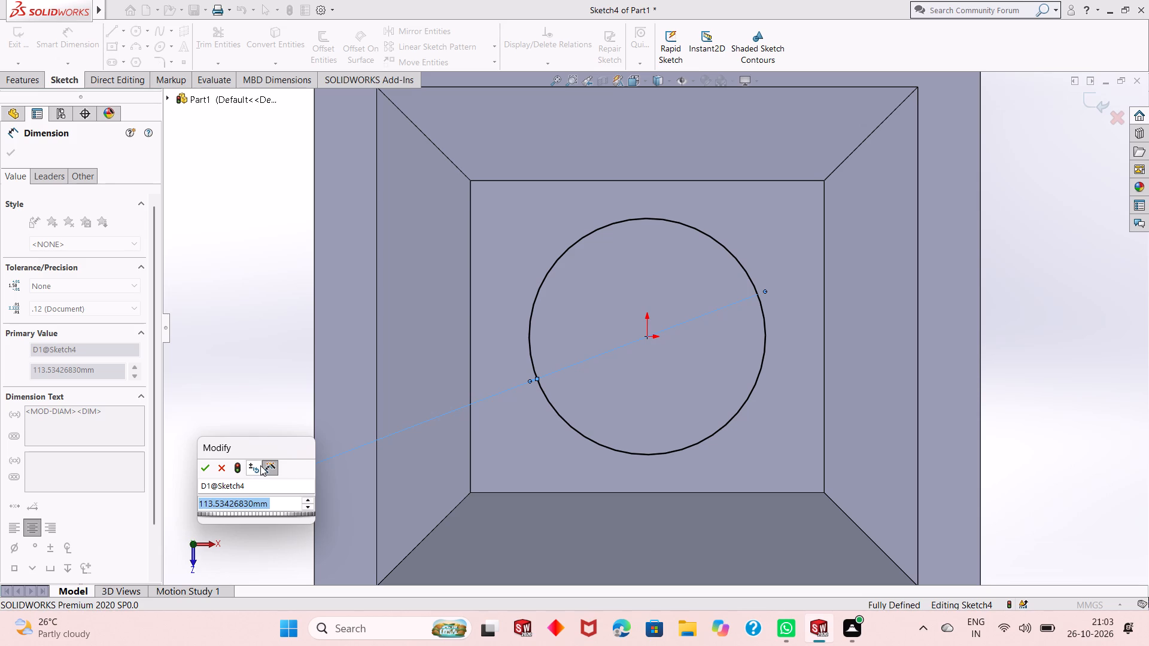
type("130")
key("Return")
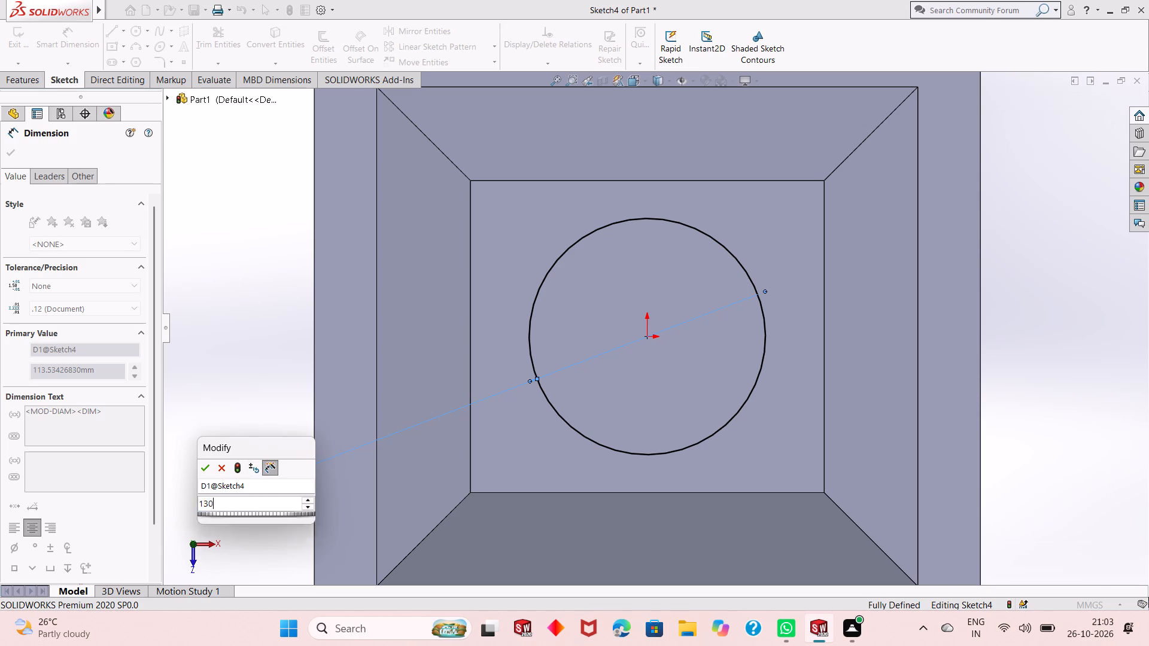
scroll(598, 367, "up", 1)
scroll(679, 334, "down", 1)
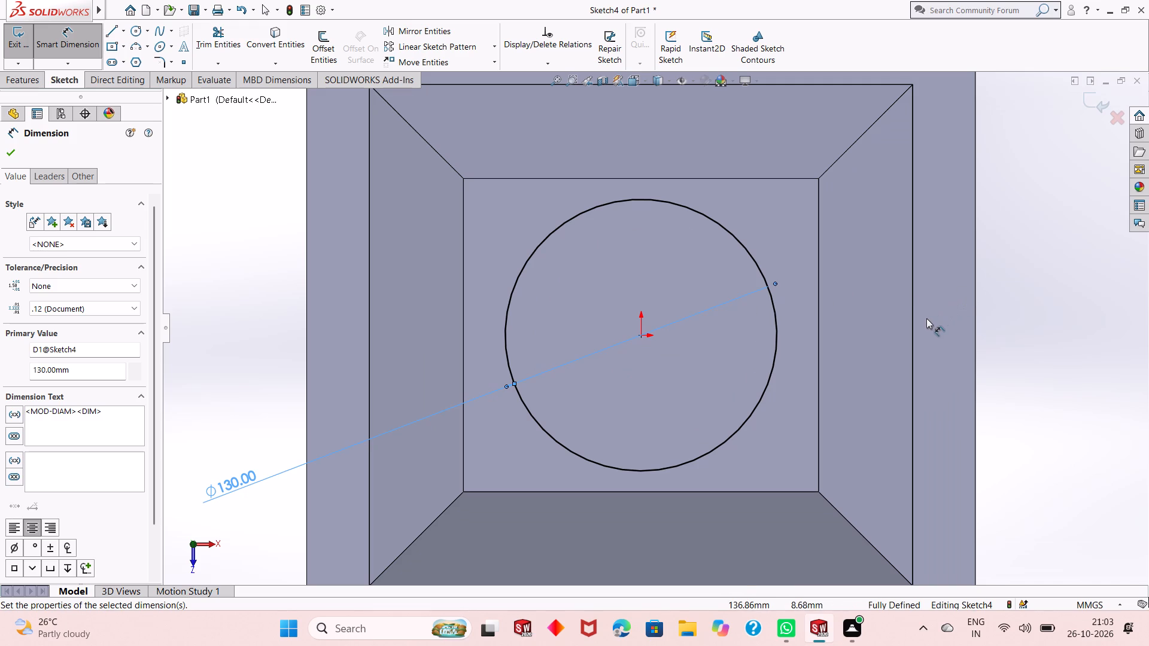
right_click(237, 218)
left_click(279, 262)
Draw four concentric circles about the origin inside the 130 mm circle, with radii of about 47, 37, 26 and 17 mm.
scroll(479, 319, "up", 1)
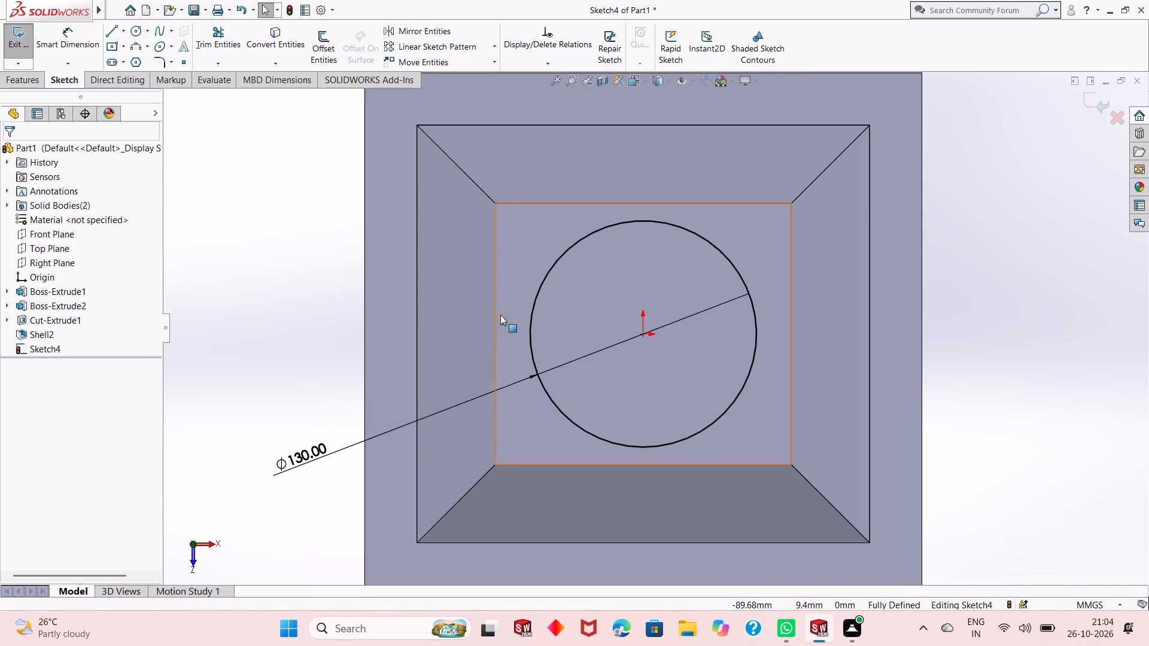
left_click(134, 34)
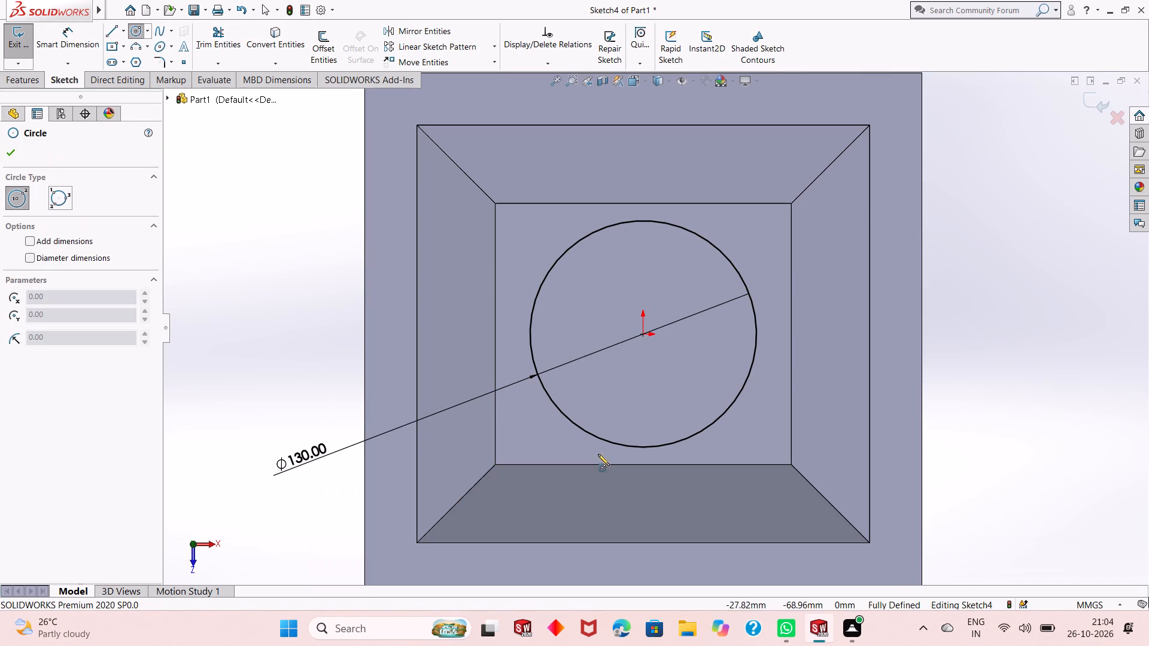
left_click(643, 334)
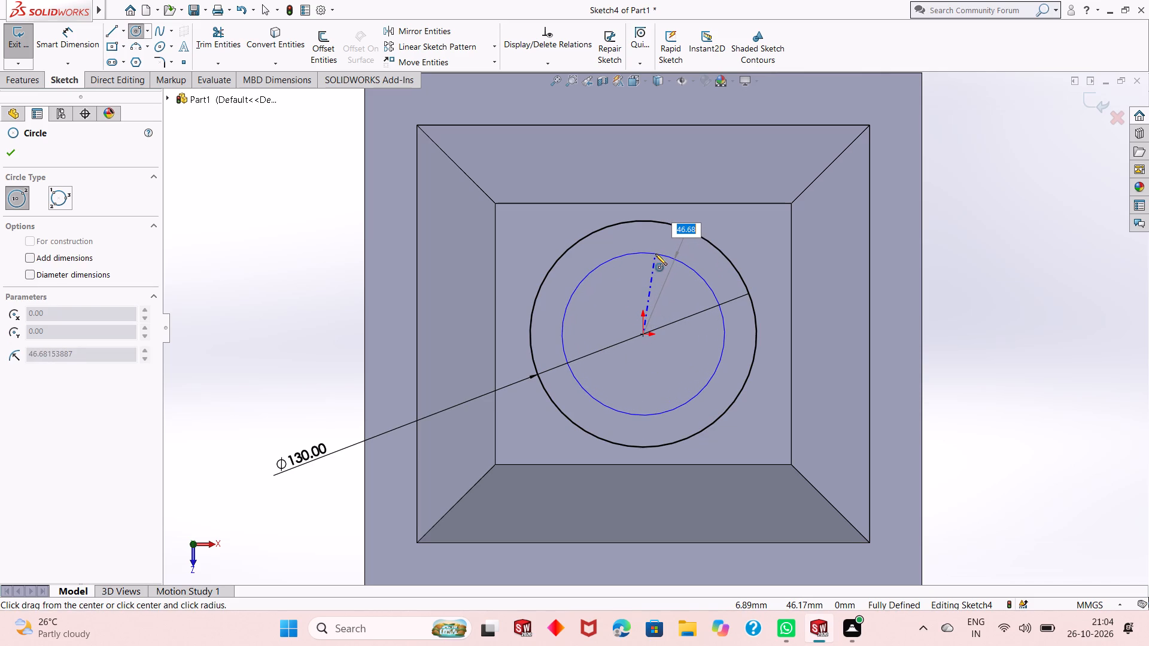
left_click(655, 254)
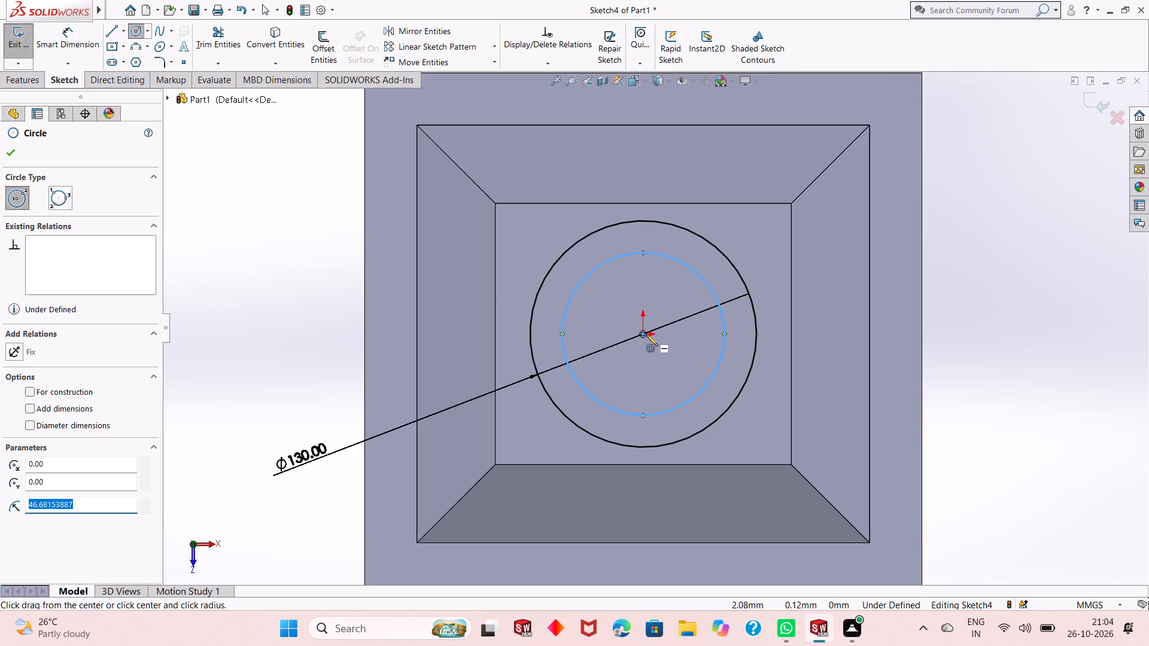
left_click(643, 334)
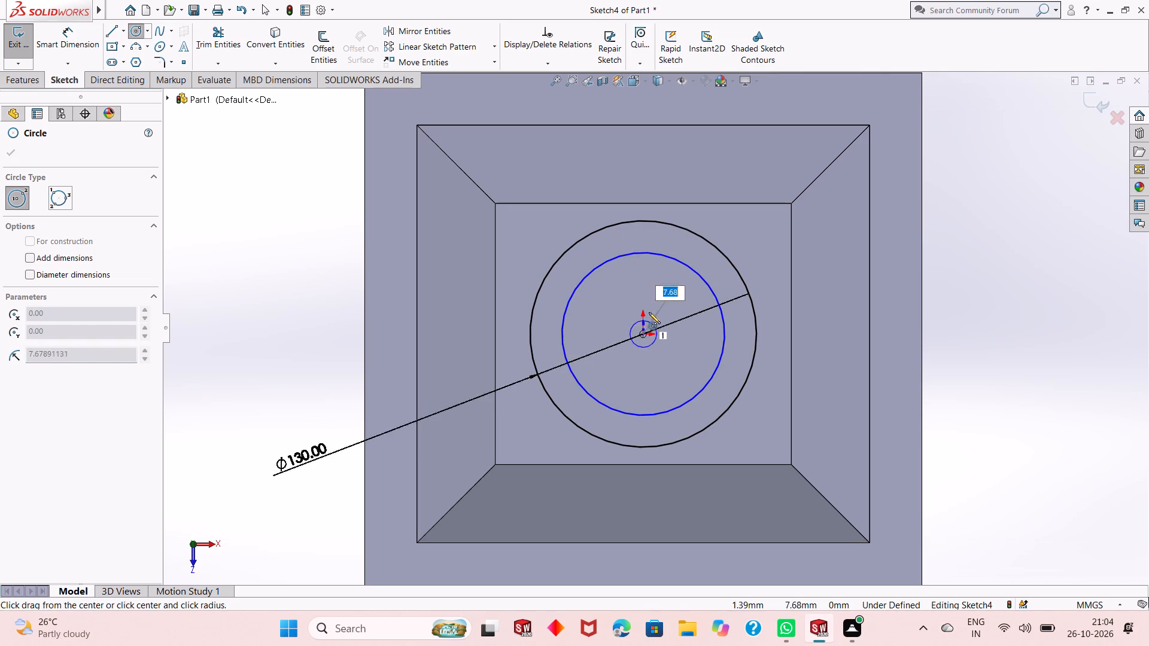
left_click(650, 270)
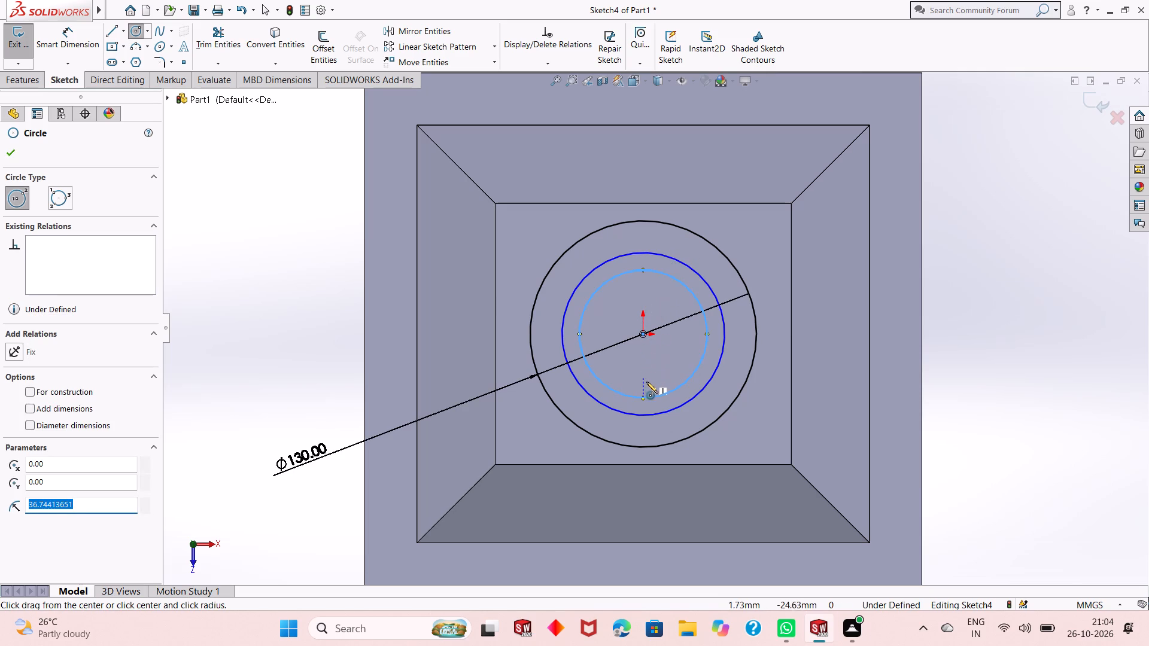
scroll(641, 316, "down", 3)
left_click(648, 349)
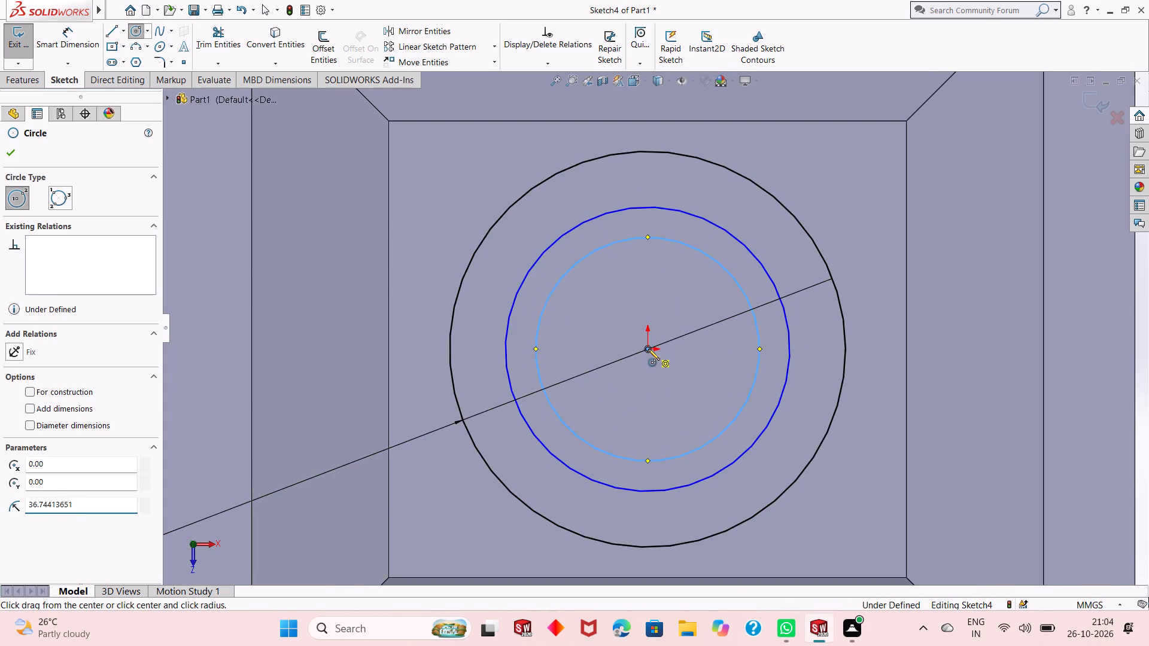
left_click(661, 270)
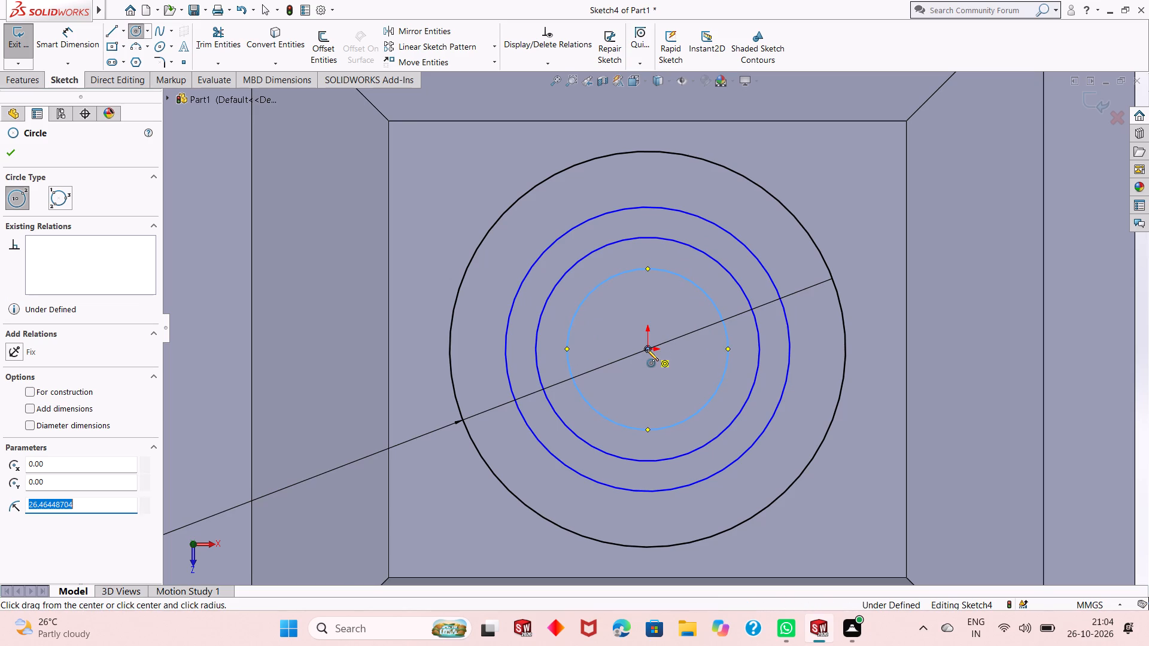
left_click(647, 349)
left_click(658, 297)
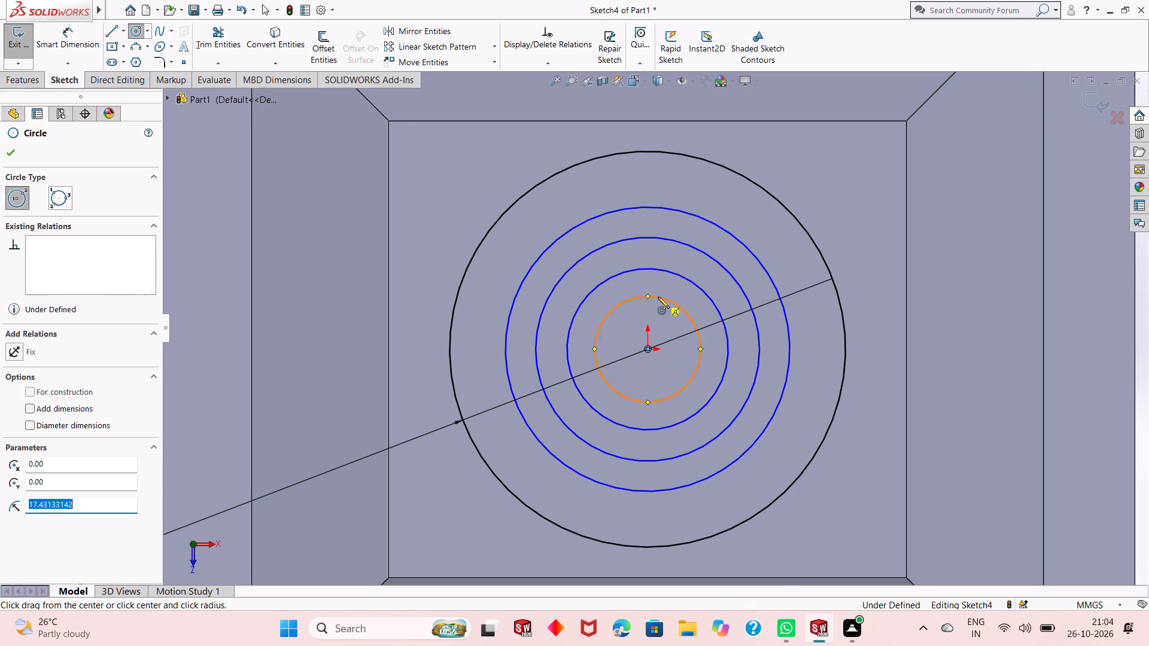
right_click(829, 188)
left_click(841, 197)
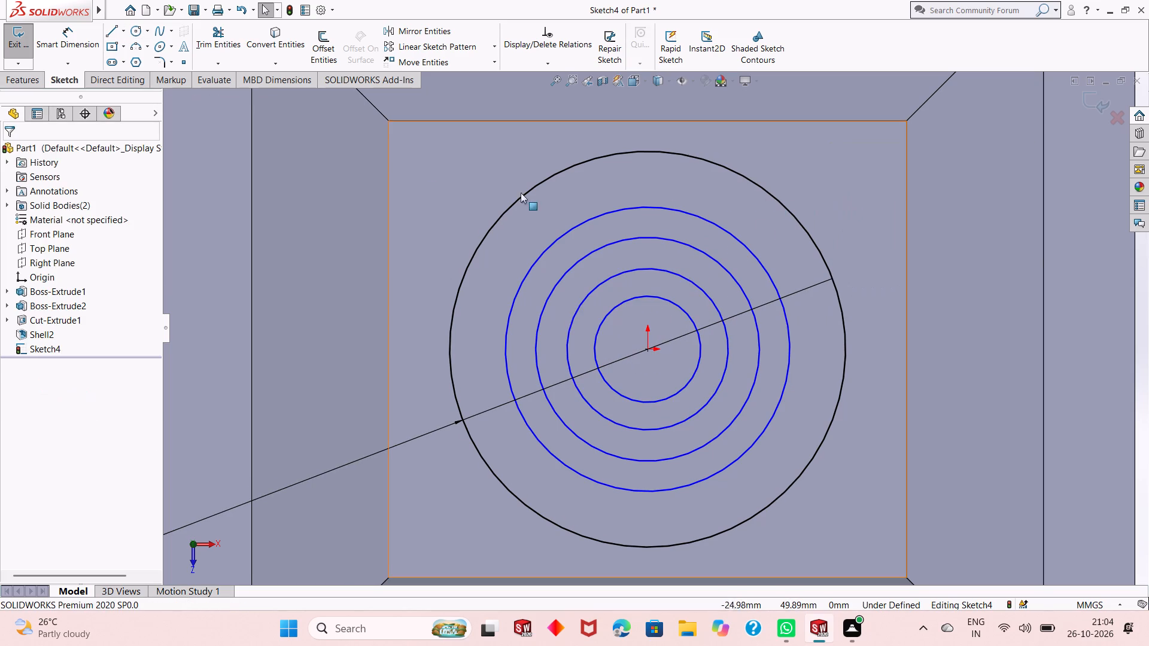
Dimension the largest of the four undimensioned concentric circles to a diameter of 100 mm.
left_click(75, 31)
scroll(654, 456, "up", 2)
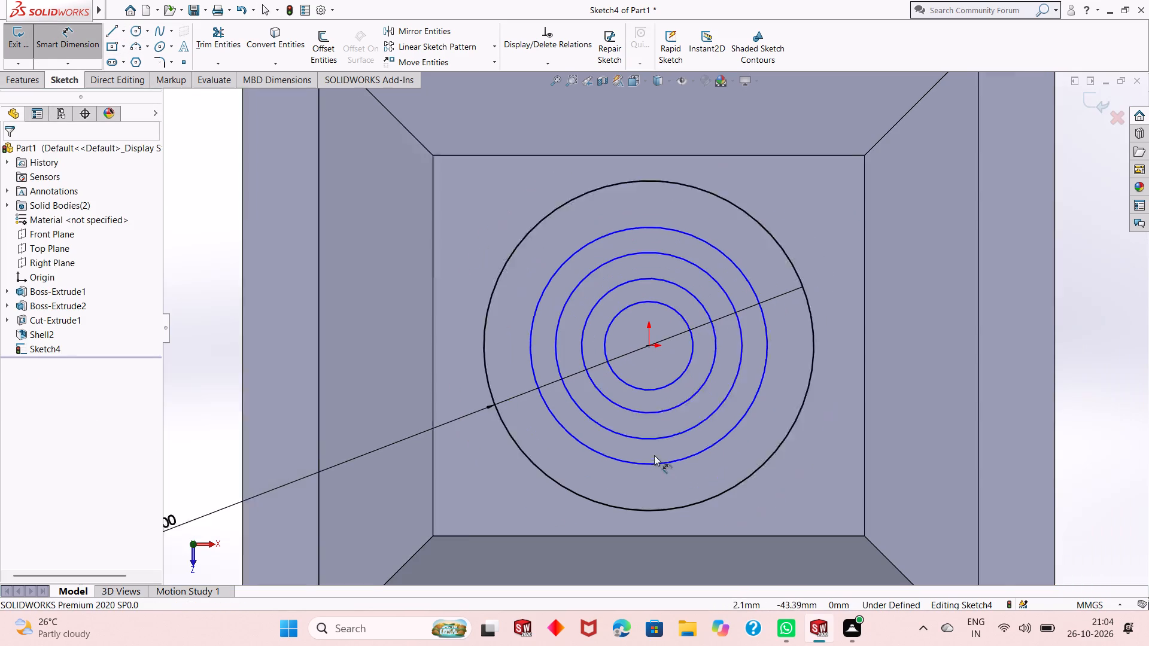
left_click(619, 435)
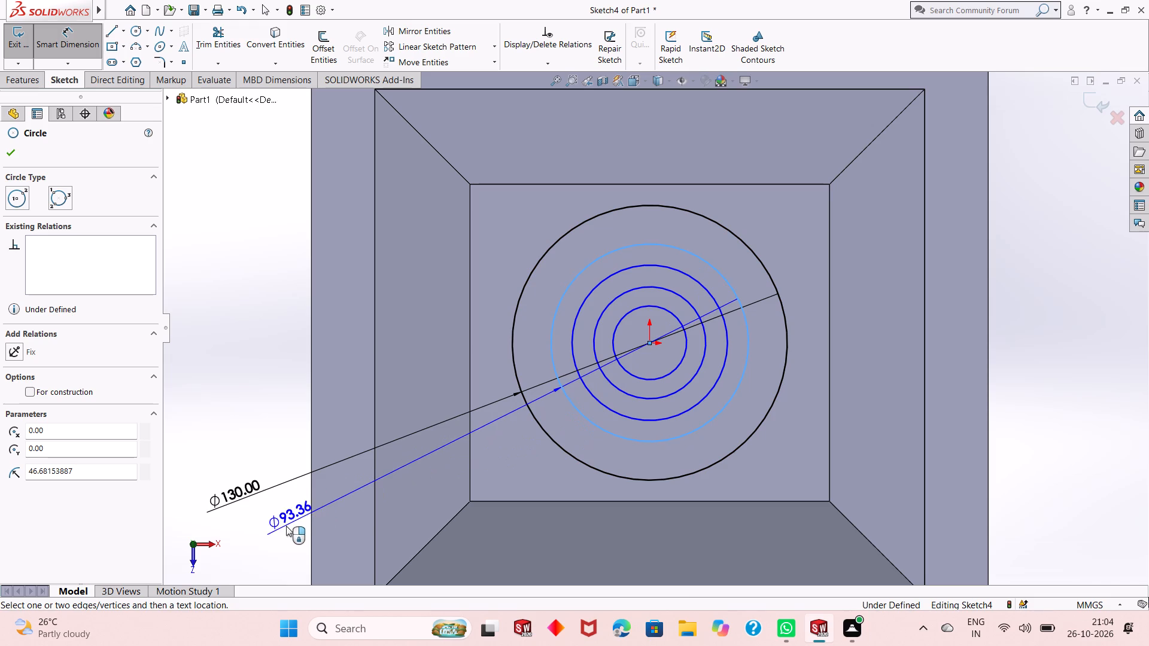
left_click(263, 540)
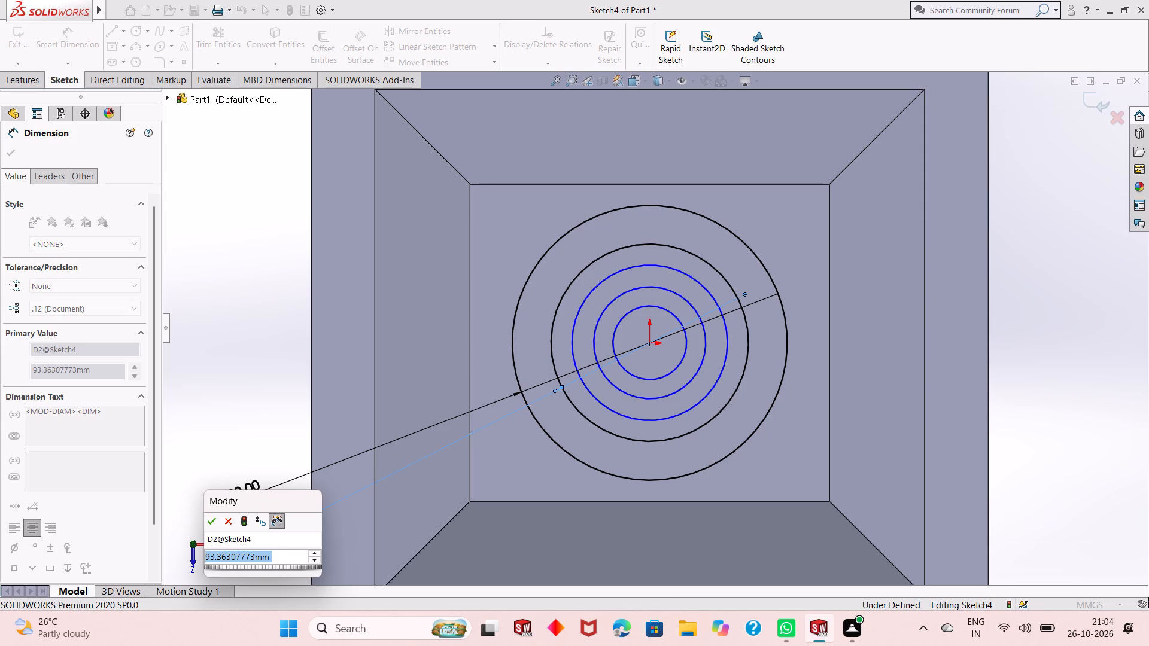
type("100")
key("Return")
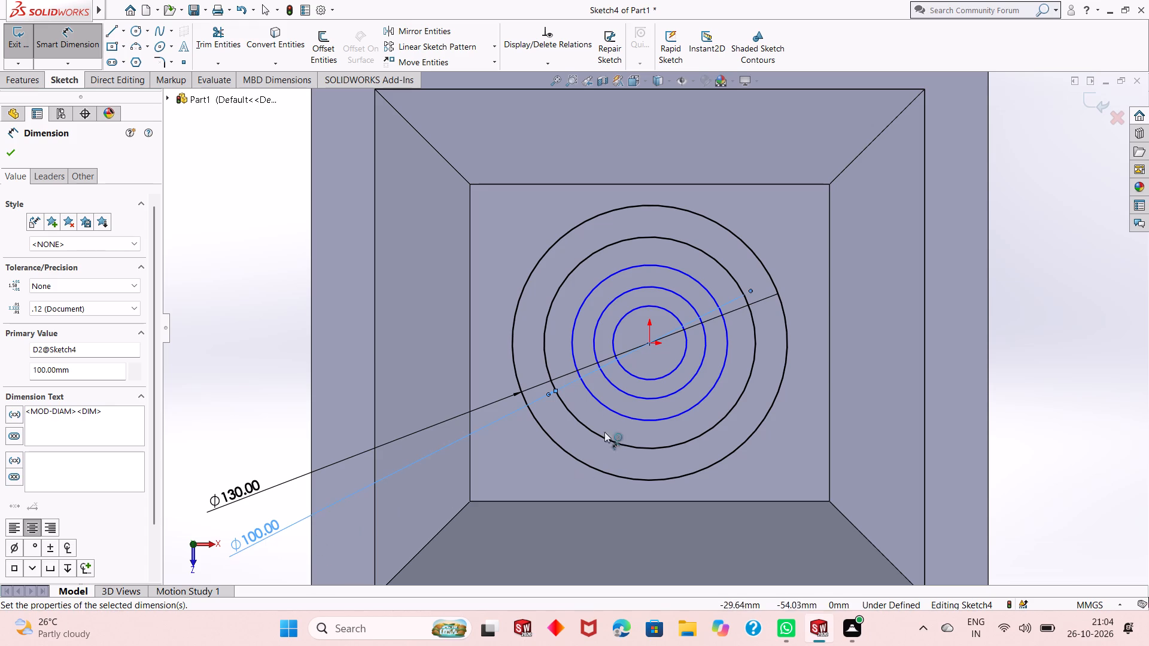
Convert the 100 mm circle to construction geometry.
right_click(561, 398)
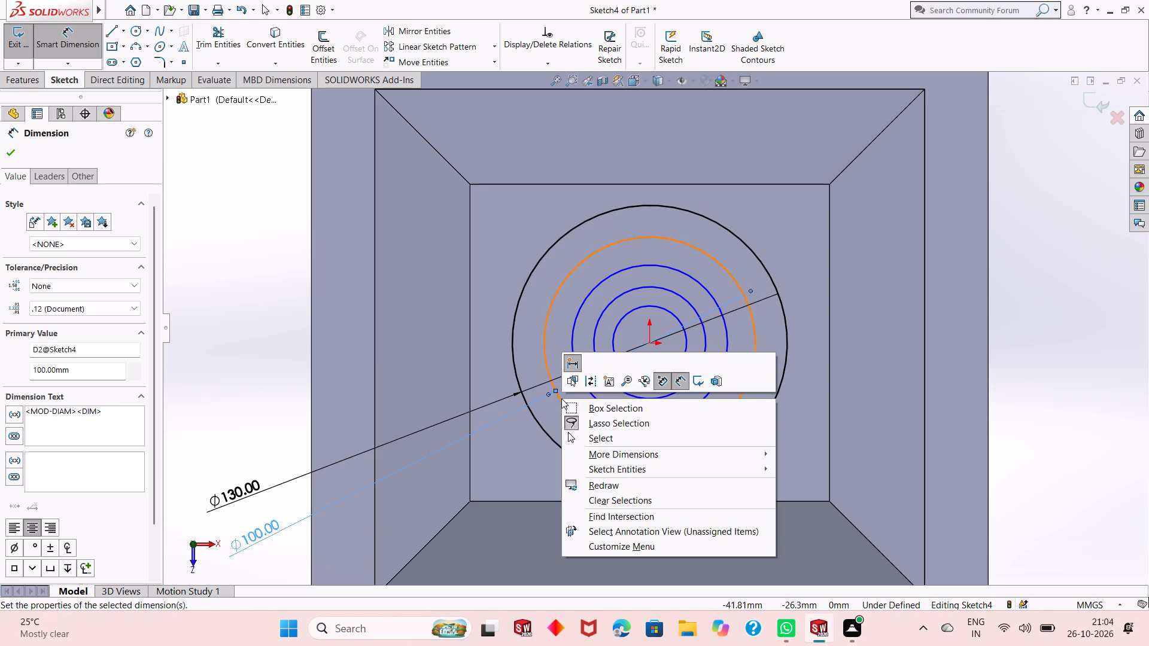
left_click(589, 383)
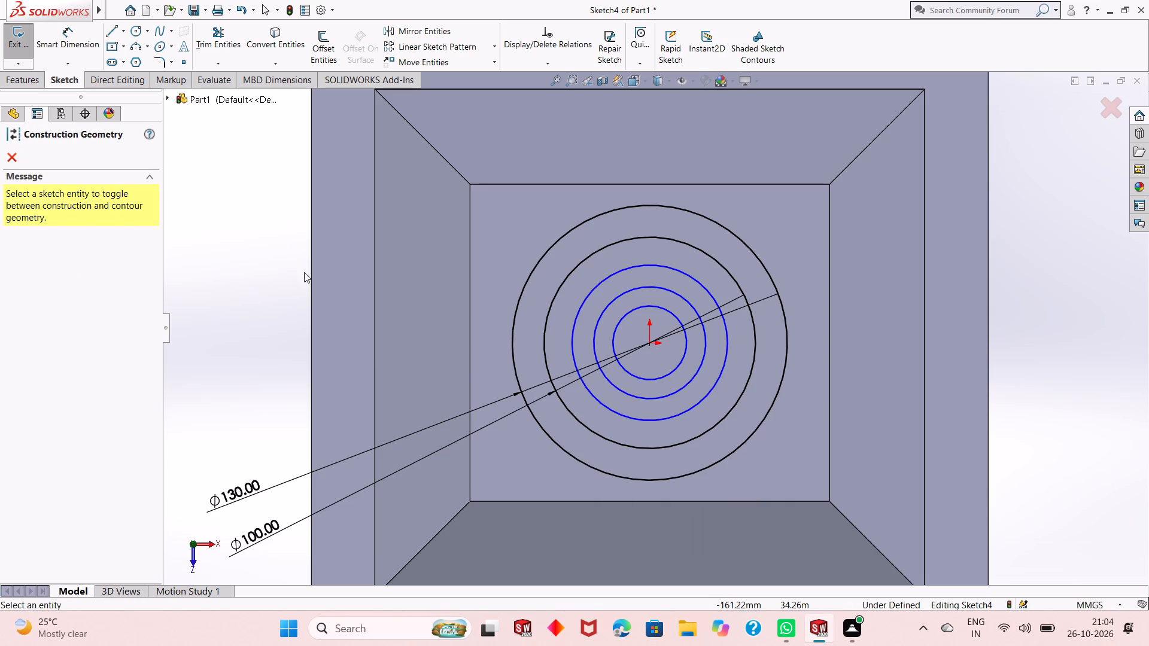
left_click(11, 155)
left_click(570, 411)
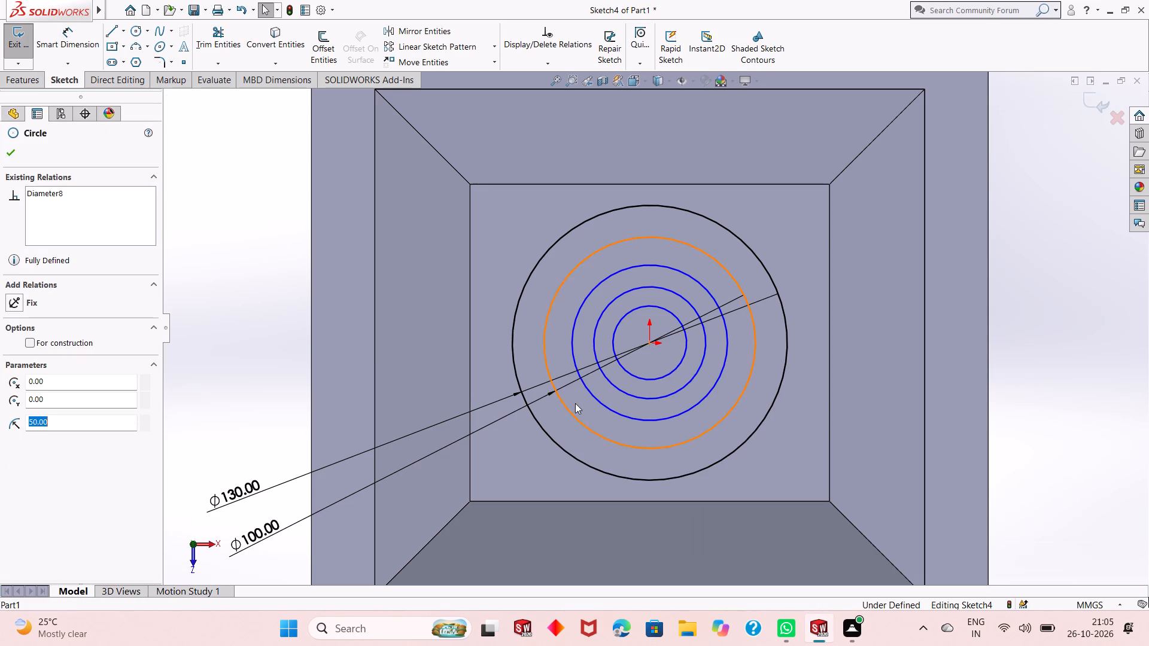
left_click(621, 375)
Dimension the first solid circle inside the 100 mm construction circle to a diameter of 75 mm.
scroll(600, 447, "up", 1)
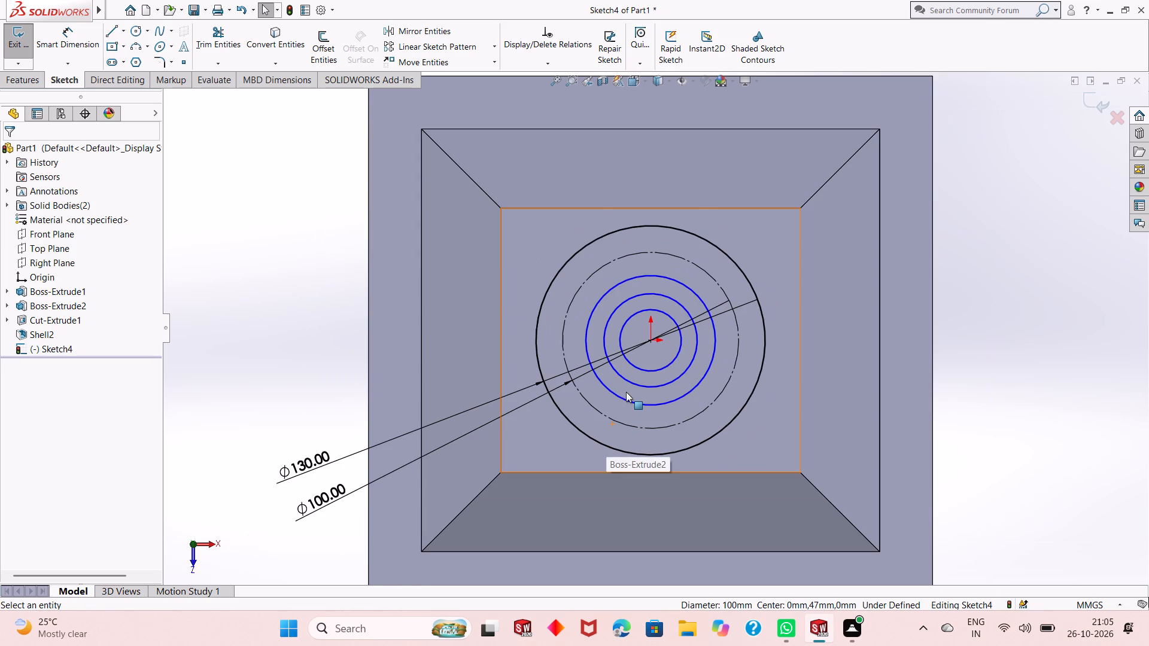
scroll(622, 335, "down", 1)
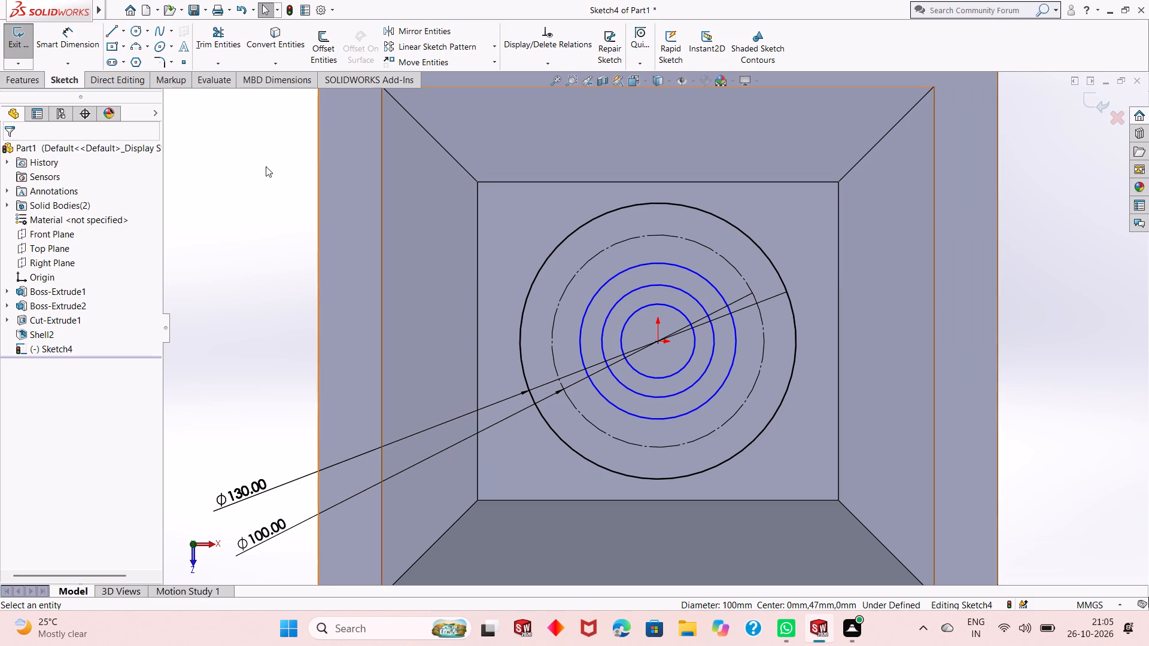
left_click(85, 46)
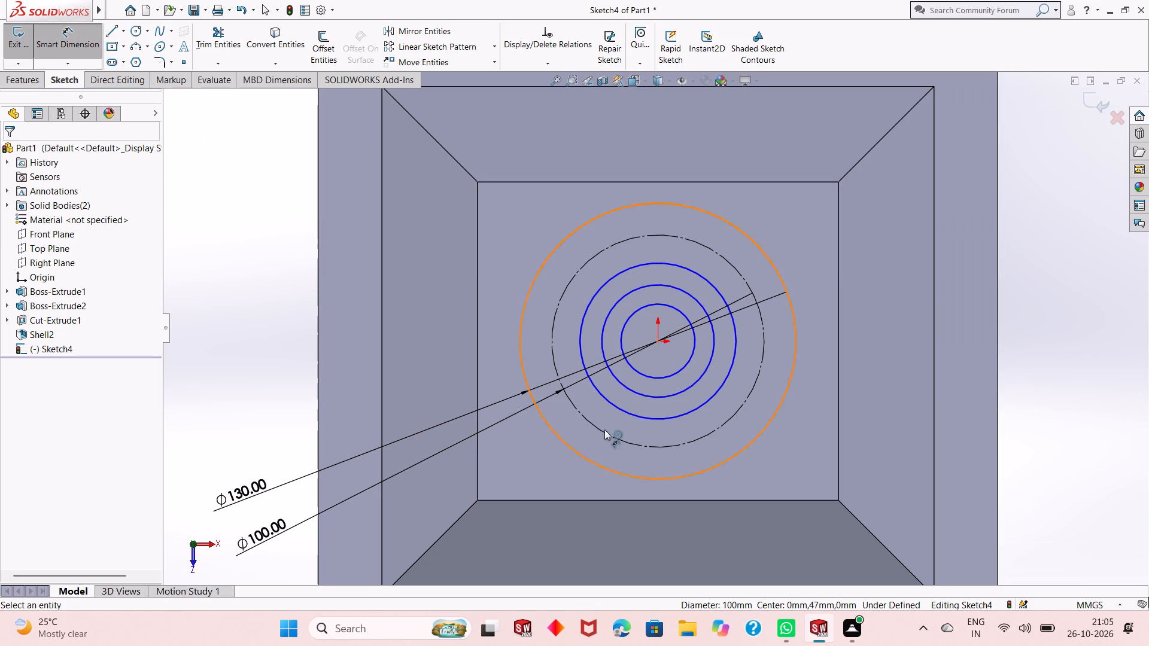
left_click(671, 416)
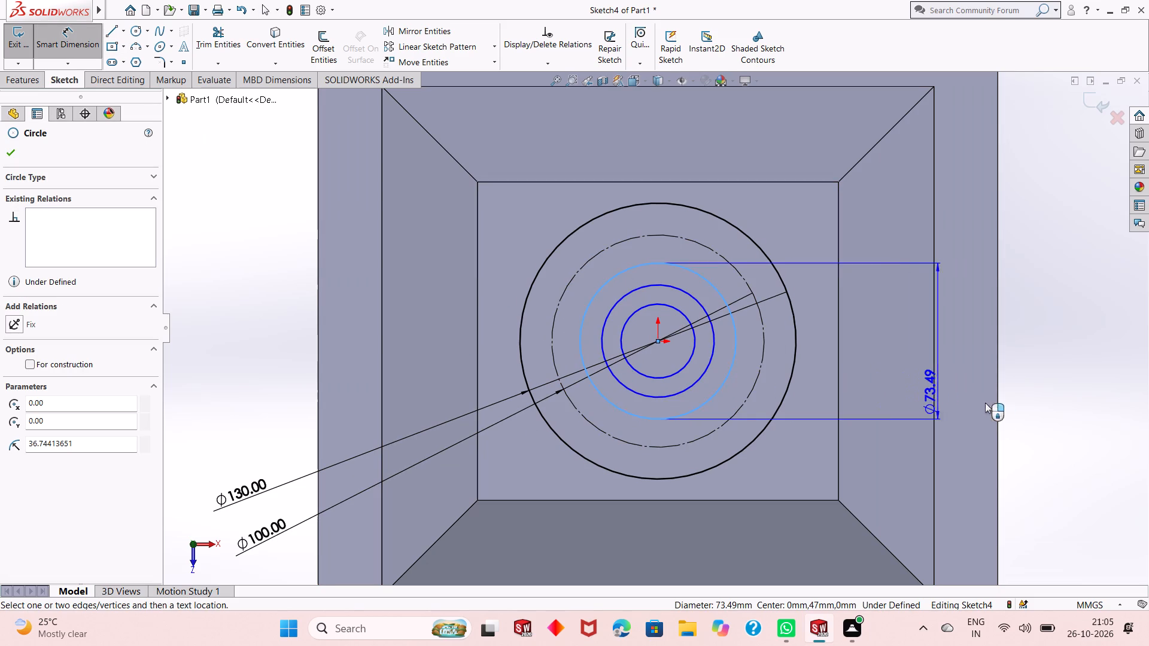
left_click(1032, 493)
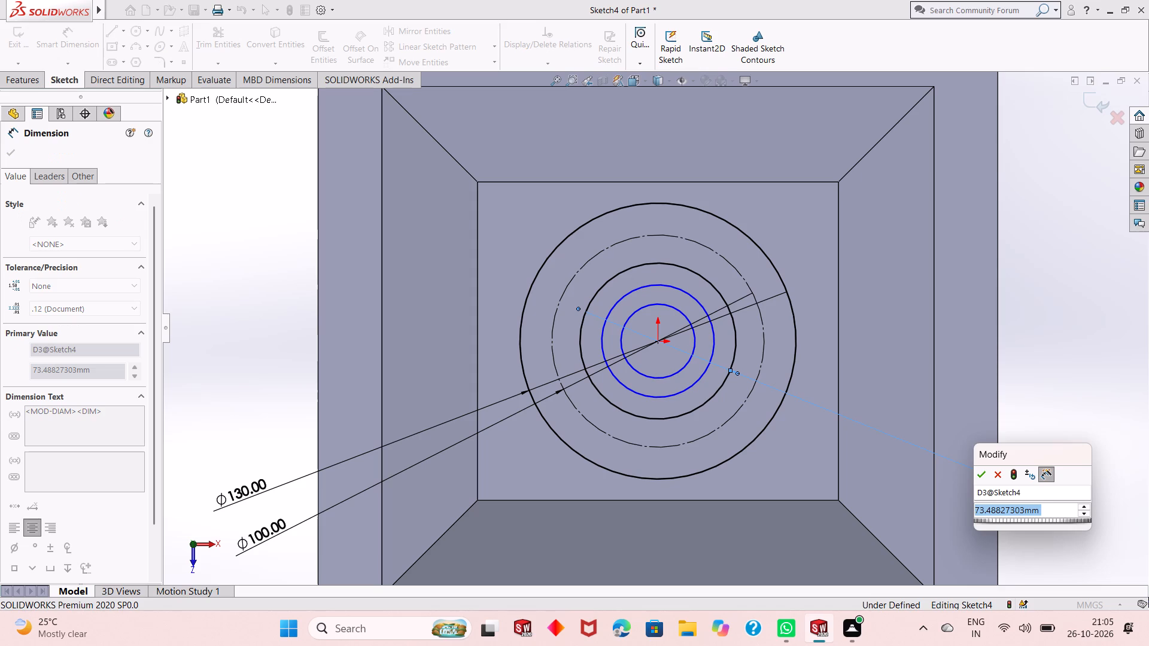
key("7")
key("5")
key("Return")
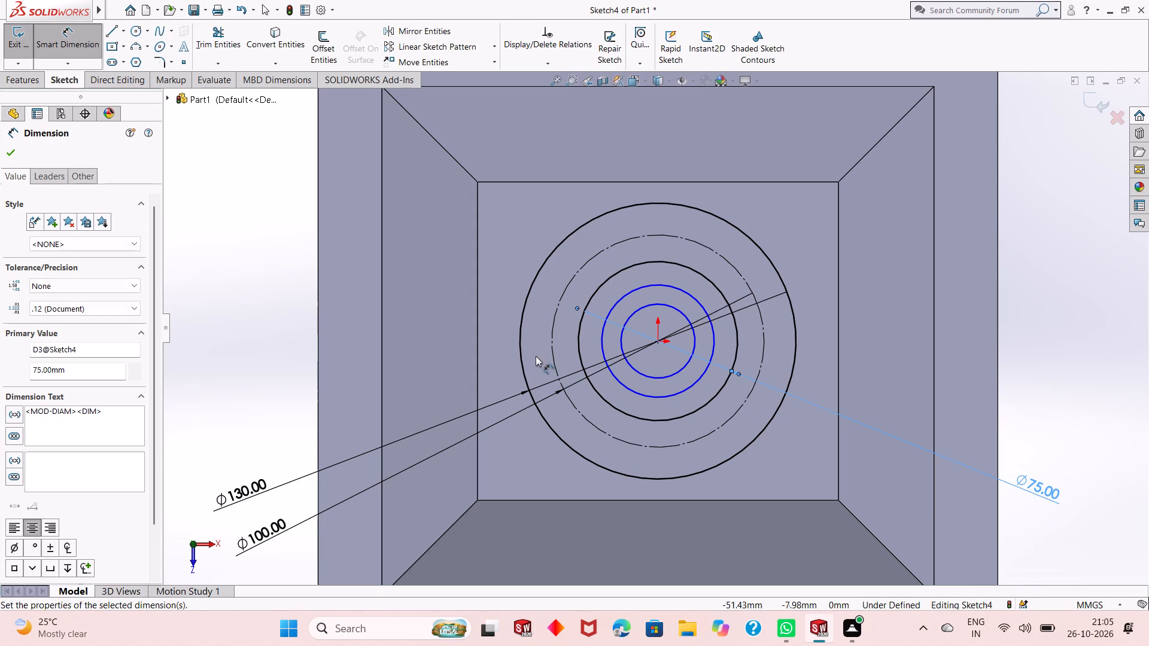
Dimension the next circle inside the 75 mm one to a diameter of 45 mm and finish dimensioning.
left_click(713, 336)
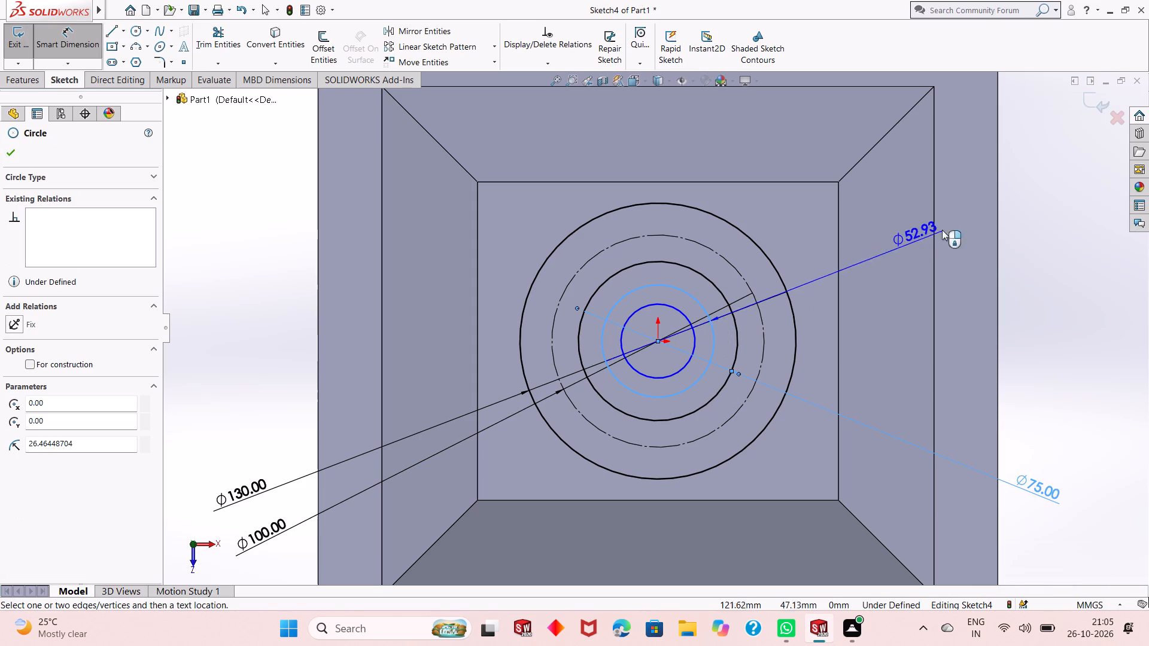
left_click(1047, 190)
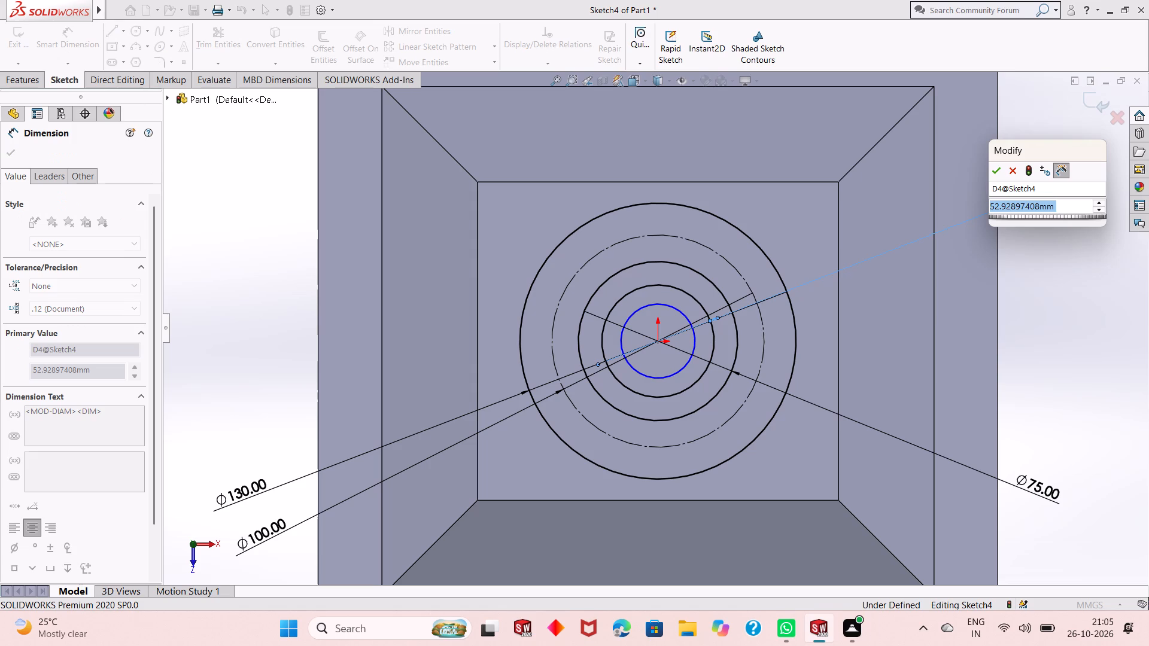
key("4")
key("5")
key("Return")
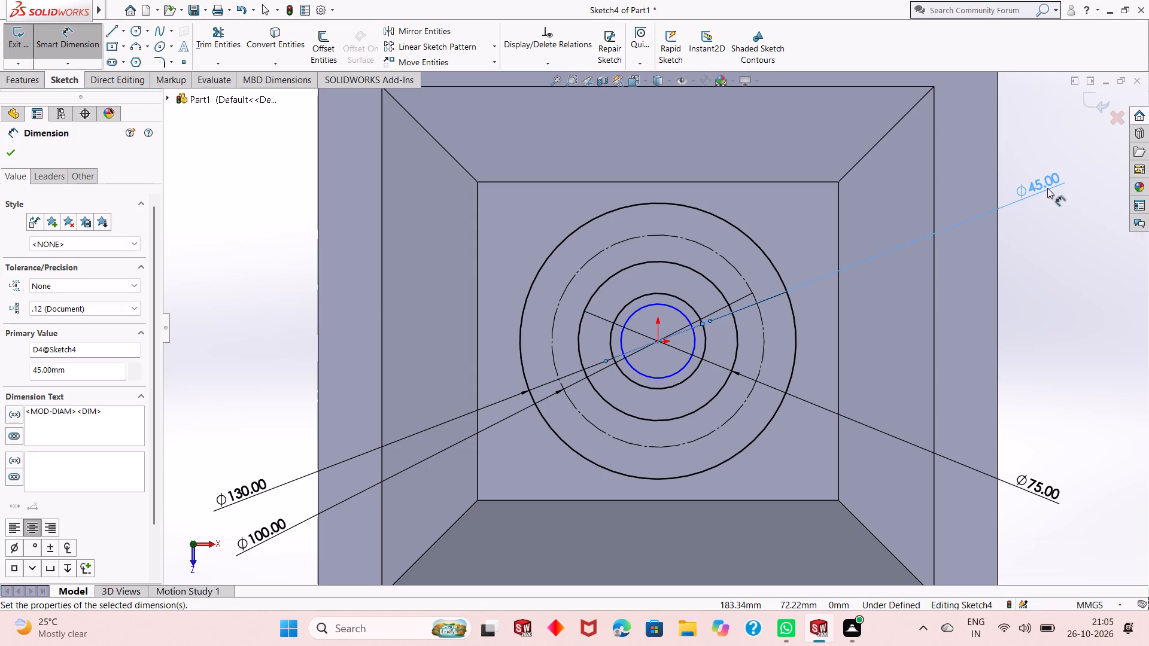
right_click(1051, 276)
left_click(1059, 315)
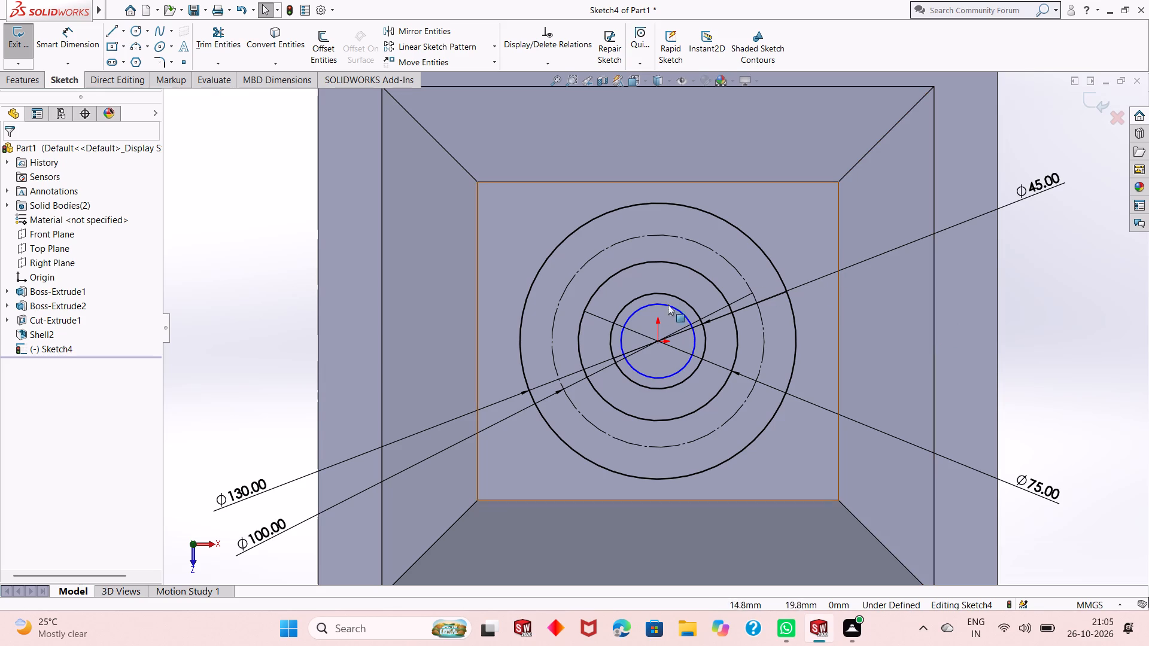
Delete the innermost undimensioned circle around the origin.
left_click(637, 309)
right_click(1013, 266)
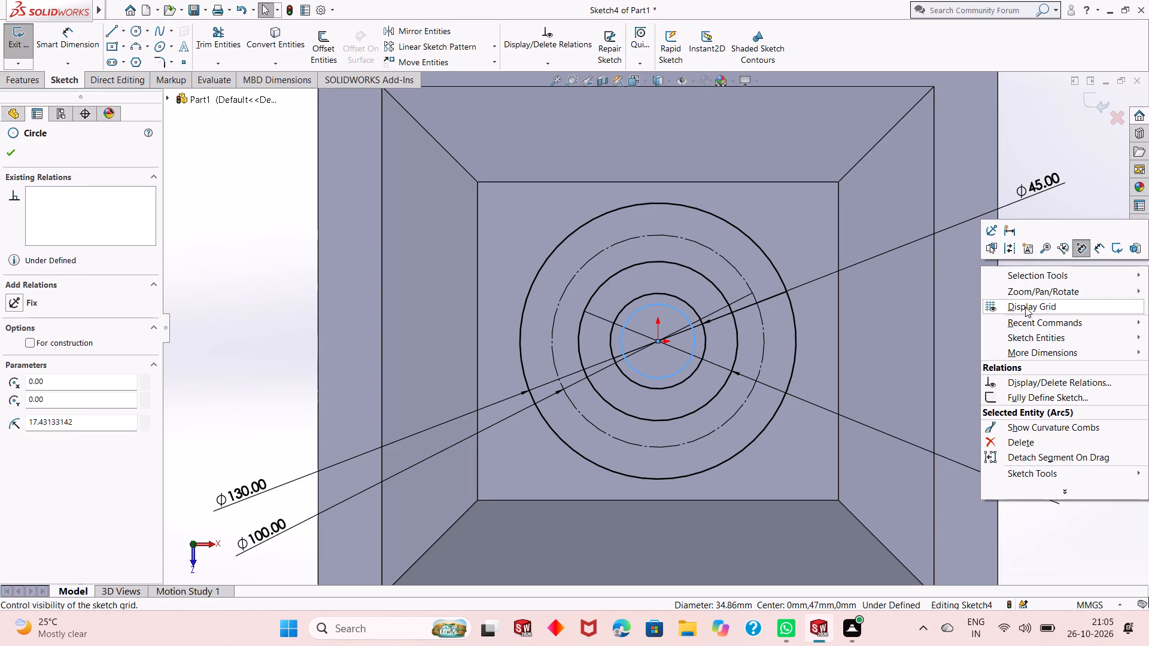
left_click(1036, 442)
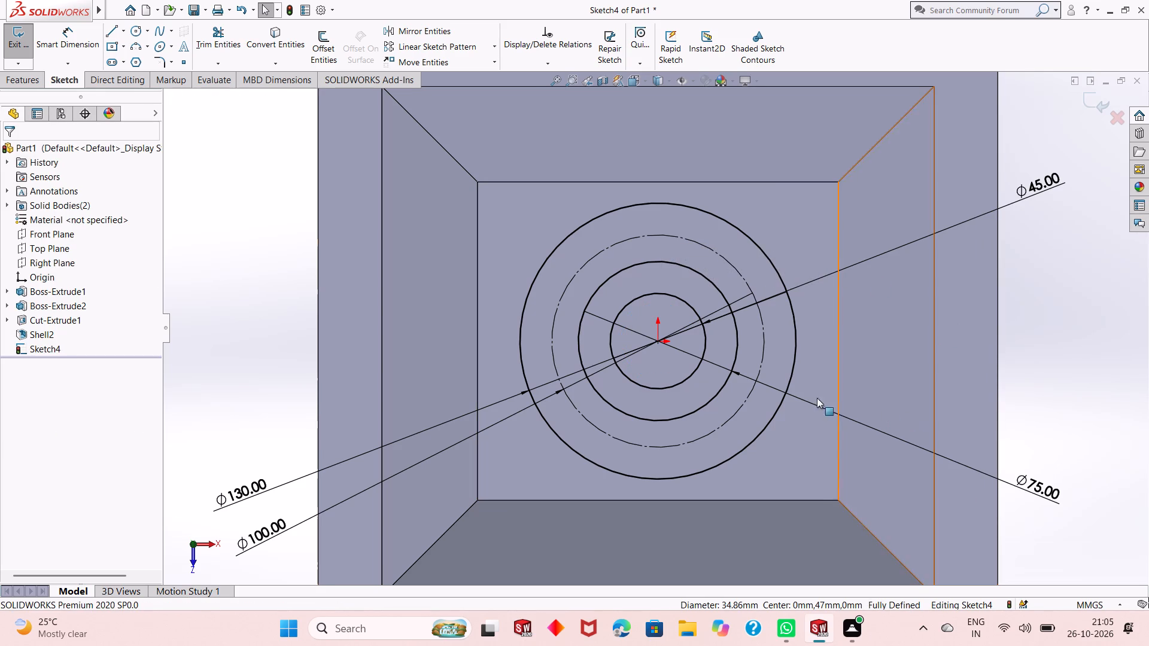
Convert the 75 mm and 45 mm circles to construction geometry.
left_click(683, 270)
left_click(226, 214)
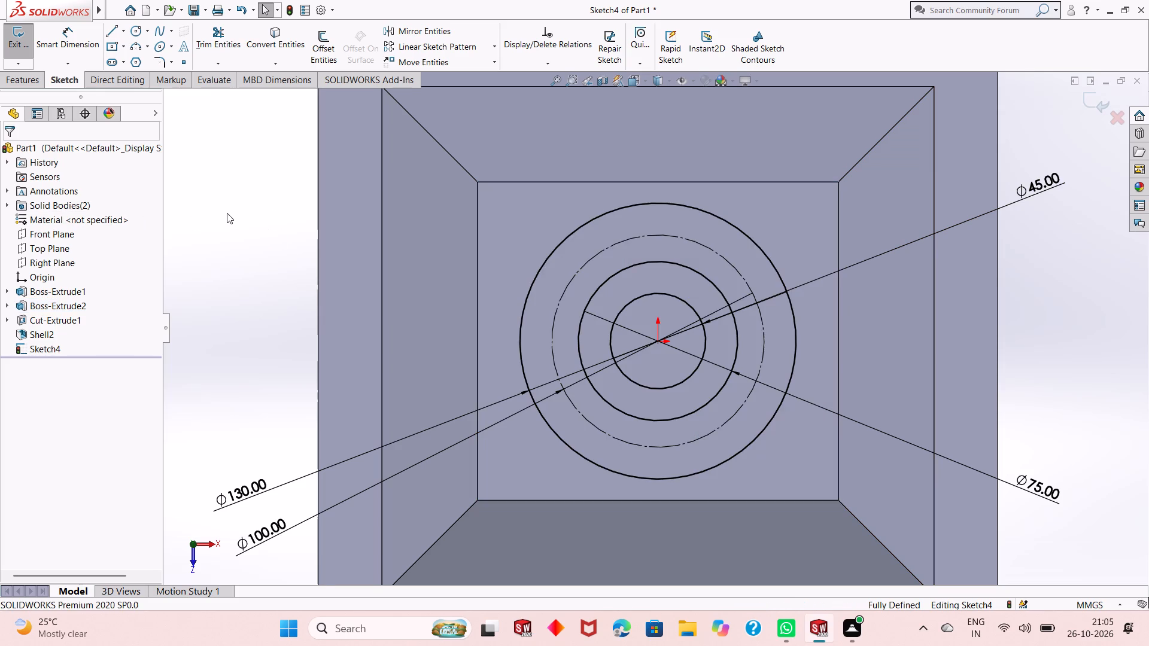
left_click(682, 264)
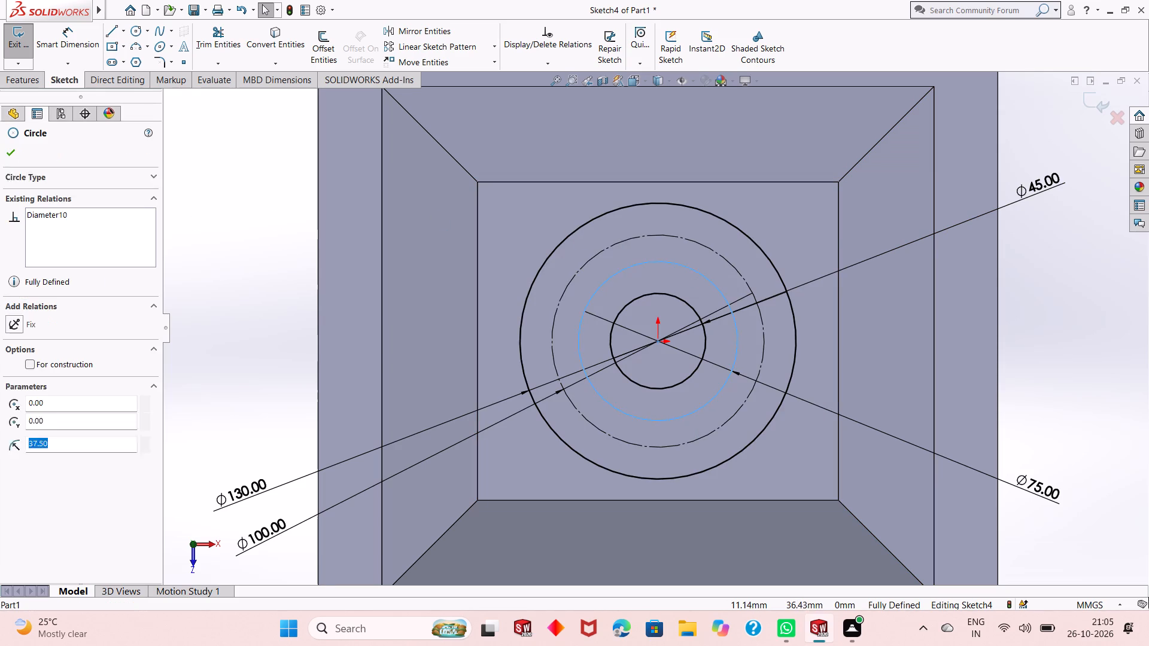
left_click(735, 230)
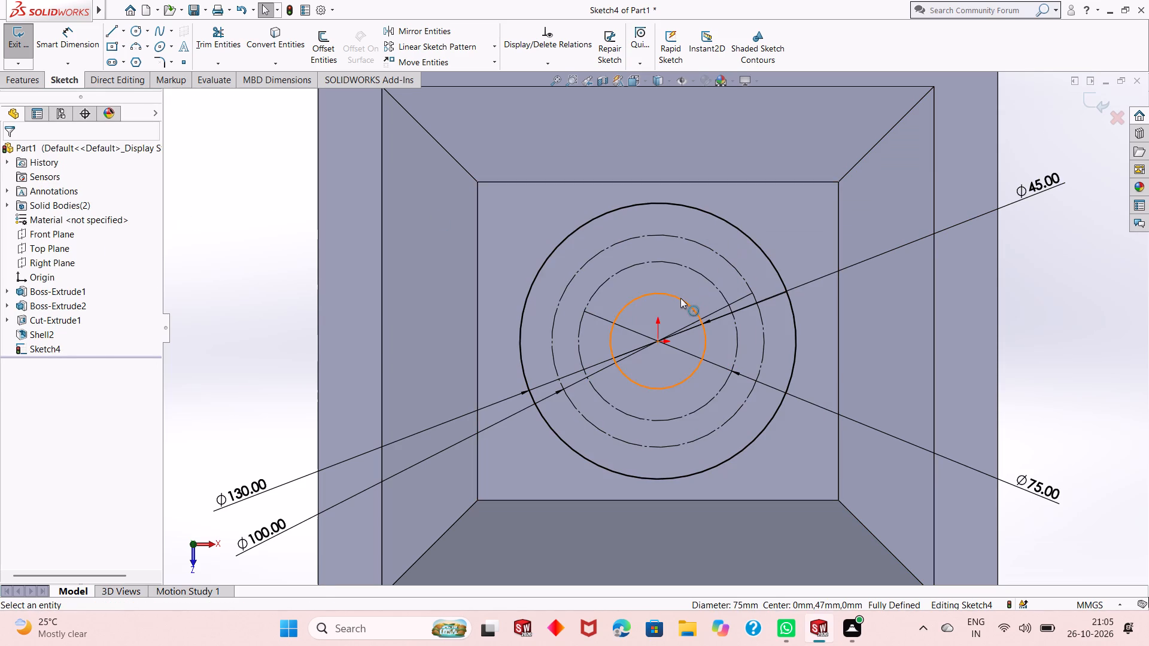
left_click(680, 298)
left_click(734, 258)
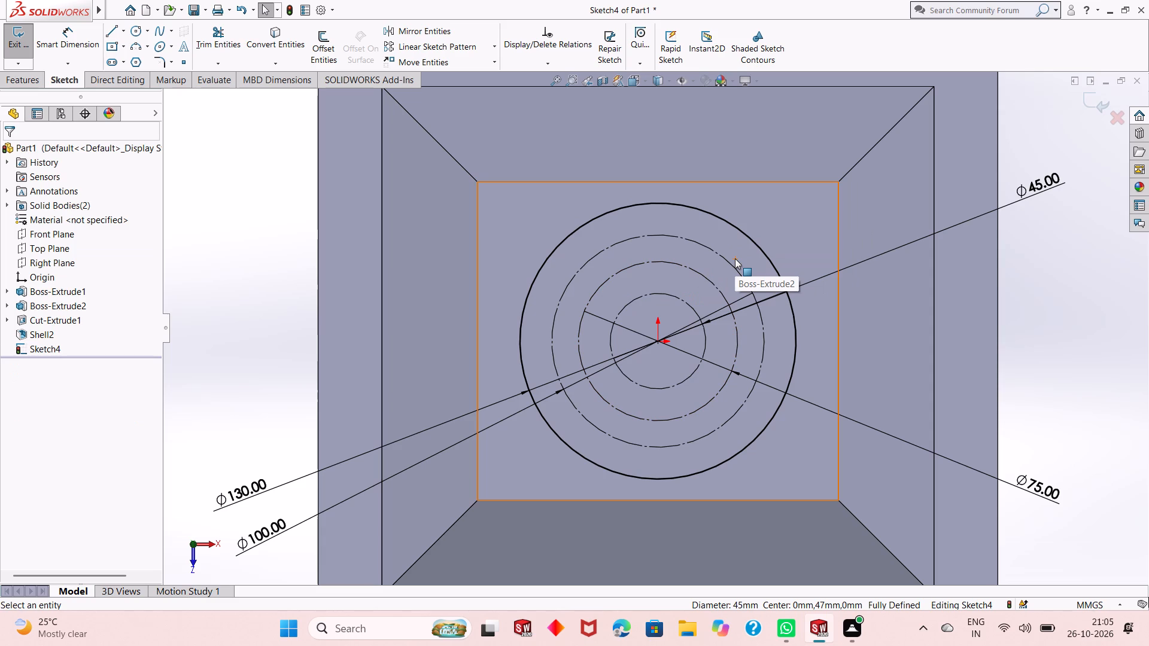
Offset the 100 mm construction circle by 2 mm in both directions, keeping the offset dimensions.
scroll(639, 246, "down", 2)
left_click(644, 244)
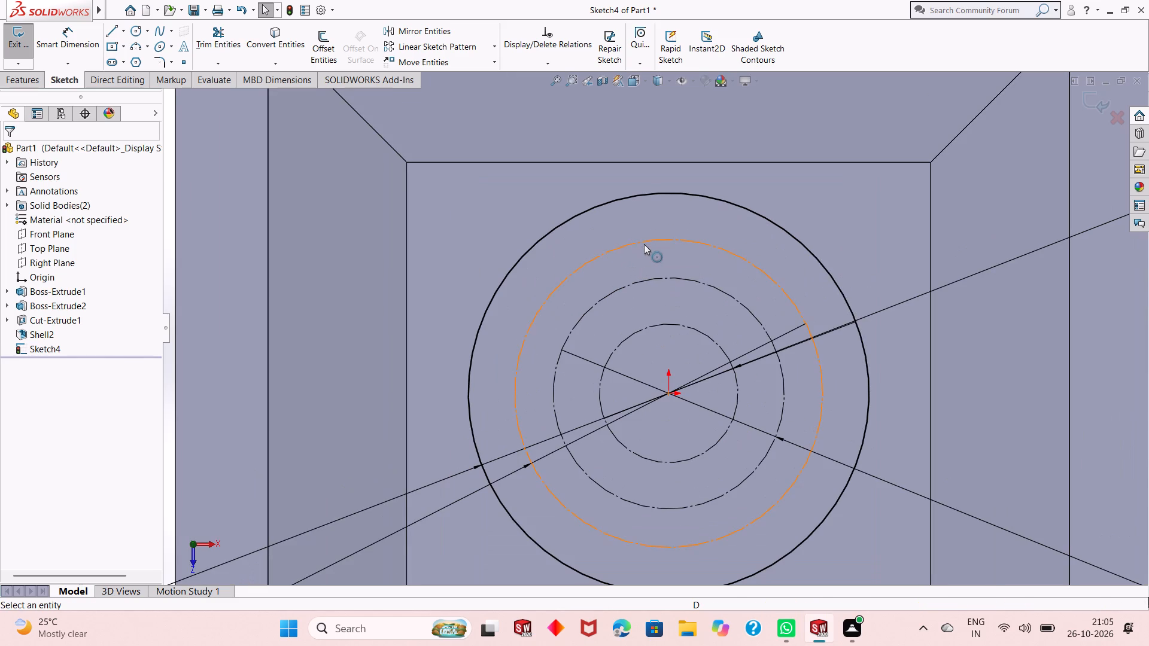
left_click(311, 53)
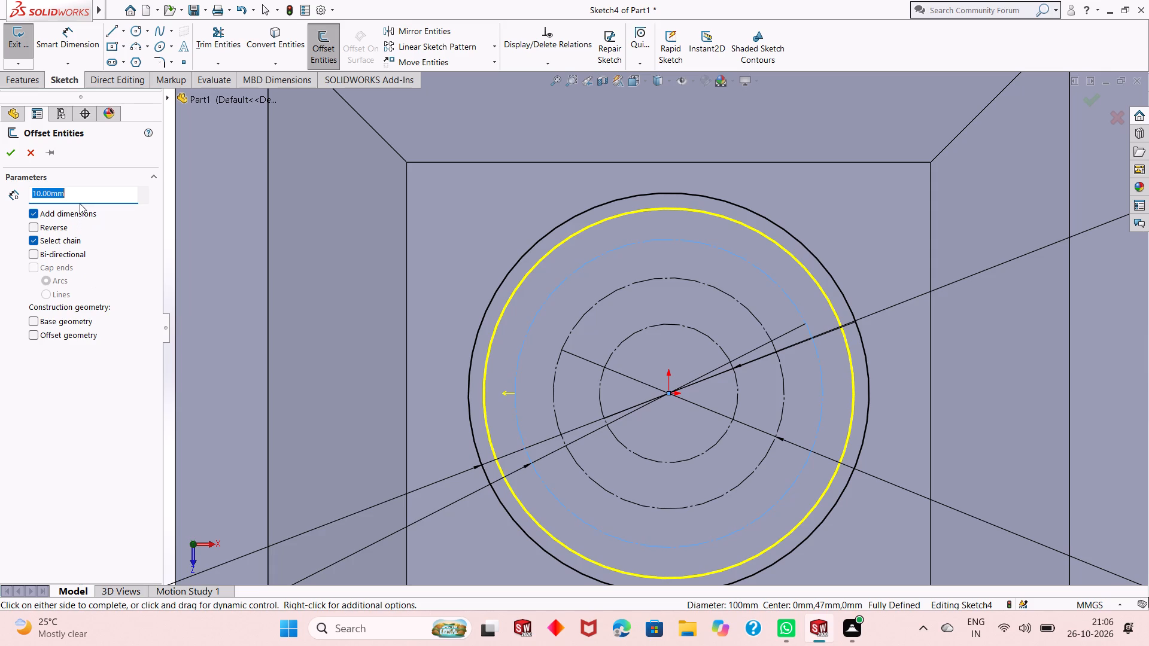
key("2")
key("Return")
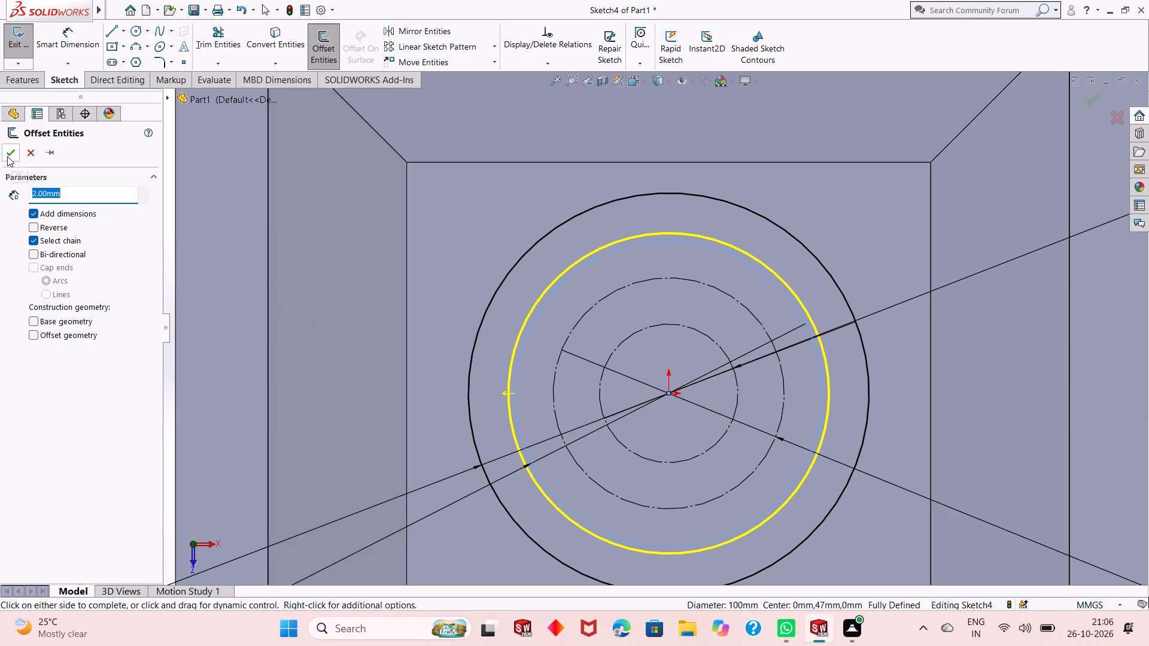
left_click(42, 257)
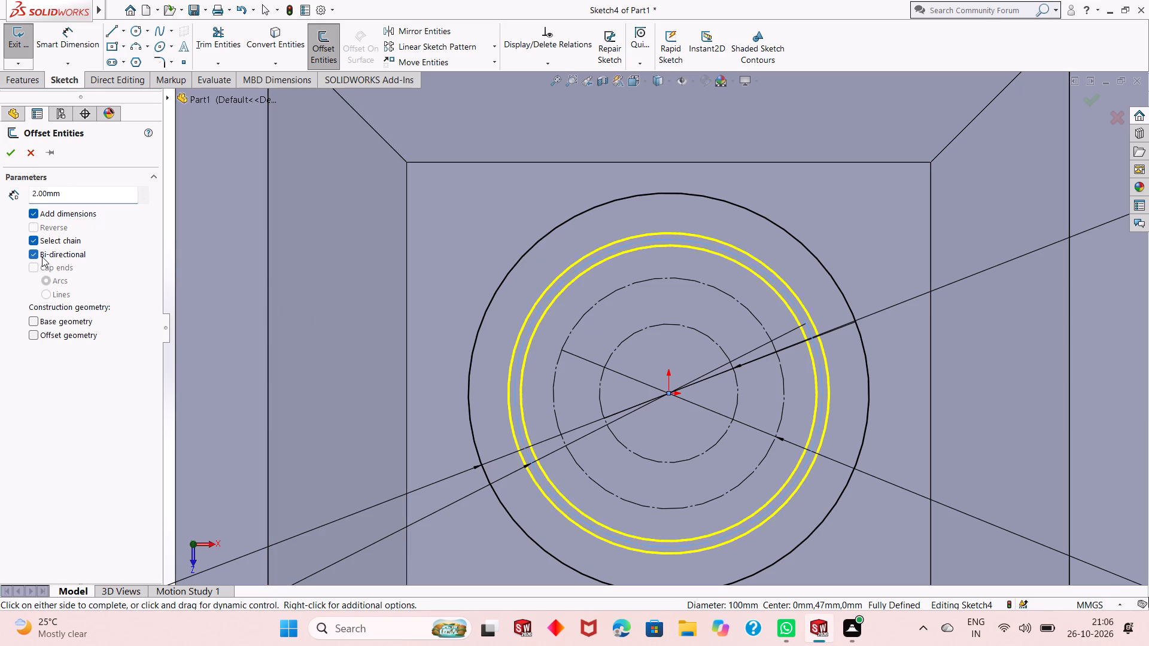
left_click(8, 160)
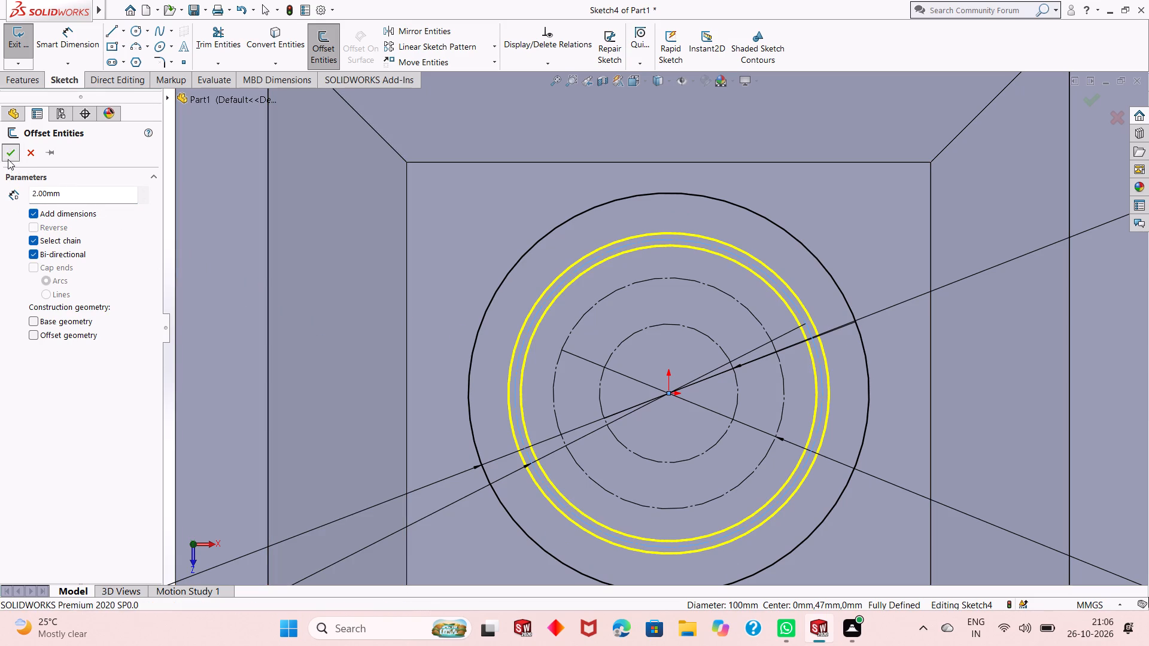
Offset the 75 mm construction circle by 2 mm in both directions.
scroll(661, 382, "down", 1)
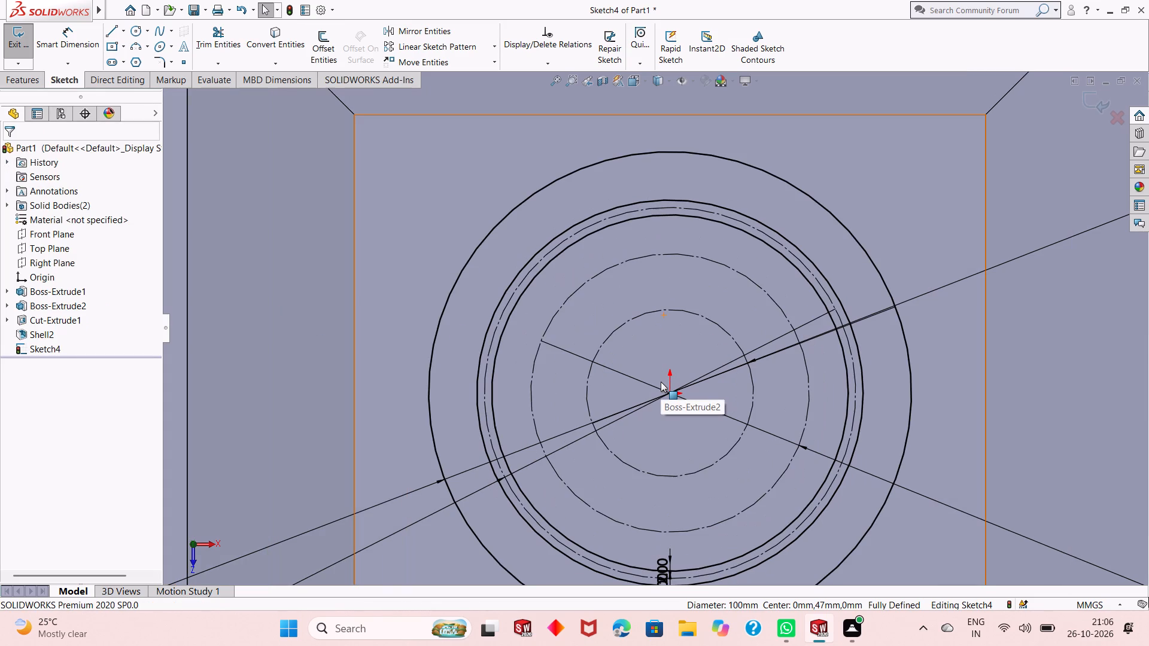
scroll(646, 346, "up", 1)
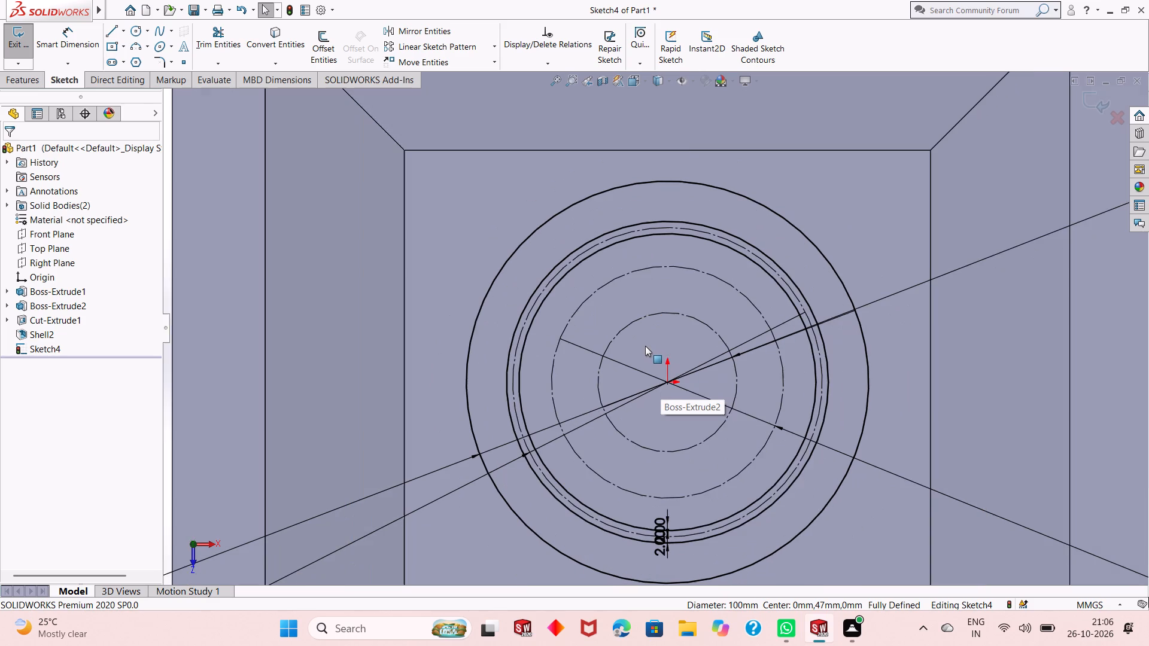
scroll(690, 332, "down", 1)
left_click(616, 261)
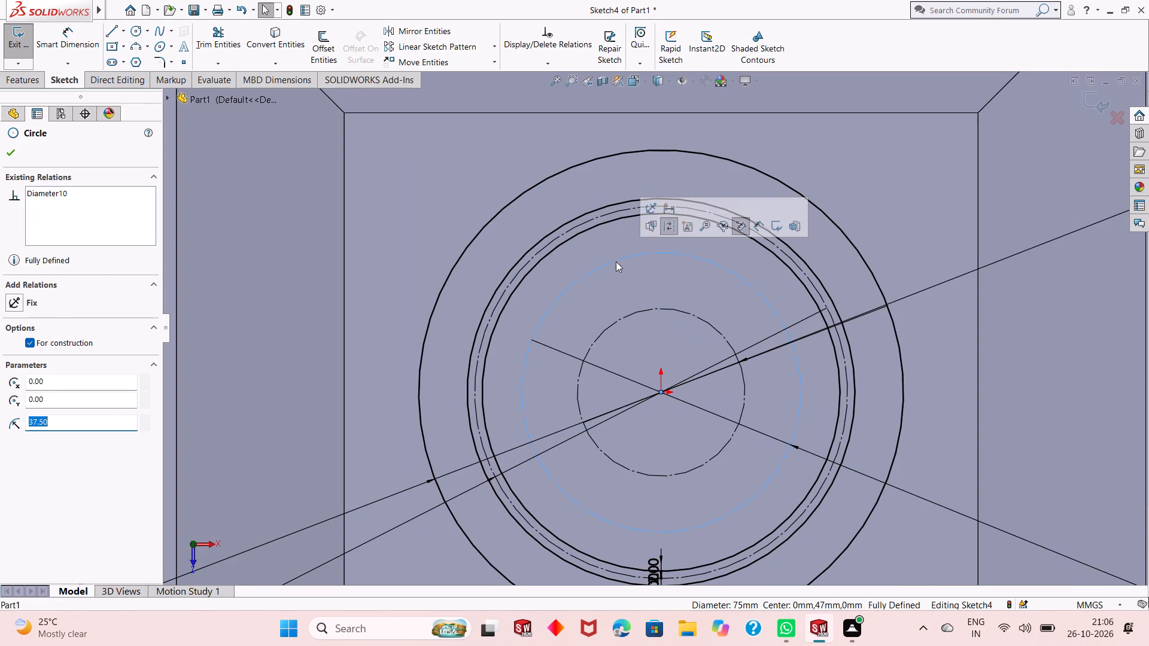
left_click(323, 45)
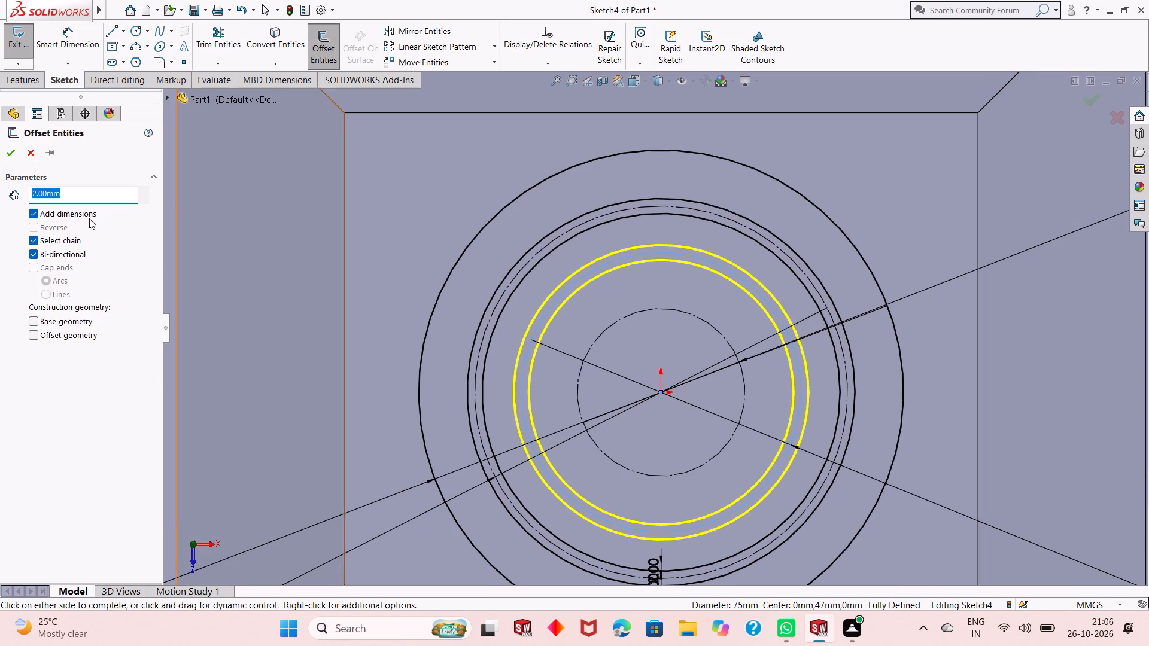
left_click(10, 157)
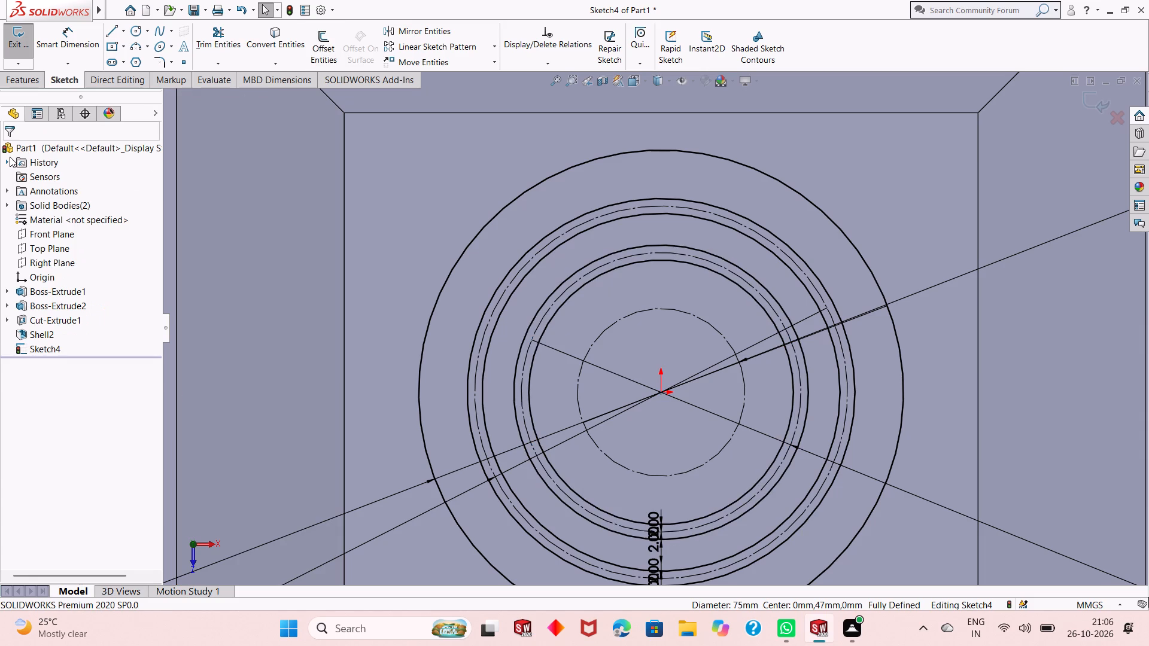
Offset the 45 mm construction circle by 2 mm in both directions, keeping the offset dimensions.
left_click(662, 309)
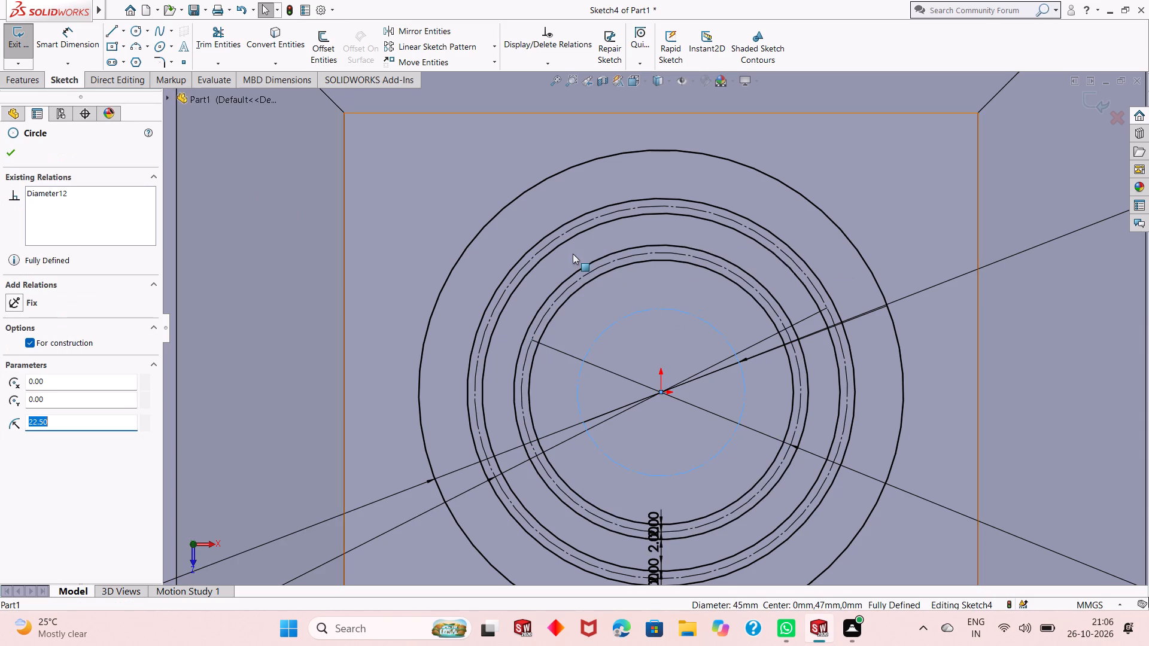
left_click(317, 41)
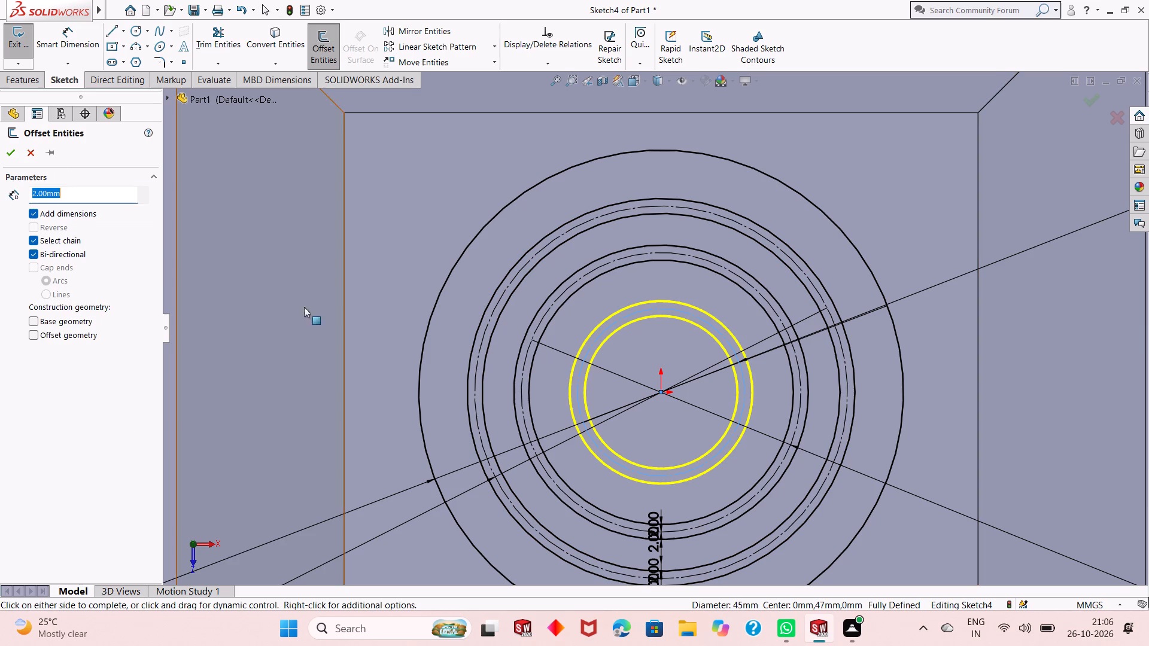
left_click(6, 157)
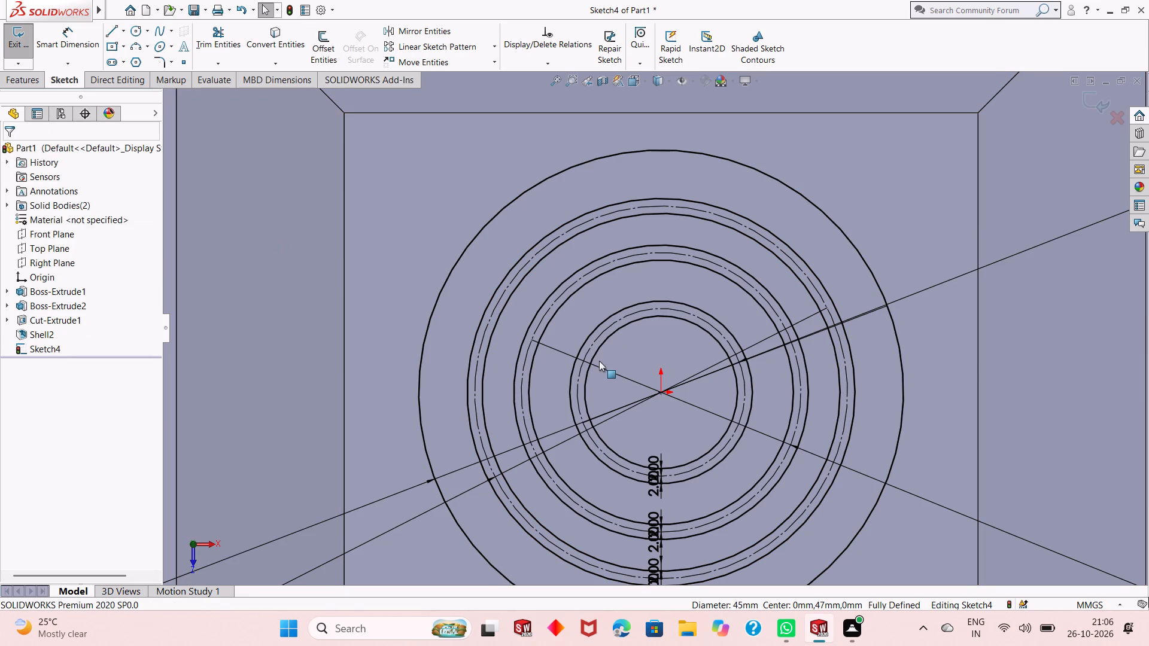
Draw a vertical centerline about 141 mm long through the origin, extending past the 130 mm circle at both ends.
scroll(599, 365, "up", 3)
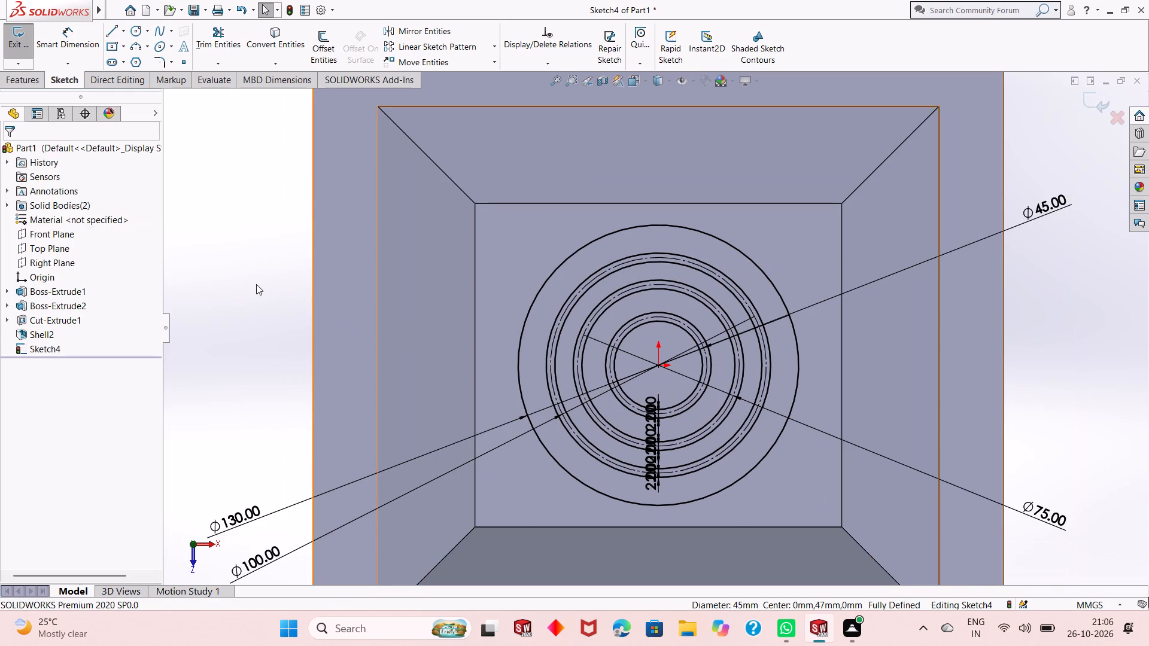
scroll(675, 362, "down", 2)
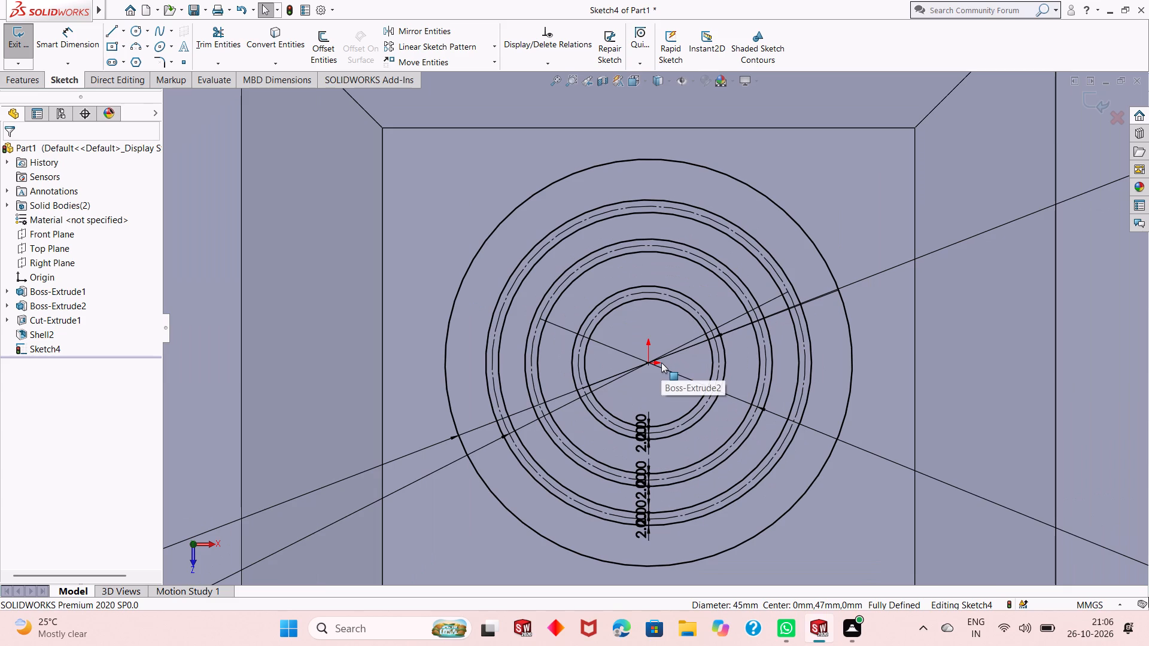
scroll(663, 325, "up", 1)
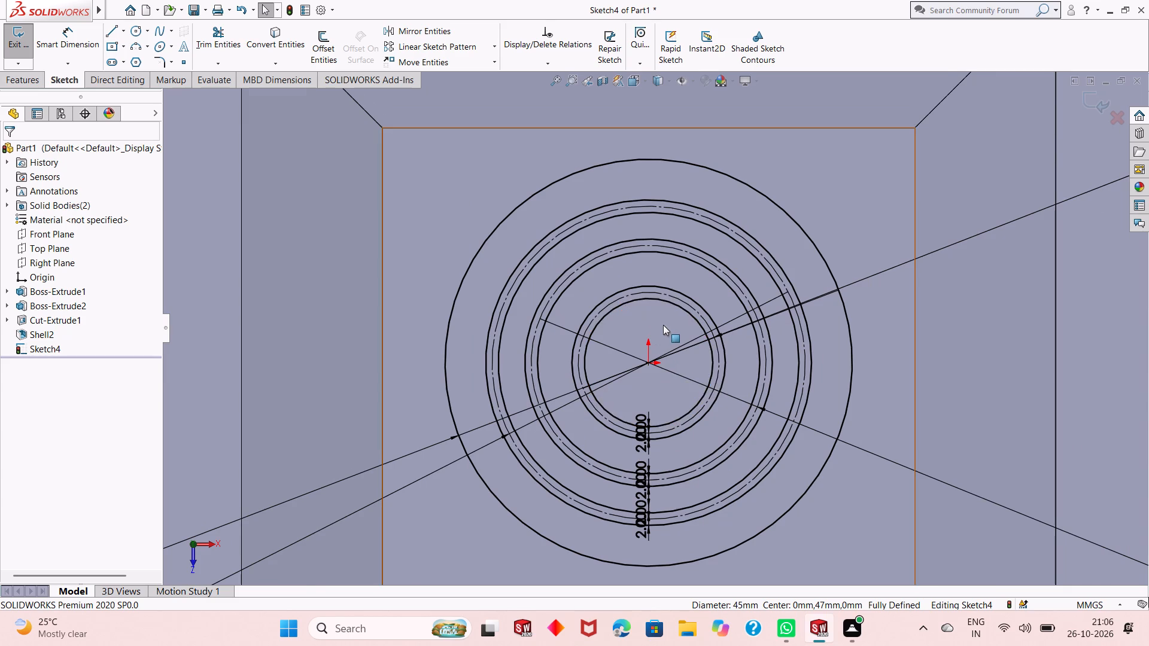
scroll(675, 256, "down", 1)
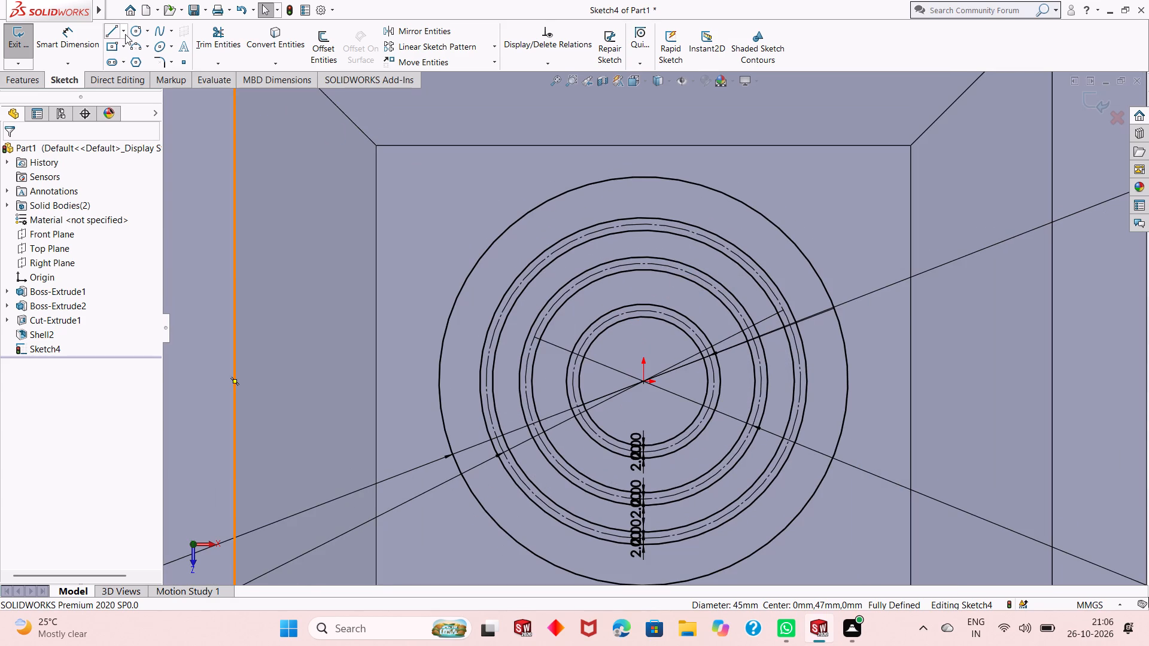
left_click(125, 34)
left_click(138, 62)
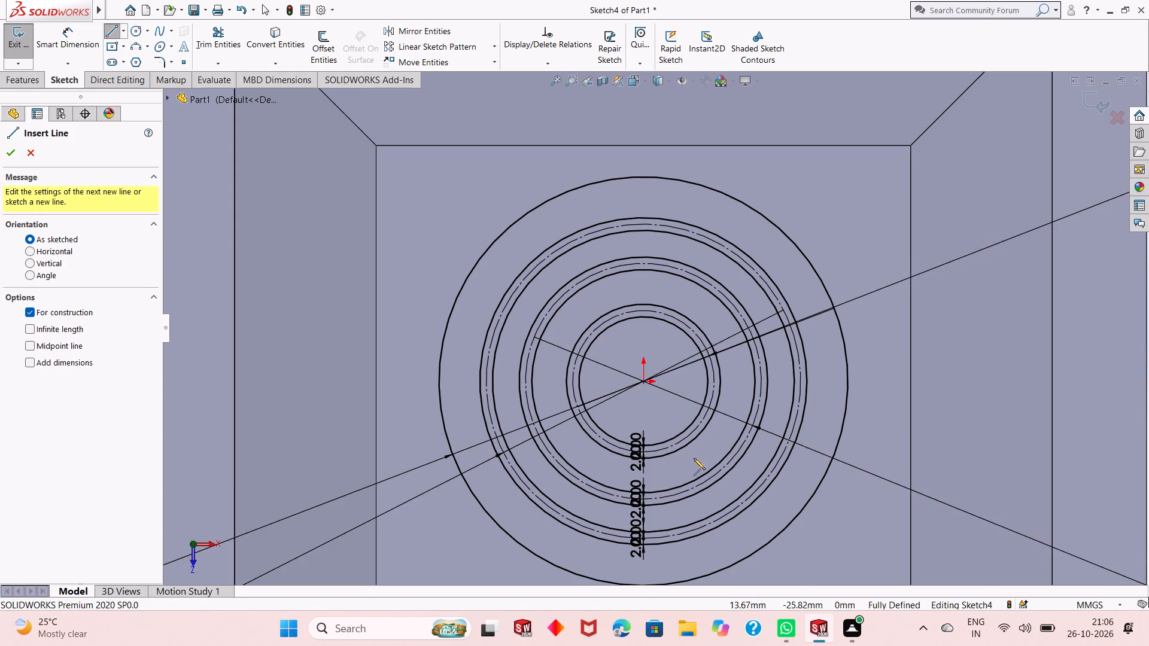
scroll(694, 455, "up", 2)
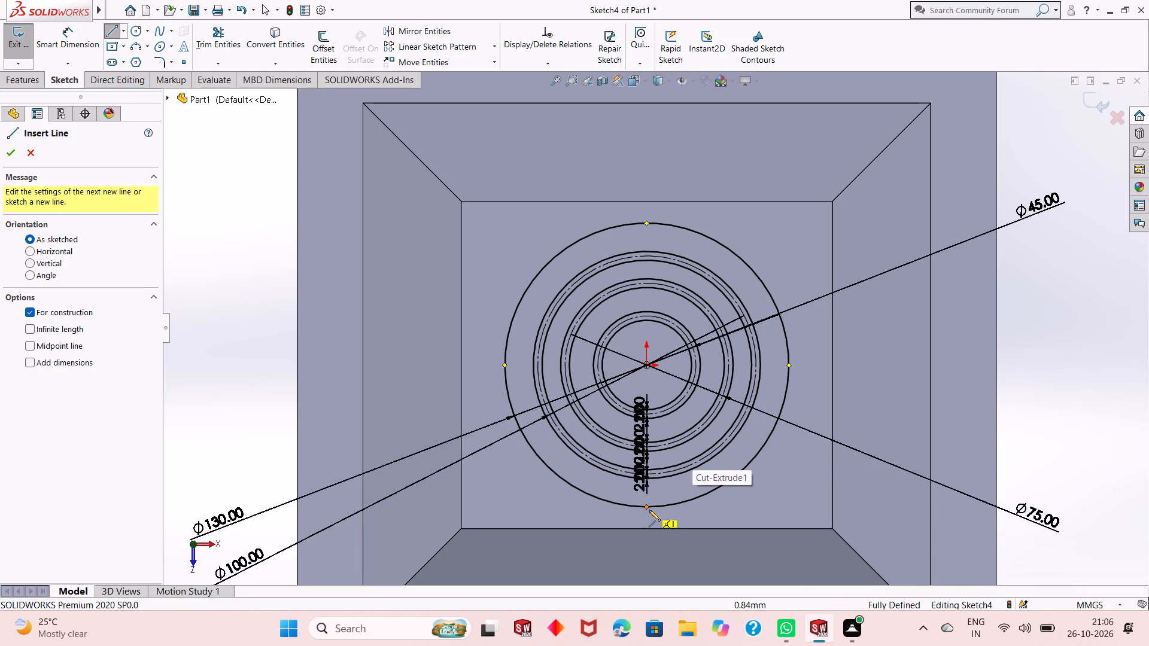
left_click(646, 516)
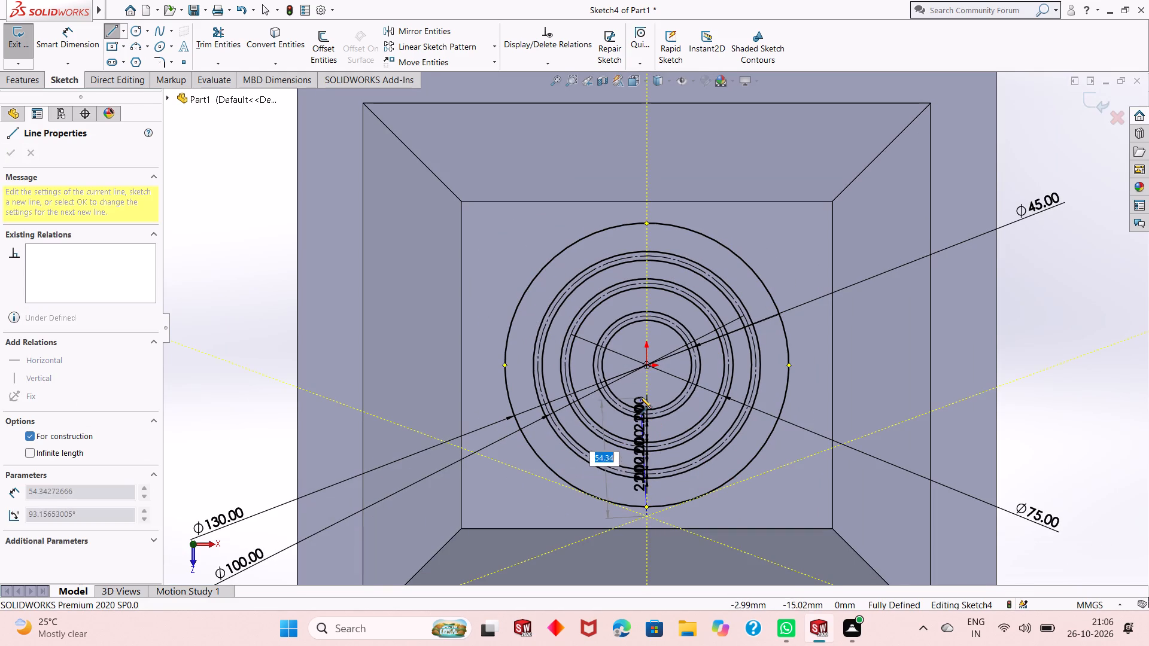
left_click(647, 209)
right_click(647, 209)
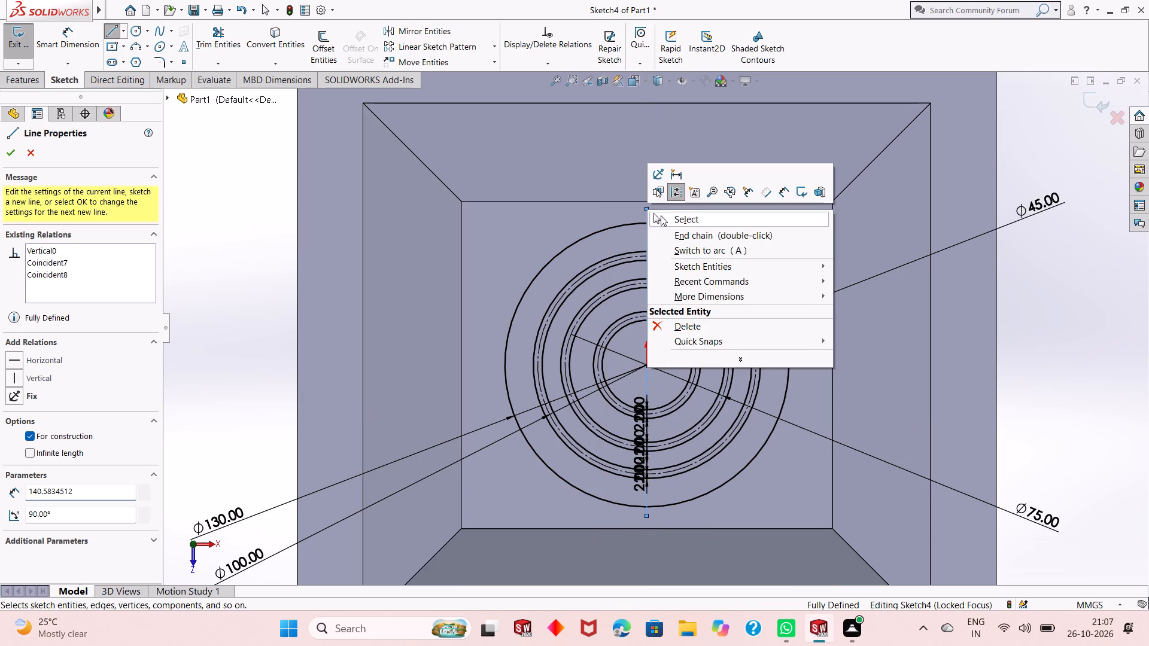
left_click(667, 220)
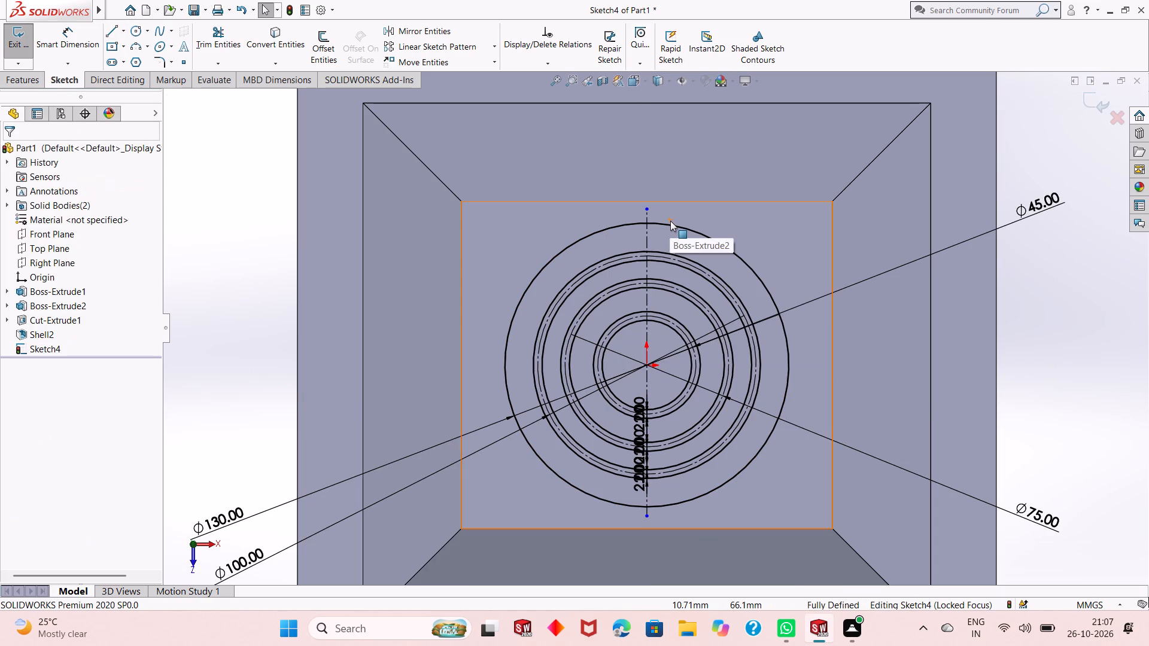
Offset the vertical centerline by 2 mm in both directions, keeping the offset dimensions.
left_click(648, 234)
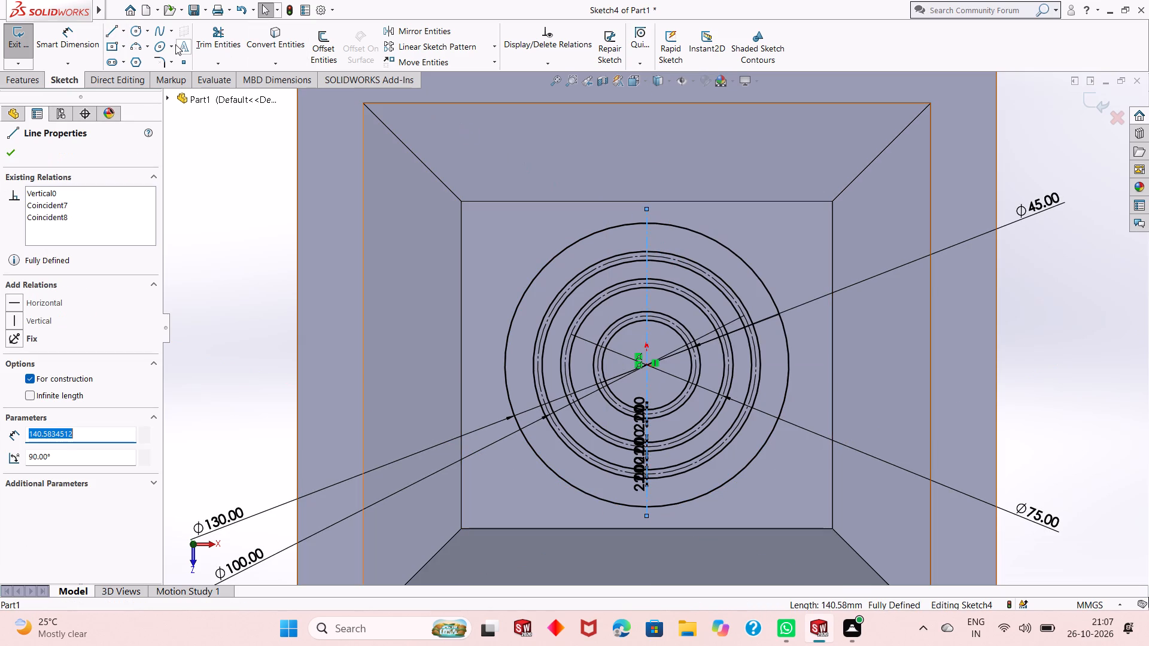
left_click(321, 45)
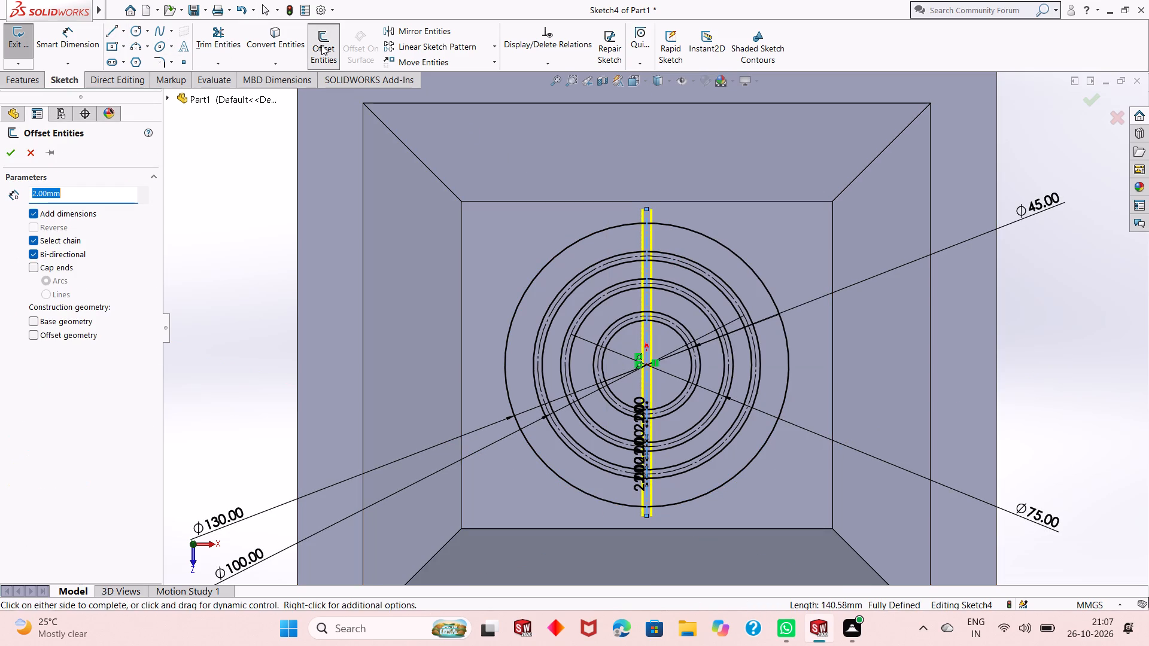
left_click(12, 159)
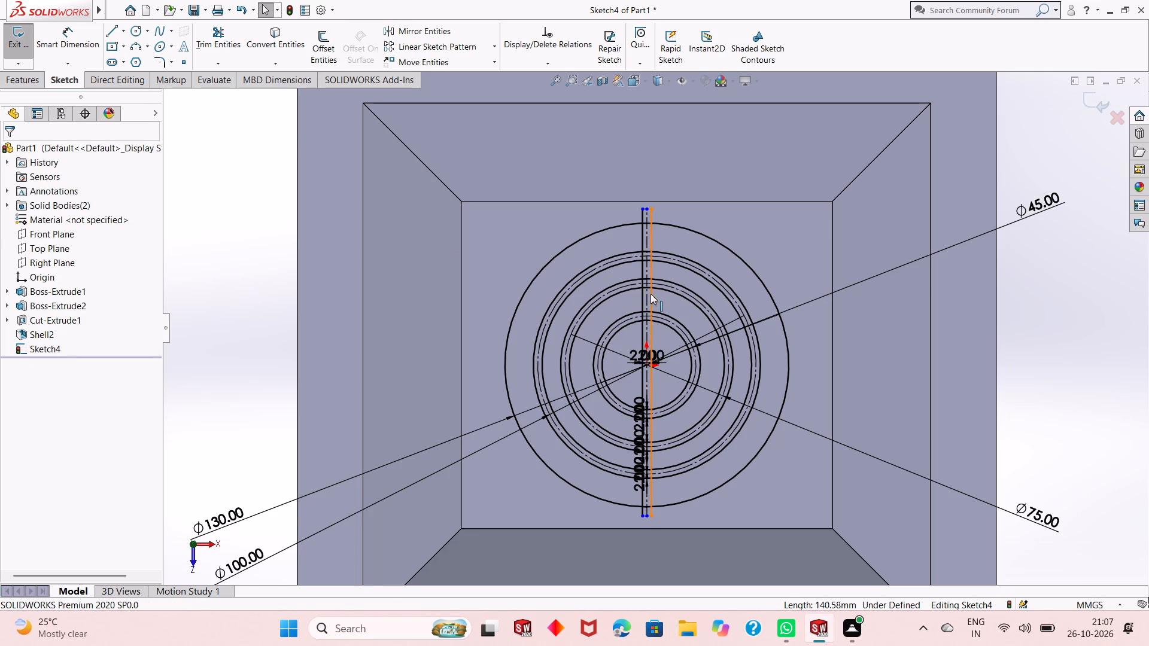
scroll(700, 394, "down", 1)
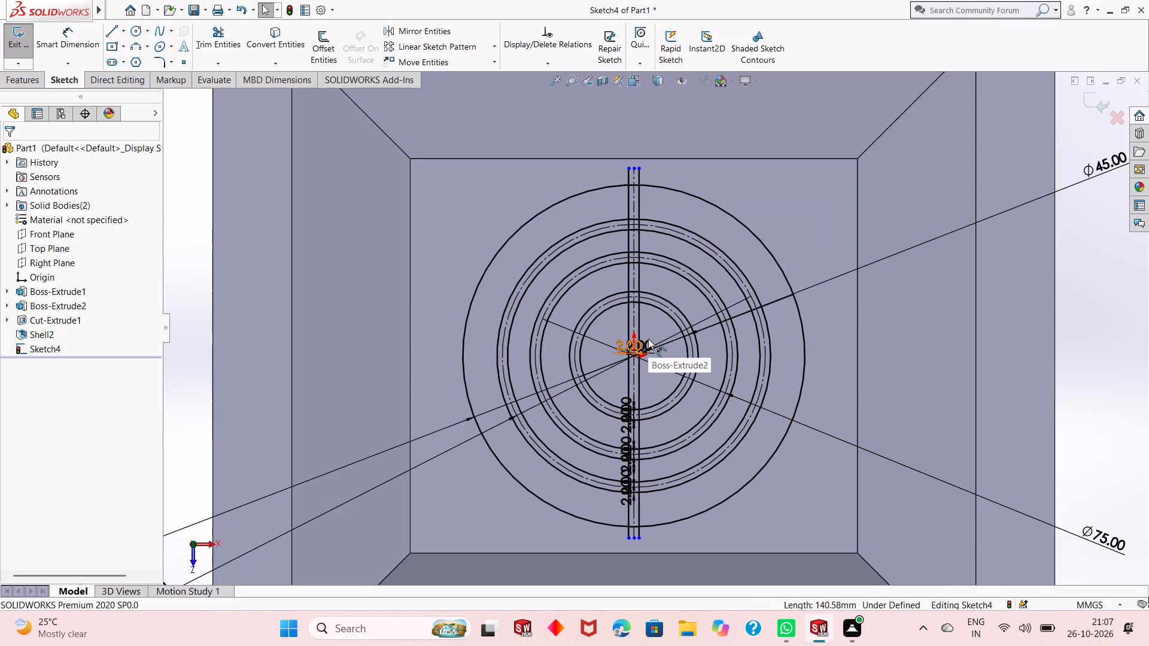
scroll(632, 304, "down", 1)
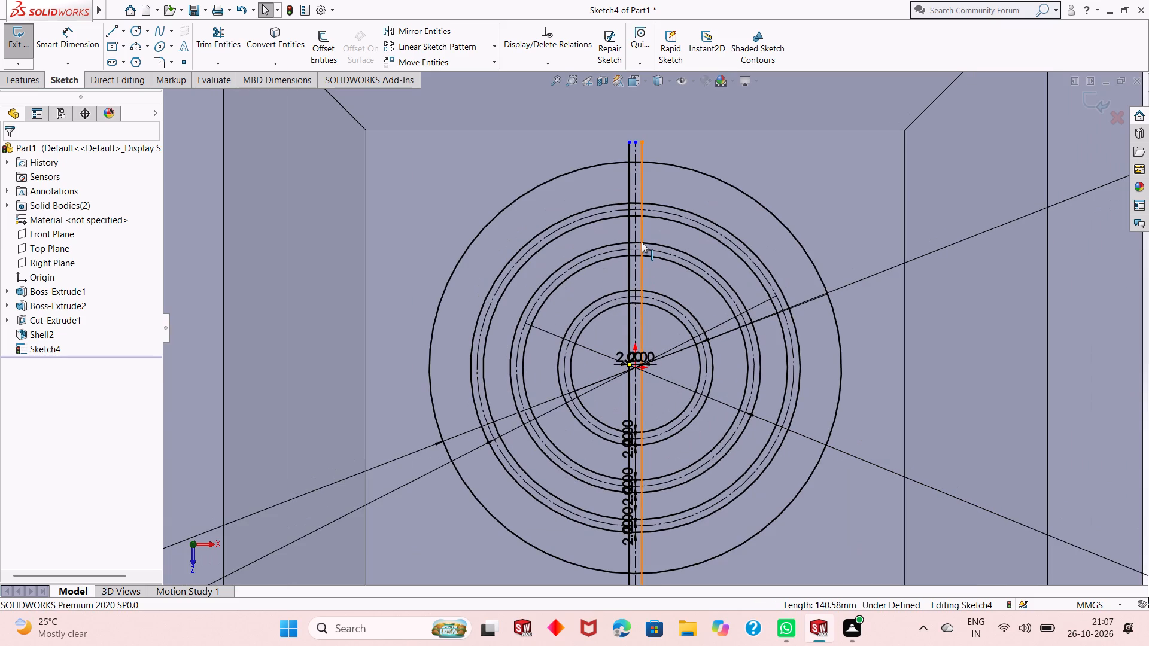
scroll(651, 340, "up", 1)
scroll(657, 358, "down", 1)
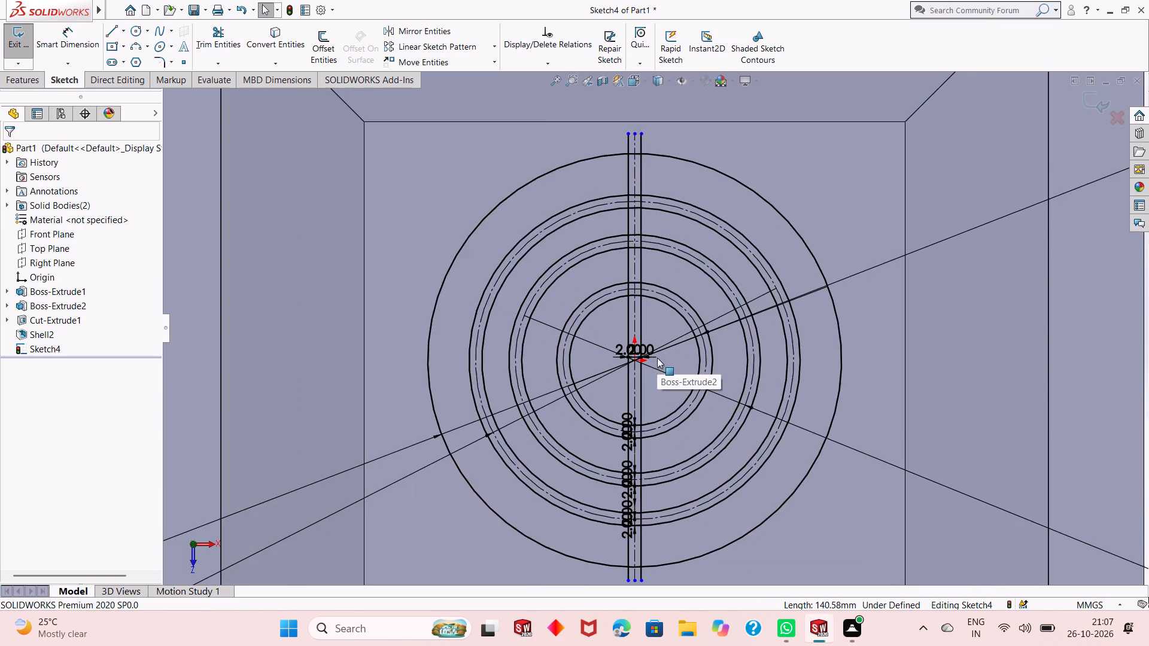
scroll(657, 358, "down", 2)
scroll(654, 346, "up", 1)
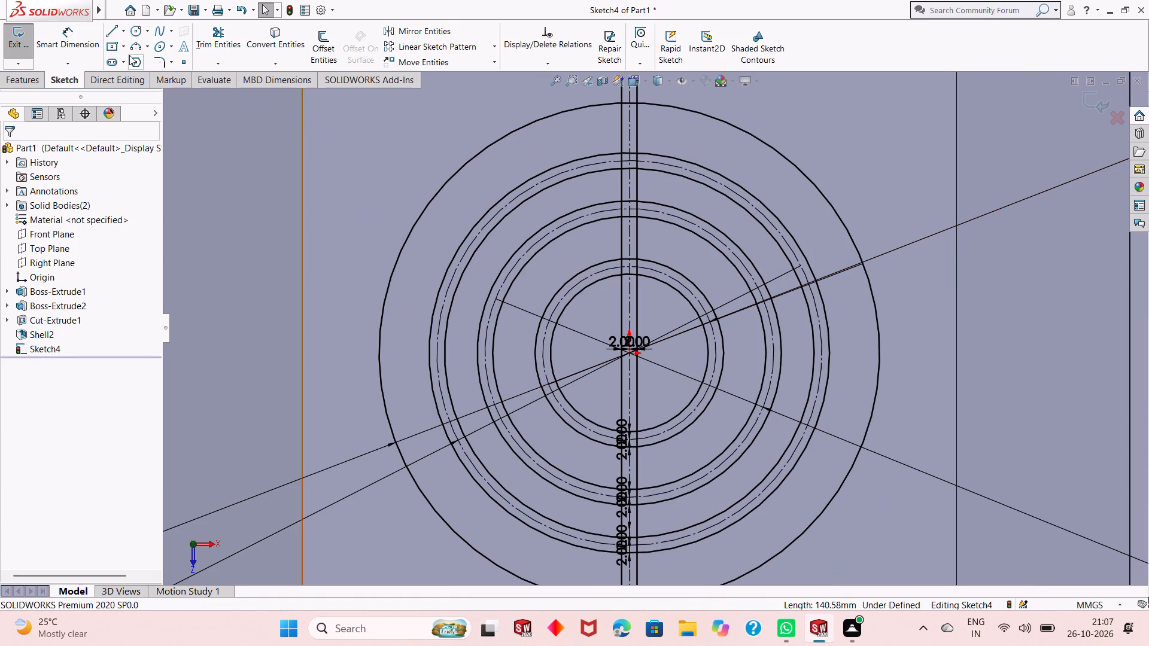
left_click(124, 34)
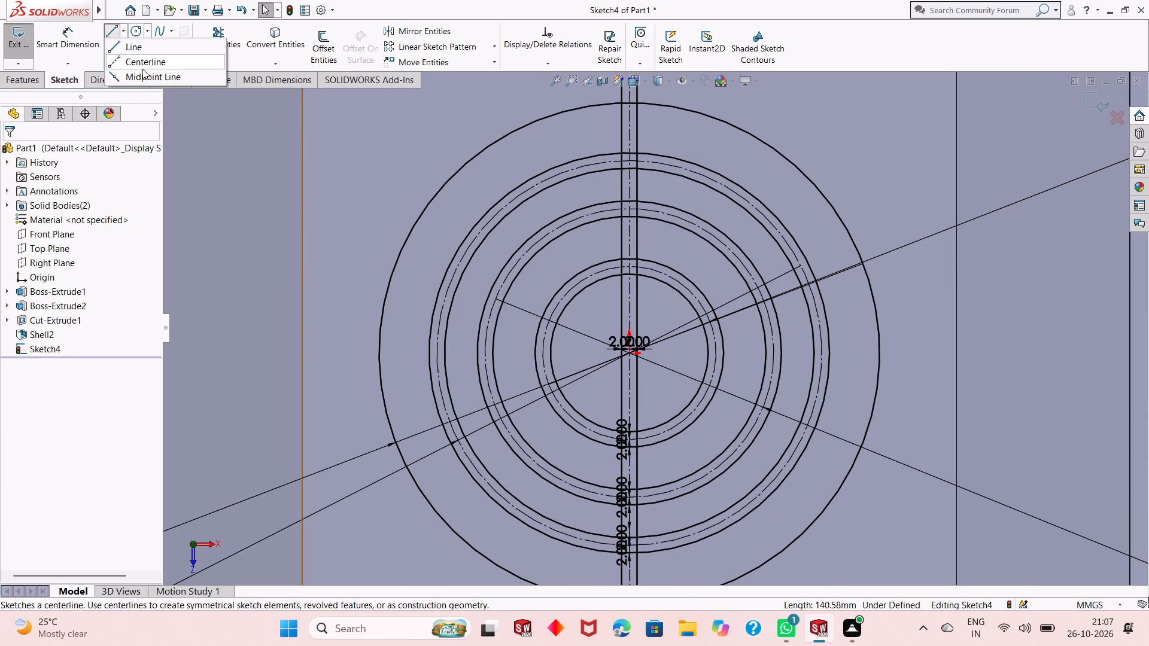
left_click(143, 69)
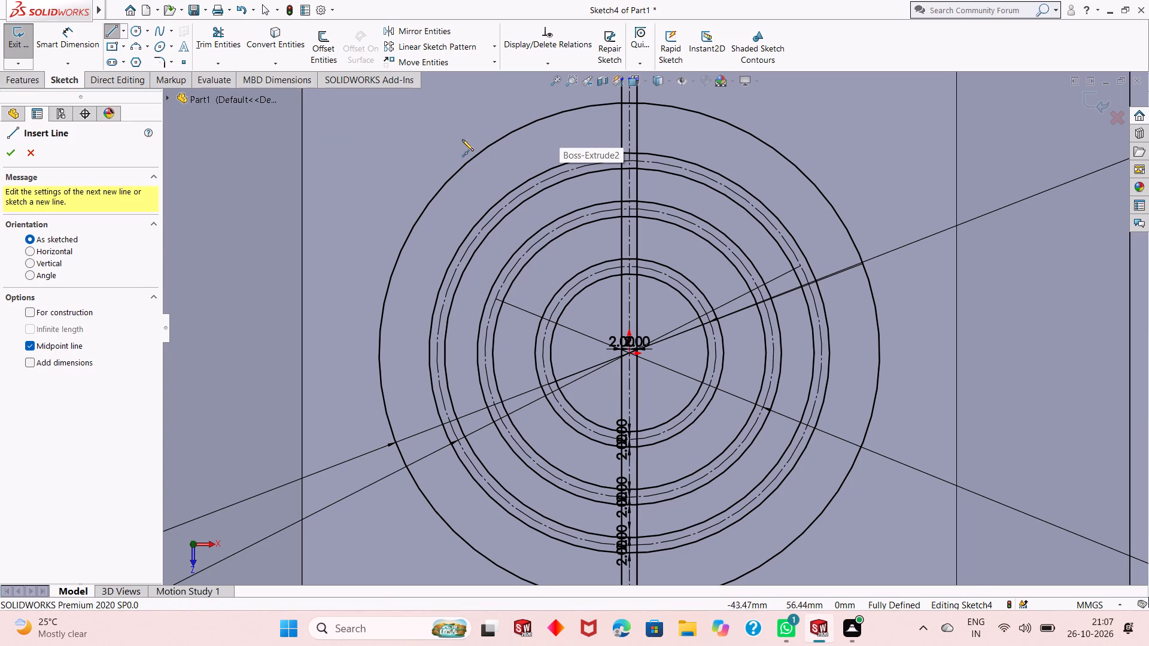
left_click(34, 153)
Draw a horizontal centerline through the origin, extending slightly past the 130 mm circle at both ends.
scroll(654, 351, "up", 1)
scroll(695, 385, "down", 1)
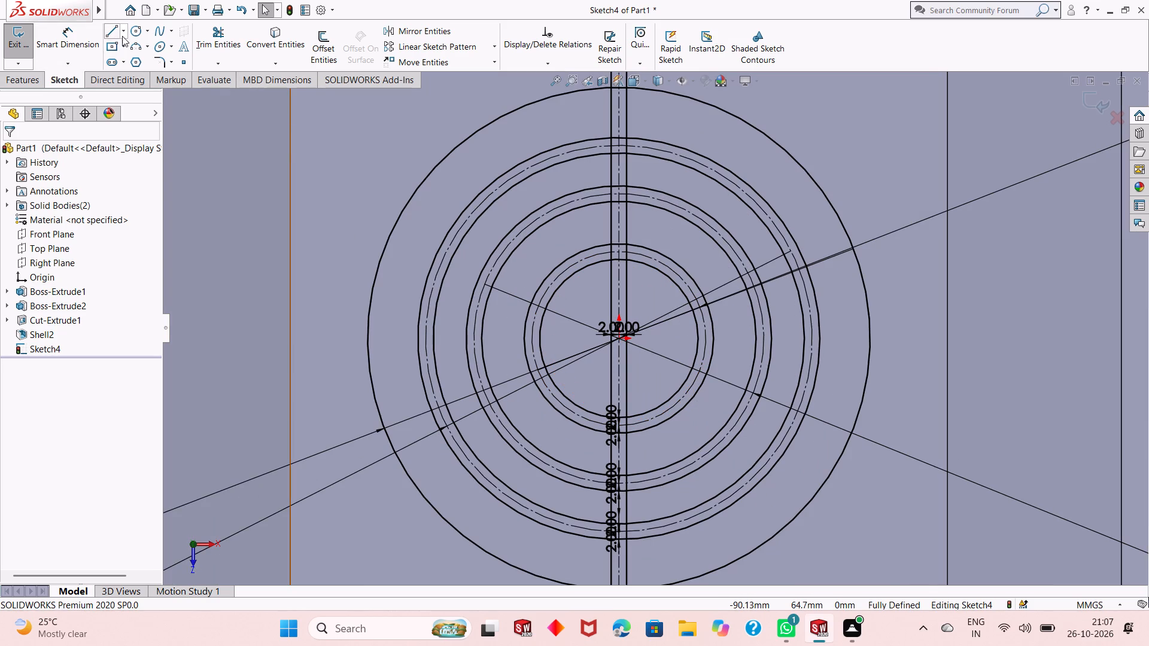
left_click(127, 34)
left_click(138, 56)
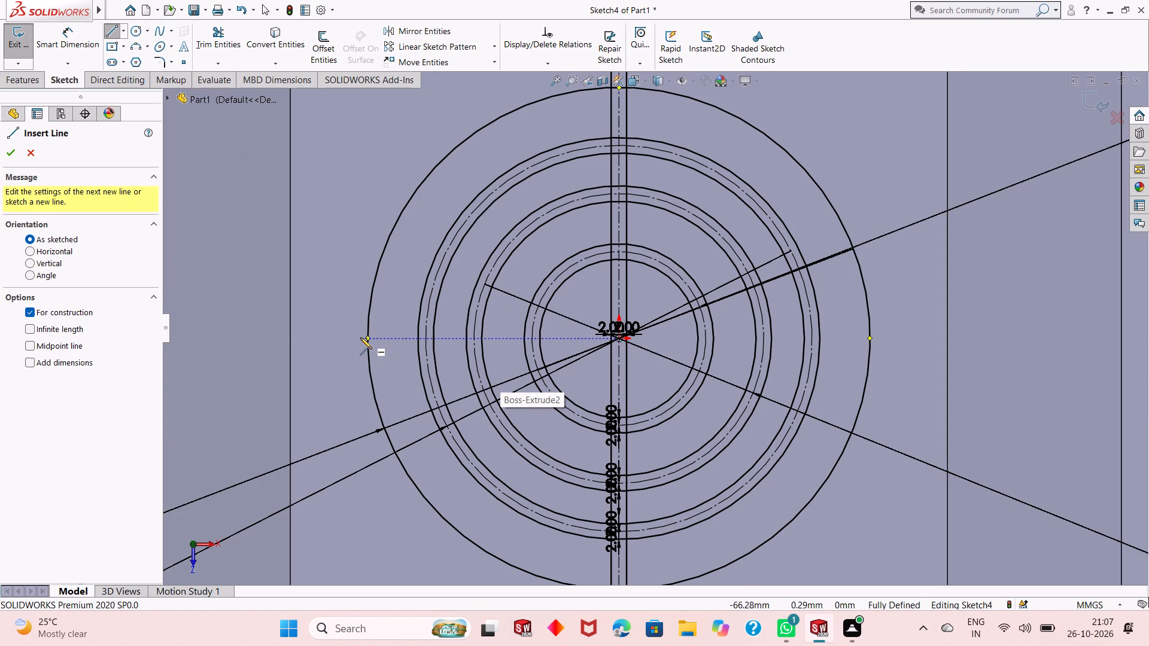
left_click(345, 336)
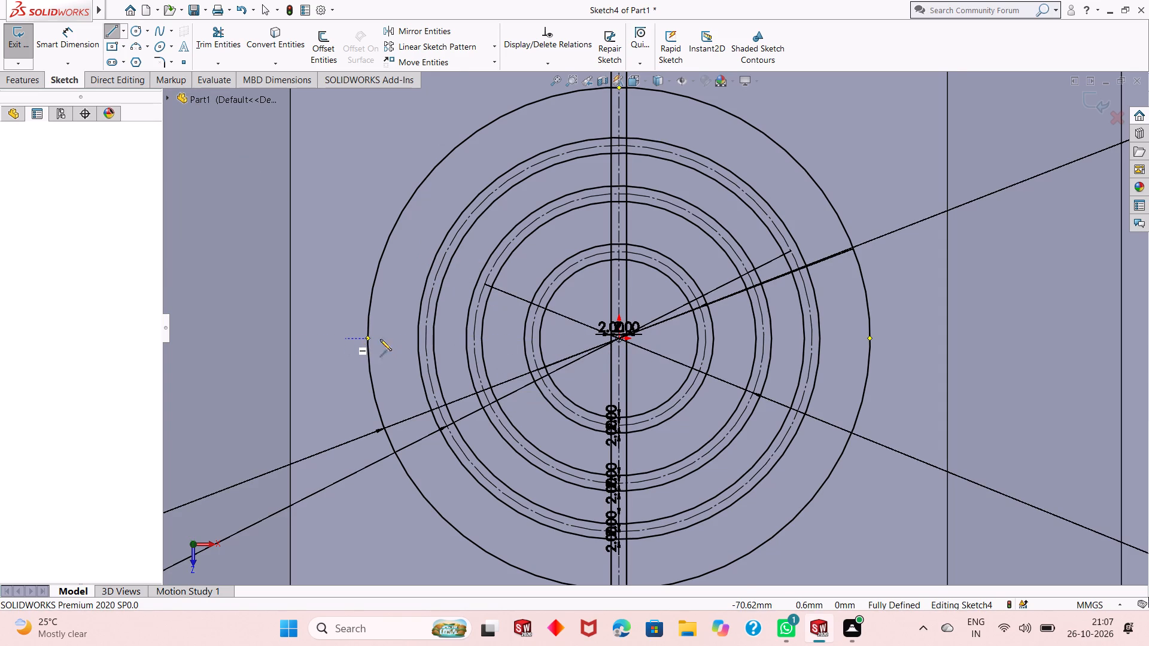
left_click(899, 337)
right_click(925, 297)
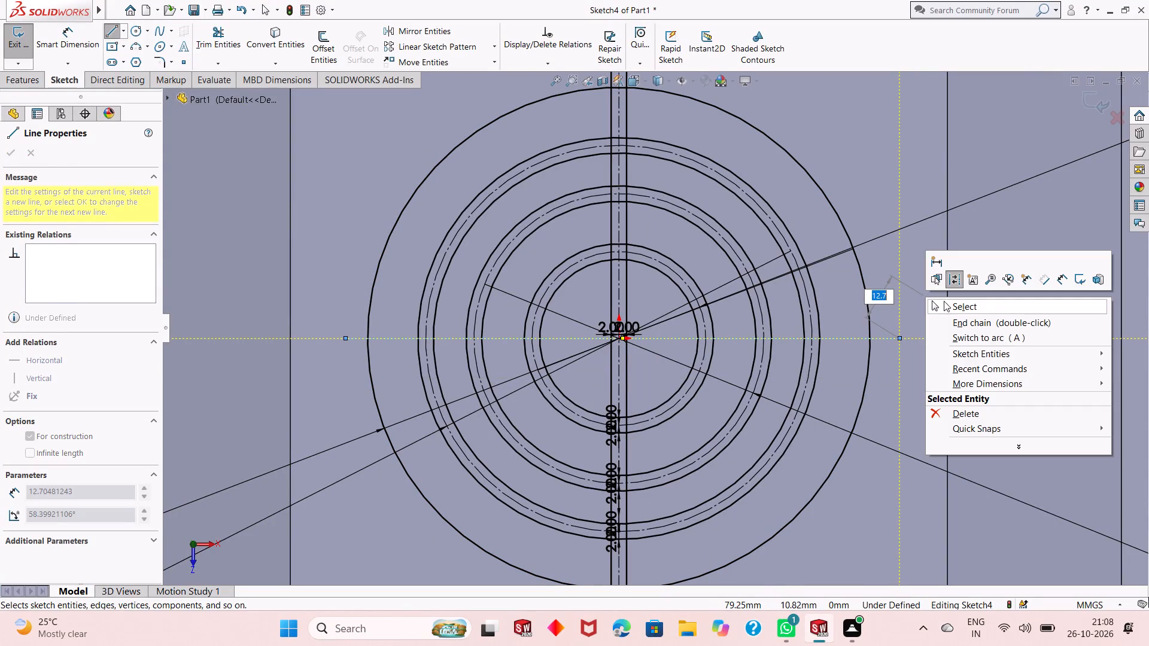
left_click(952, 303)
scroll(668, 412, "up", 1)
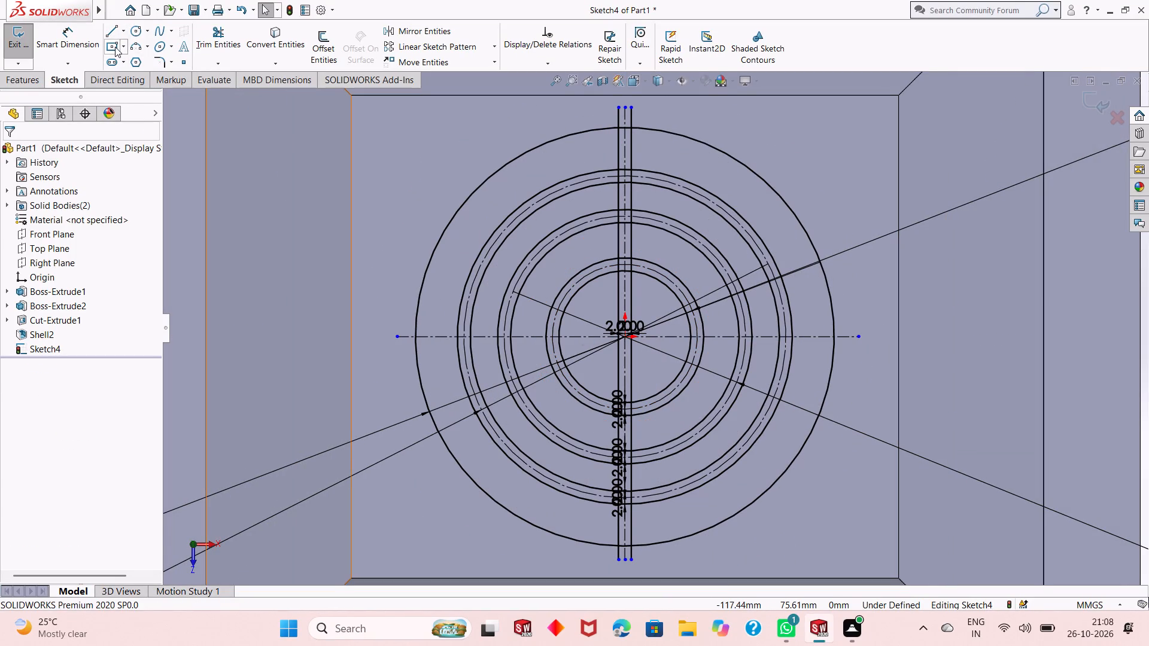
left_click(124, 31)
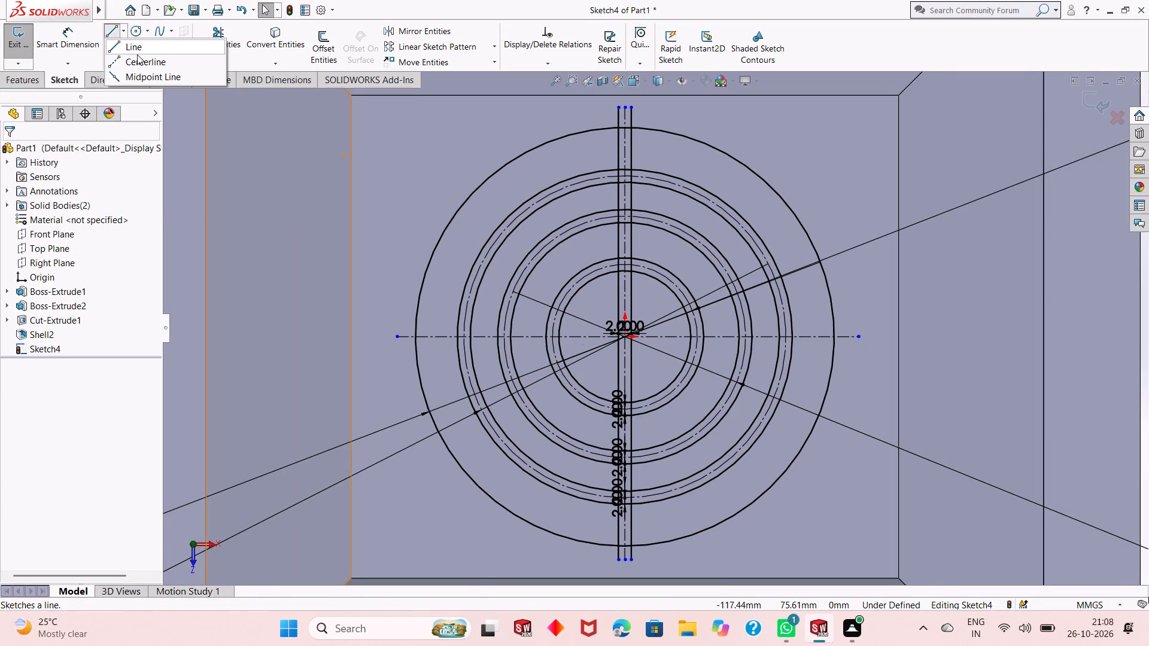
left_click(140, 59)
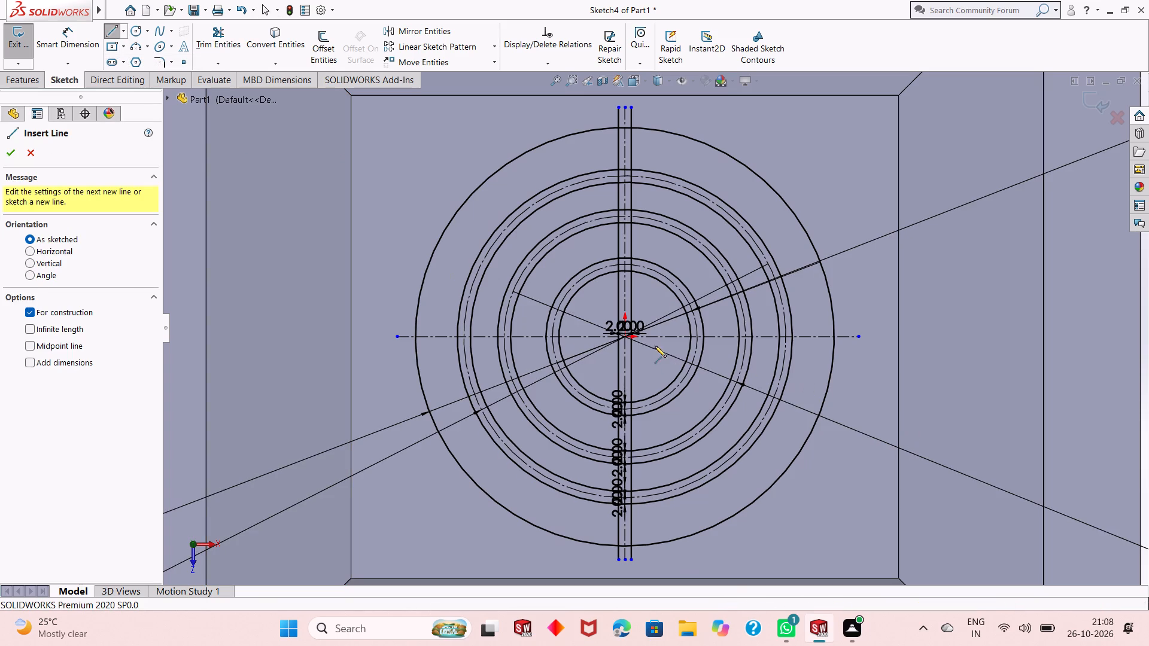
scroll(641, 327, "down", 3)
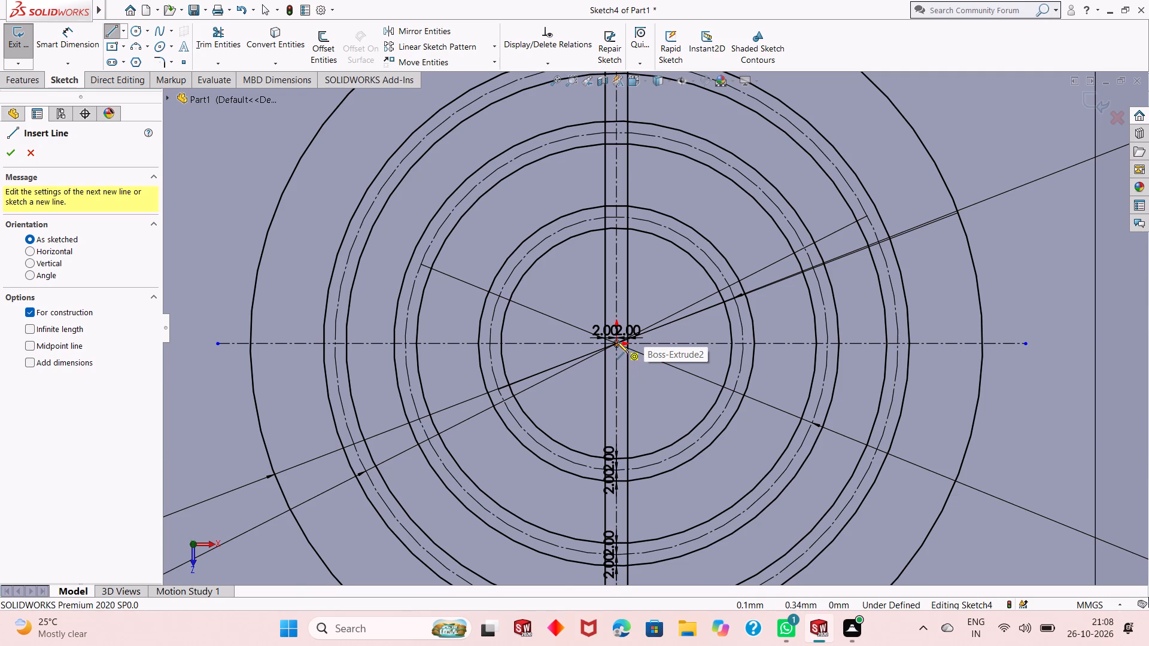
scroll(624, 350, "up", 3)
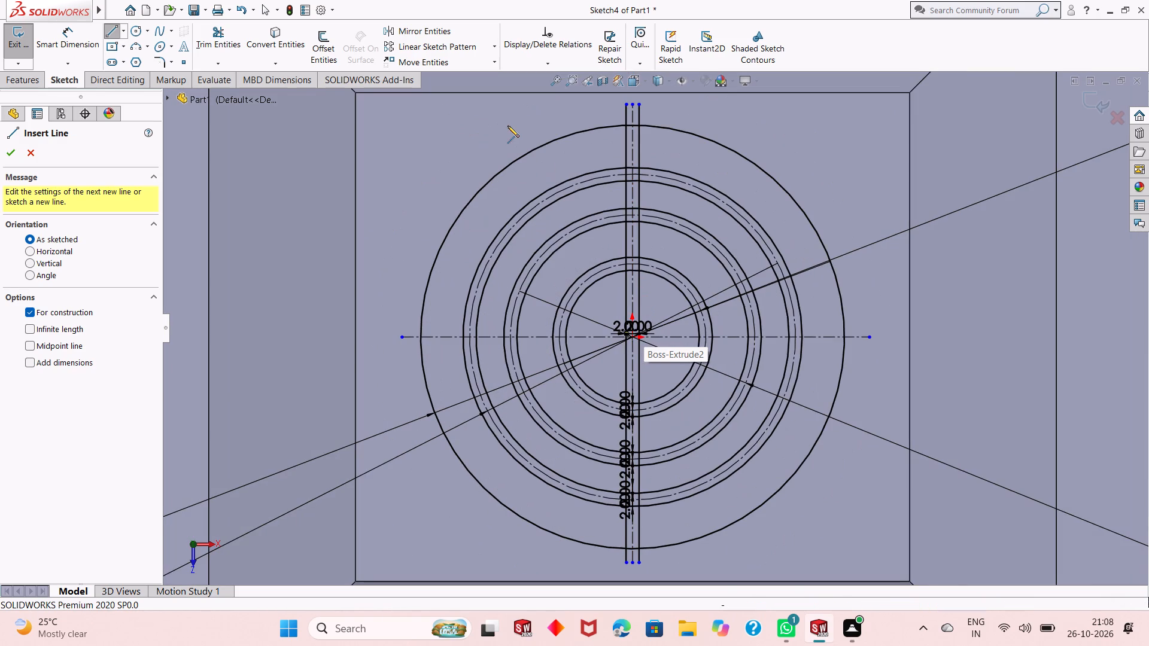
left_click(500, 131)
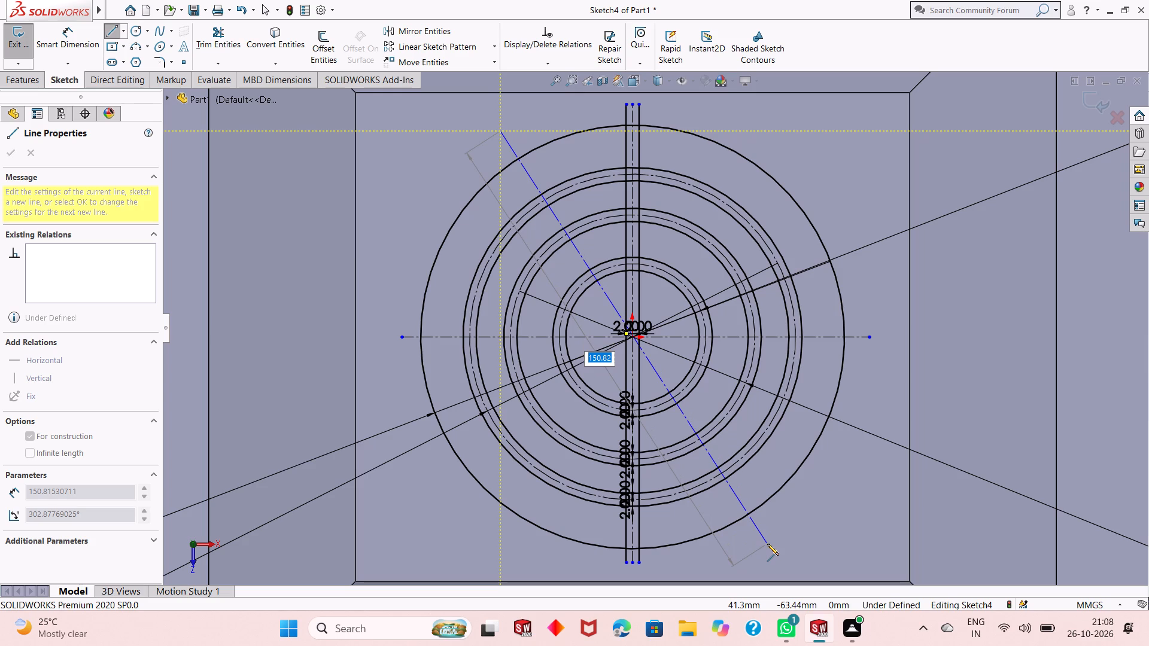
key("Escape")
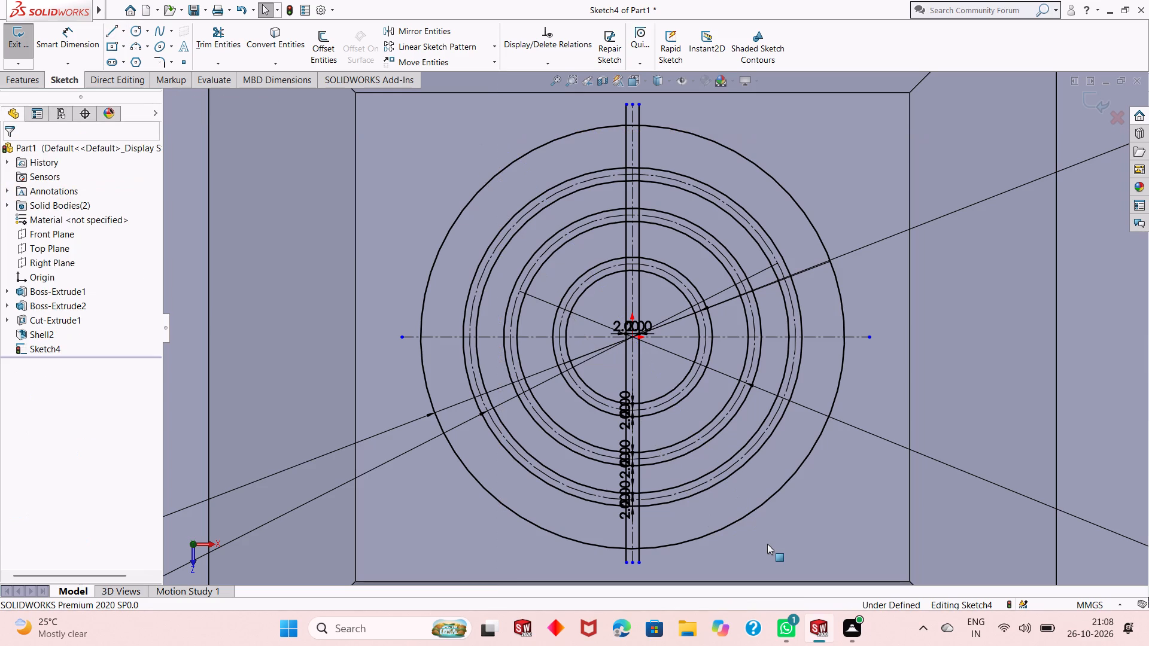
Draw an angled centerline about 76 mm long from the origin to just beyond the 130 mm circle in the sketch's lower-right quadrant.
left_click(123, 29)
left_click(133, 56)
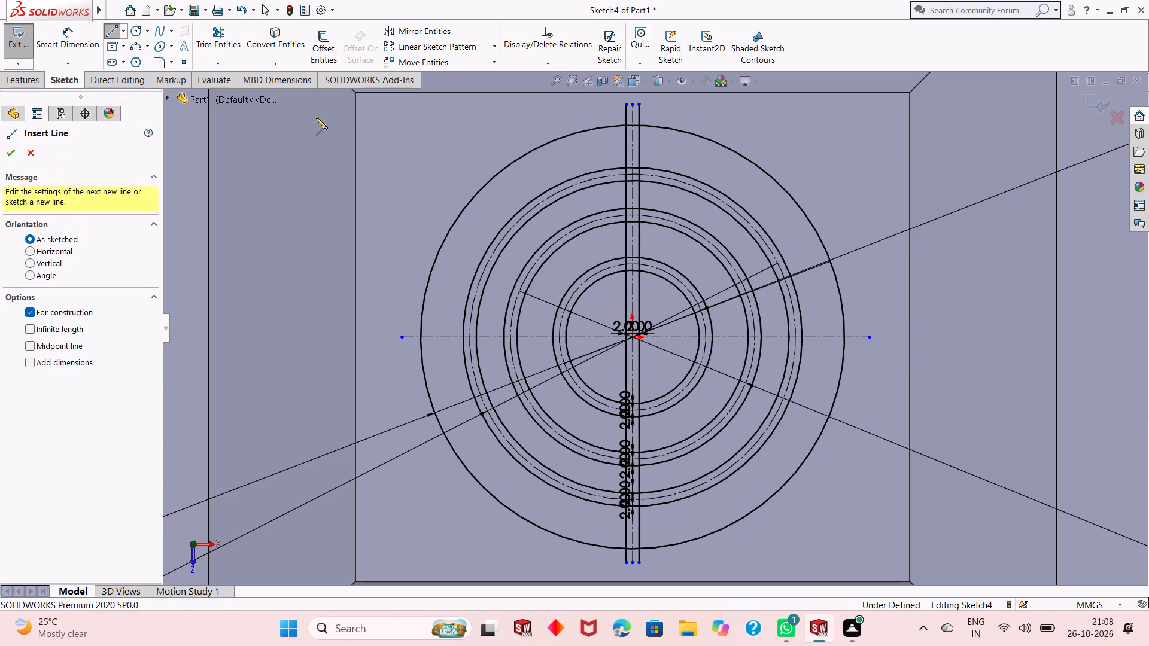
left_click(632, 336)
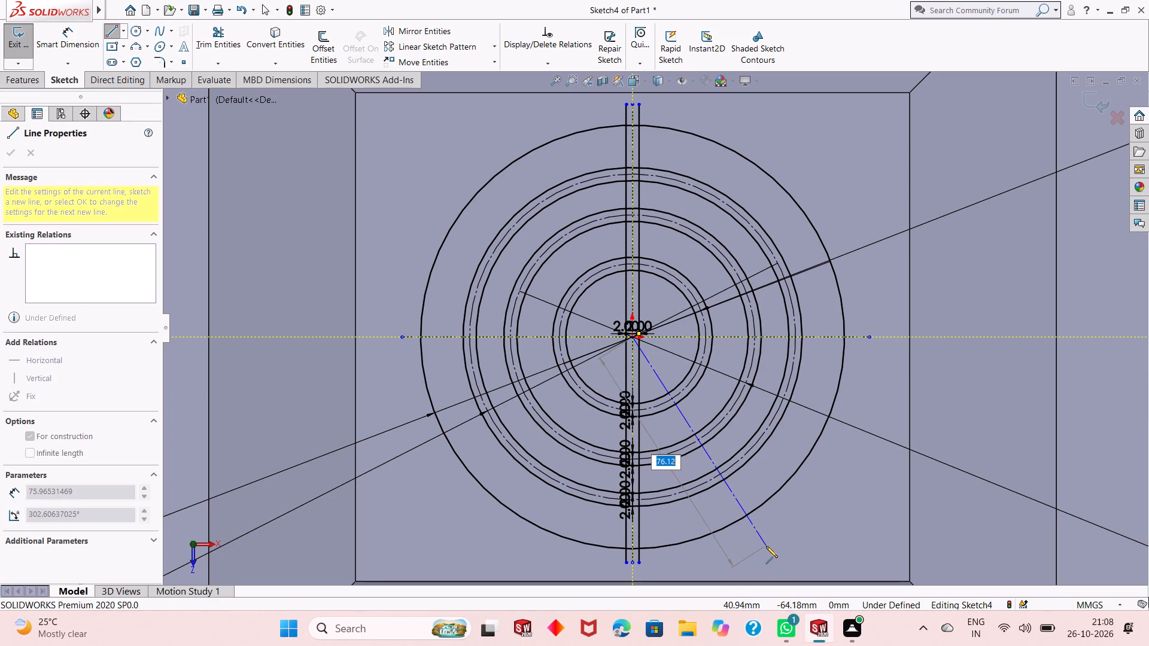
left_click(766, 546)
right_click(766, 546)
left_click(798, 484)
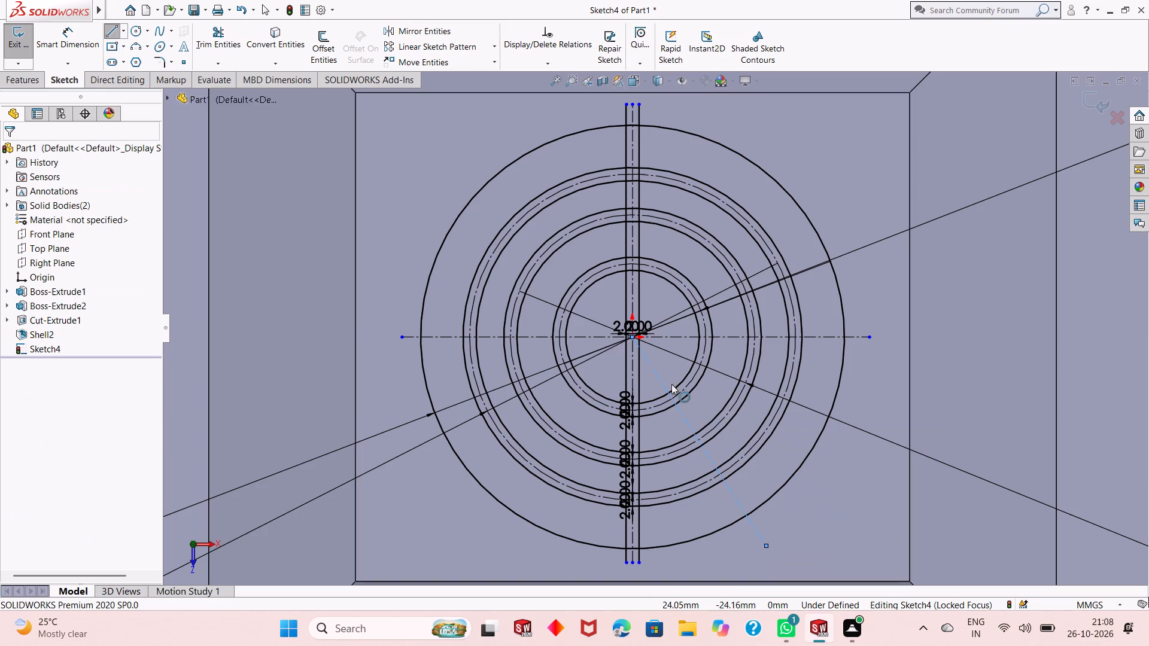
Dimension the angle between the angled centerline and the vertical centerline below the origin as 30 degrees.
left_click(73, 43)
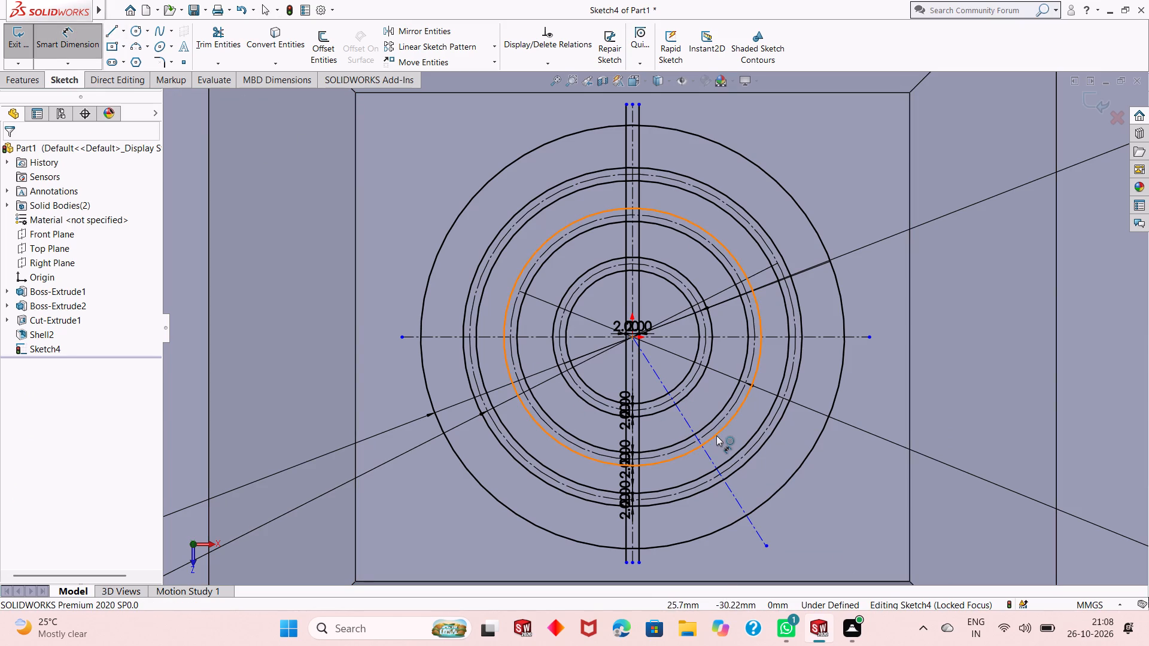
left_click(731, 489)
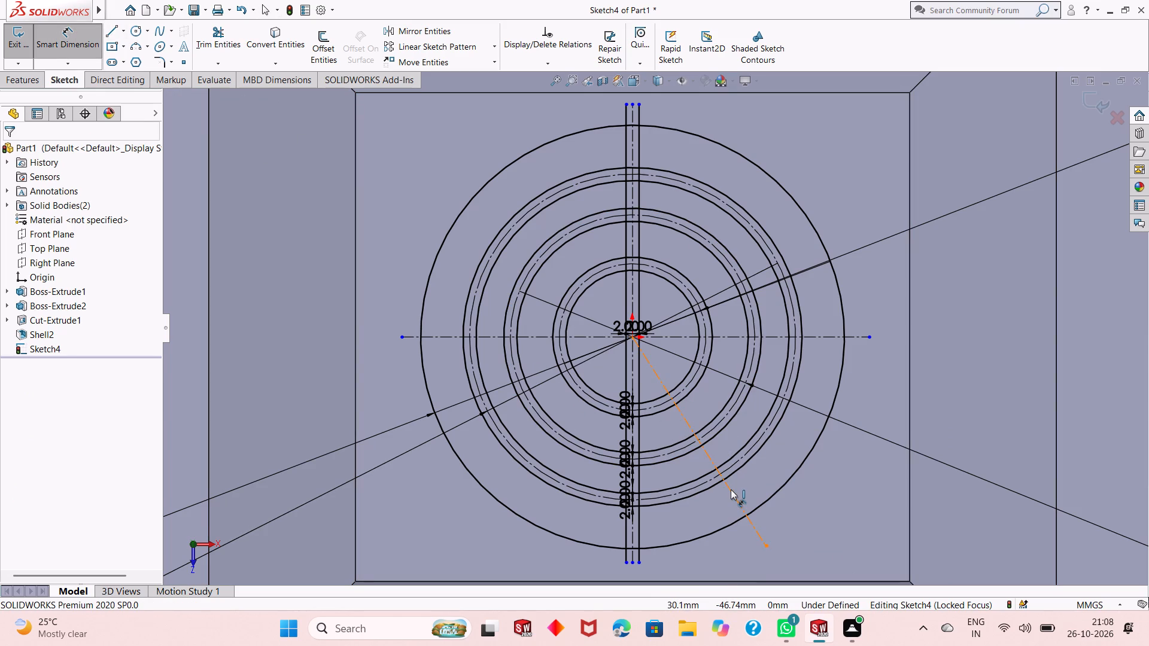
left_click(633, 337)
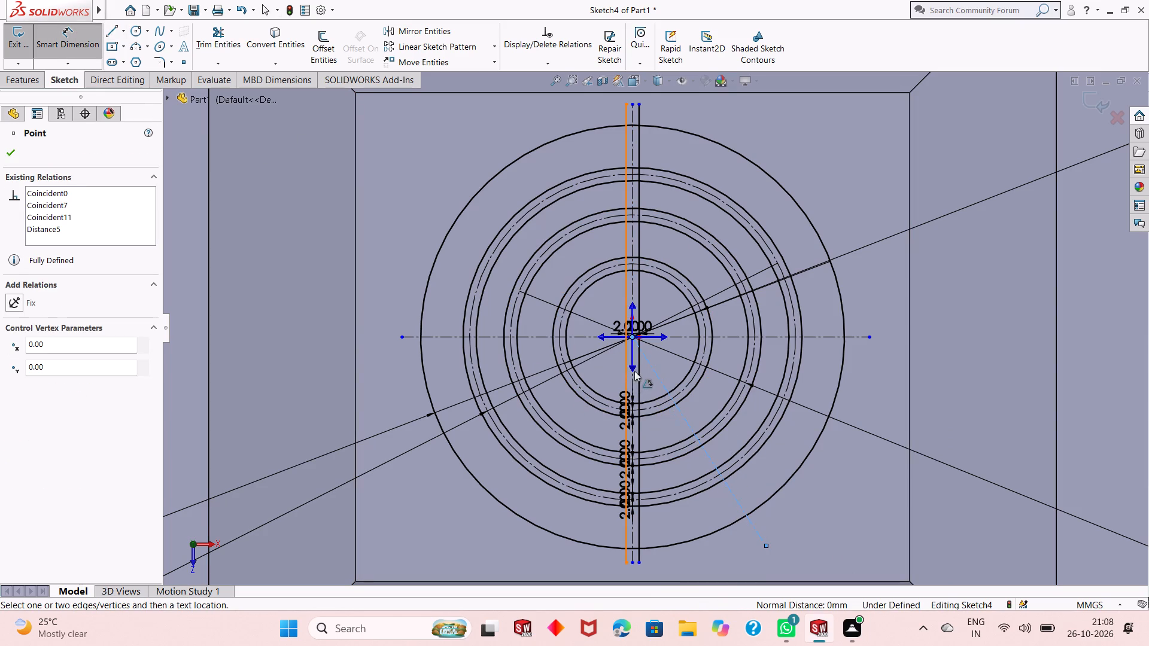
scroll(636, 365, "down", 4)
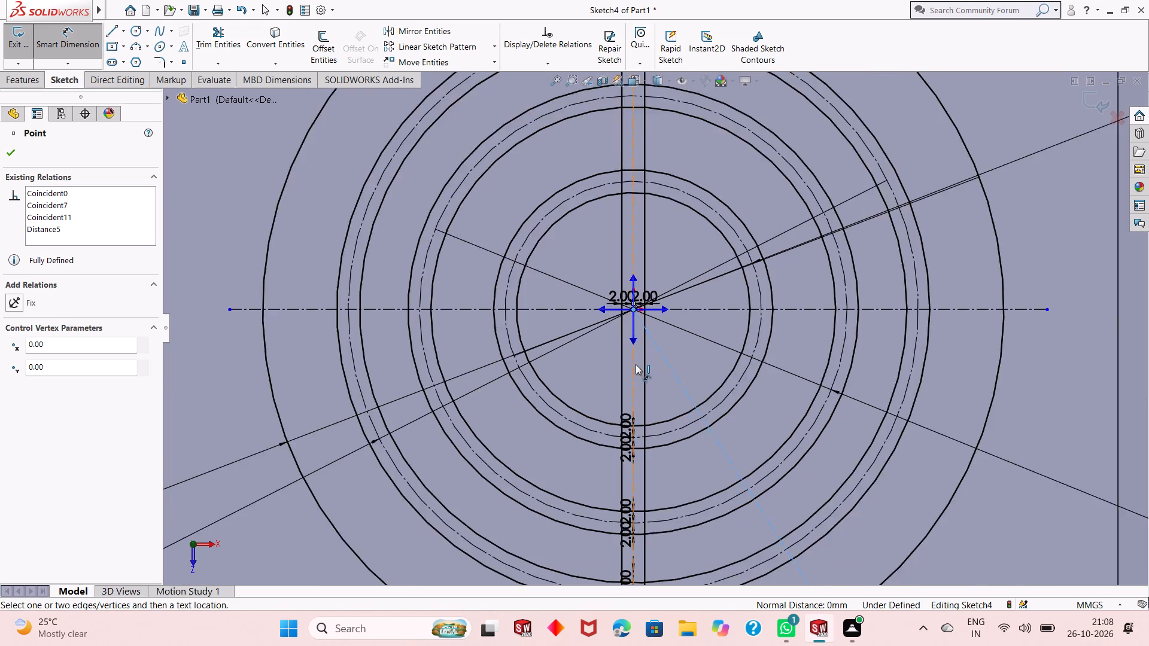
scroll(636, 364, "down", 3)
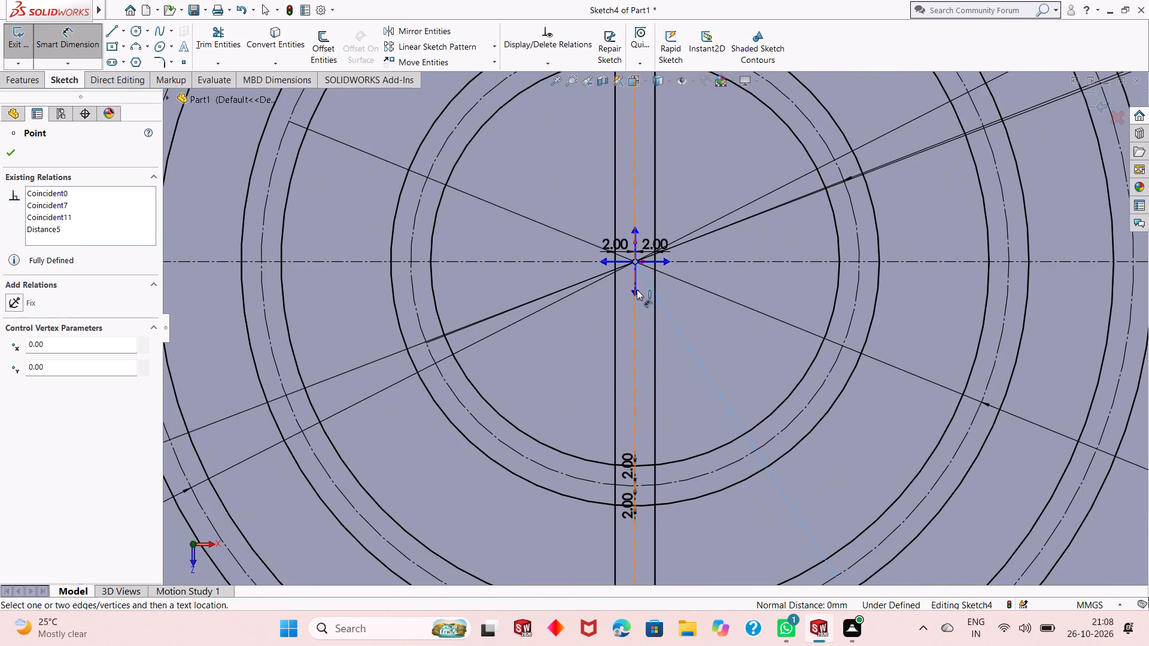
scroll(636, 289, "down", 11)
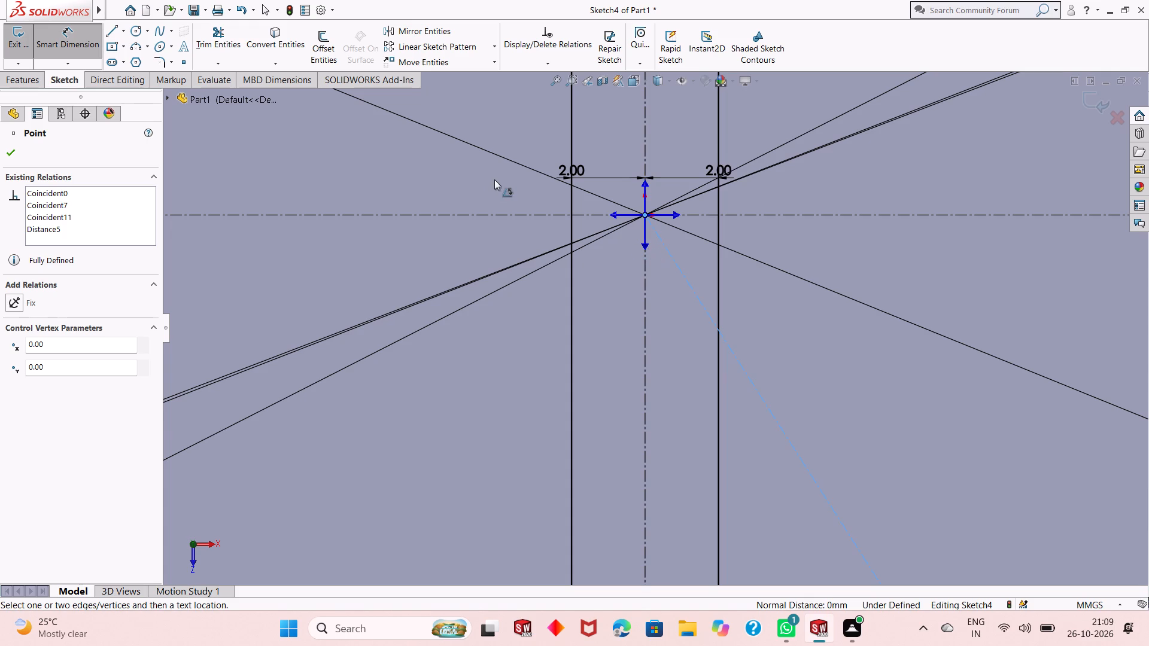
scroll(653, 223, "down", 10)
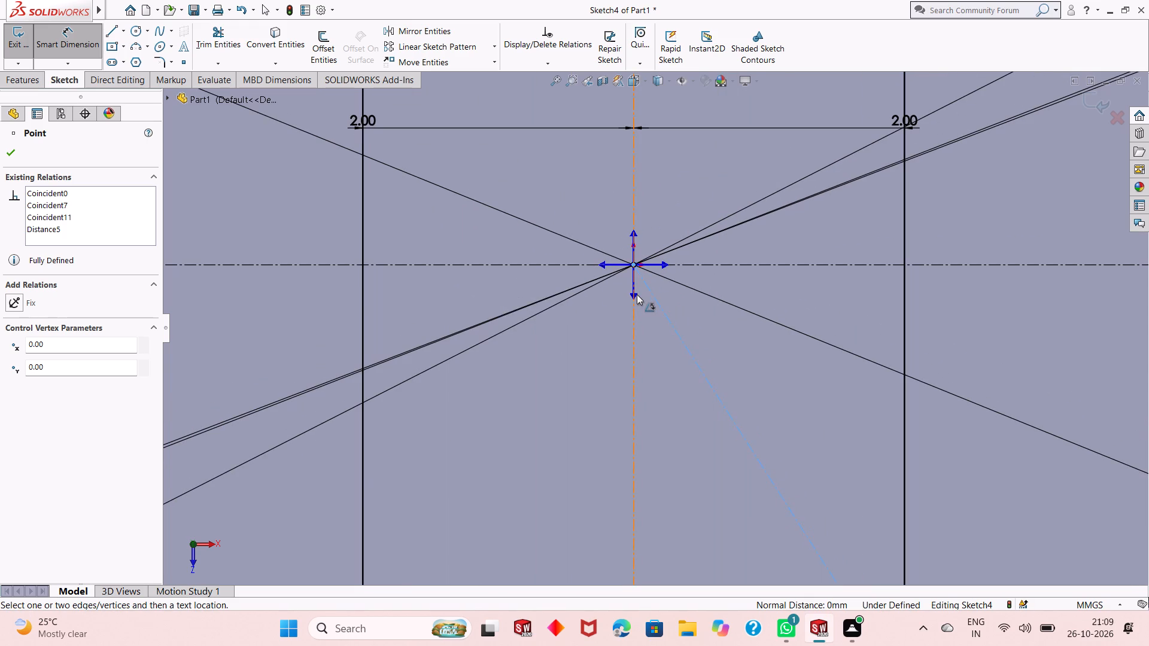
scroll(629, 292, "down", 18)
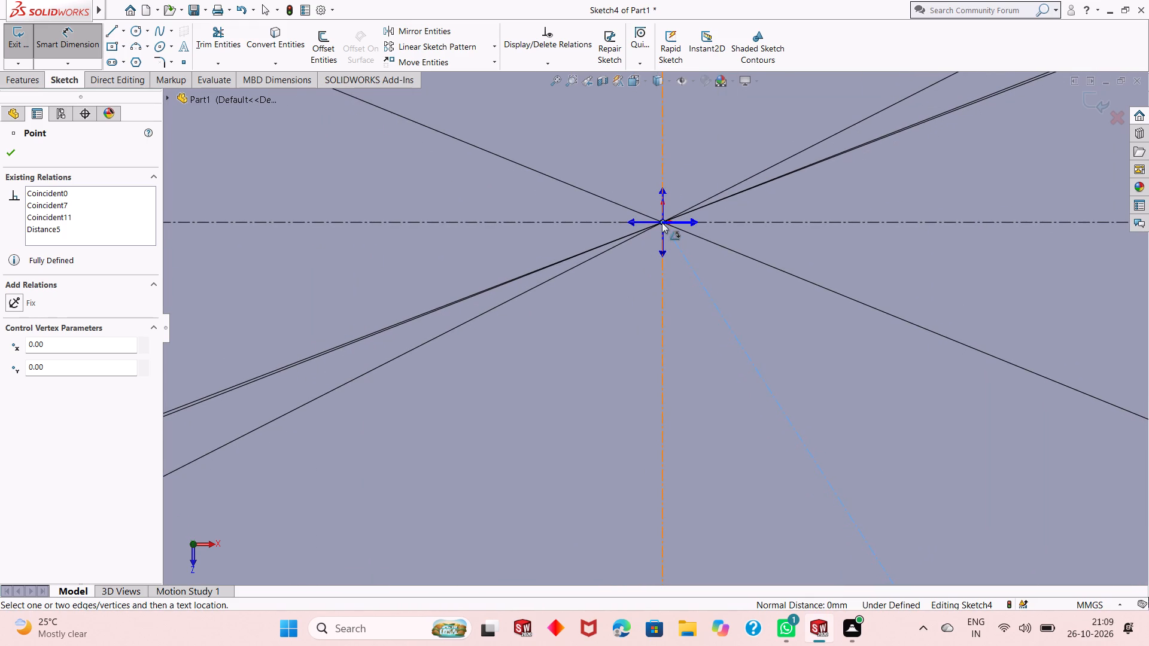
left_click(659, 252)
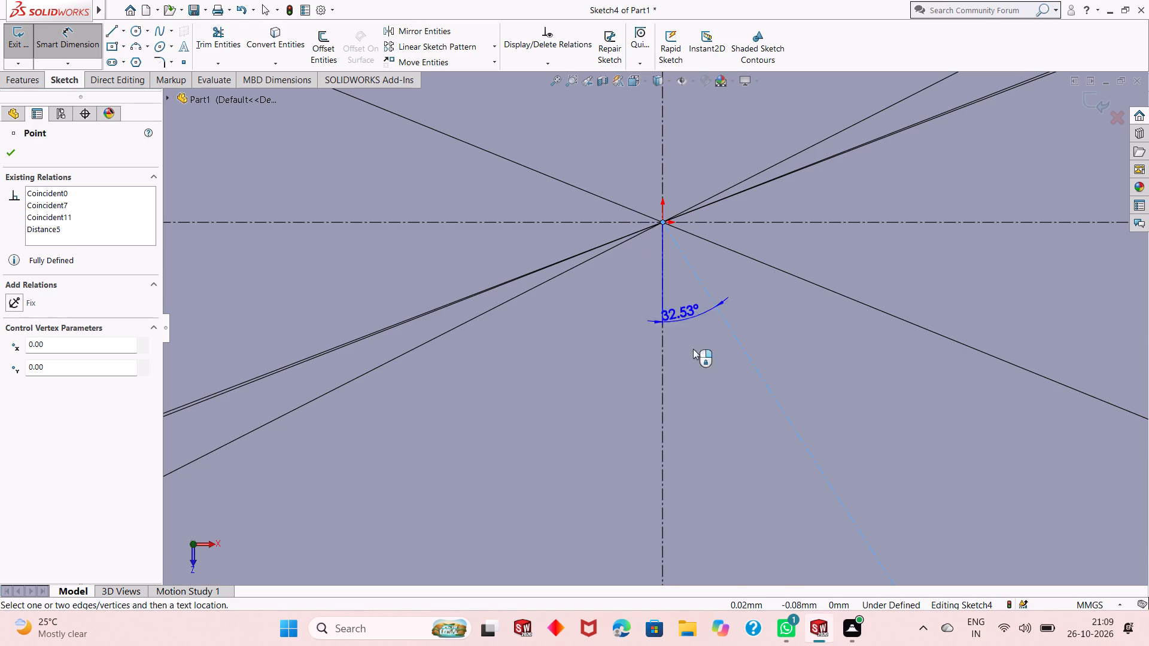
scroll(725, 450, "up", 20)
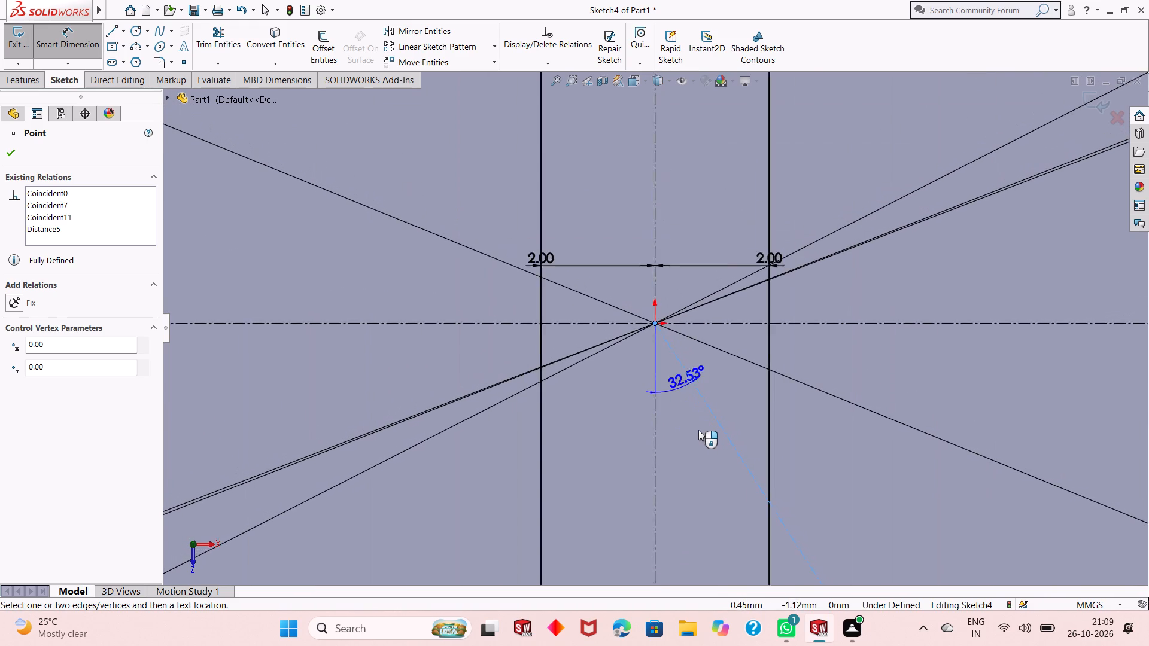
scroll(698, 430, "up", 11)
scroll(712, 519, "up", 8)
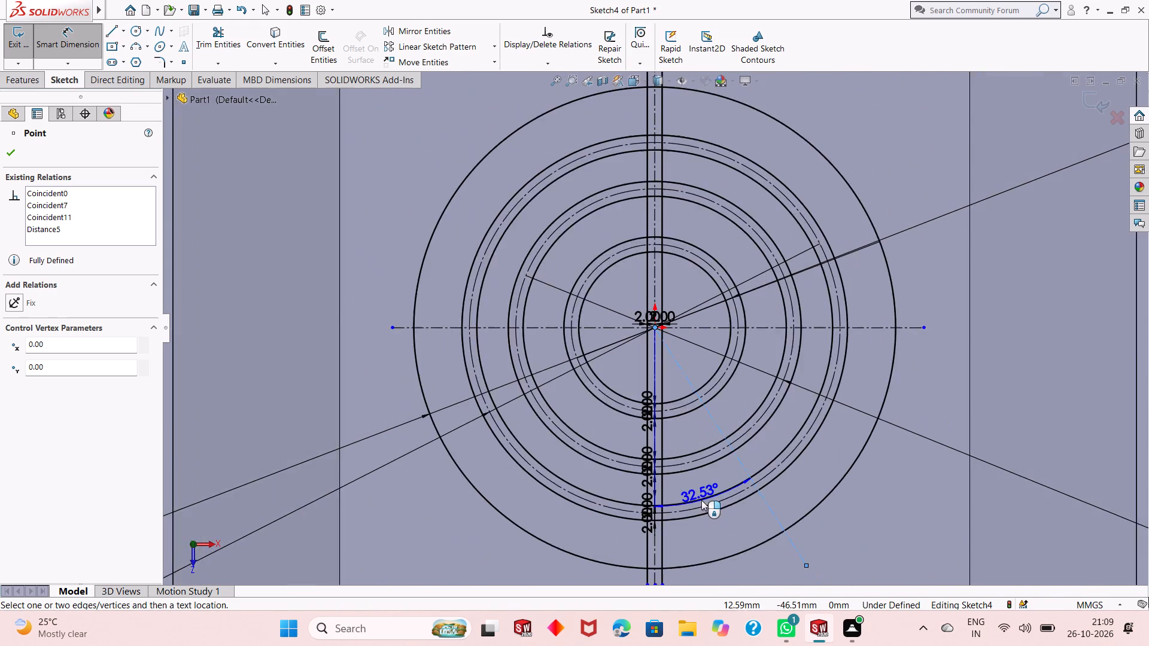
scroll(701, 500, "up", 2)
scroll(674, 412, "down", 4)
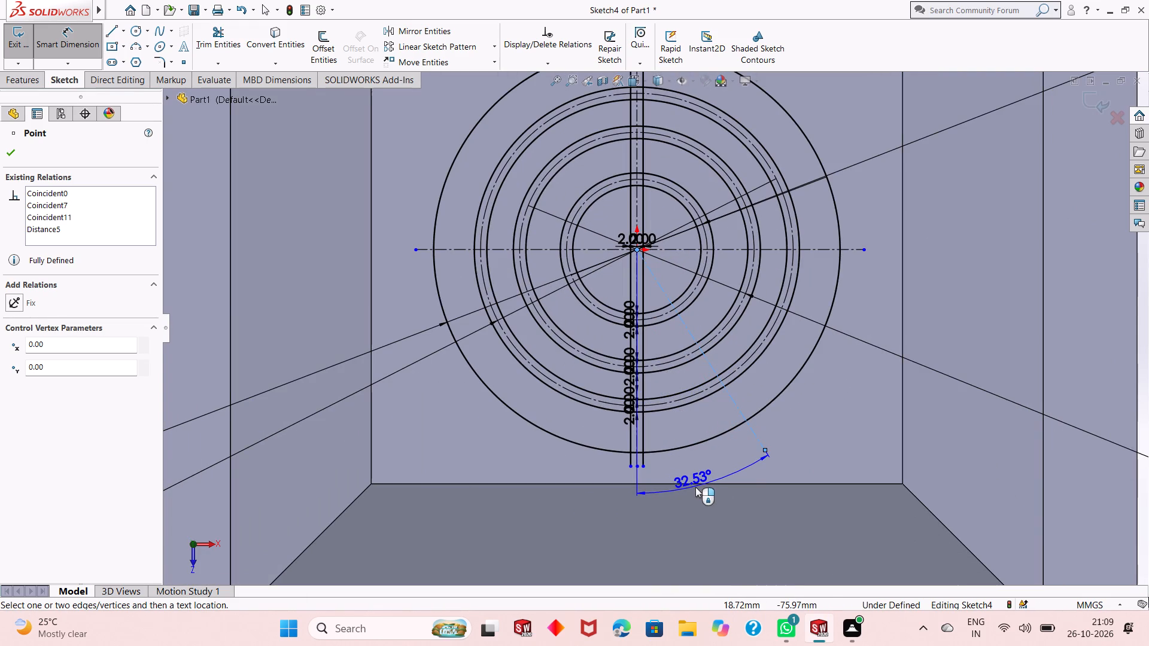
left_click(695, 487)
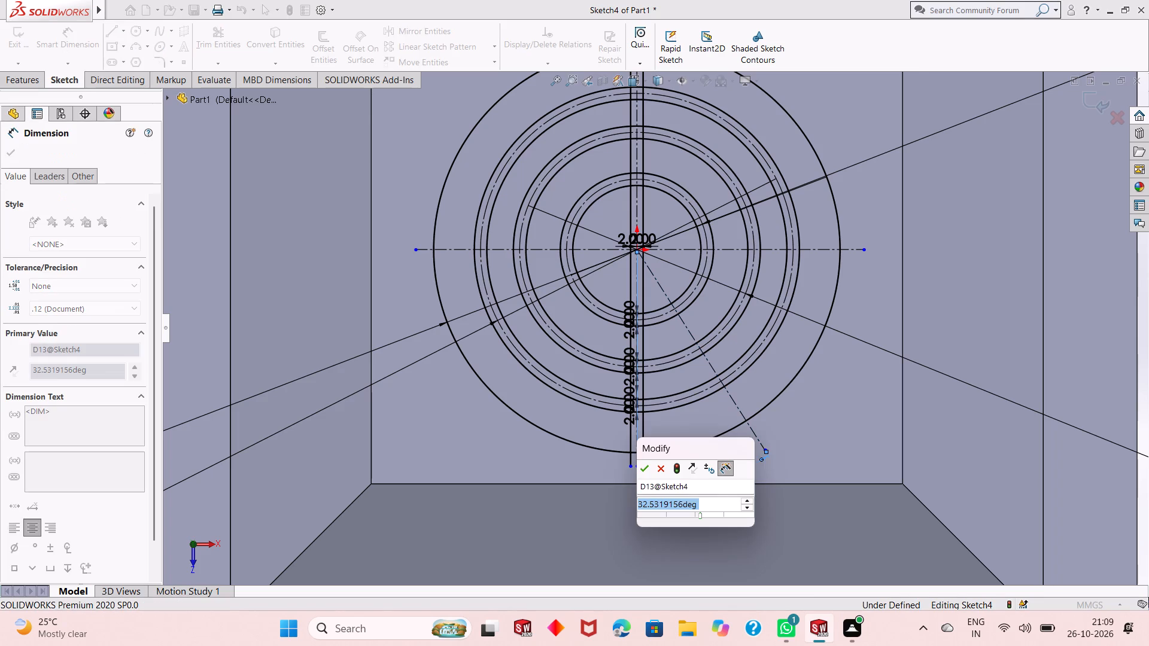
type("30")
key("Return")
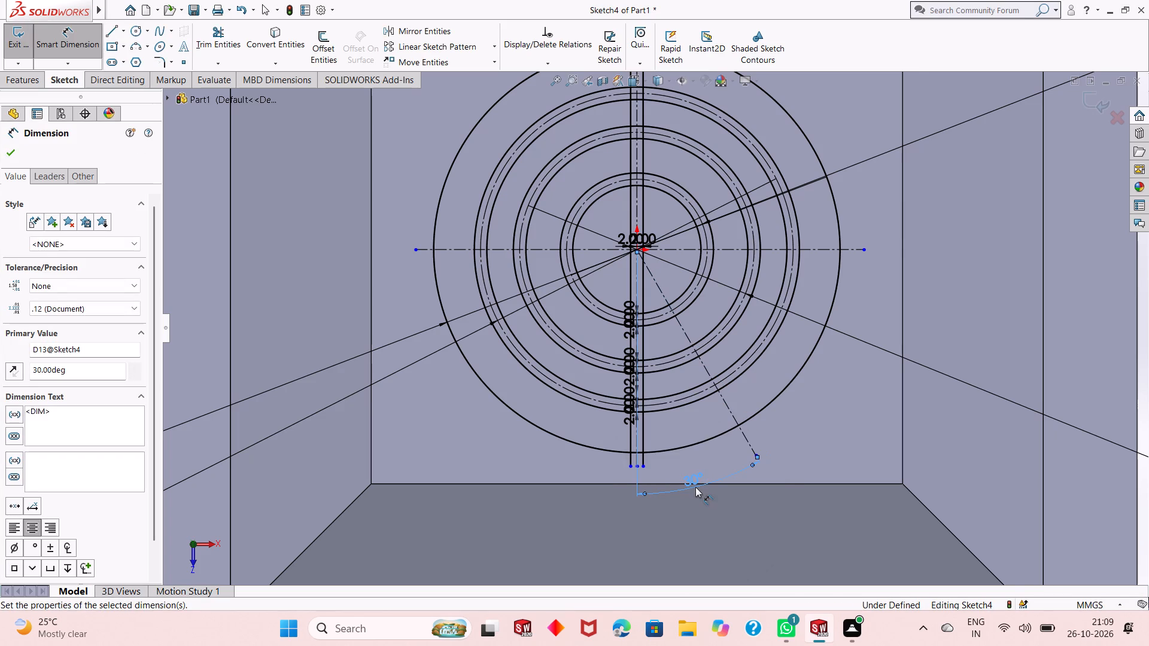
scroll(721, 464, "up", 1)
scroll(604, 235, "down", 2)
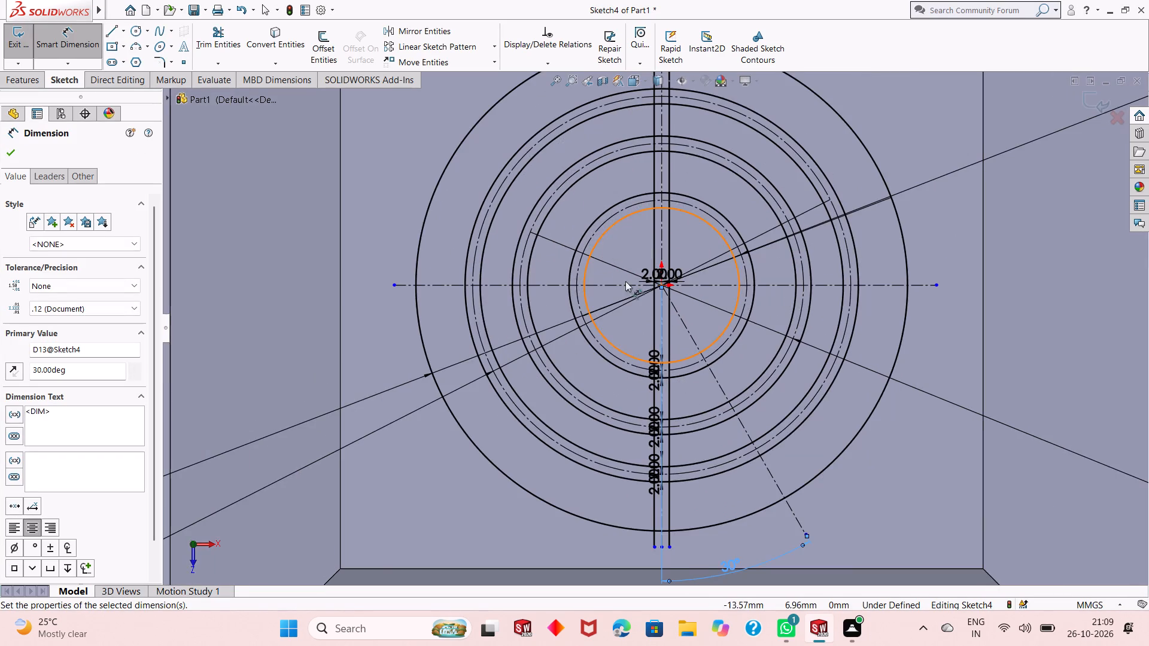
scroll(669, 322, "up", 3)
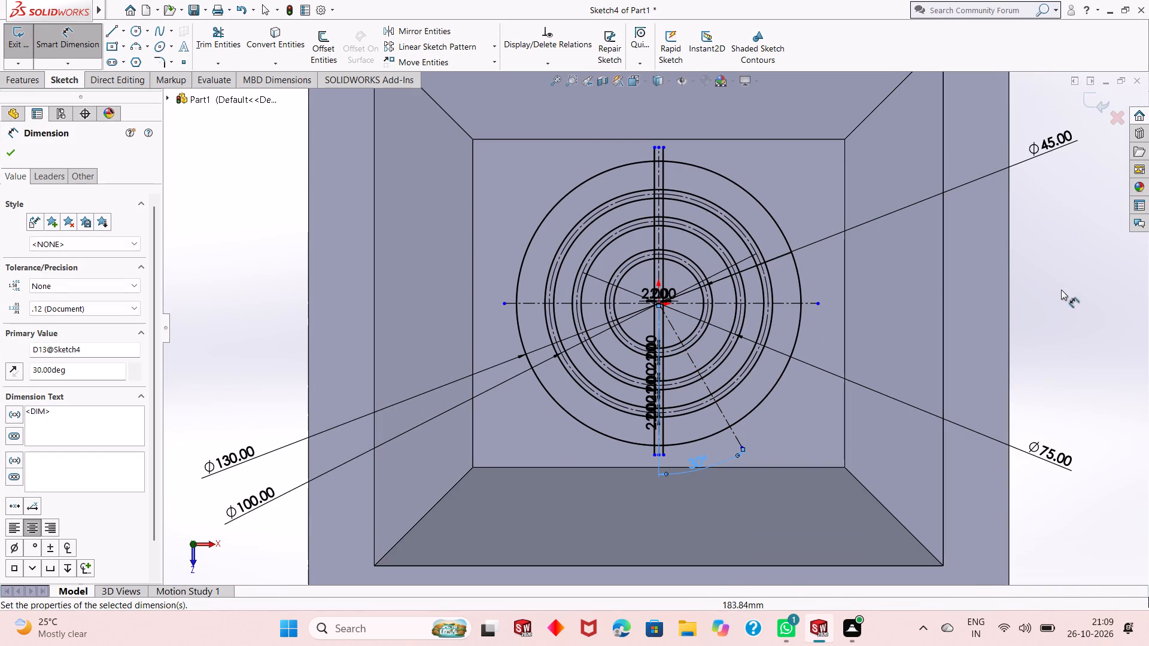
right_click(1061, 290)
left_click(1069, 332)
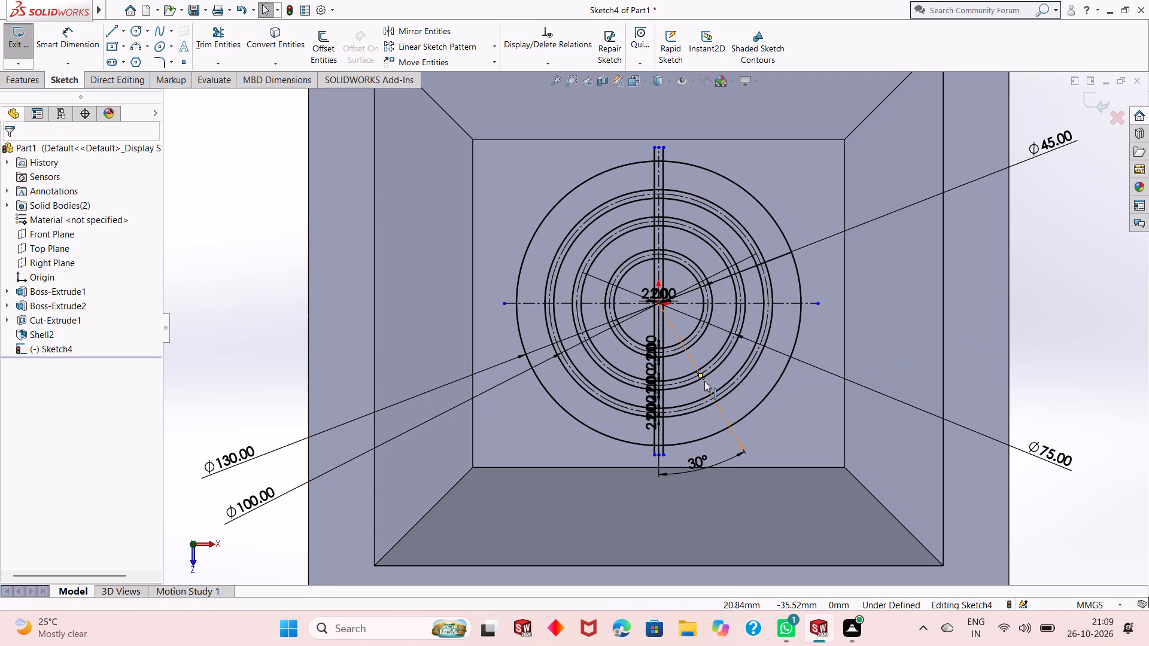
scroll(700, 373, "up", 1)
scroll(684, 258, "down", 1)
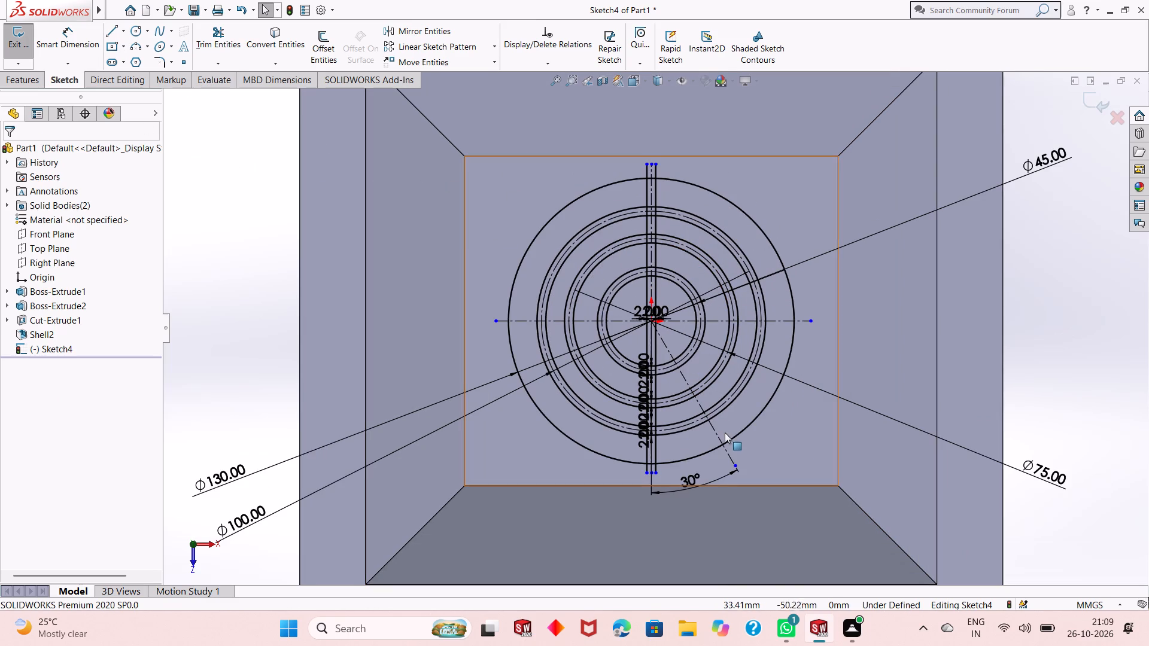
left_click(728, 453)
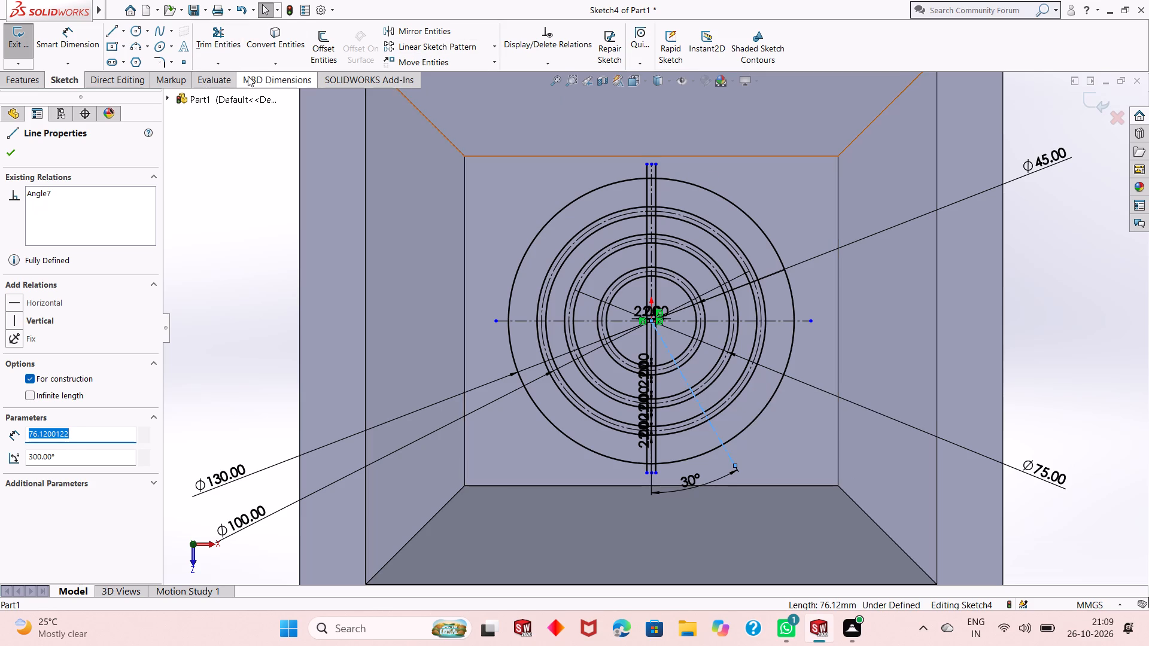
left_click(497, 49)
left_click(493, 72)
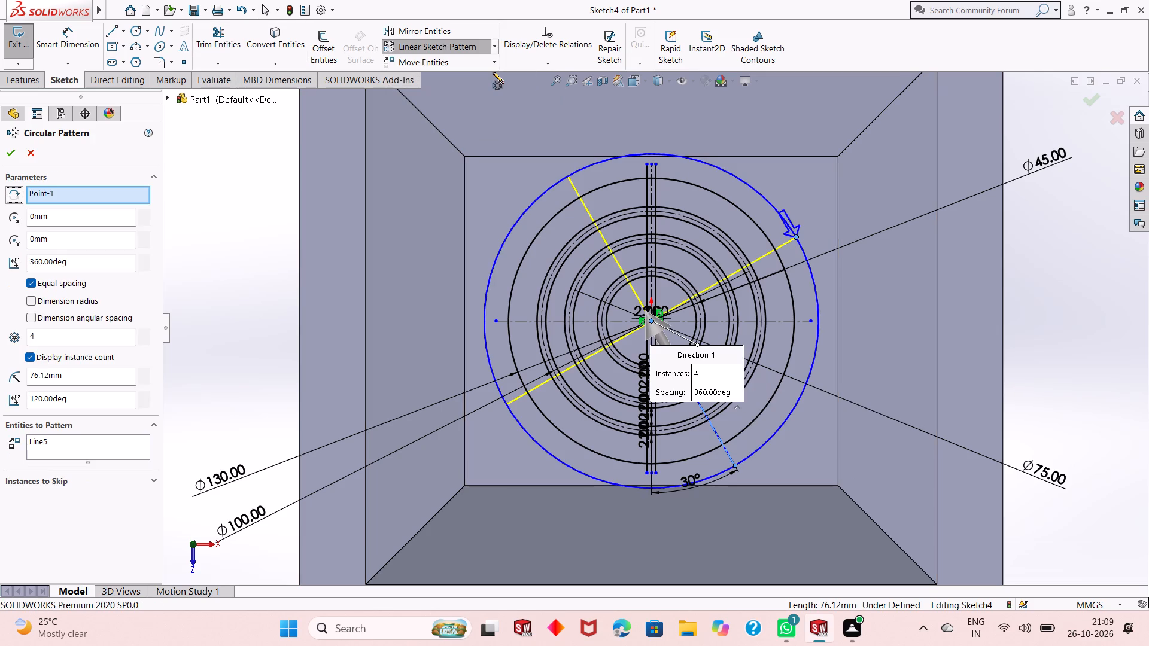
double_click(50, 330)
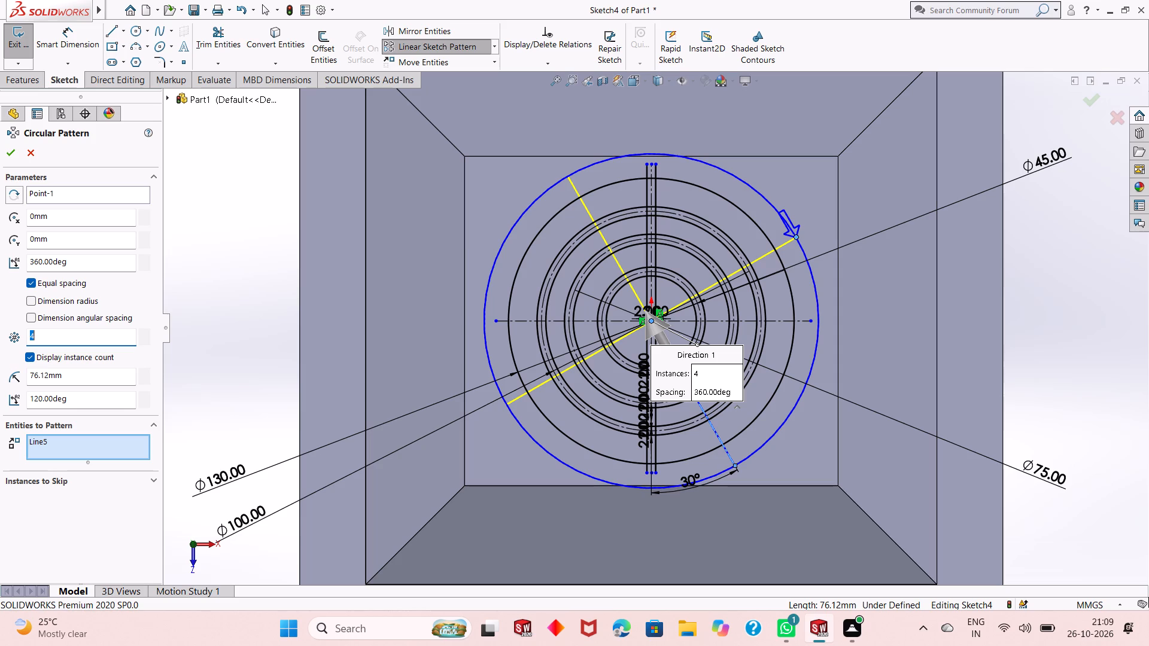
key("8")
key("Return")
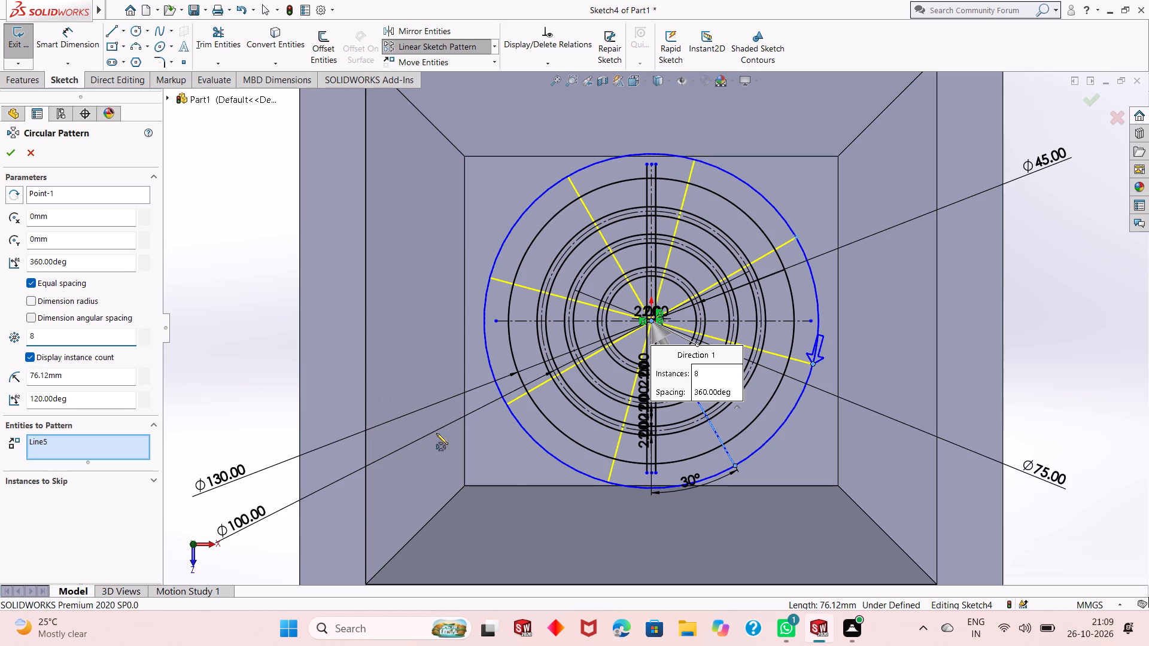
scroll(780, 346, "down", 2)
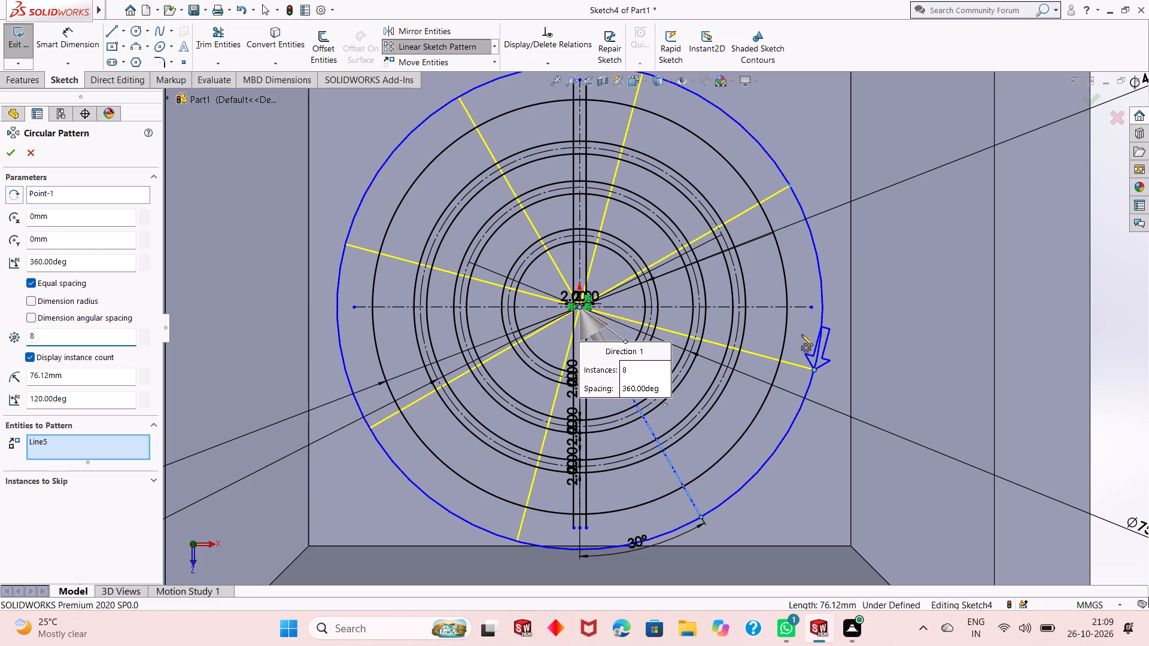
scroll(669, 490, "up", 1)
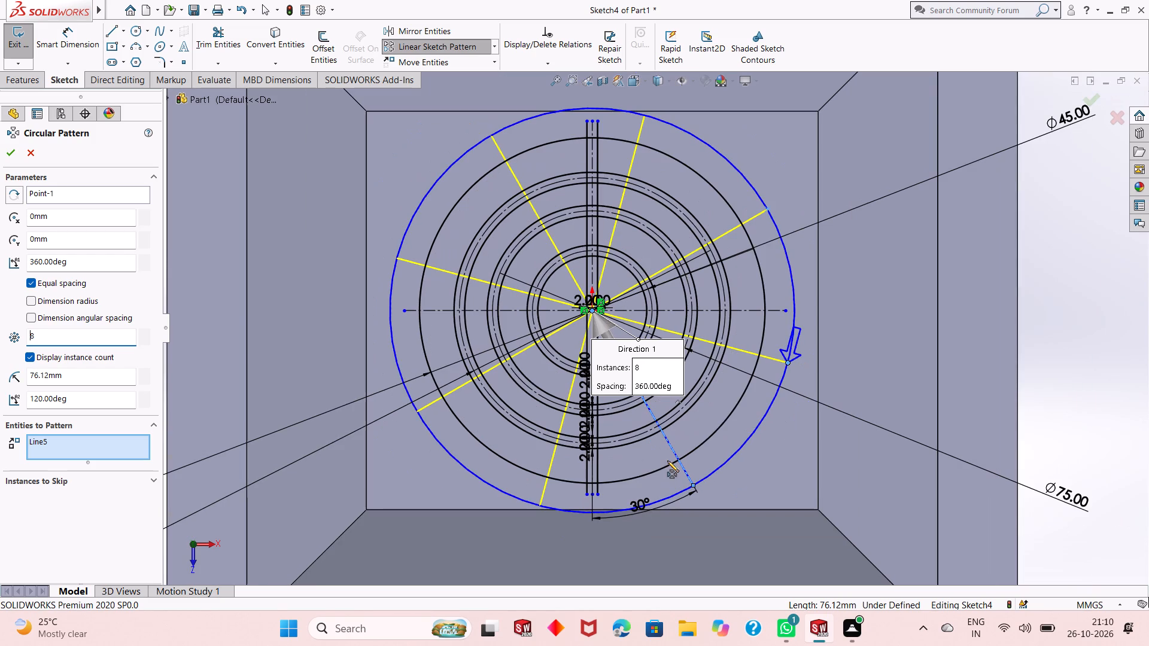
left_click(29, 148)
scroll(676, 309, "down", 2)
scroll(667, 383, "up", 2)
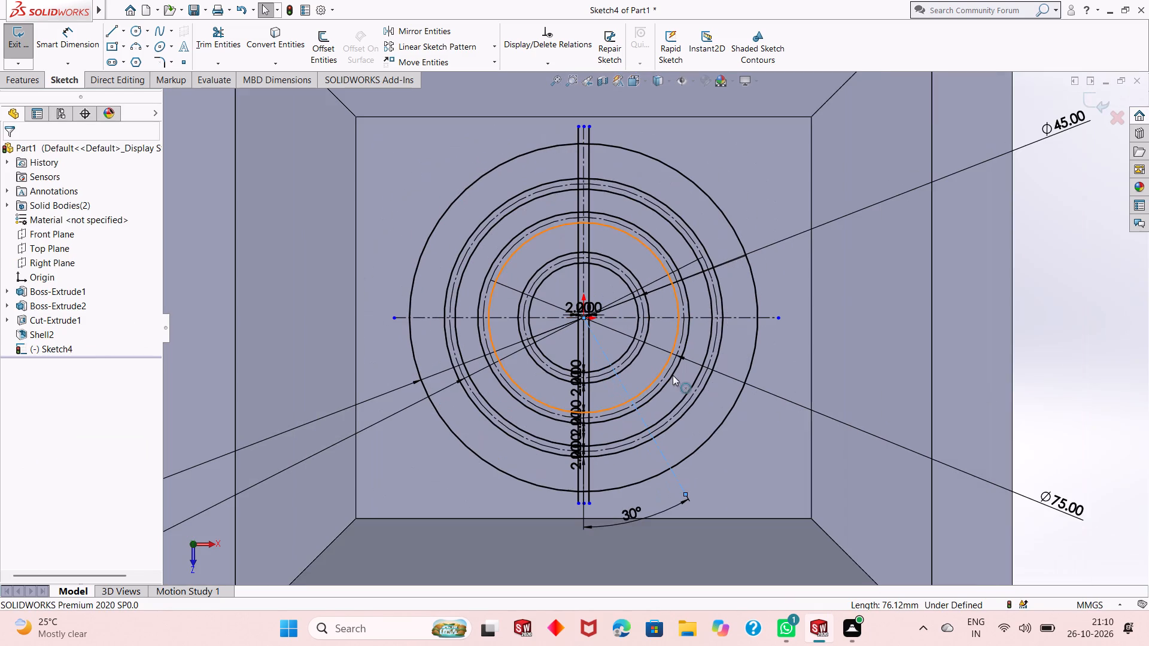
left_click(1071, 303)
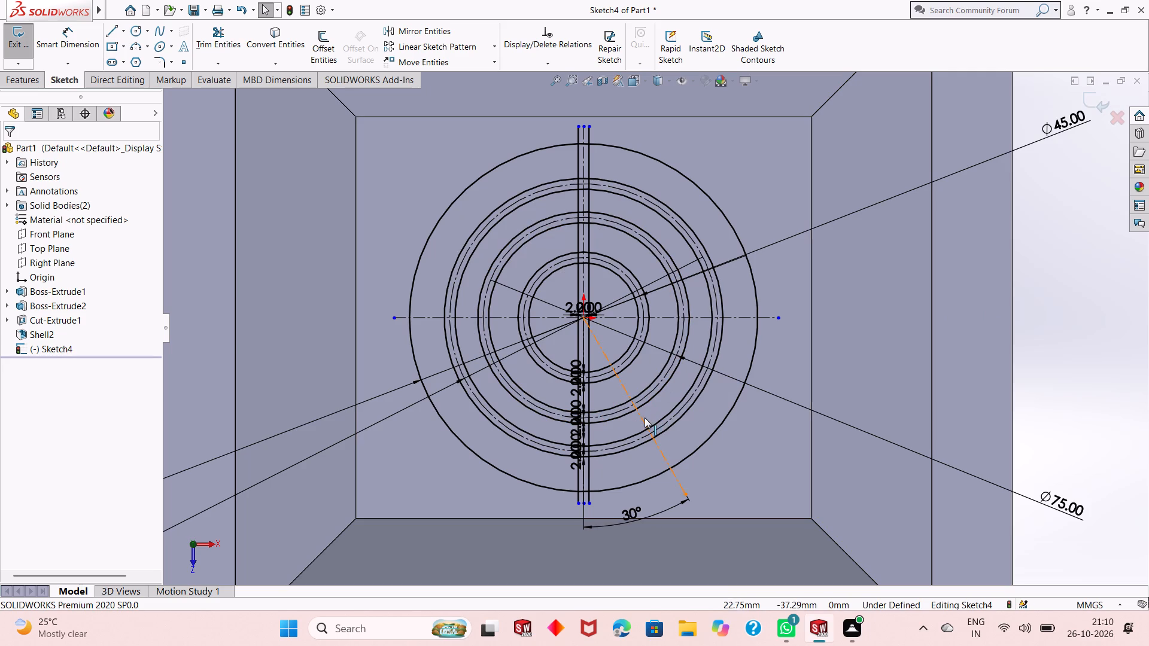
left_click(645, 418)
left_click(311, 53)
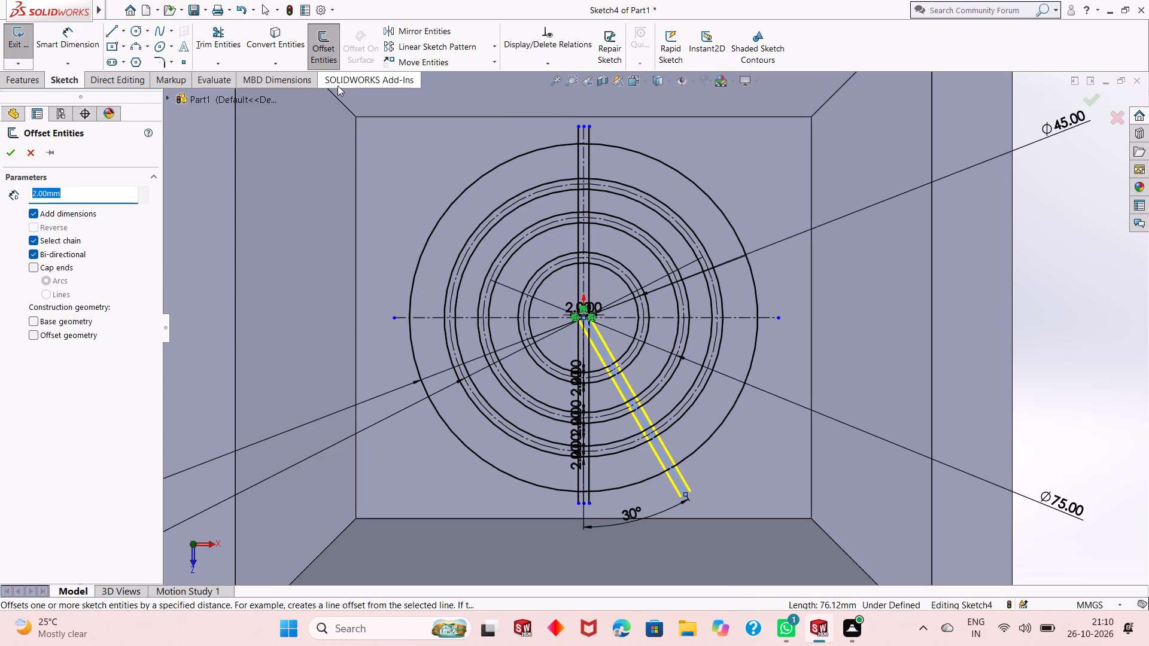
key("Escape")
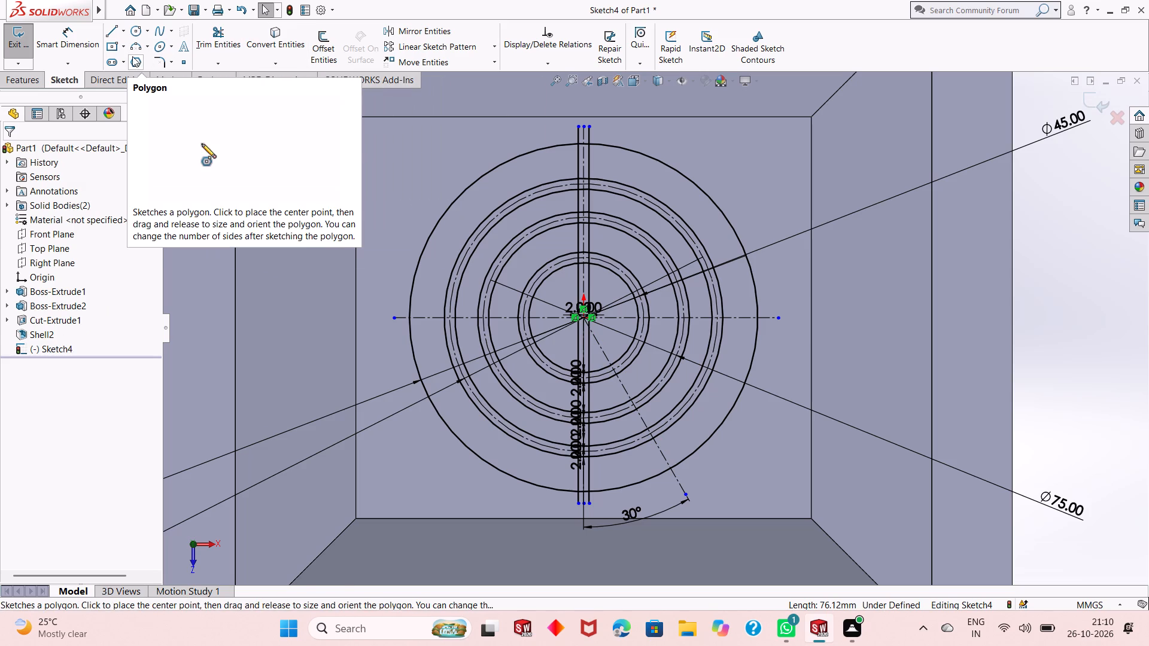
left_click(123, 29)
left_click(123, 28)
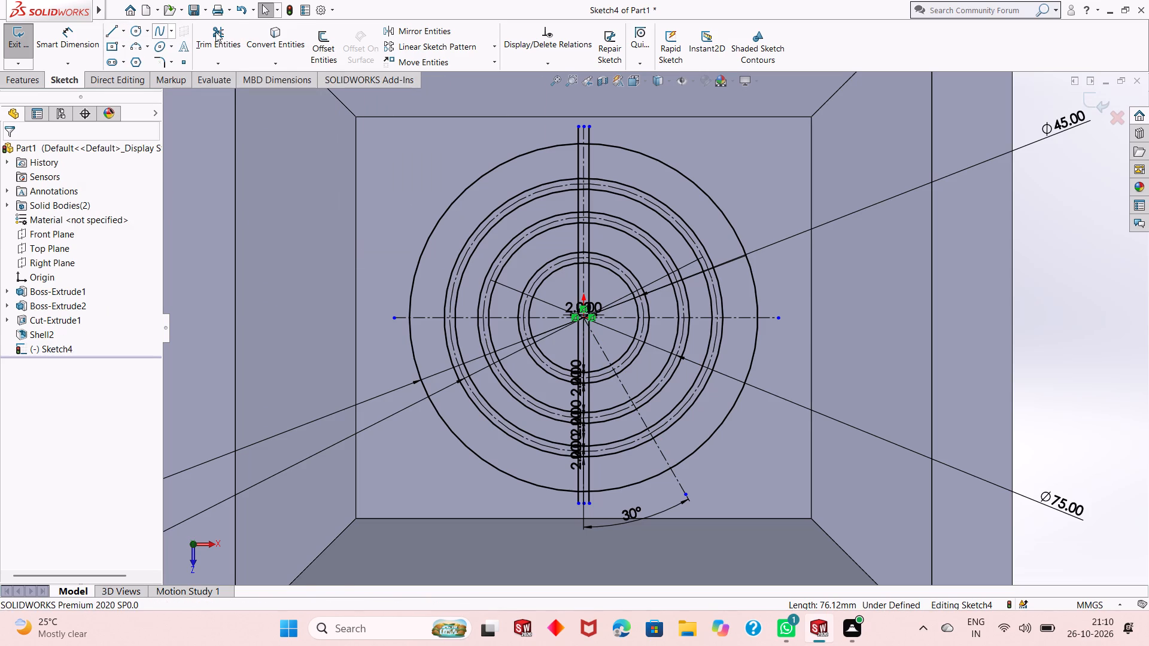
Extend the 30-degree angled centerline through the origin, across the inner rings, to the 100 mm construction circle in the sketch's upper-left quadrant.
left_click(220, 66)
left_click(228, 90)
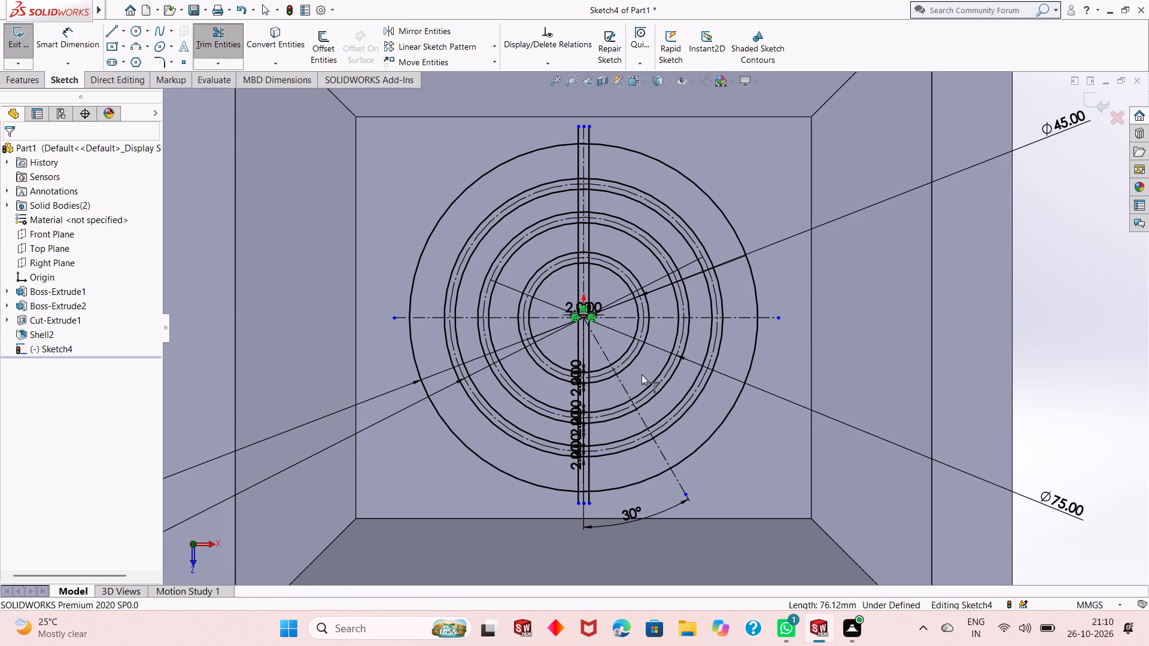
scroll(582, 321, "down", 5)
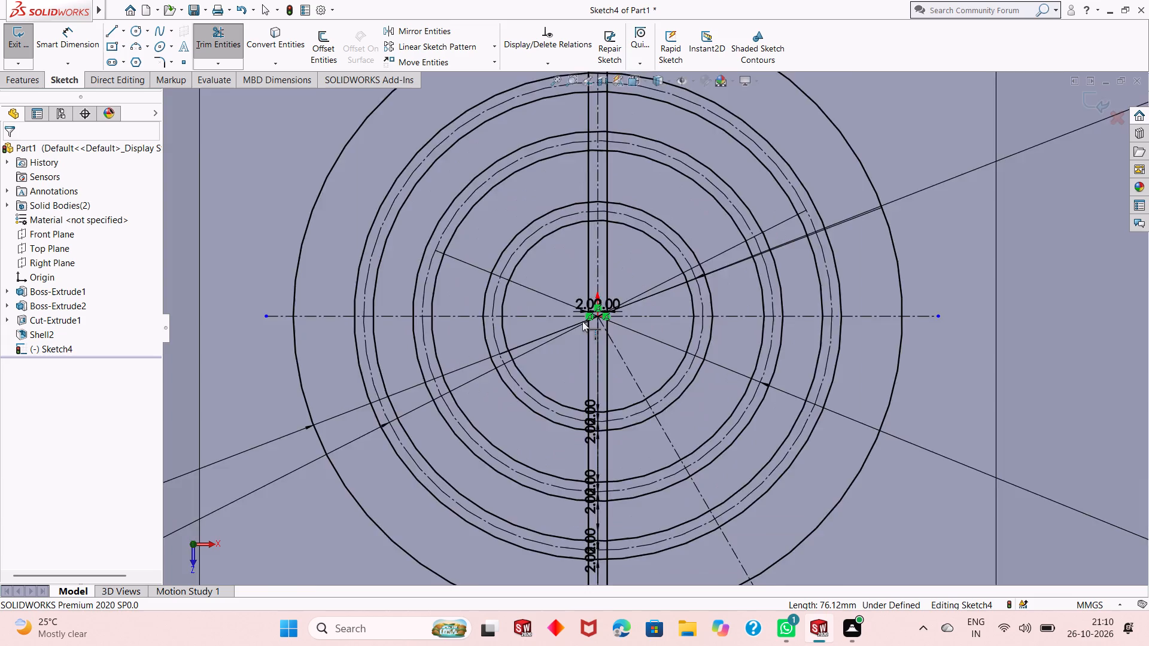
scroll(582, 321, "down", 18)
left_click(727, 394)
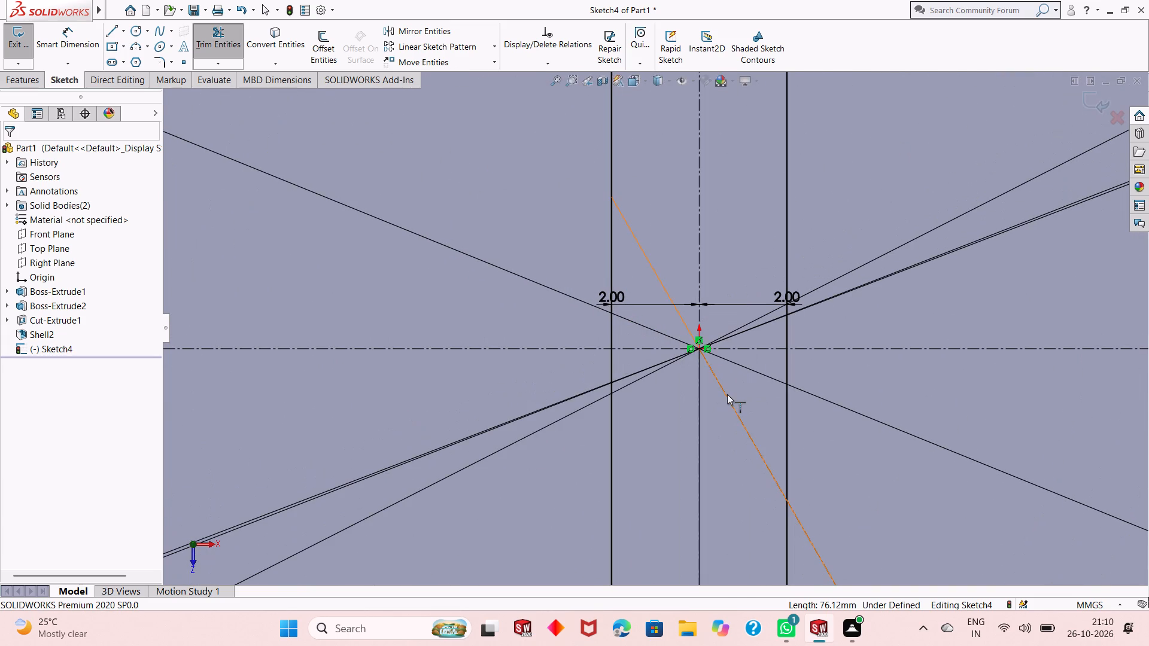
left_click(651, 265)
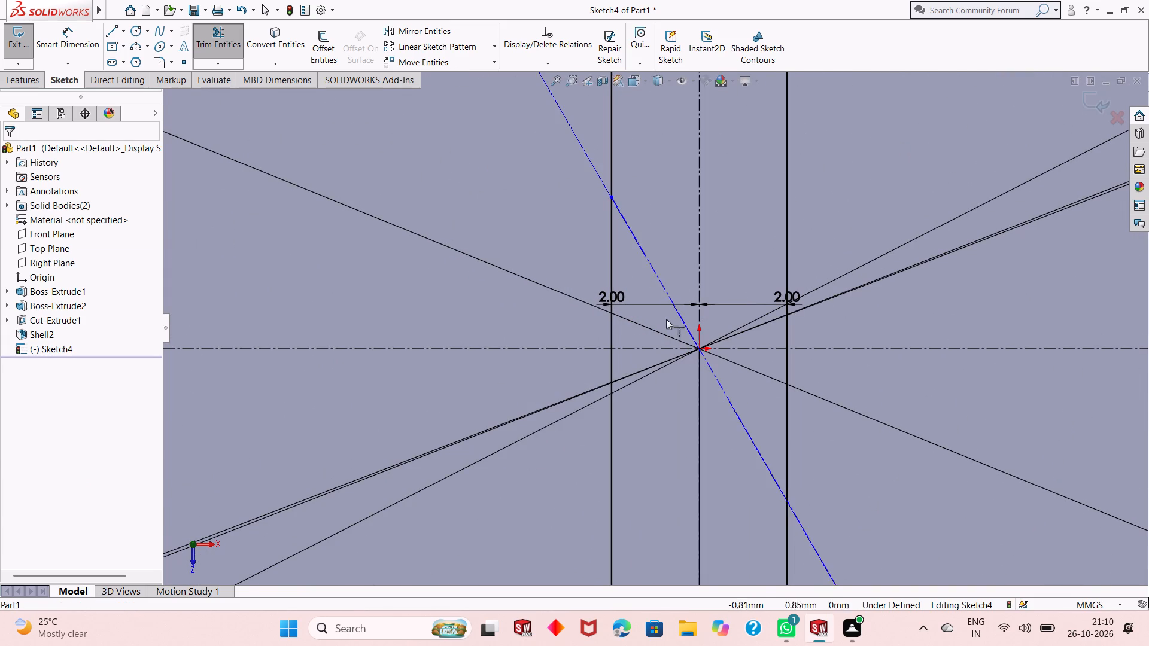
scroll(667, 323, "up", 14)
scroll(630, 277, "down", 4)
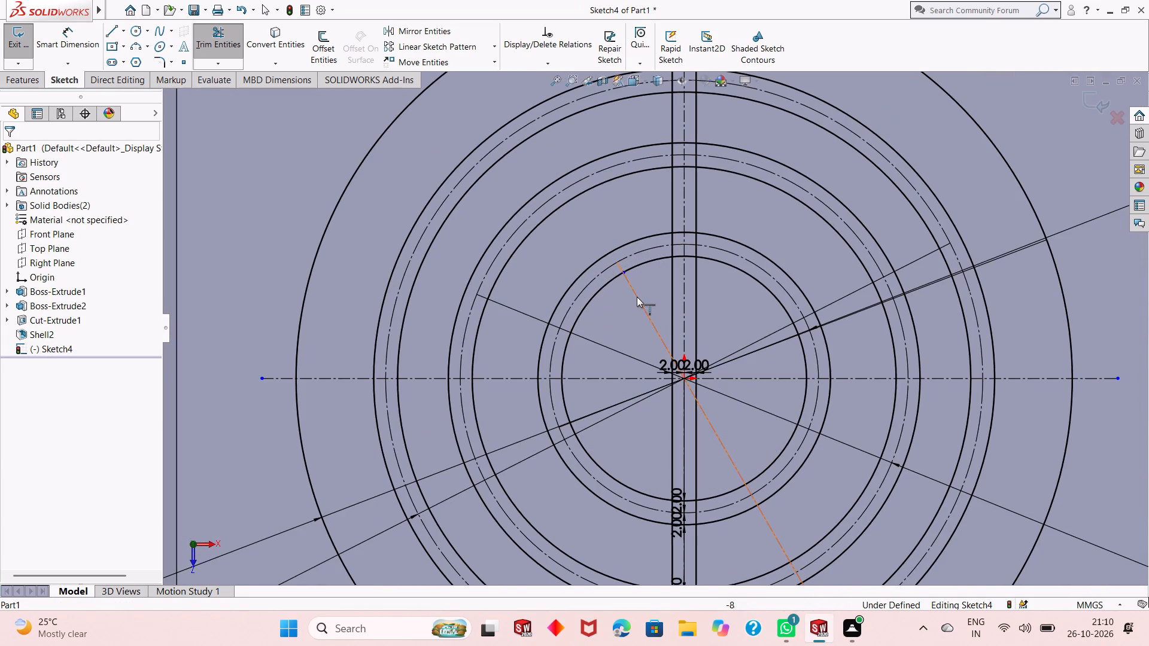
left_click(637, 297)
left_click(614, 260)
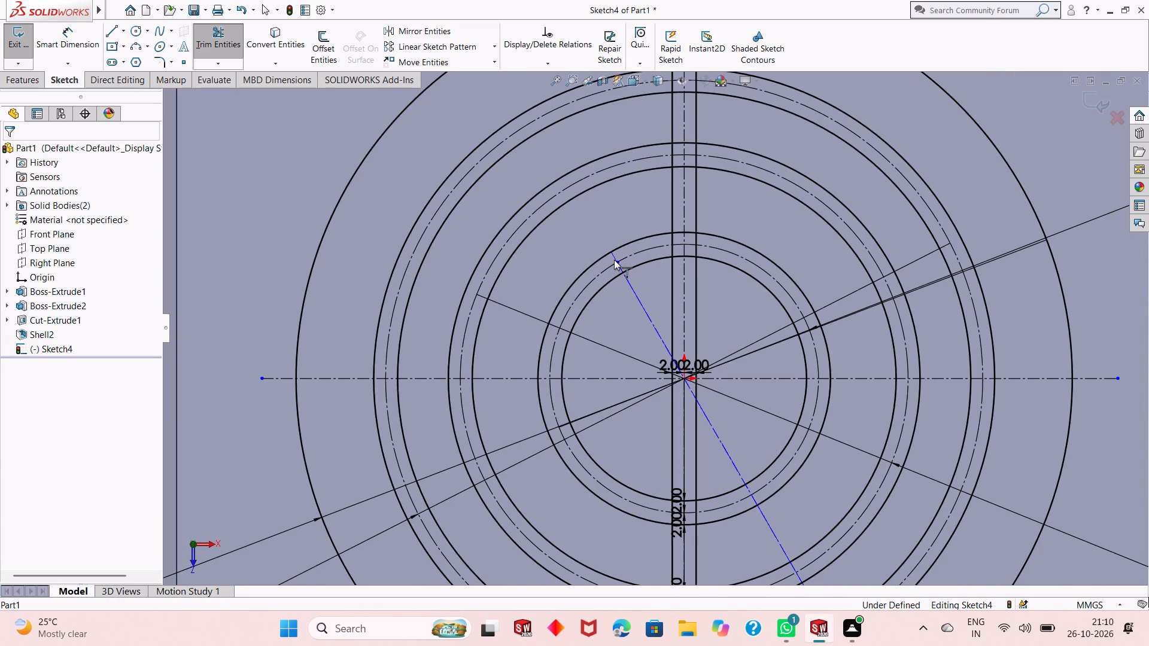
left_click(613, 256)
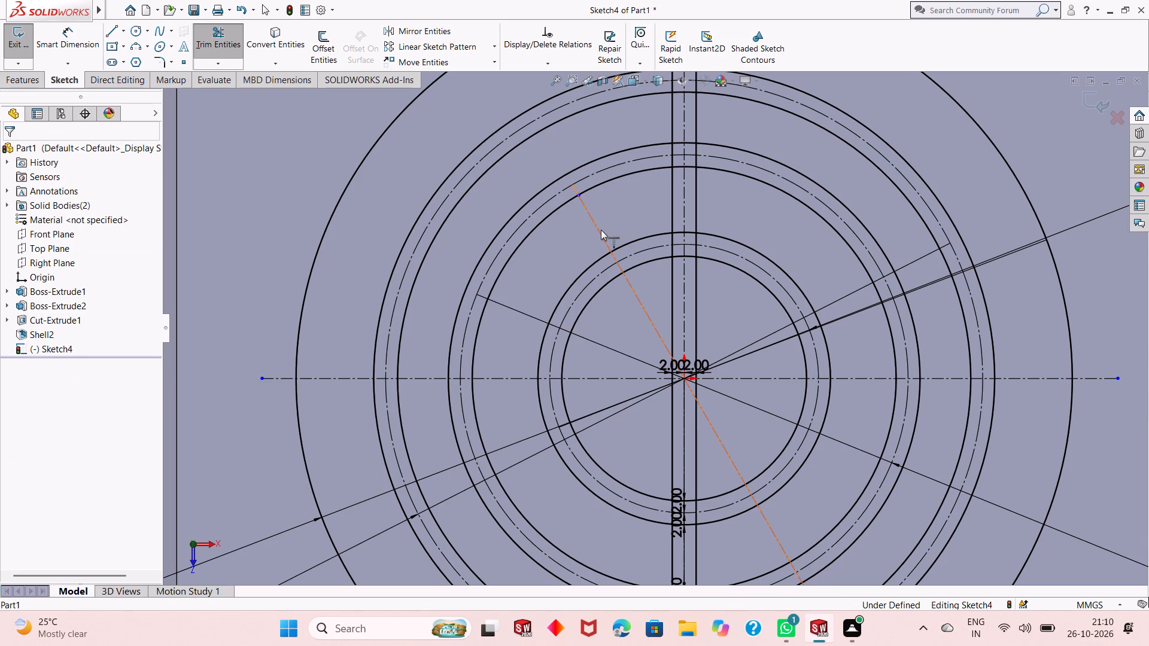
left_click(601, 230)
left_click(574, 189)
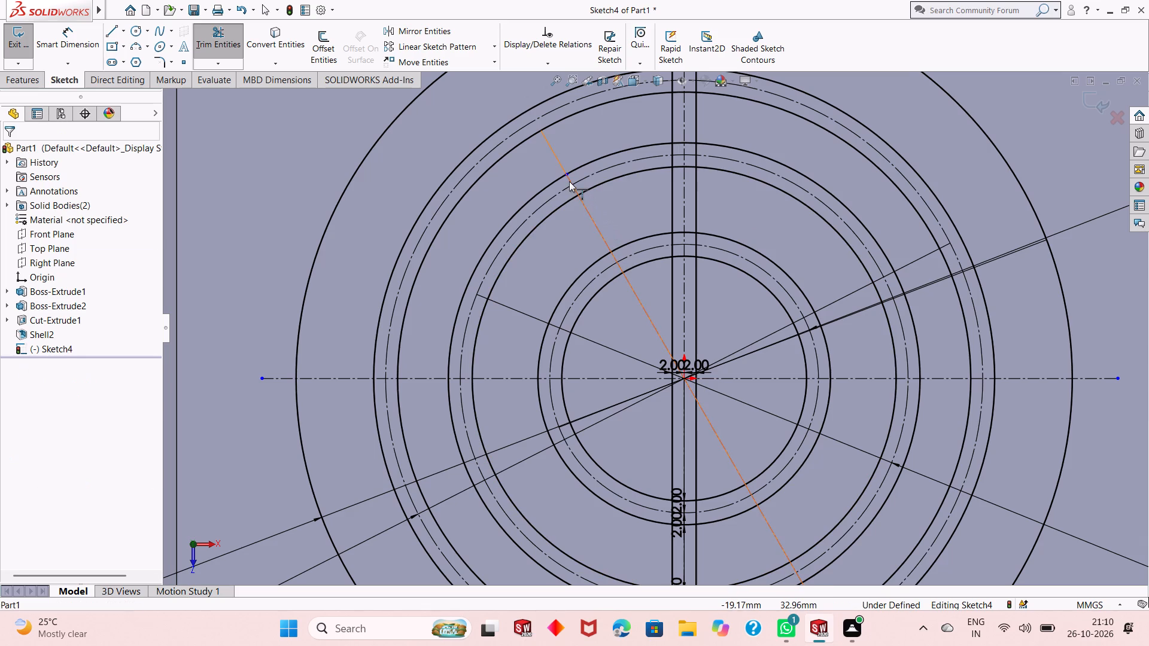
left_click(569, 181)
left_click(564, 166)
Extend the angled centerline from the 100 mm construction circle to the outer 130 mm circle in the upper-left quadrant.
scroll(563, 166, "down", 4)
scroll(562, 168, "up", 5)
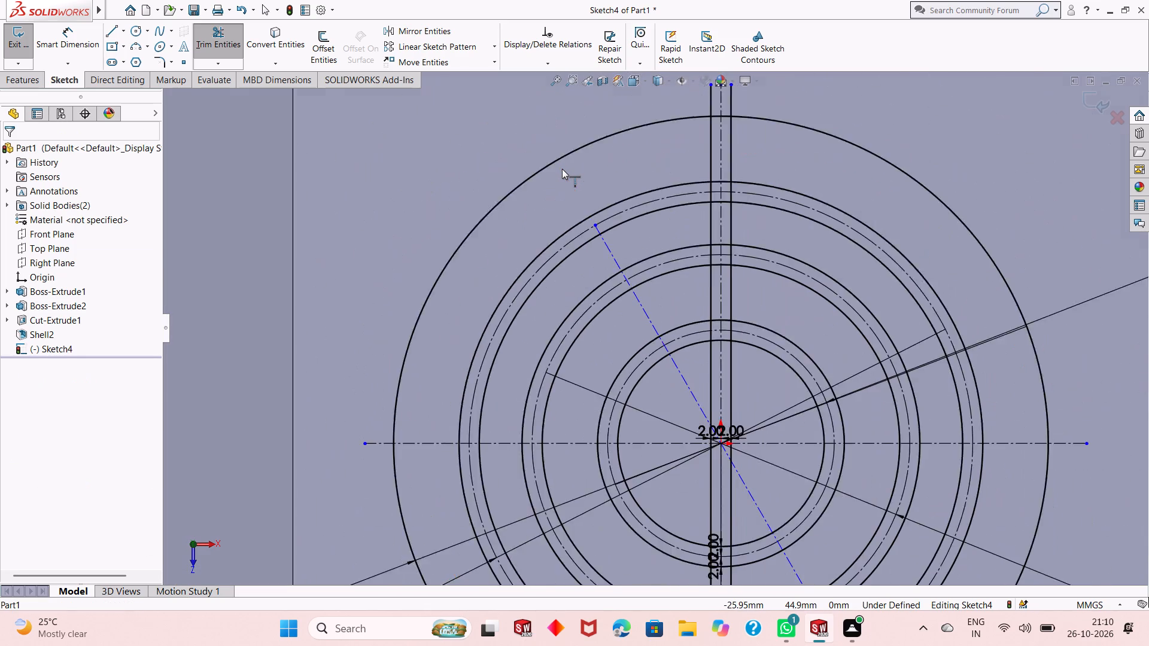
scroll(562, 169, "up", 1)
scroll(562, 180, "down", 4)
scroll(656, 296, "down", 4)
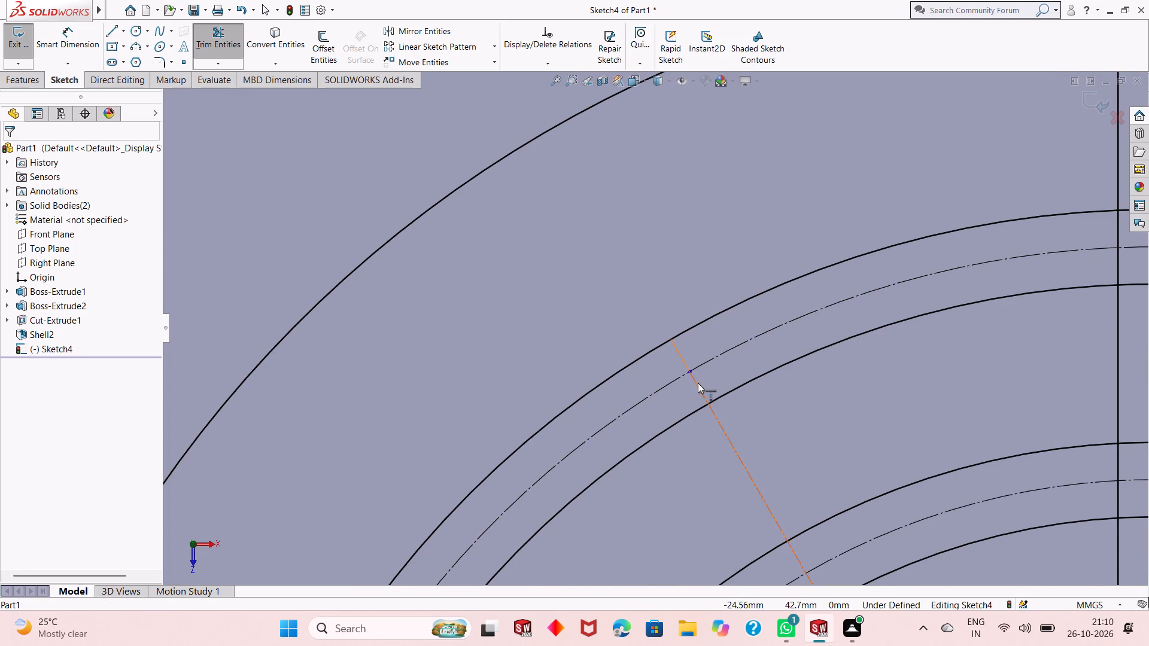
left_click(698, 383)
left_click(679, 355)
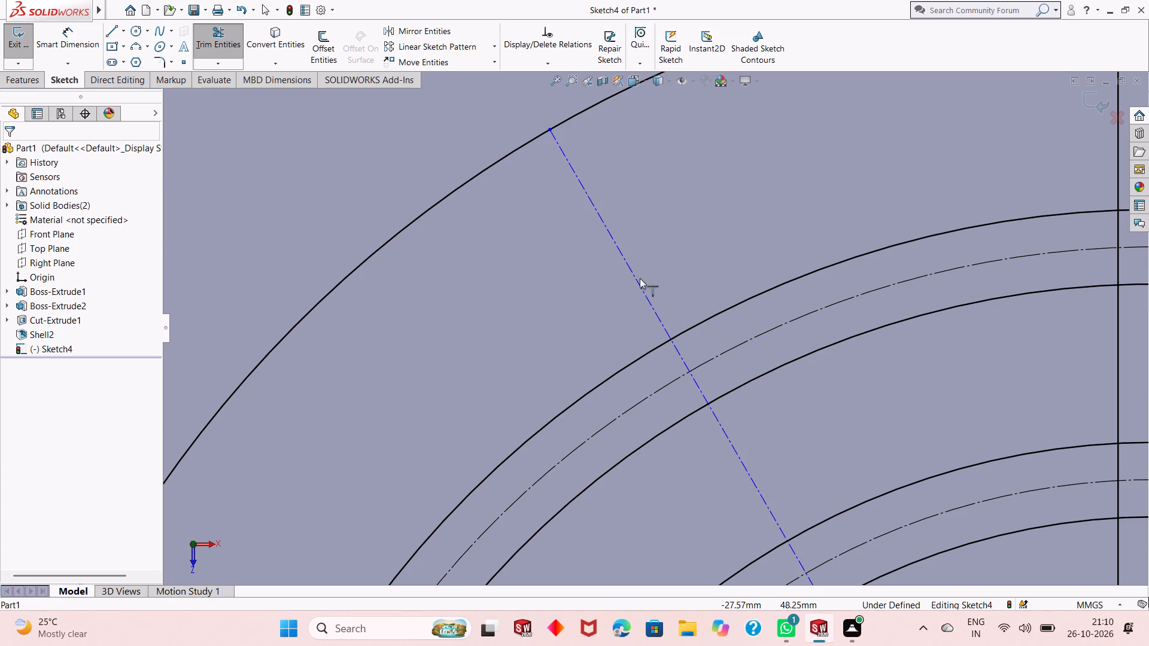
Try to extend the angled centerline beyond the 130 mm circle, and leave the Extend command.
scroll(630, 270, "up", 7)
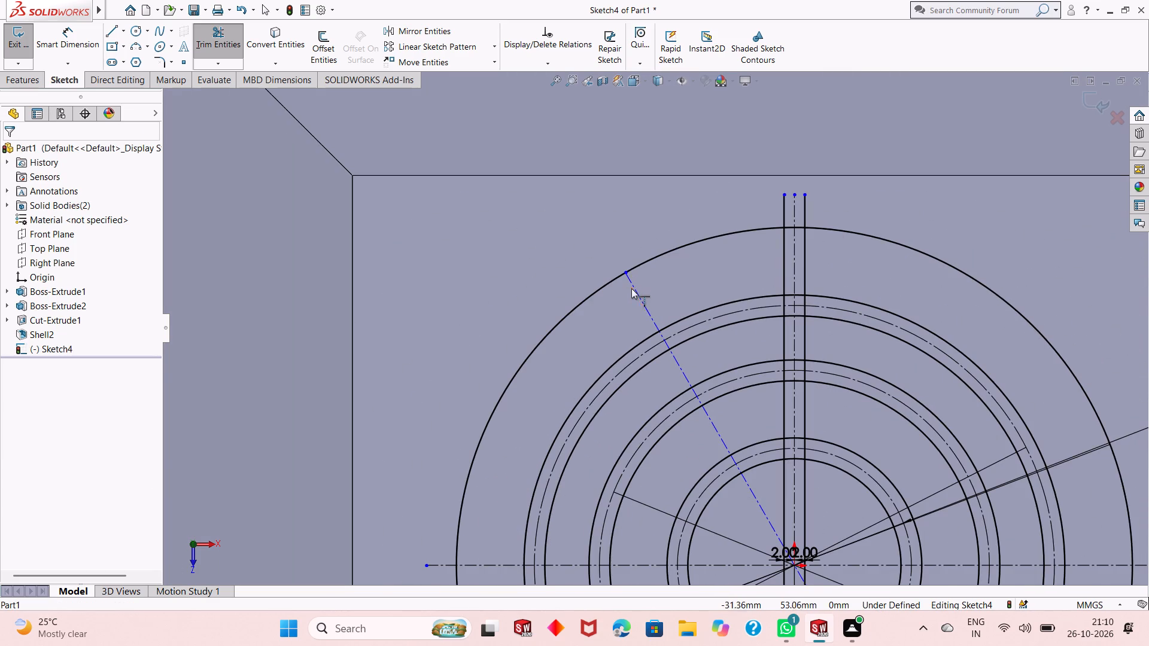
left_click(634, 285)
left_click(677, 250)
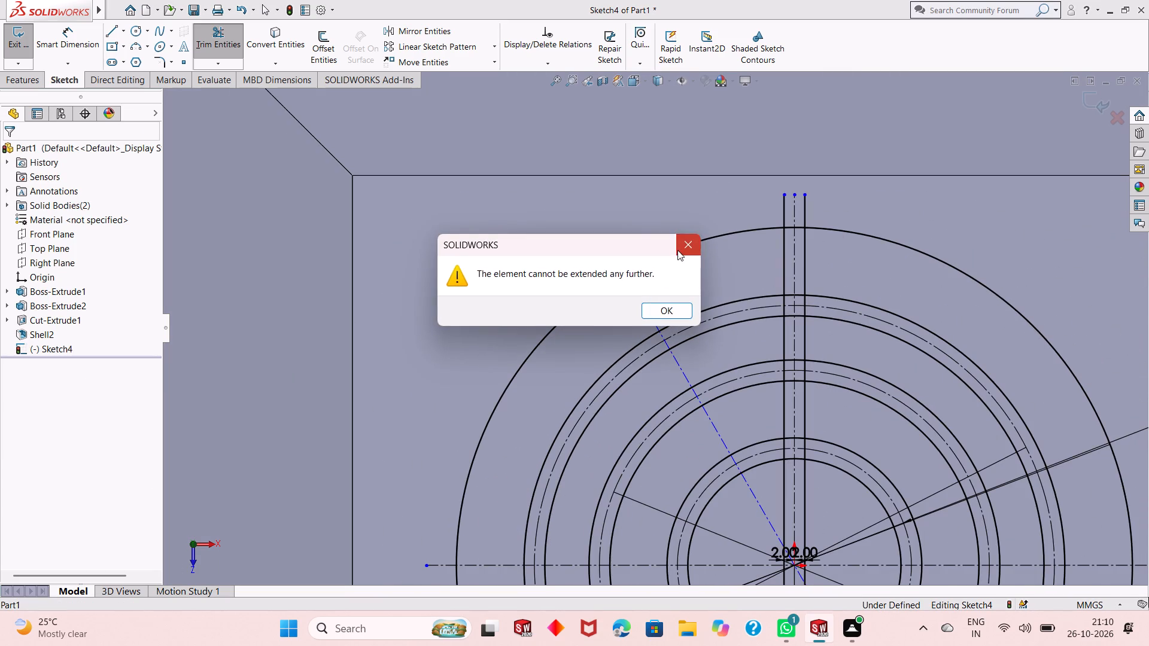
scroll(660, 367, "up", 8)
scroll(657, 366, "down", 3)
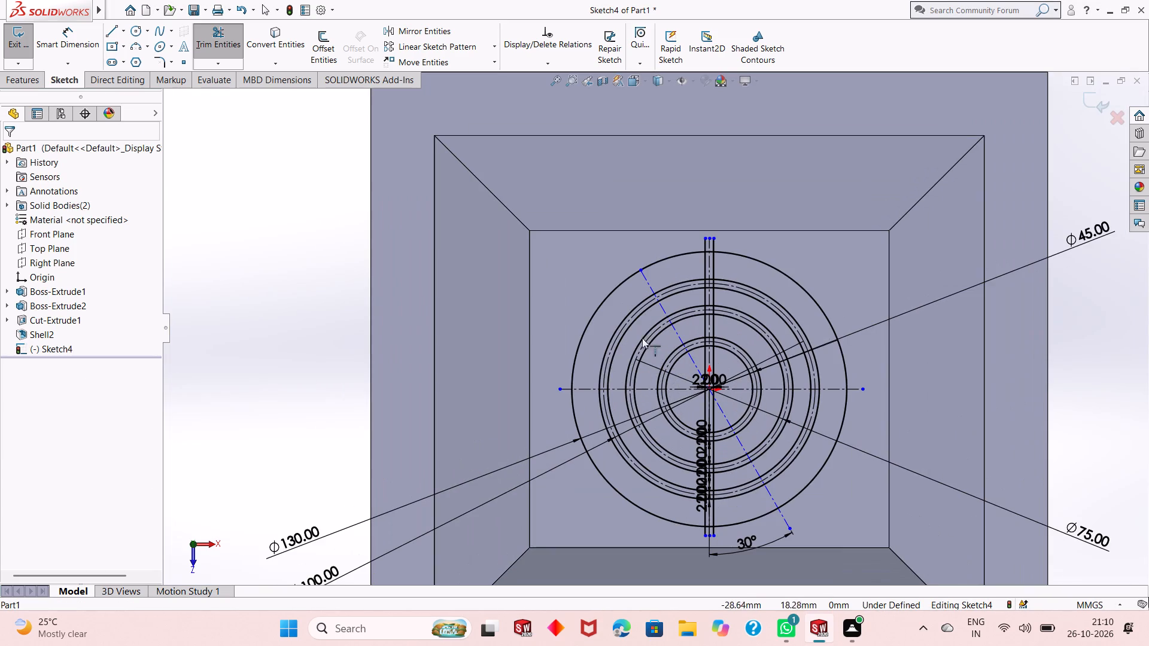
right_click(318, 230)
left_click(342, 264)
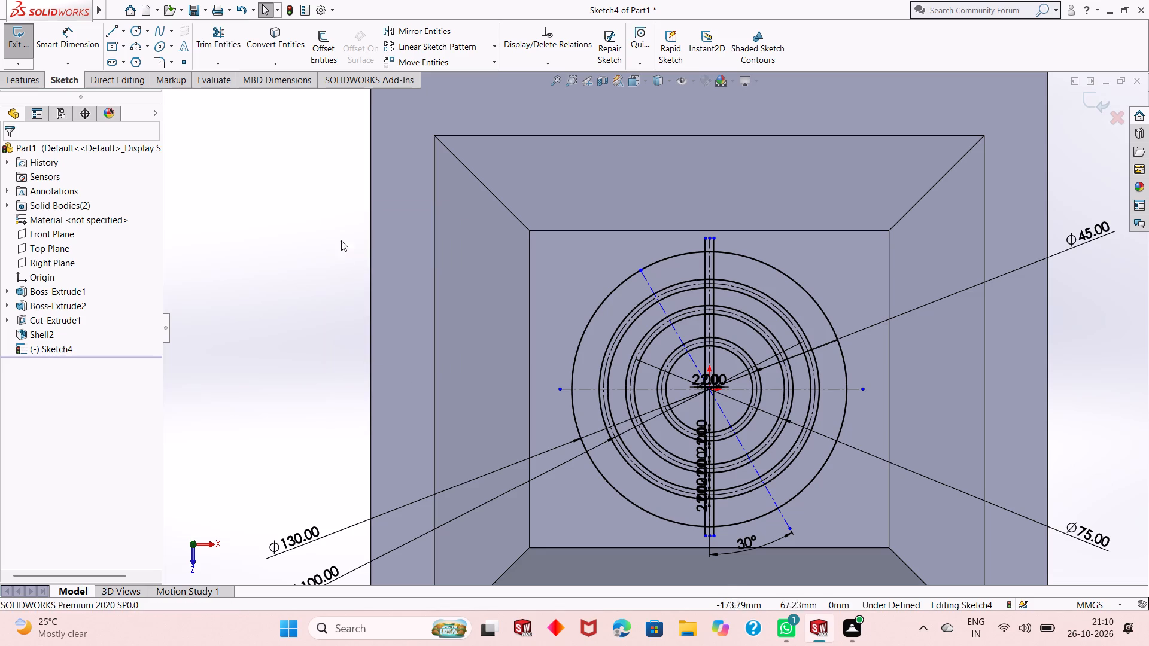
Draw a slanted helper centerline about 56 mm long outside the 130 mm circle, beyond the angled centerline's upper-left end.
left_click(122, 35)
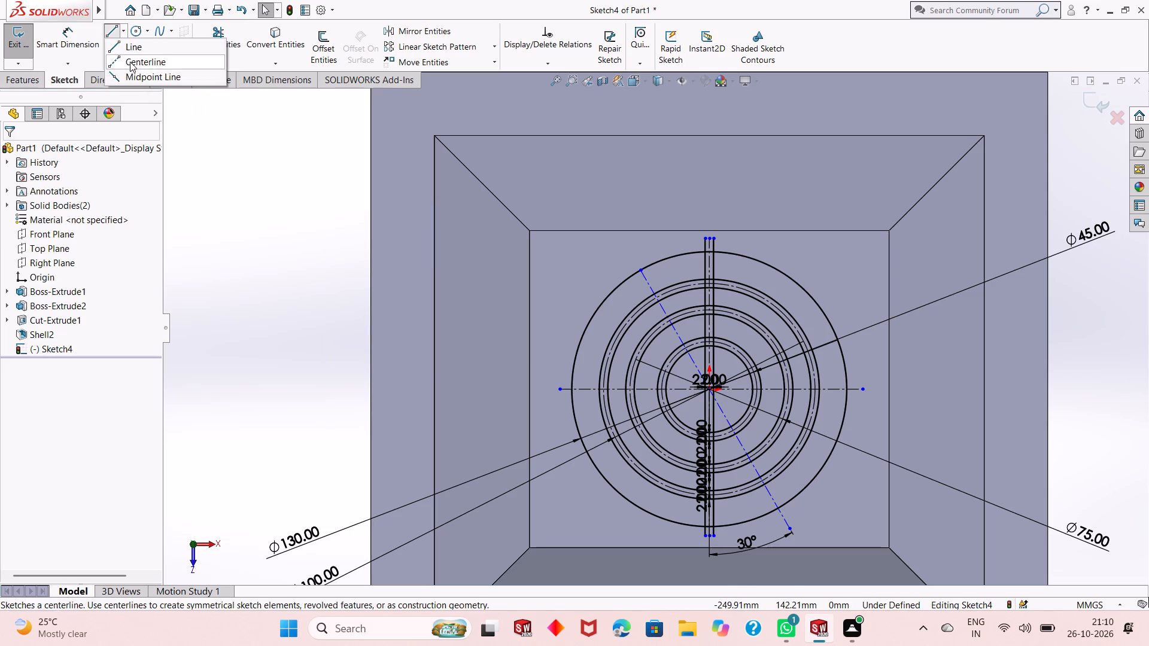
left_click(130, 62)
scroll(651, 256, "down", 8)
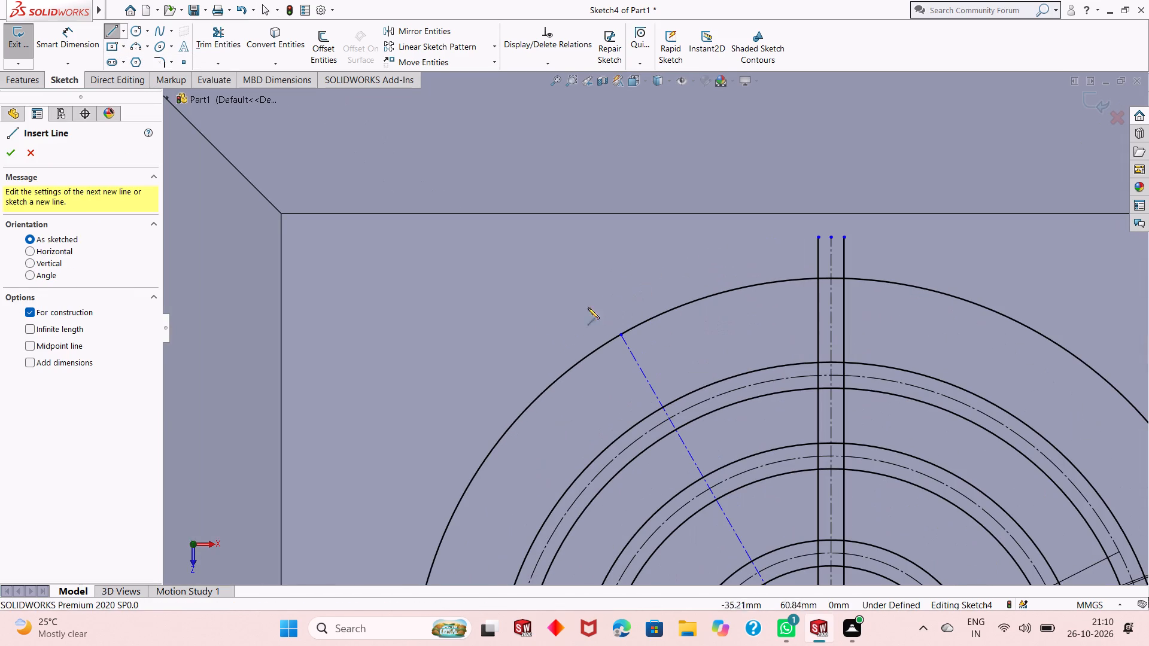
left_click(410, 332)
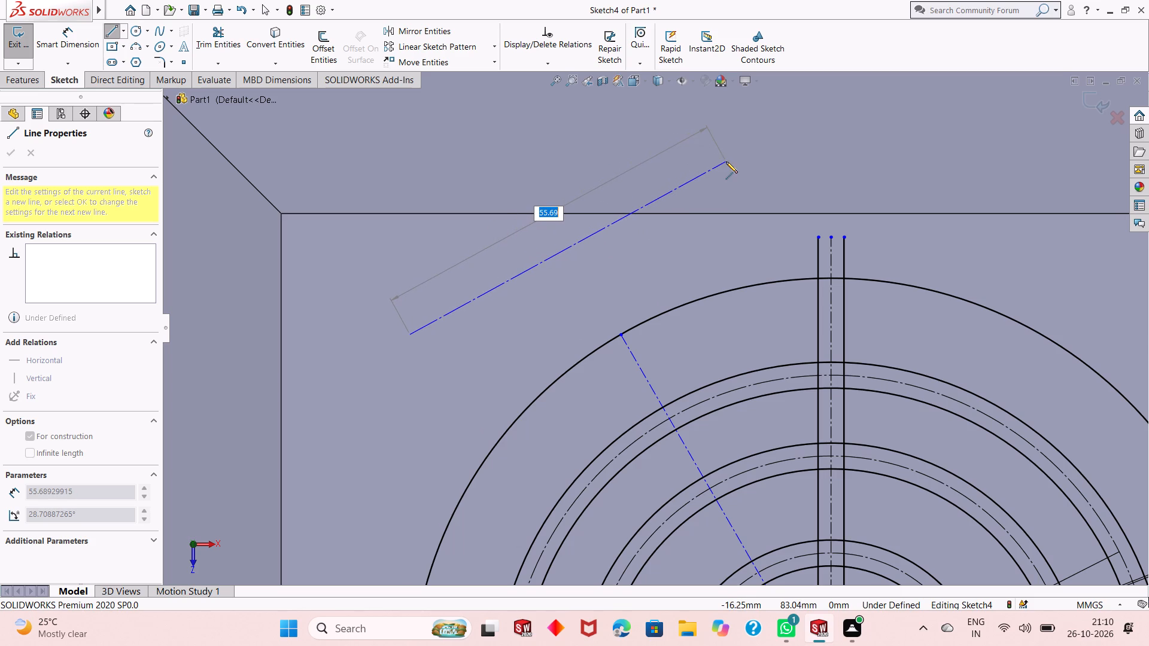
left_click(726, 161)
right_click(727, 160)
left_click(753, 170)
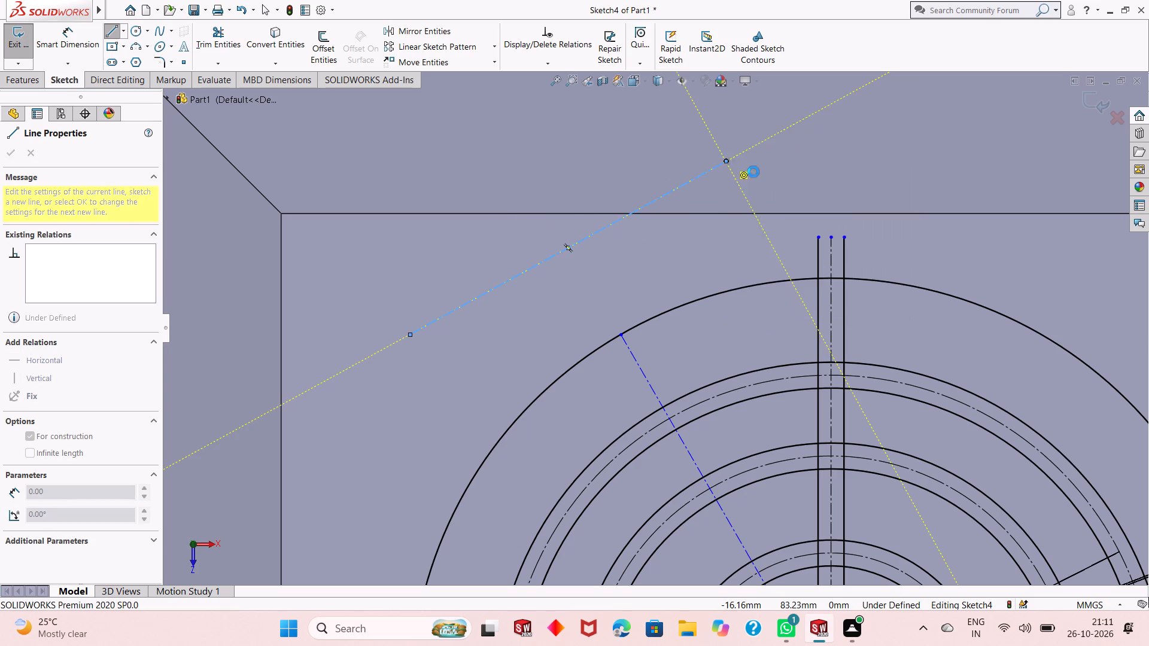
Make the slanted helper centerline perpendicular to the 30-degree angled centerline.
left_click(596, 231)
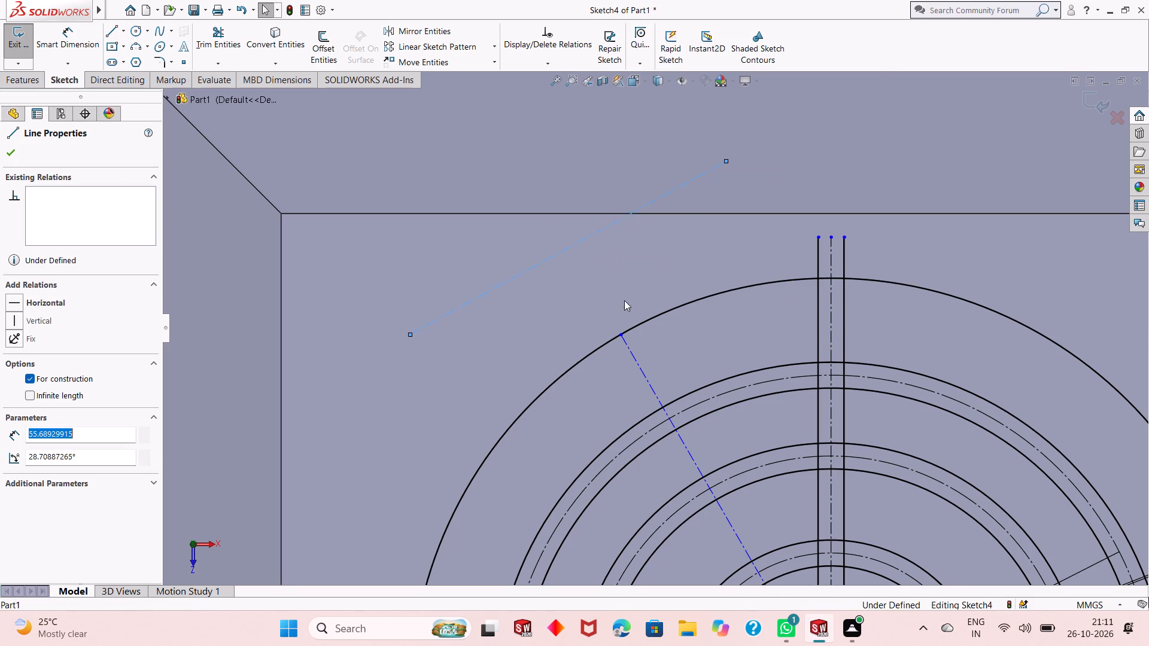
left_click(650, 385, "ctrl")
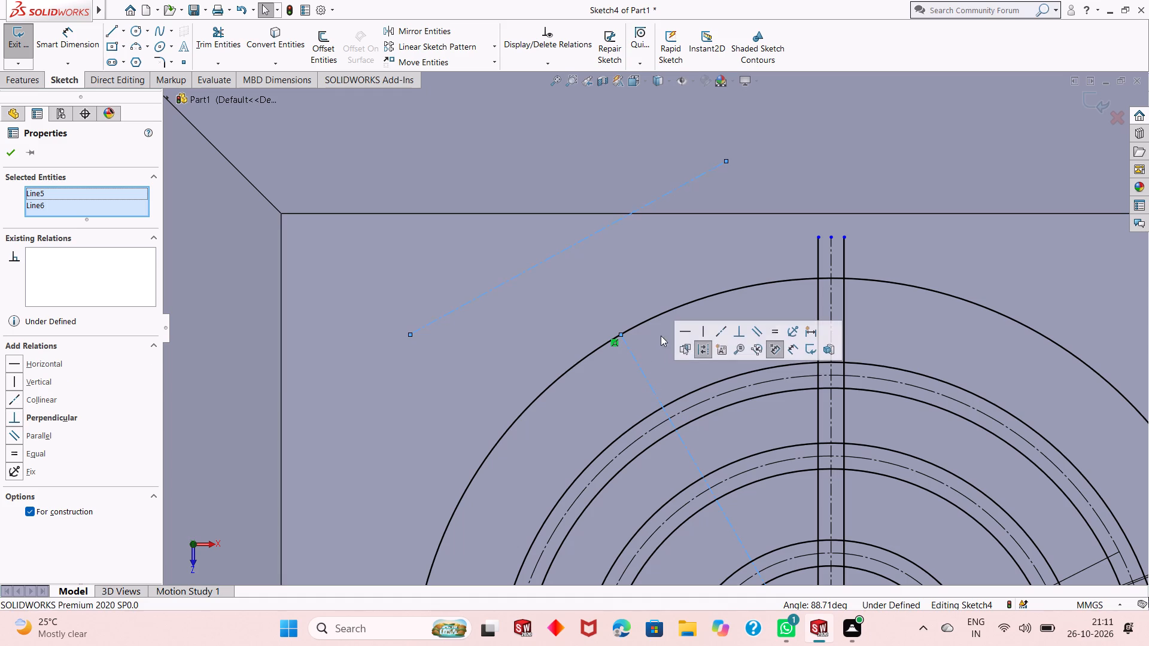
left_click(739, 328)
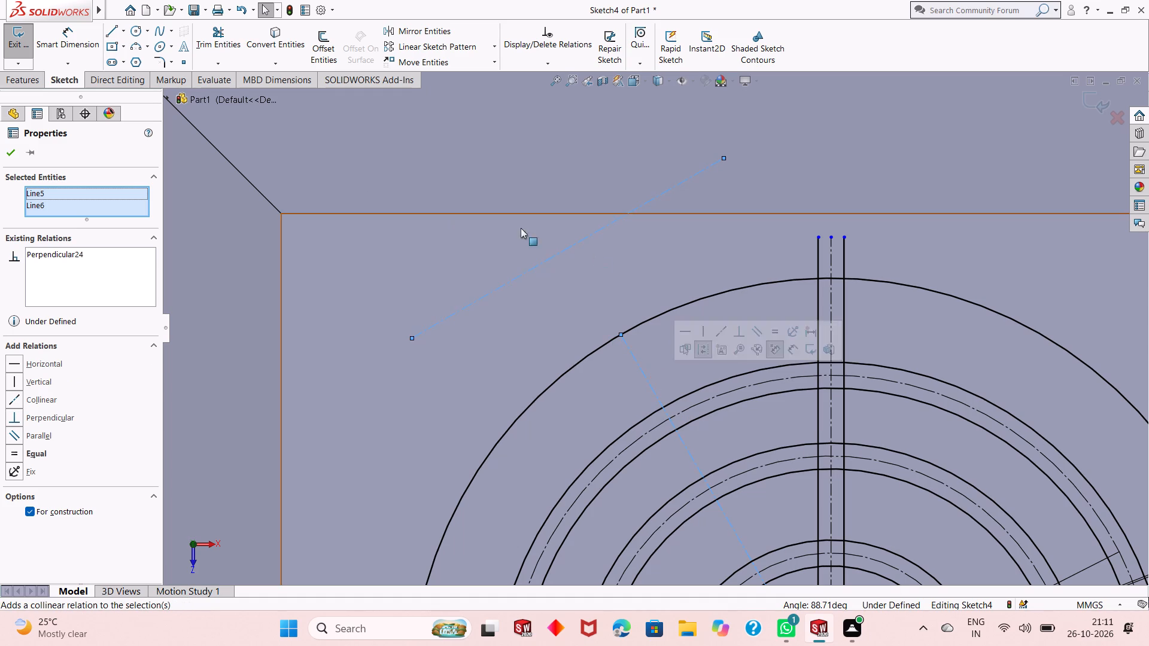
left_click(8, 156)
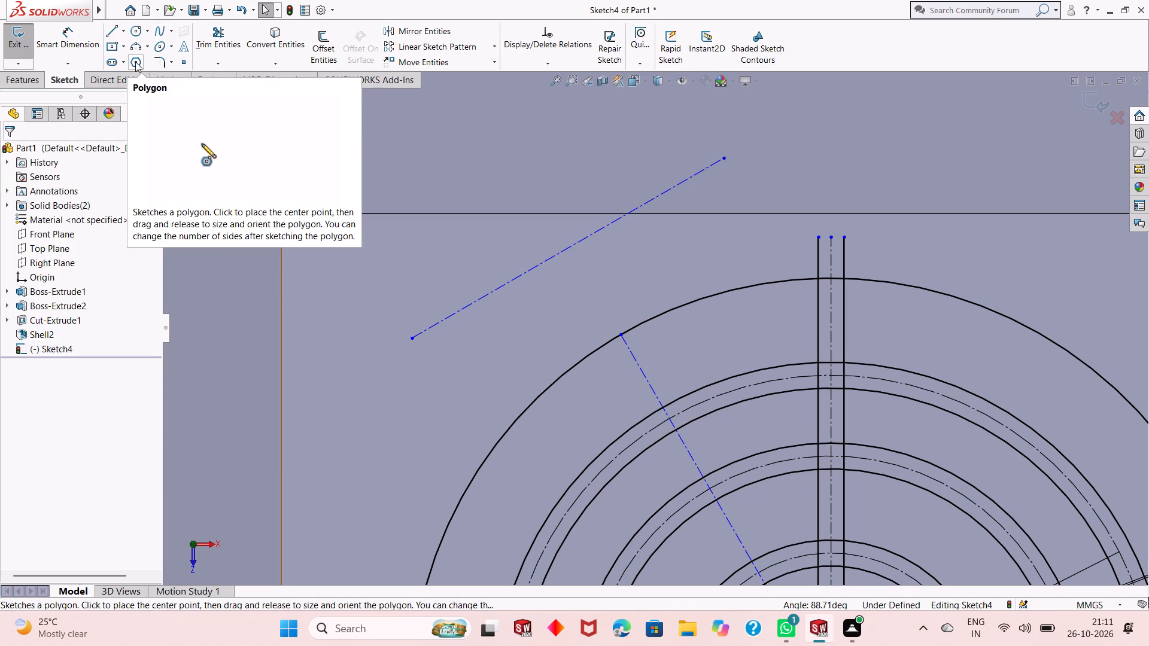
Extend the angled centerline past the 130 mm circle to the perpendicular helper centerline.
left_click(209, 60)
left_click(243, 94)
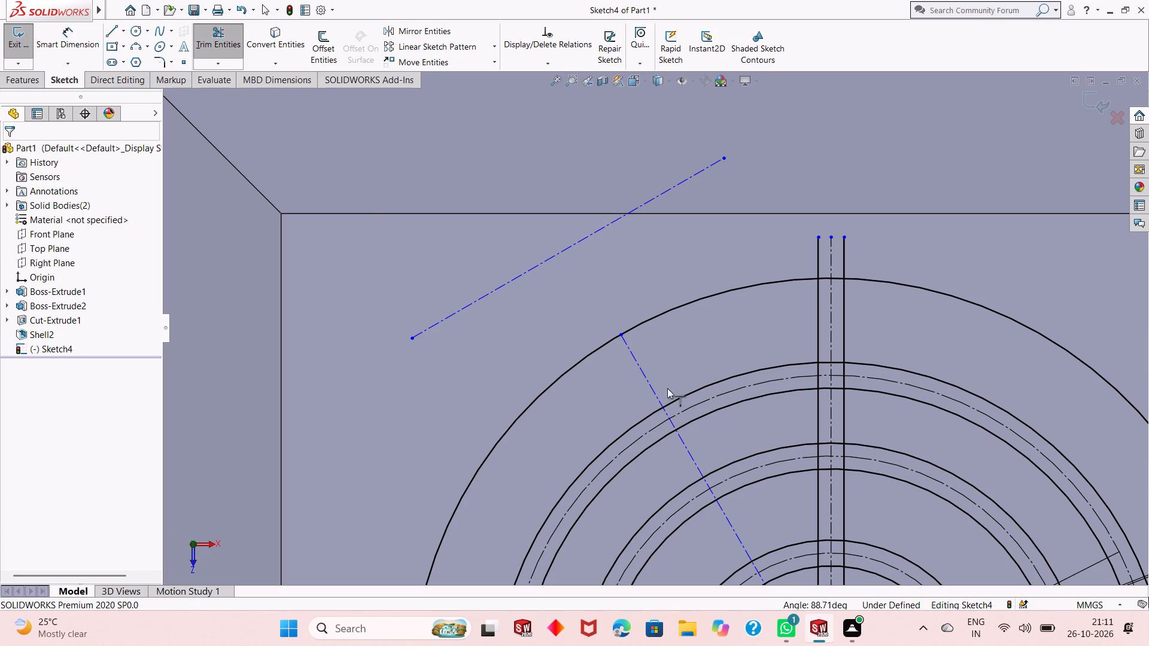
left_click(641, 372)
right_click(460, 339)
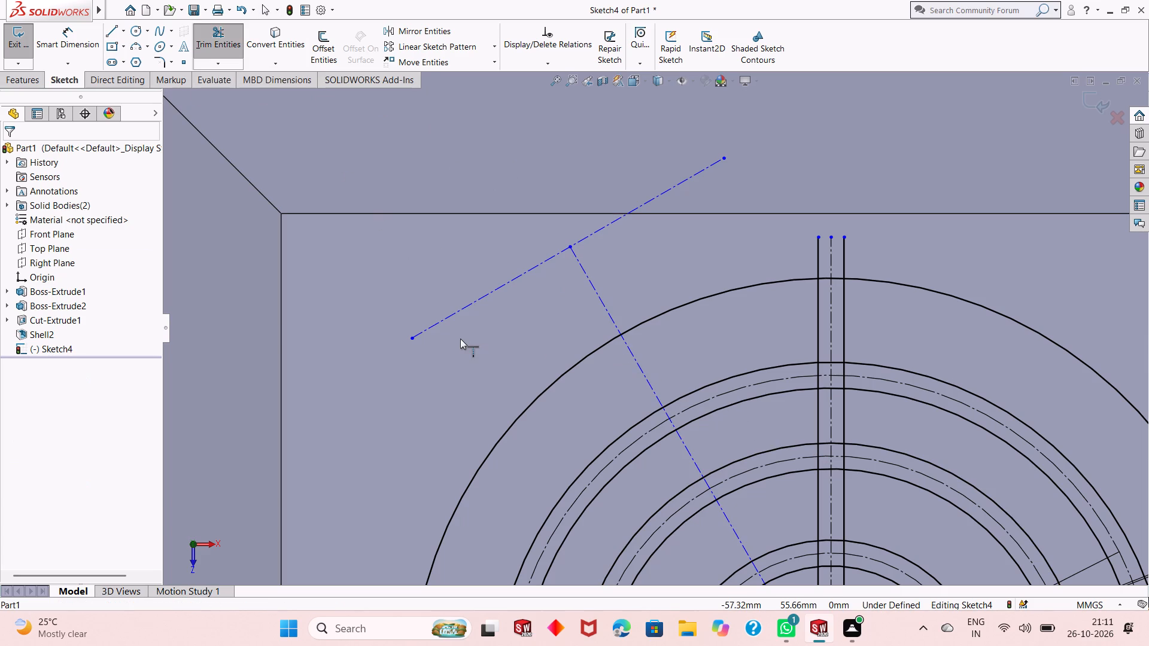
left_click(494, 376)
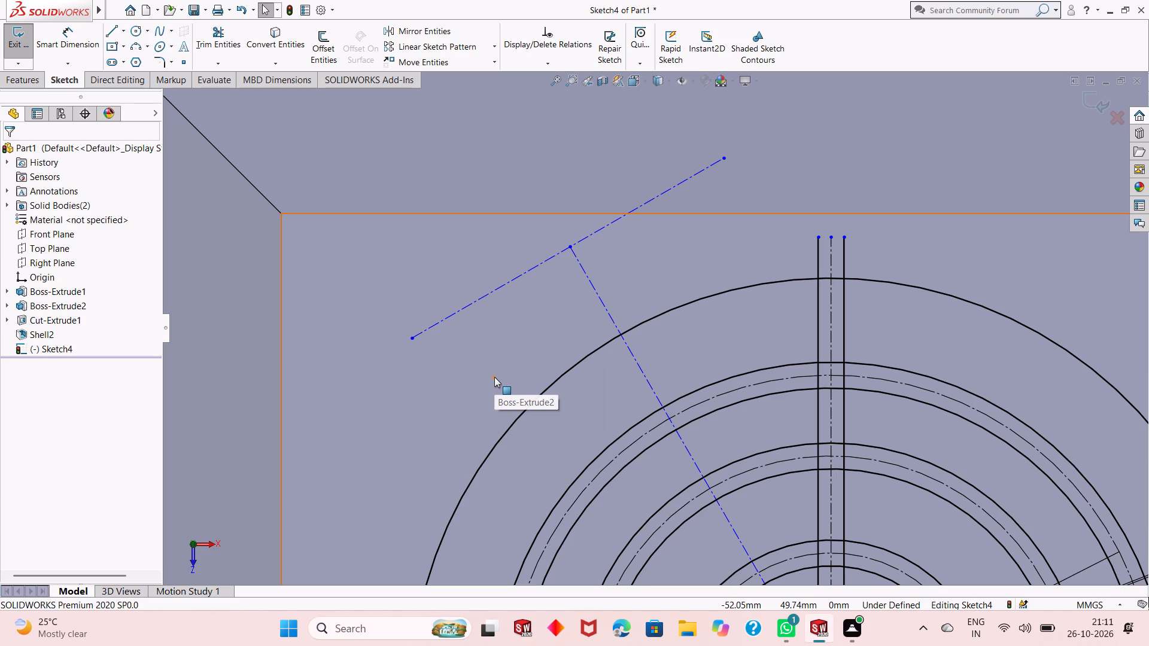
Delete the perpendicular helper centerline outside the 130 mm circle.
scroll(495, 376, "up", 2)
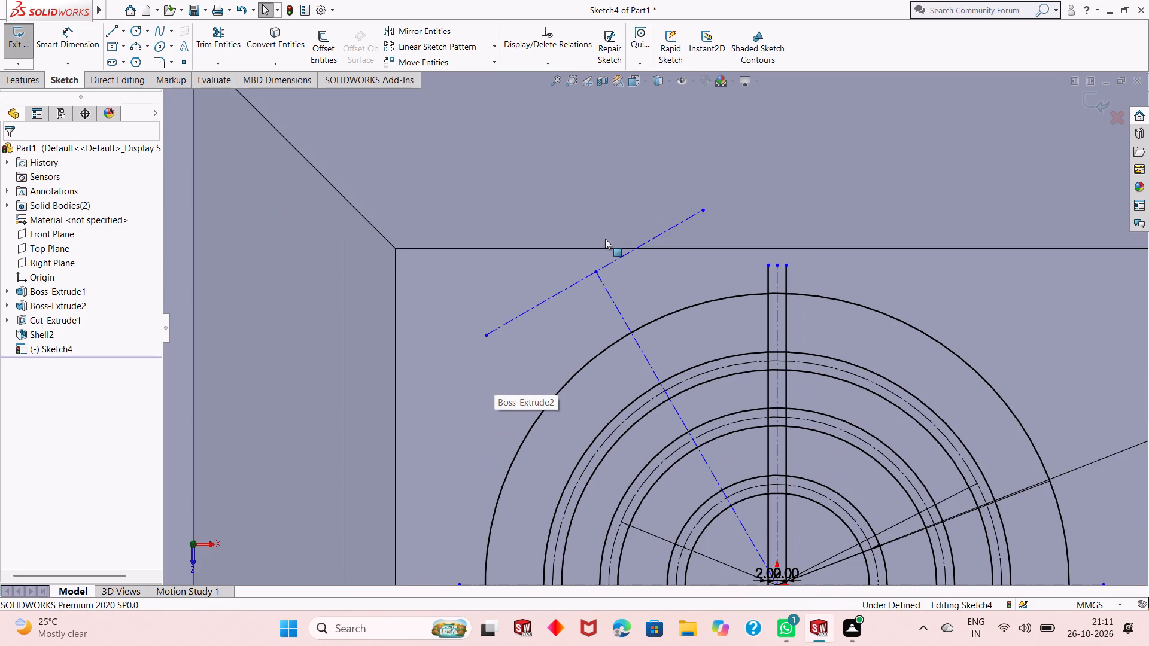
right_click(609, 262)
left_click(670, 437)
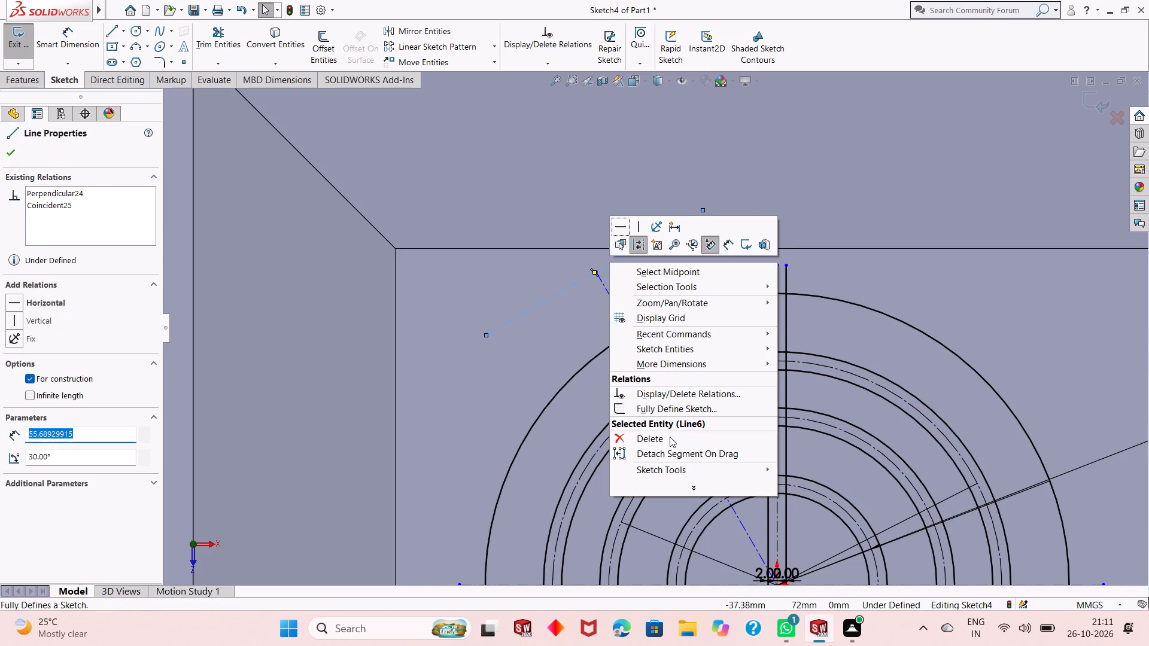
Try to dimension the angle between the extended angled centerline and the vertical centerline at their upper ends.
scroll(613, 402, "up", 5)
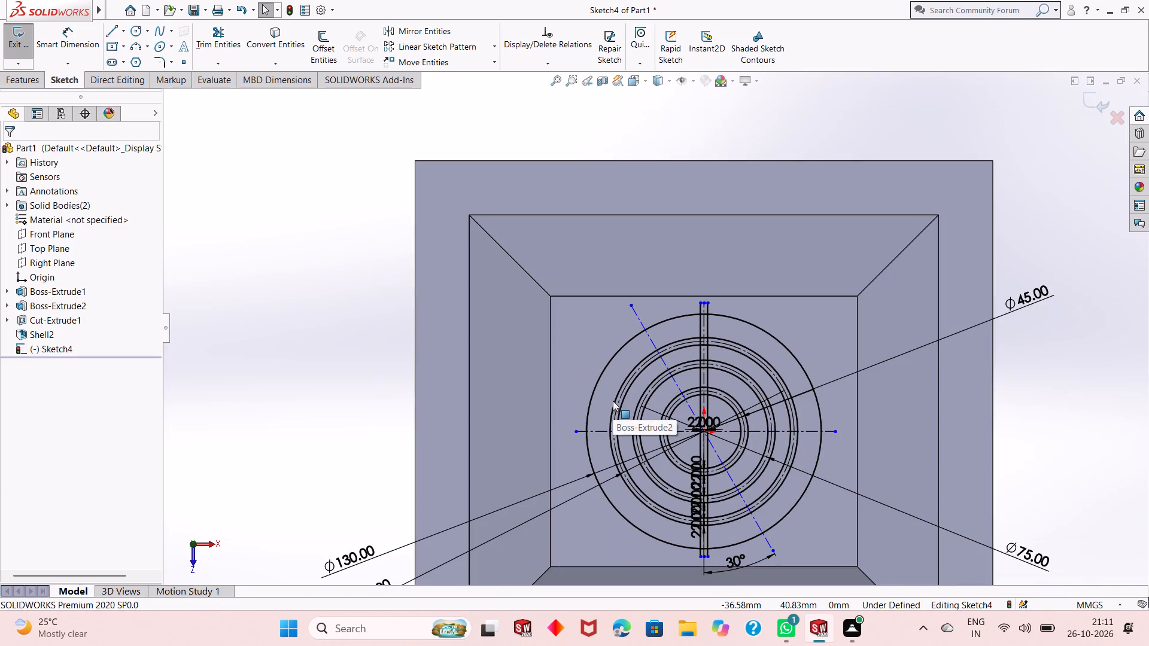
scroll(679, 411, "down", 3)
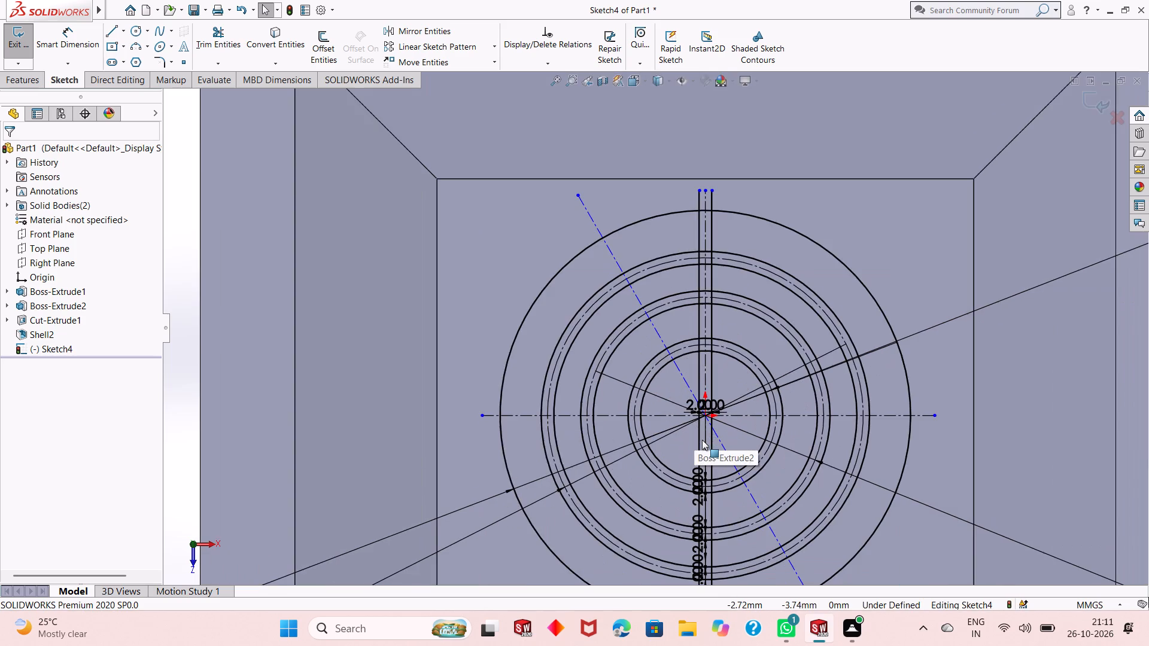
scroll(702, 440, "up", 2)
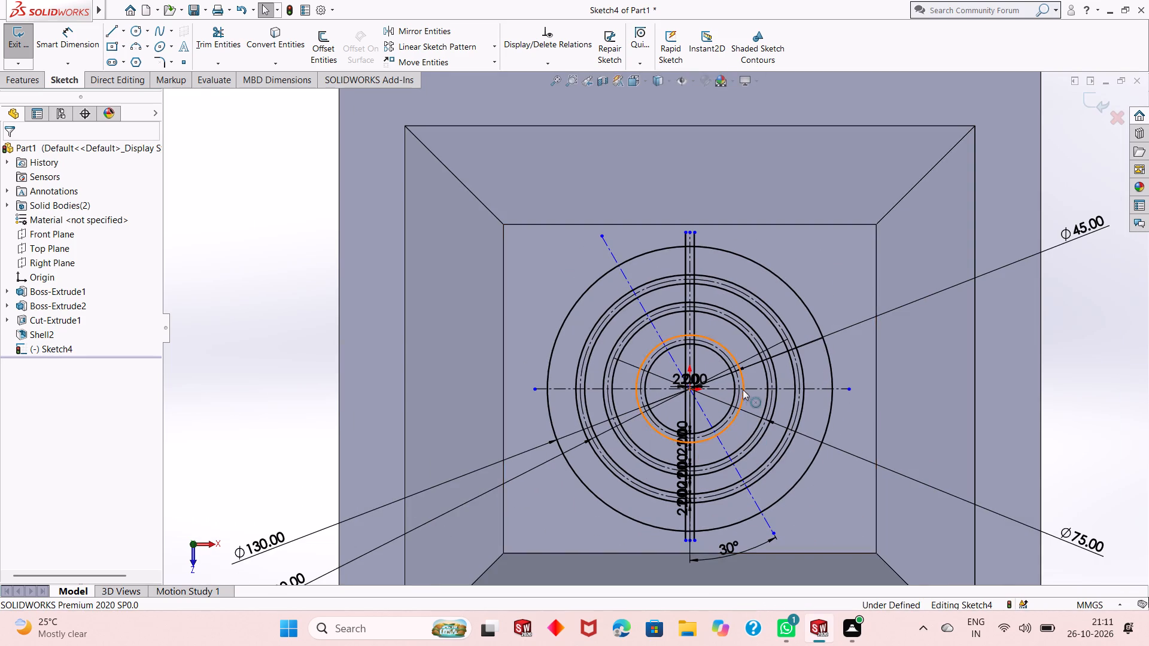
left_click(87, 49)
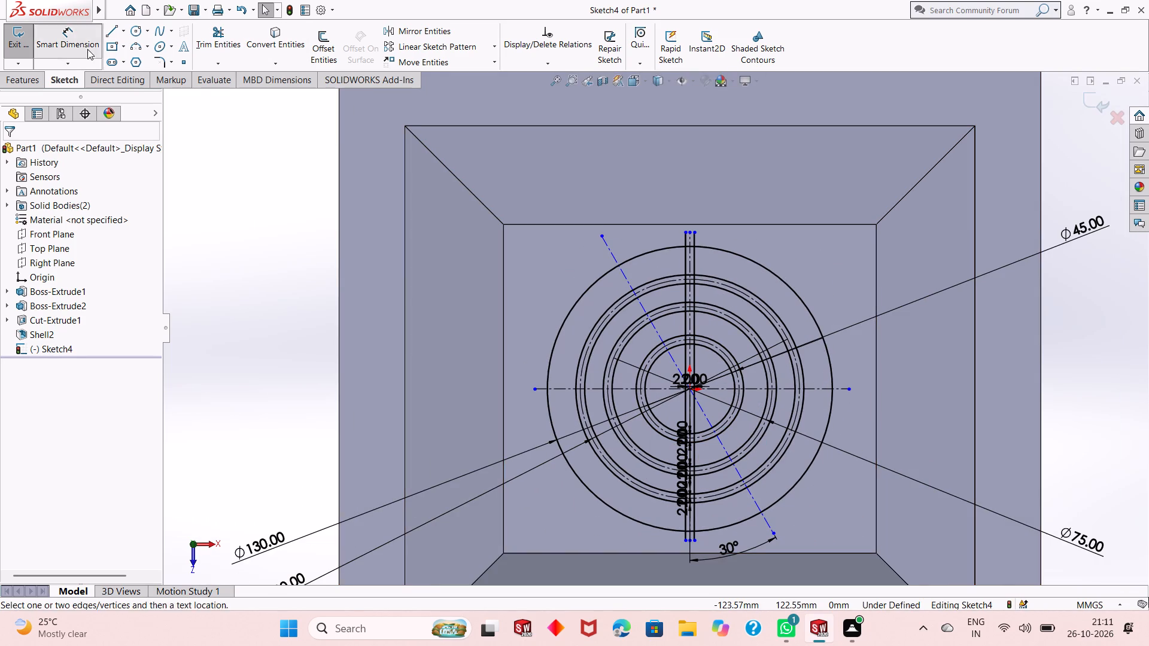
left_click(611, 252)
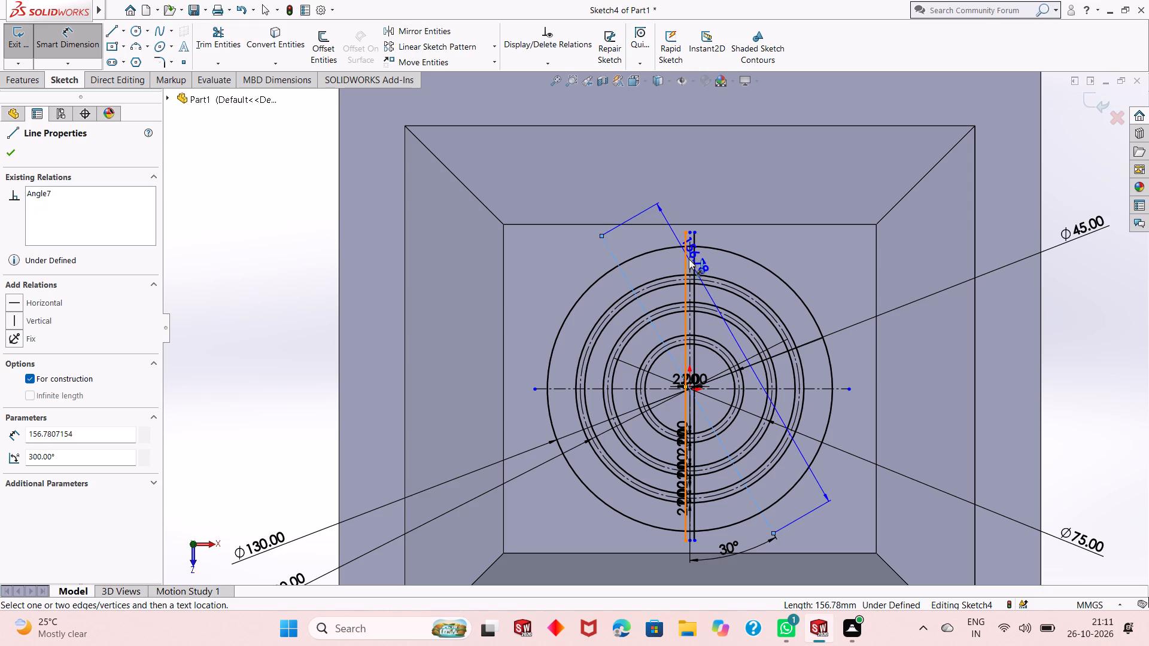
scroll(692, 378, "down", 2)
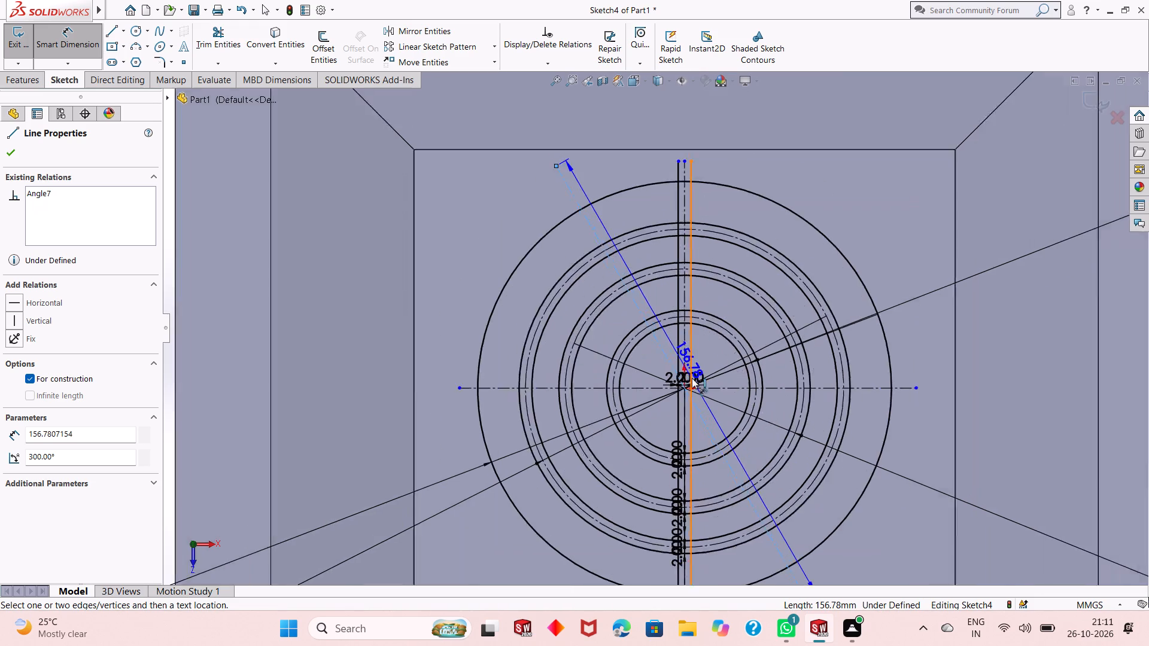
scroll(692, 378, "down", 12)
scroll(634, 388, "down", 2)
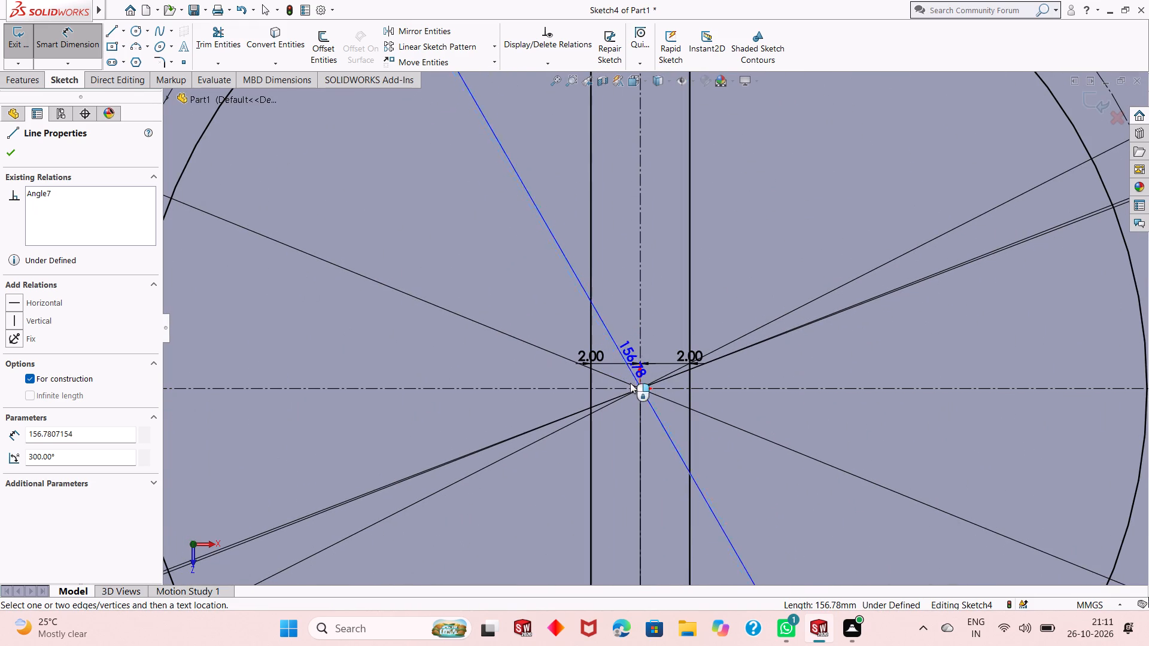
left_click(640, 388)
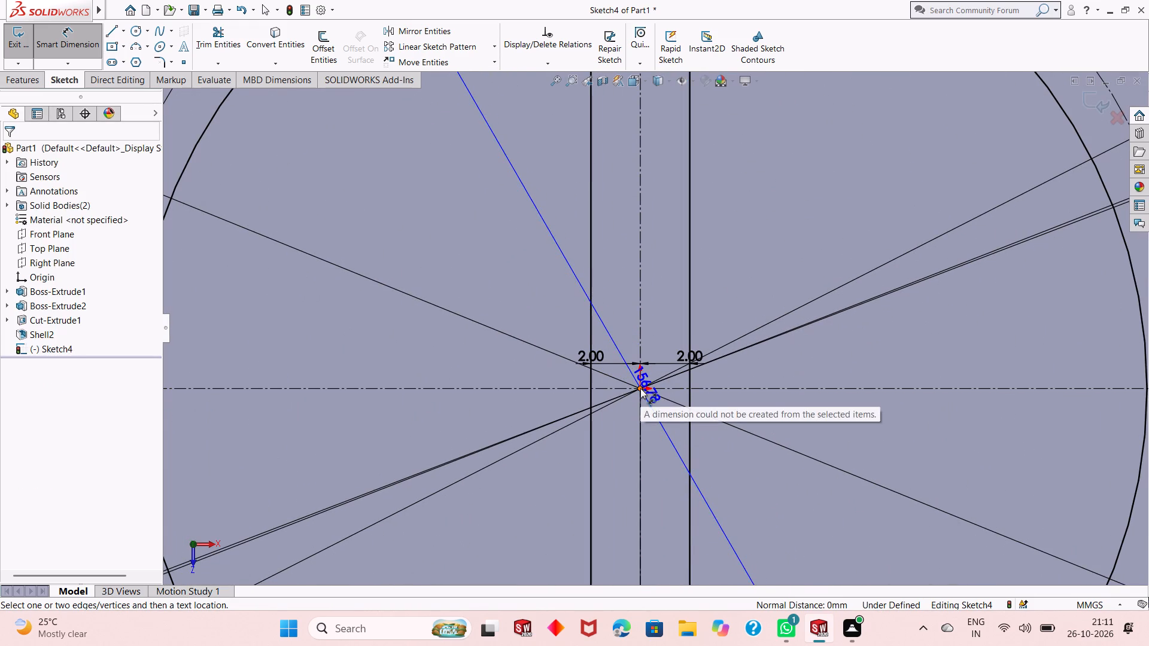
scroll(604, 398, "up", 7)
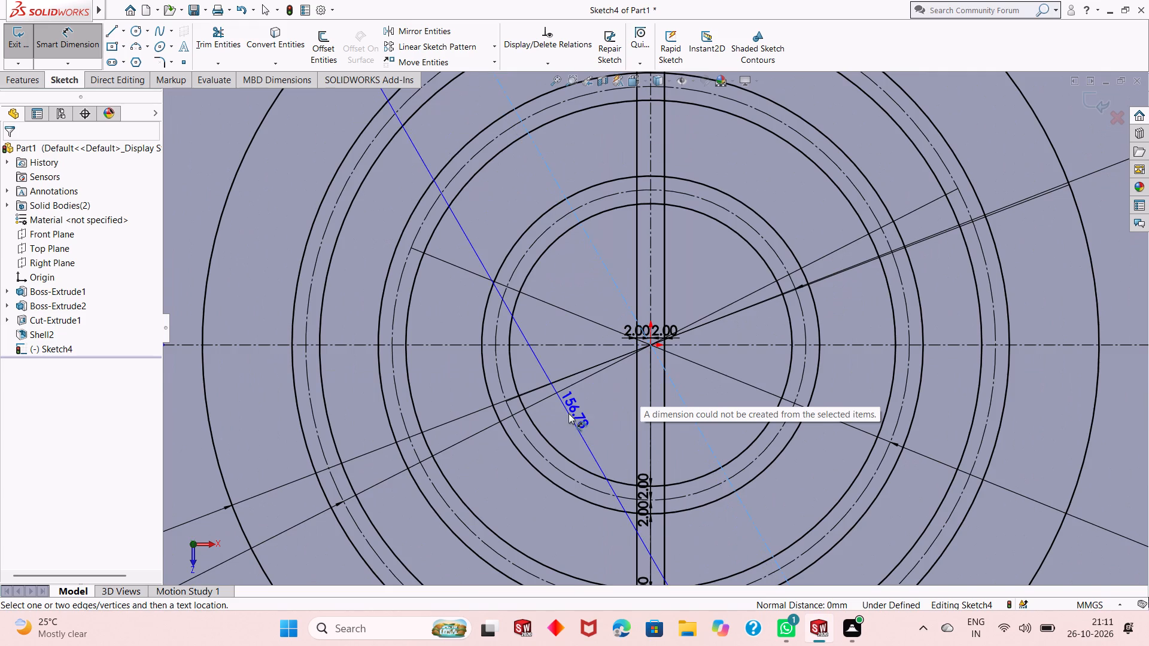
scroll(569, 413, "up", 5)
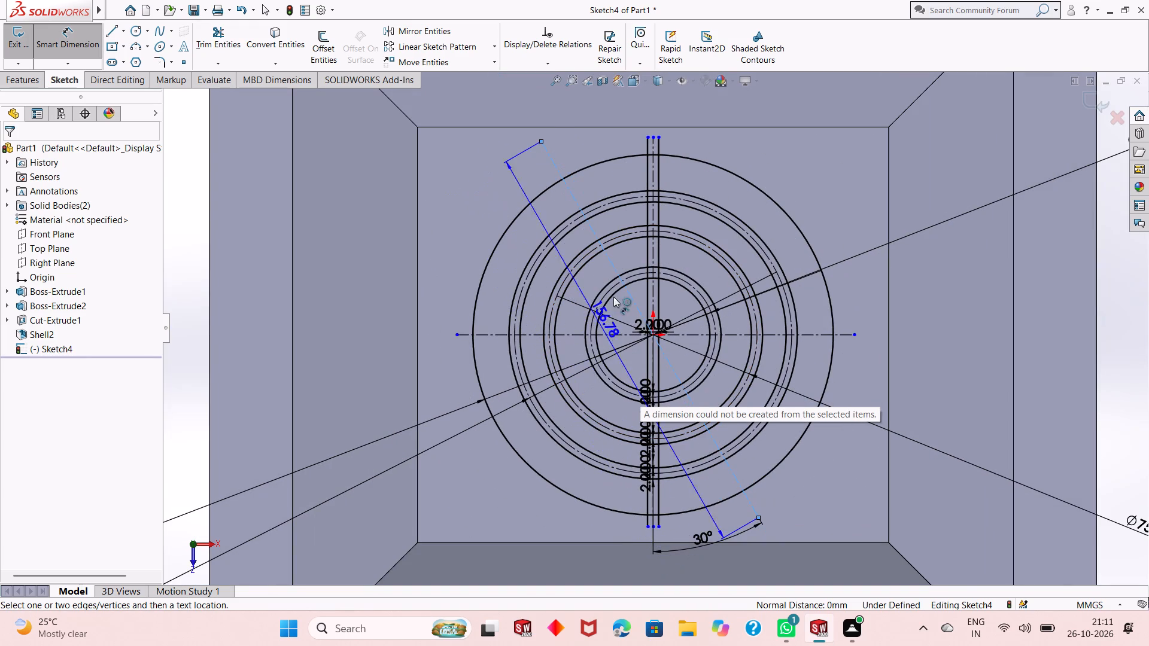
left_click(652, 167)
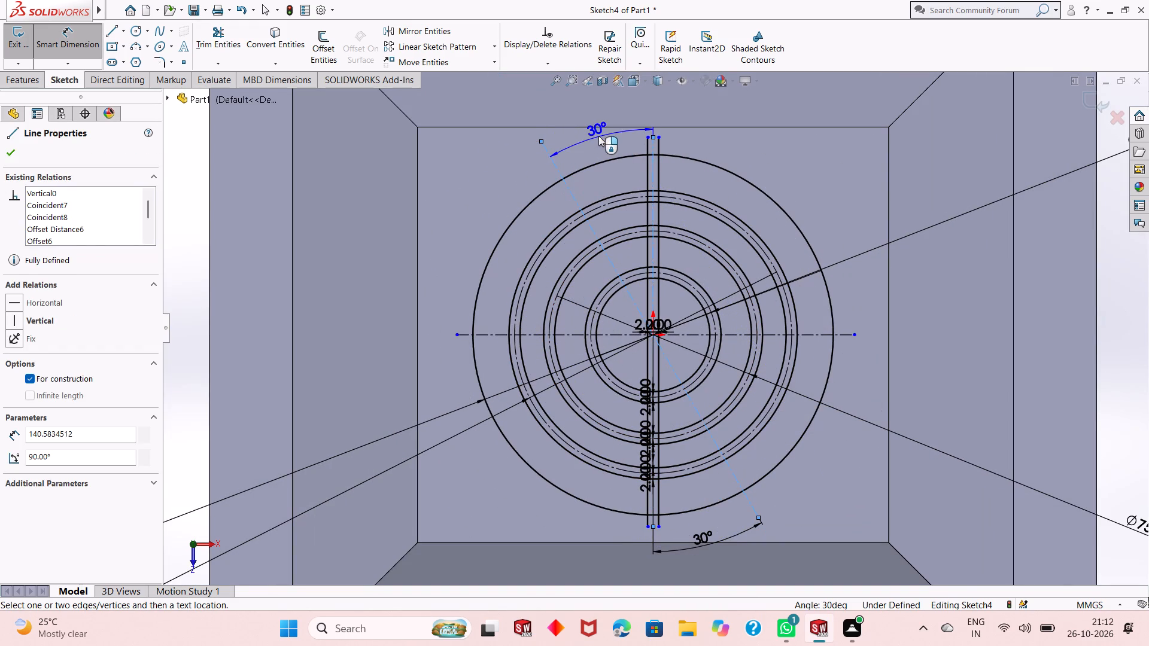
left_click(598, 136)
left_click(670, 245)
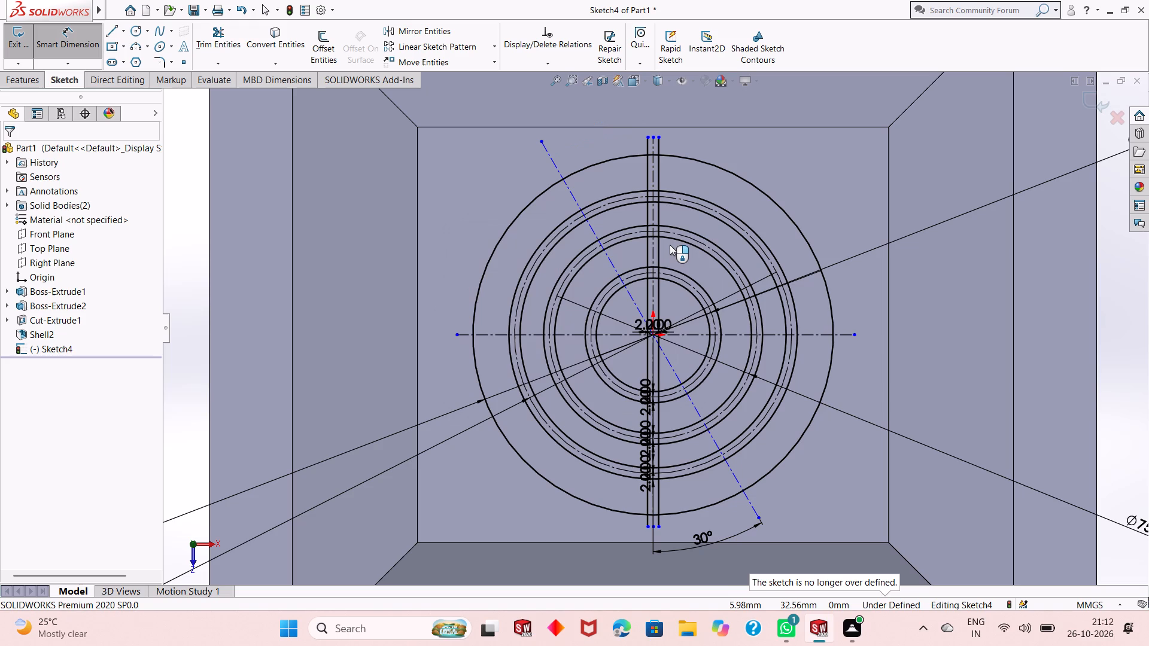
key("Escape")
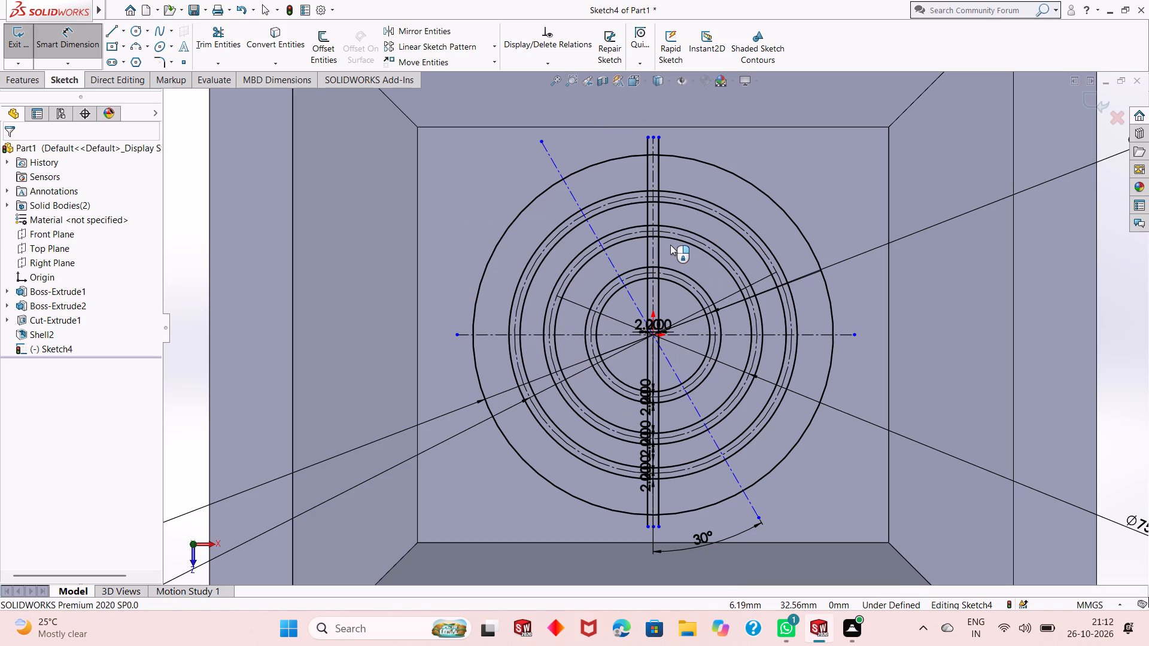
Undo the angled centerline's extensions beyond the origin, leaving only its lower half from the origin past the 130 mm circle.
key("ctrl+z")
key("ctrl+z")
key("ctrl+z")
key("ctrl+z")
key("ctrl+z")
key("ctrl+z")
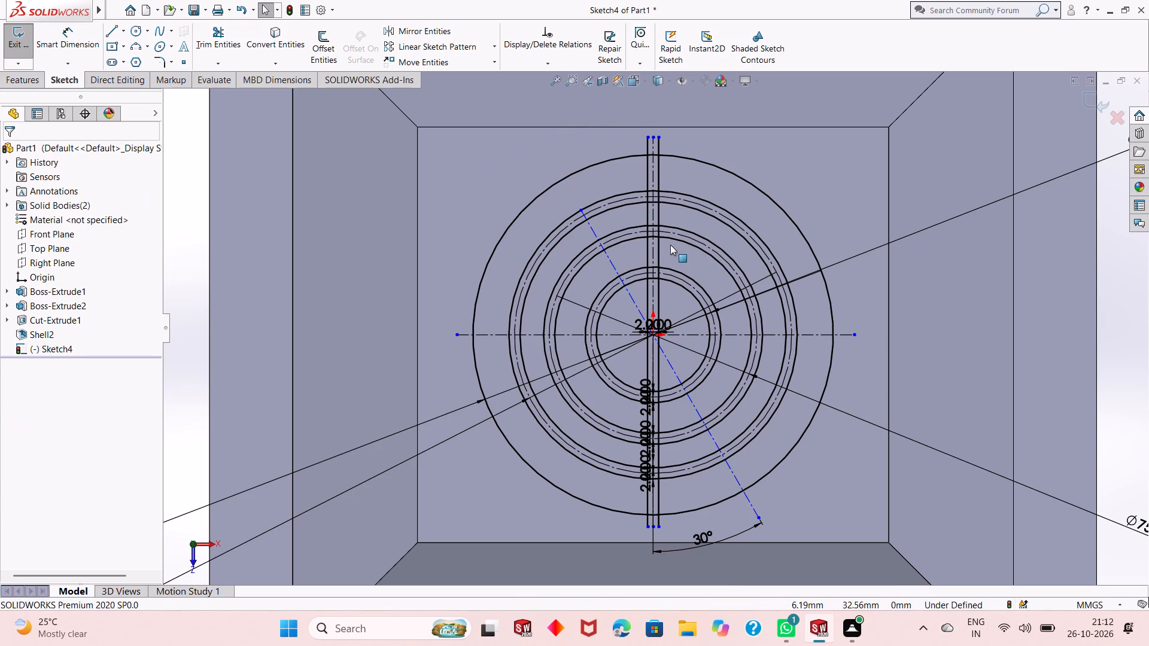
key("ctrl+z")
key("ctrl+z")
key("ctrl+z")
key("ctrl+z")
key("ctrl+z")
key("ctrl+z")
key("ctrl+z")
key("ctrl+z")
key("ctrl+z")
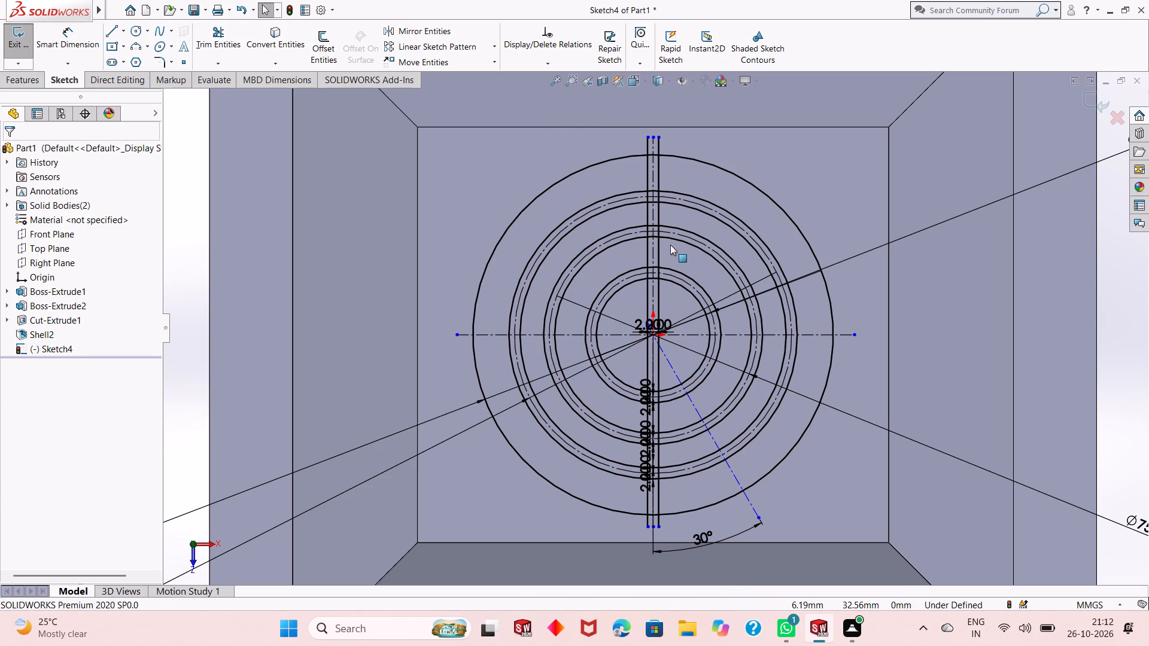
key("ctrl+z")
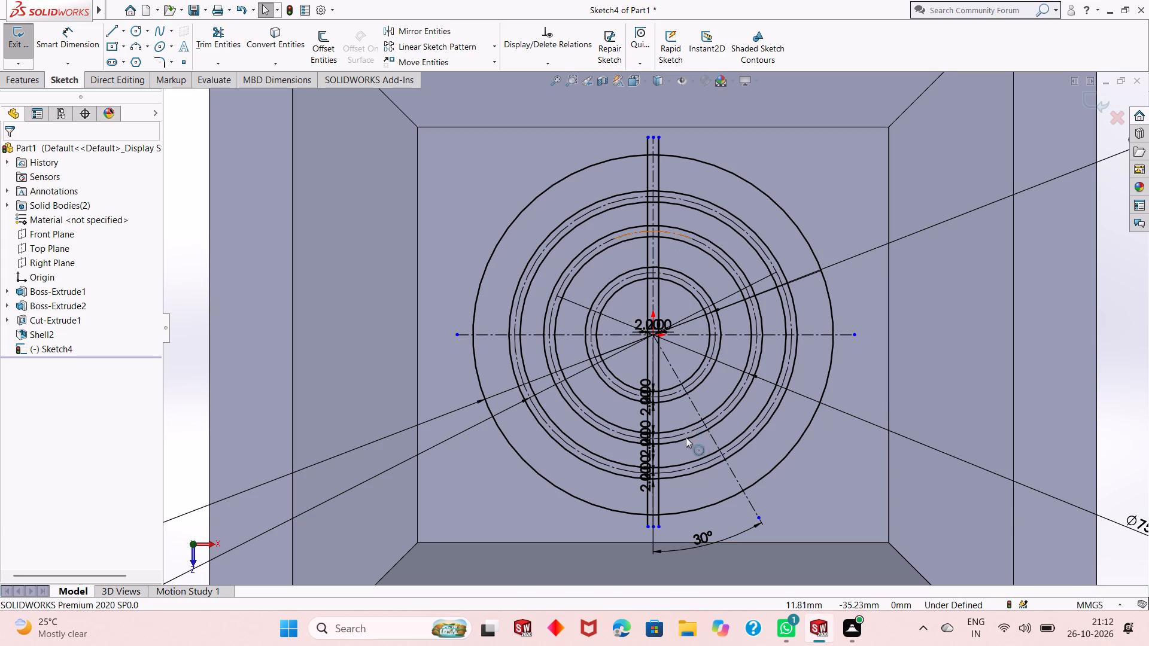
Undo the last angle edit and re-enter 30 degrees between the lower angled centerline and the vertical centerline.
scroll(726, 381, "down", 2)
scroll(671, 335, "down", 11)
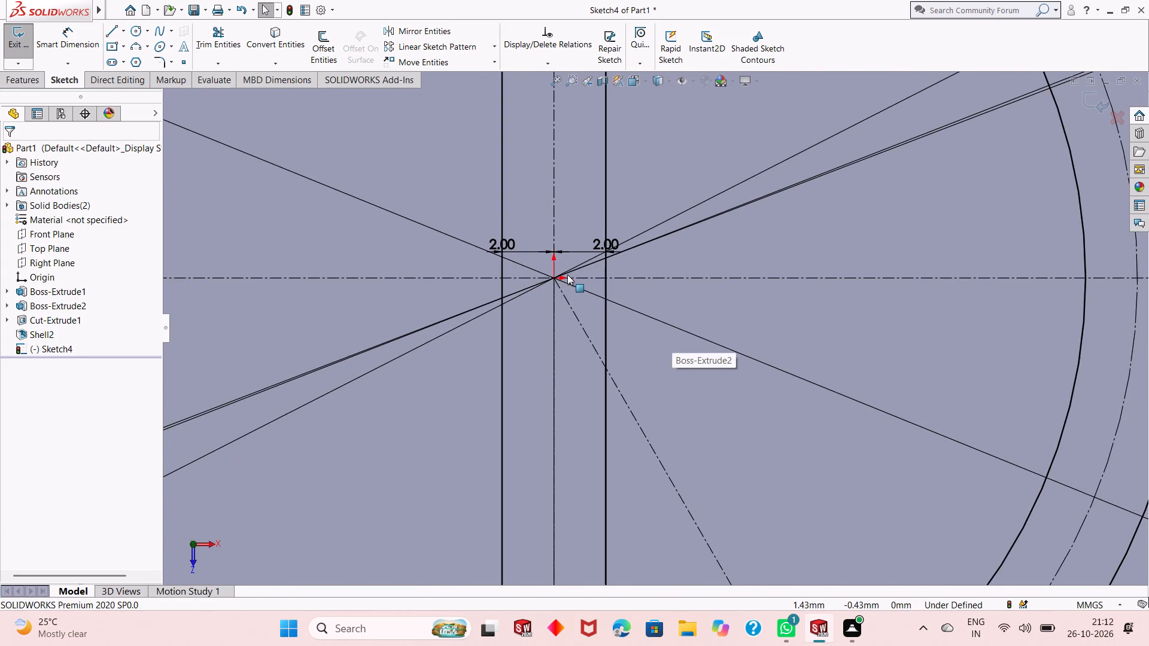
key("Escape")
key("Escape")
scroll(576, 348, "down", 6)
scroll(576, 346, "up", 5)
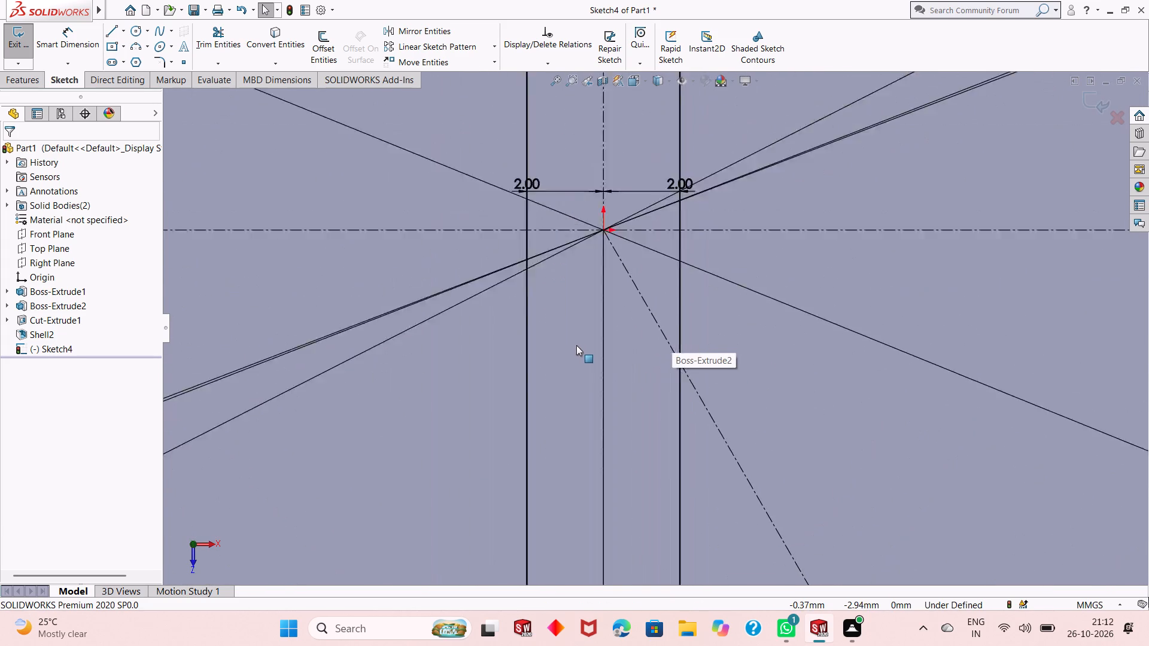
scroll(576, 345, "up", 16)
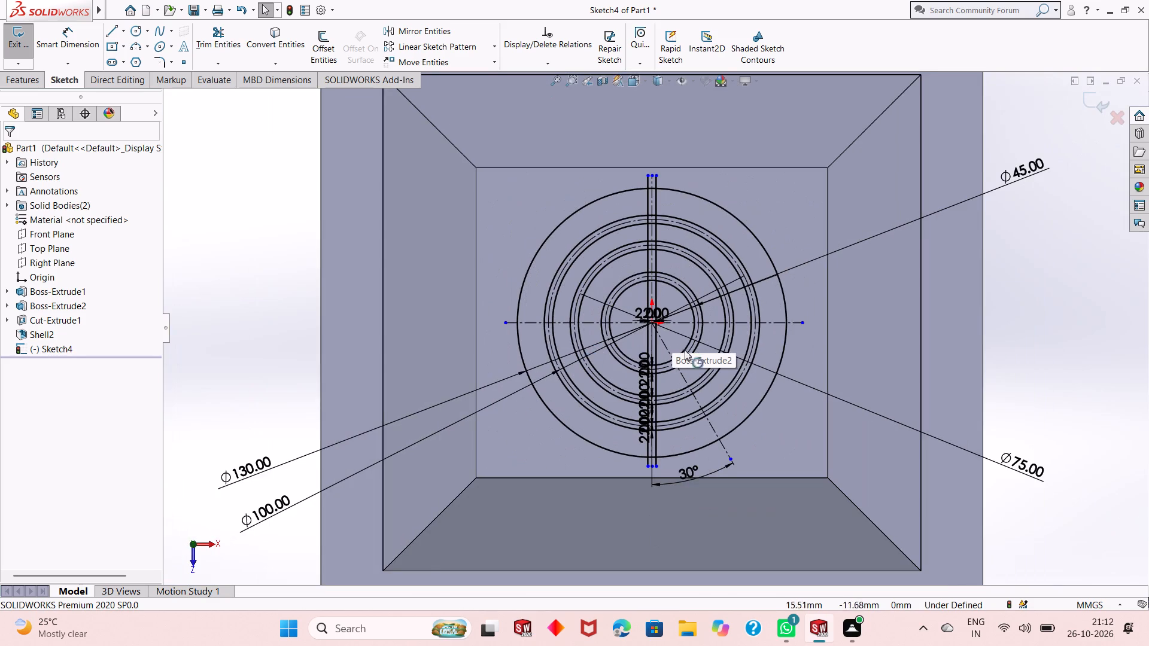
scroll(685, 368, "up", 1)
scroll(665, 403, "down", 5)
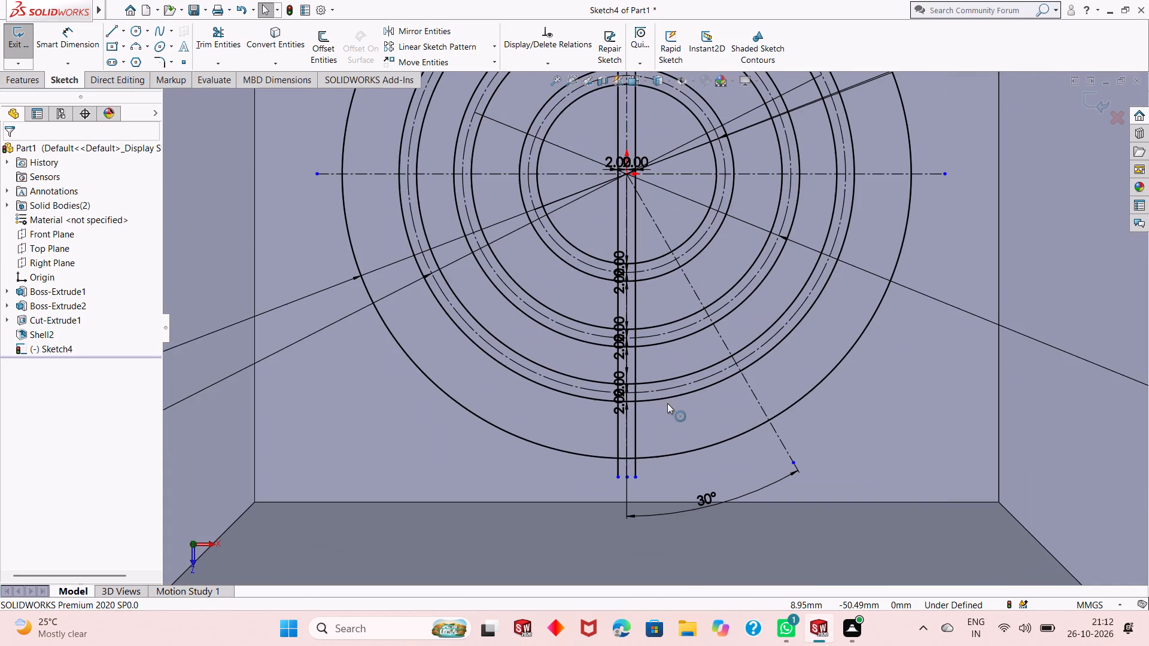
key("ctrl+z")
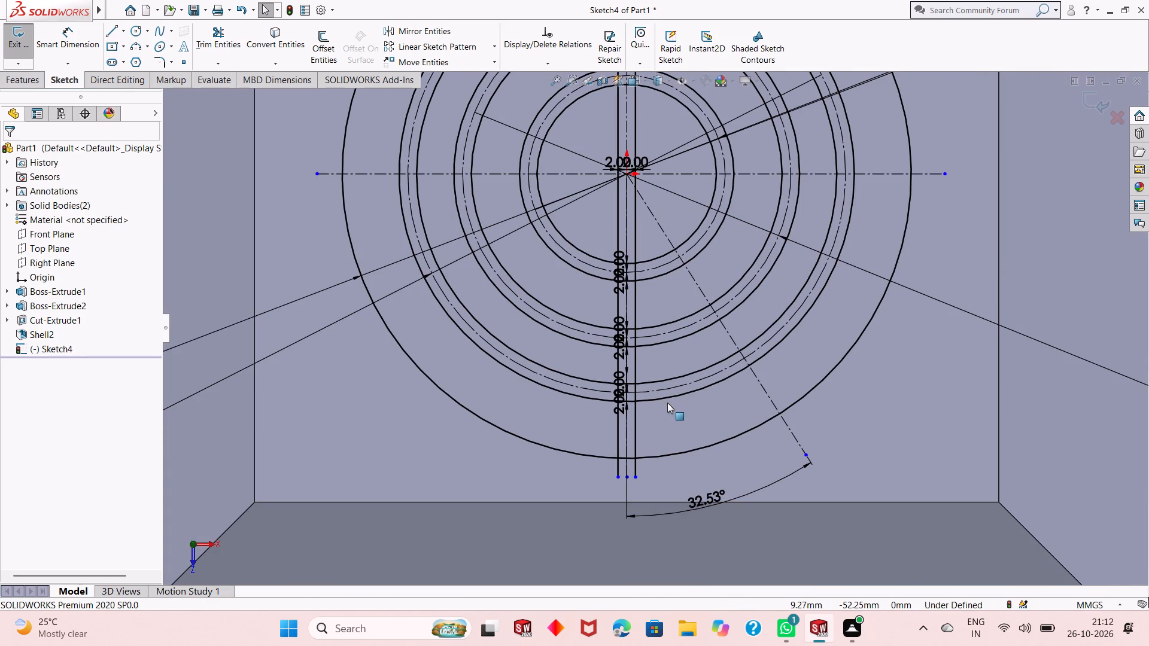
double_click(706, 507)
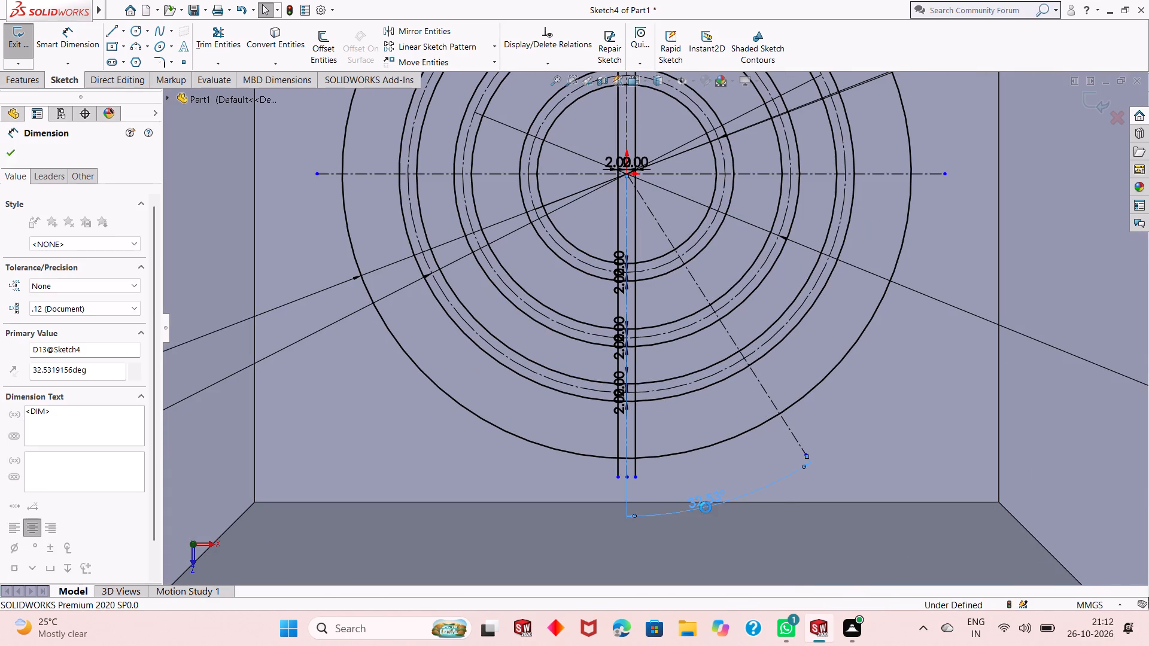
type("30")
key("Return")
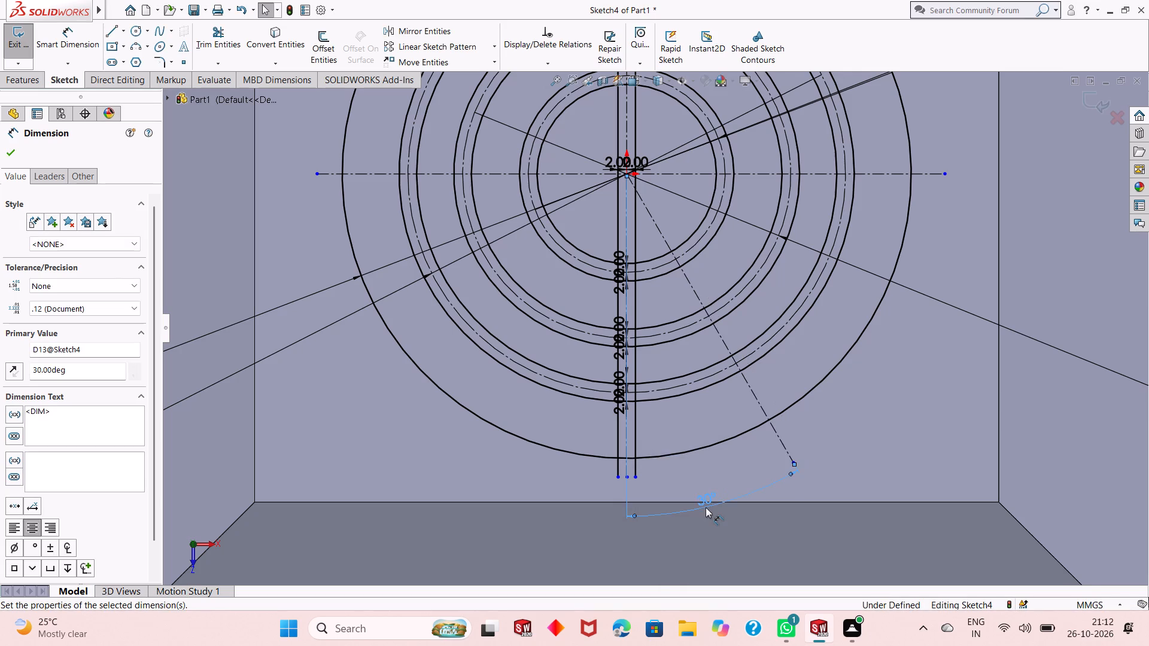
scroll(706, 507, "up", 4)
scroll(727, 291, "up", 2)
scroll(691, 288, "down", 2)
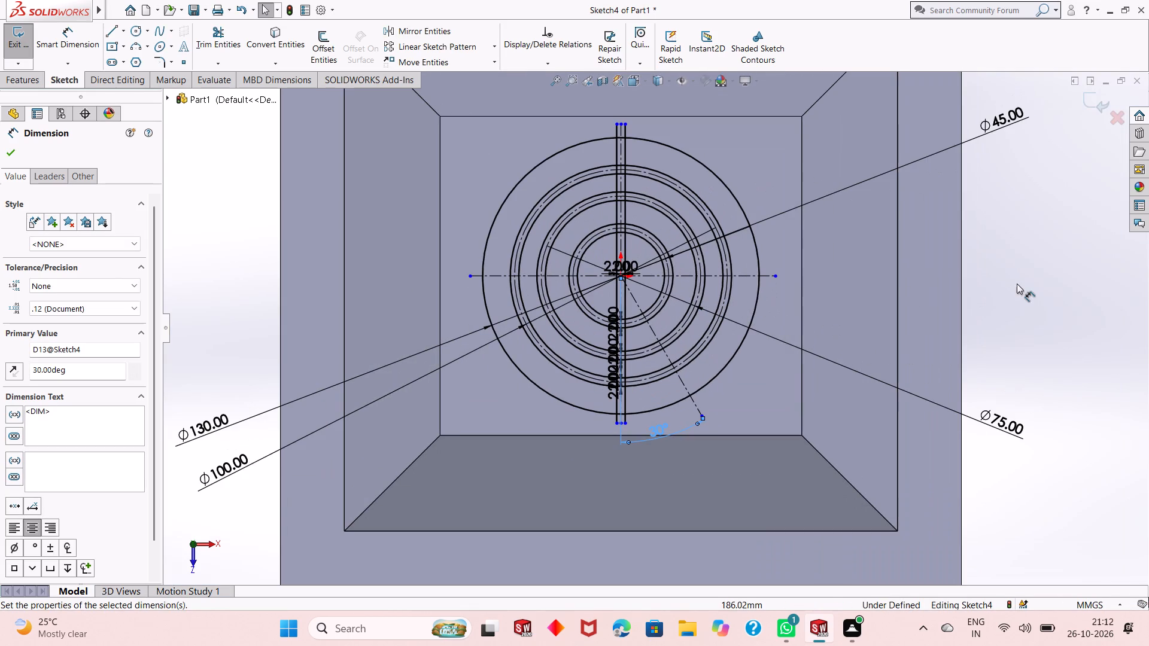
key("Escape")
Offset the 30-degree angled centerline by 2 mm in both directions, with dimensions added.
scroll(579, 290, "down", 2)
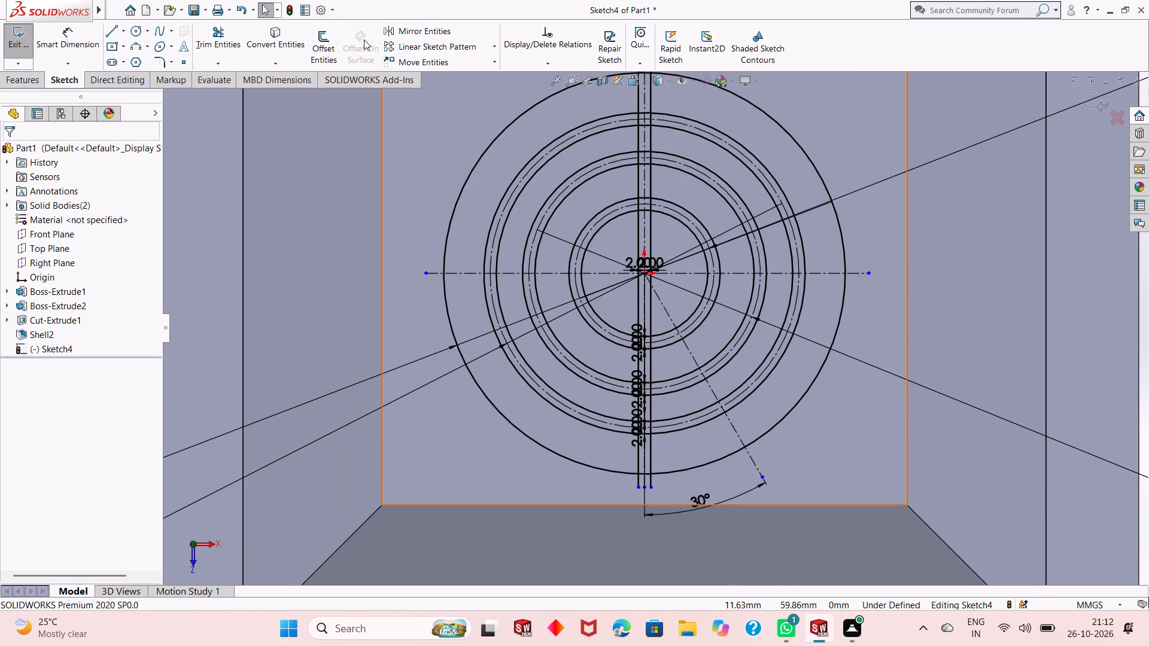
left_click(336, 53)
left_click(717, 396)
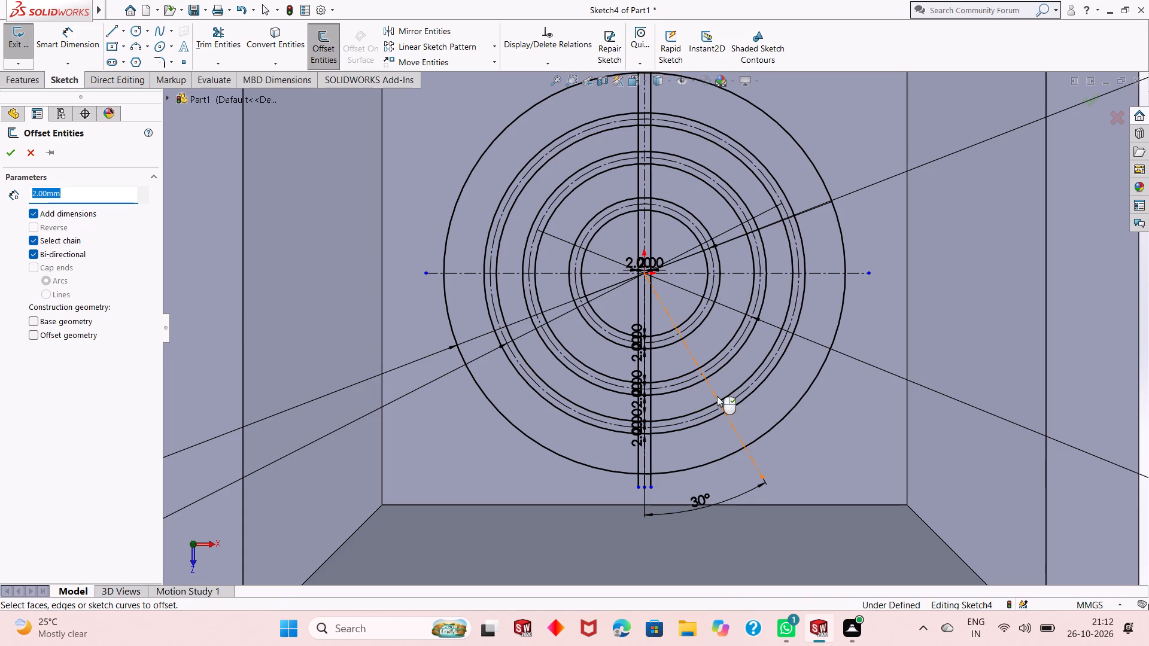
left_click(15, 159)
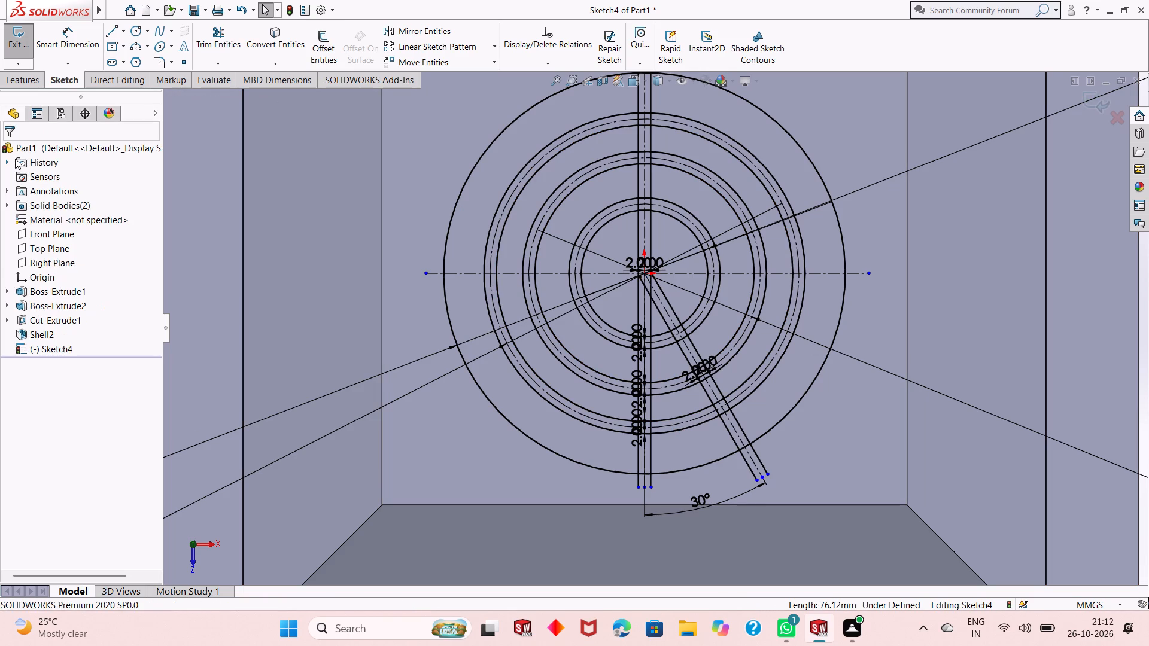
key("Escape")
key("Escape")
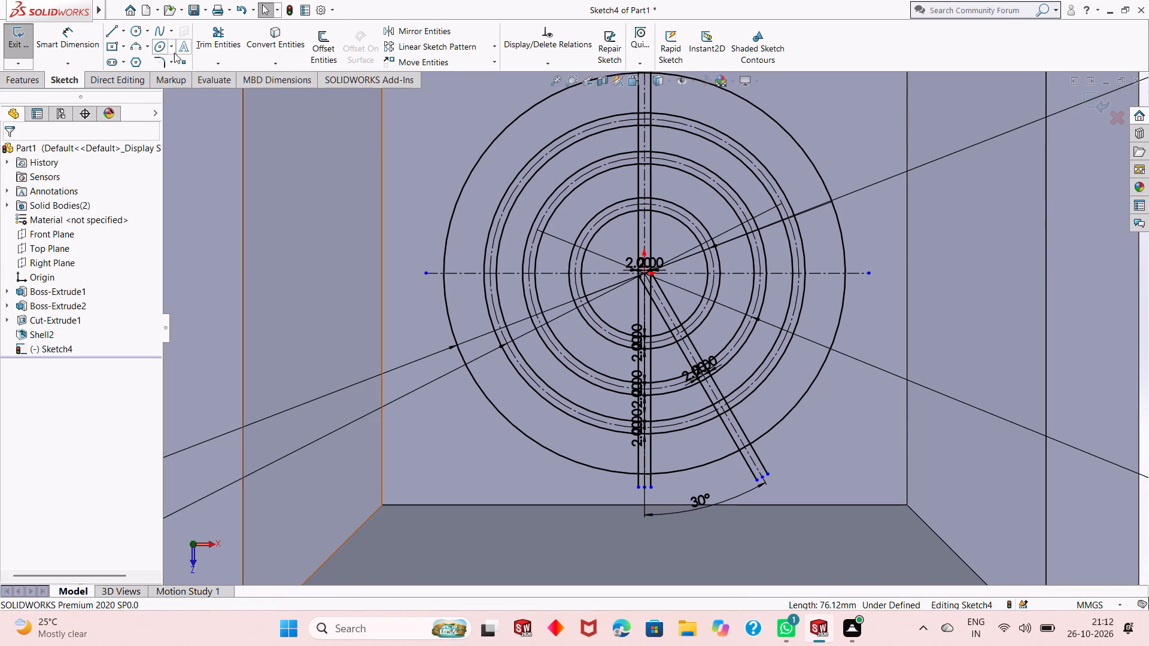
Draw a centerline from the origin past the 130 mm circle at lower right, ending about 68 mm across and 33 mm down.
left_click(124, 29)
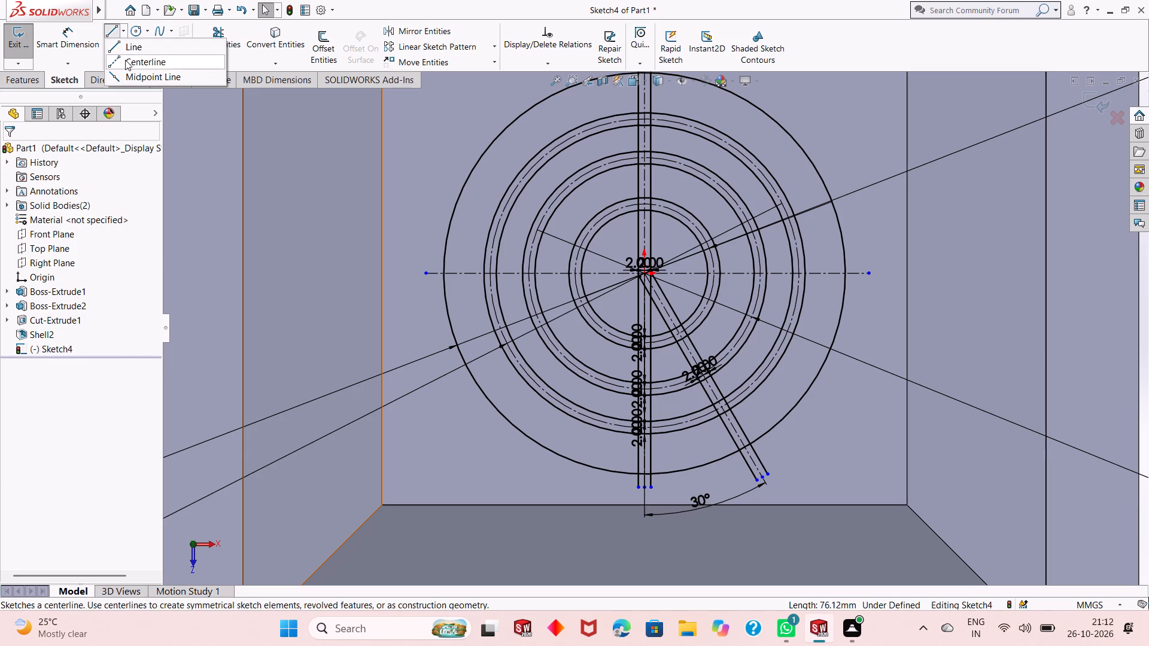
left_click(125, 61)
scroll(682, 295, "down", 9)
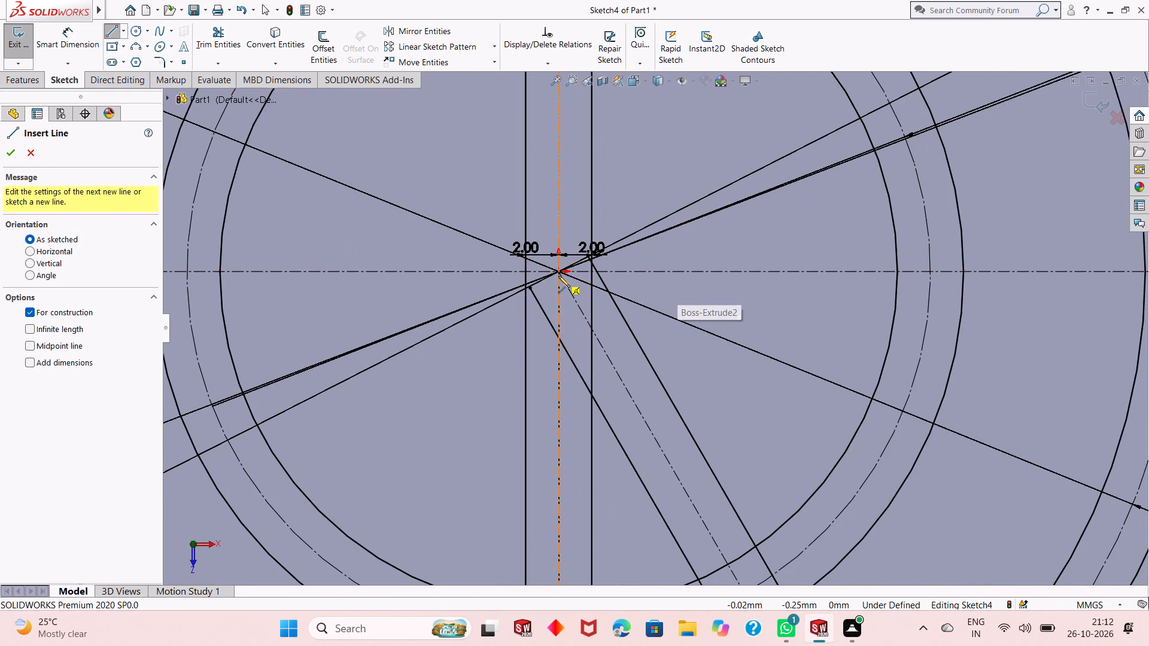
left_click(561, 273)
scroll(566, 281, "down", 6)
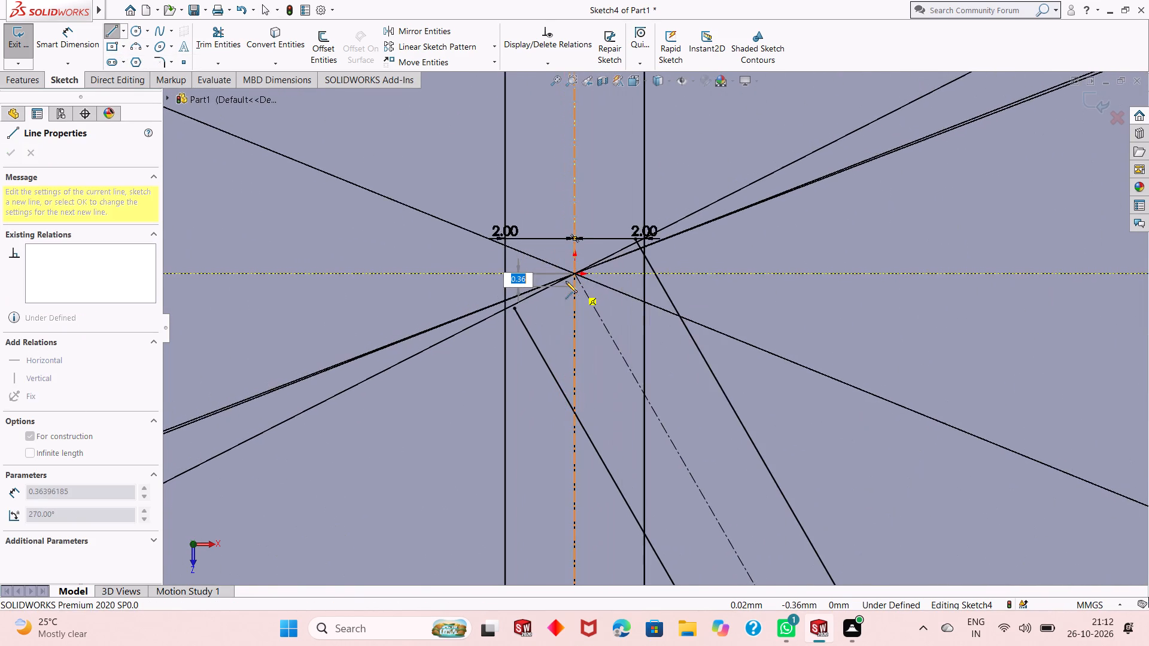
scroll(566, 281, "up", 5)
scroll(858, 429, "up", 6)
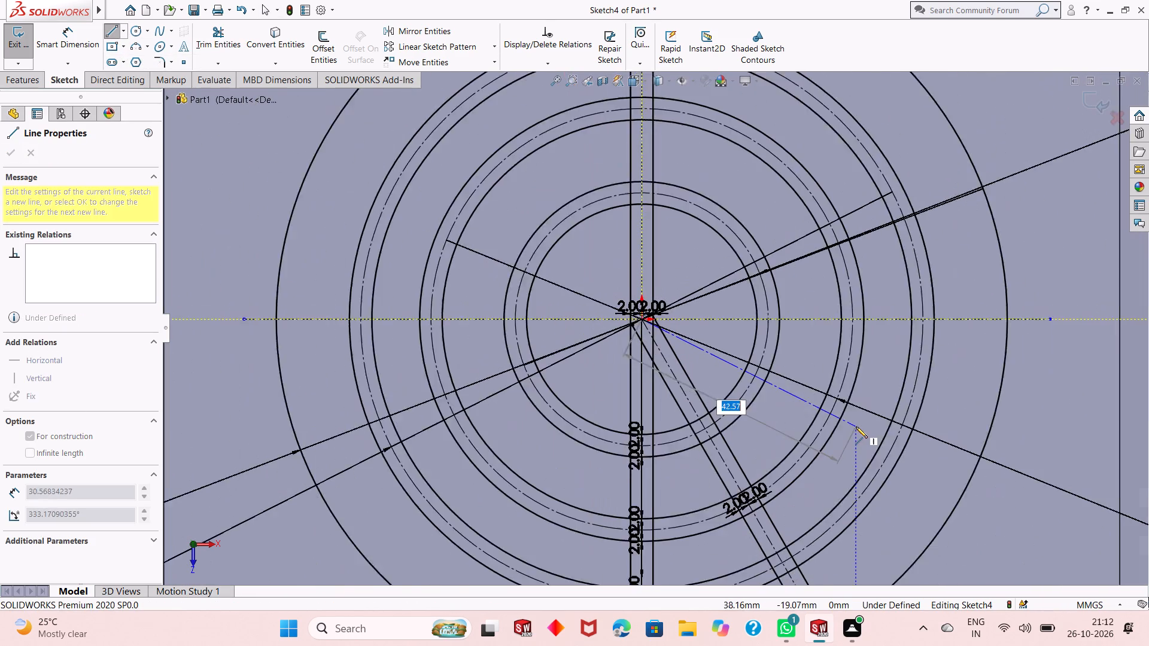
scroll(856, 426, "up", 3)
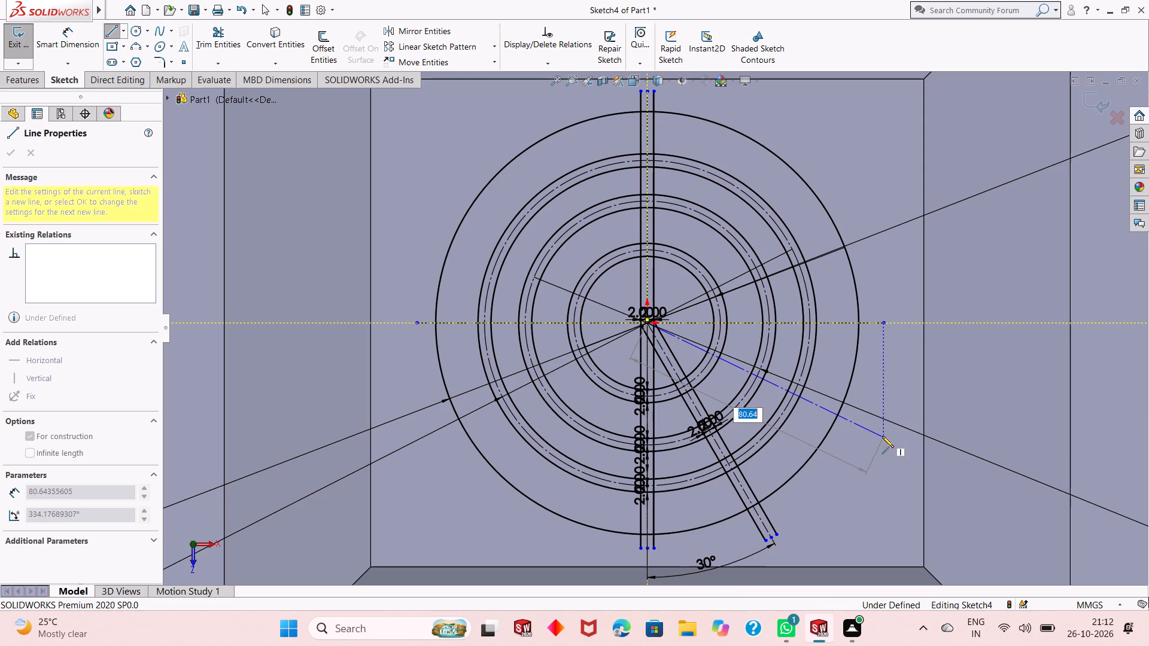
left_click(868, 430)
right_click(868, 429)
left_click(881, 437)
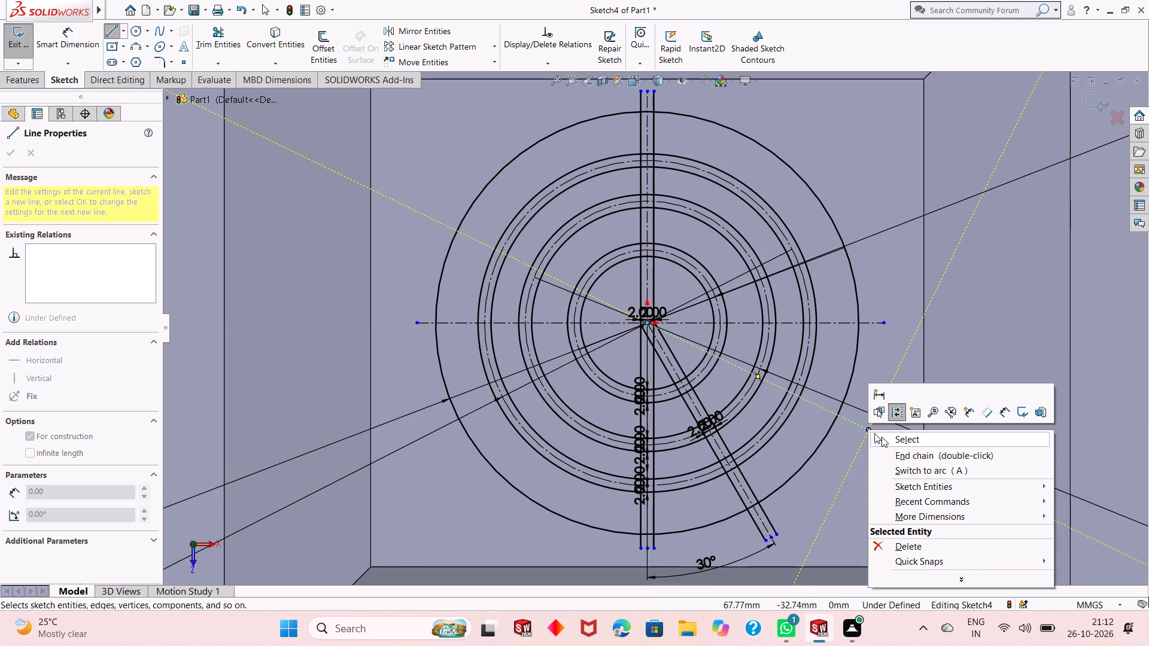
Dimension the angle between the new lower-right centerline and the horizontal centerline as 30 degrees.
left_click(820, 407)
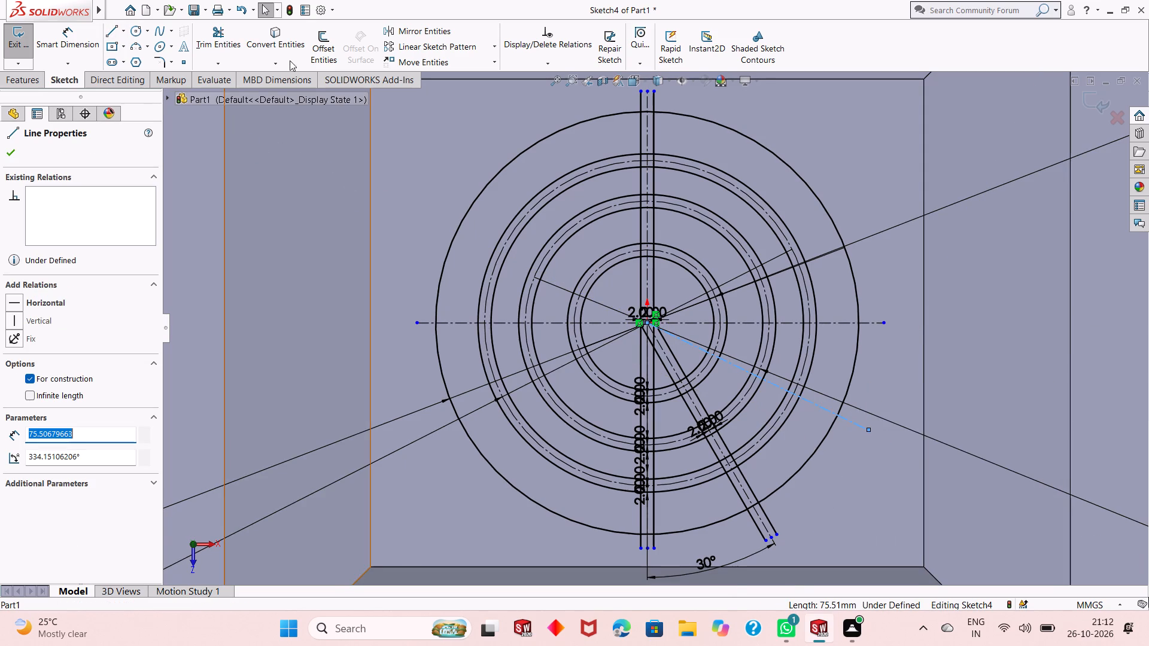
key("Escape")
key("Escape")
key("Escape")
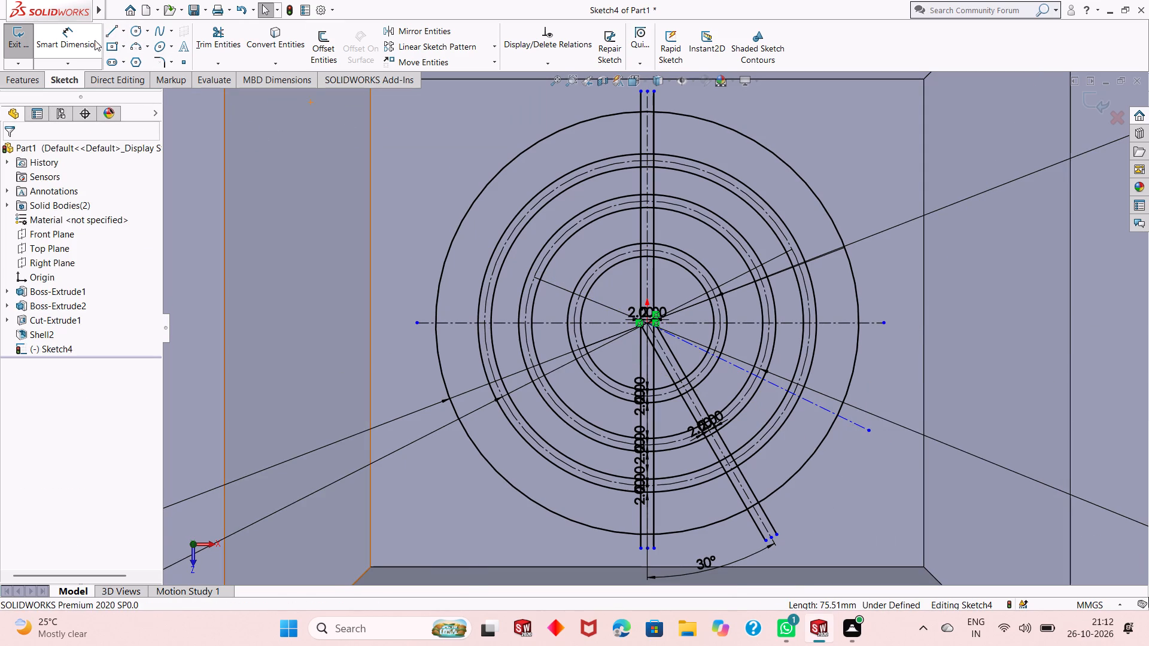
left_click(93, 40)
left_click(825, 406)
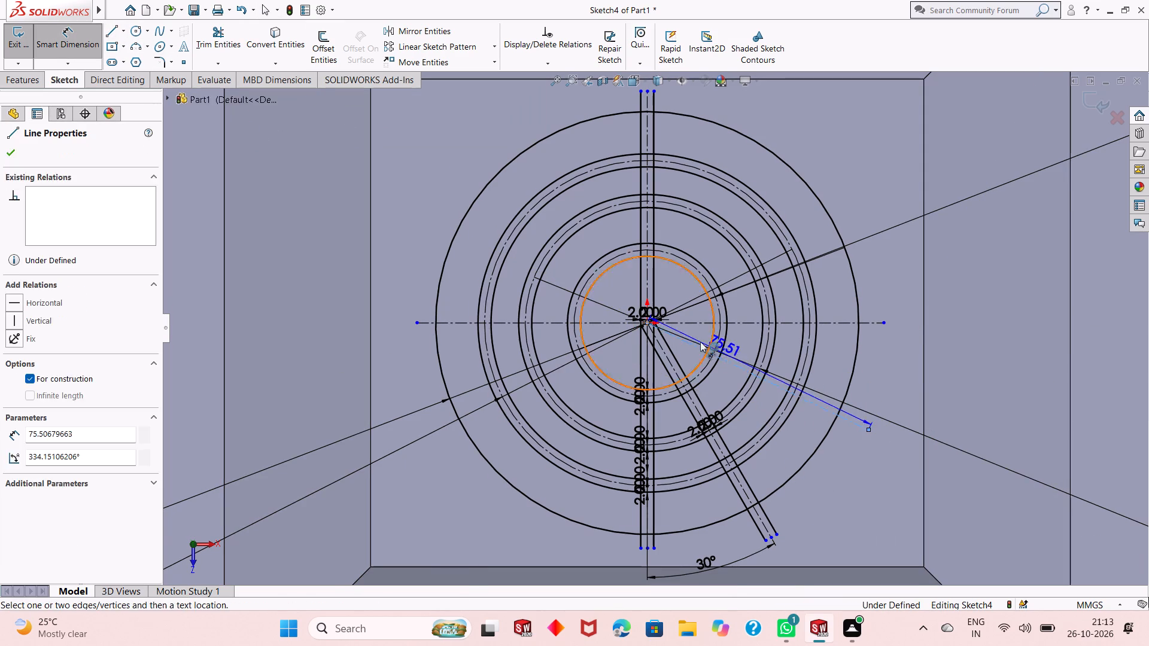
left_click(646, 323)
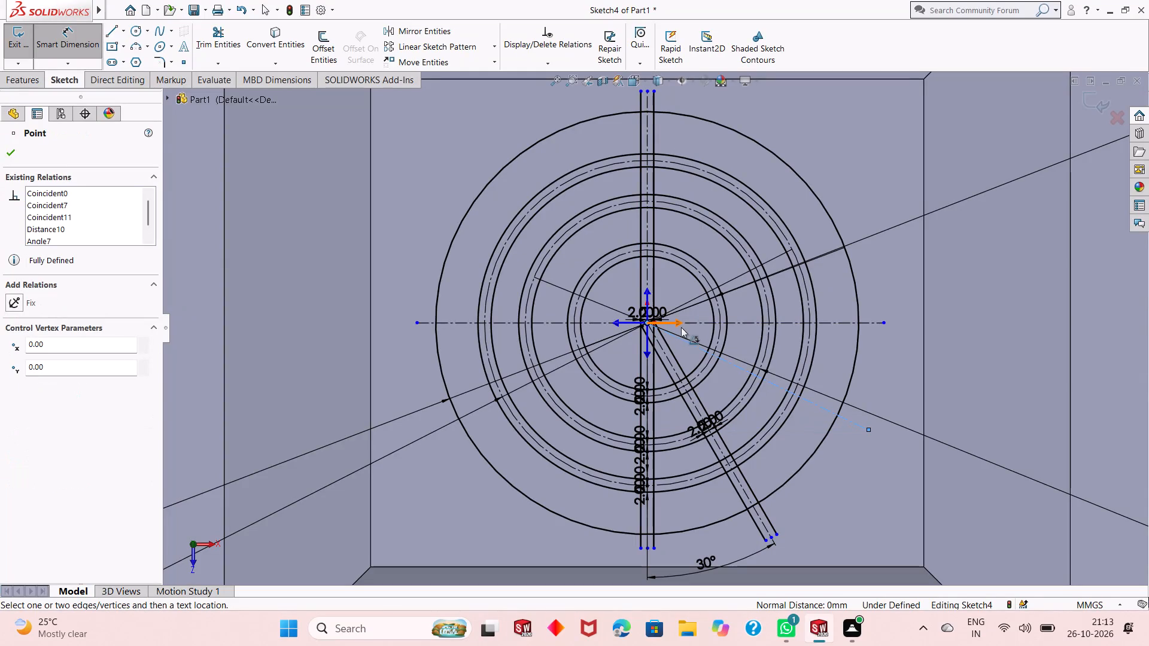
left_click(679, 325)
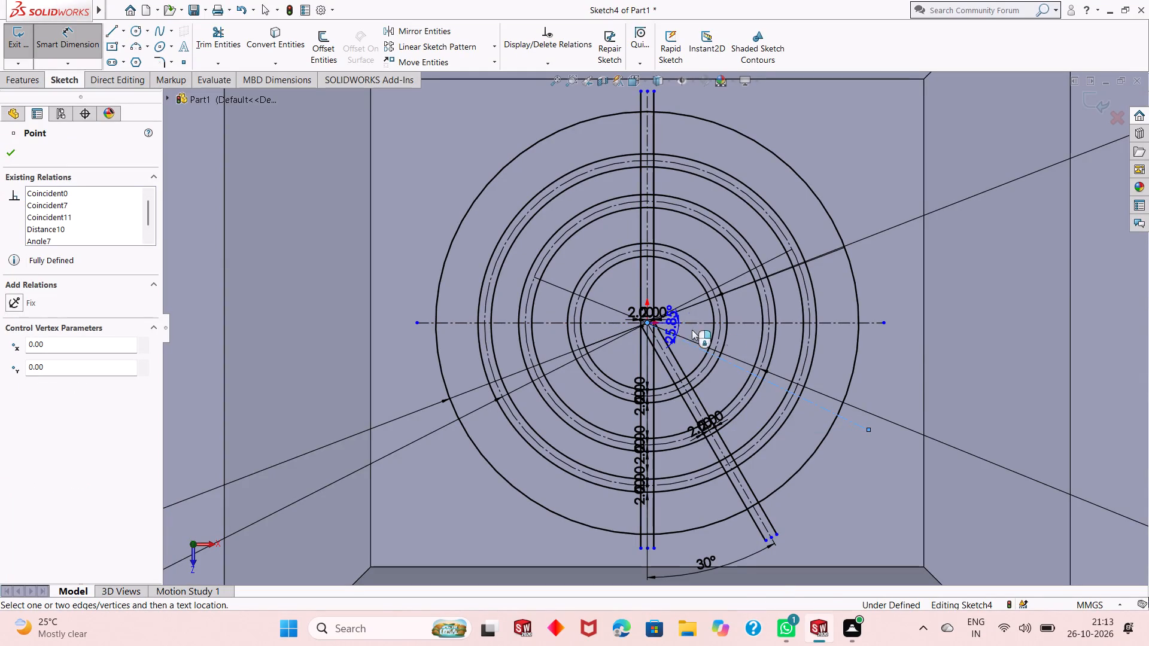
left_click(956, 386)
type("30")
key("Return")
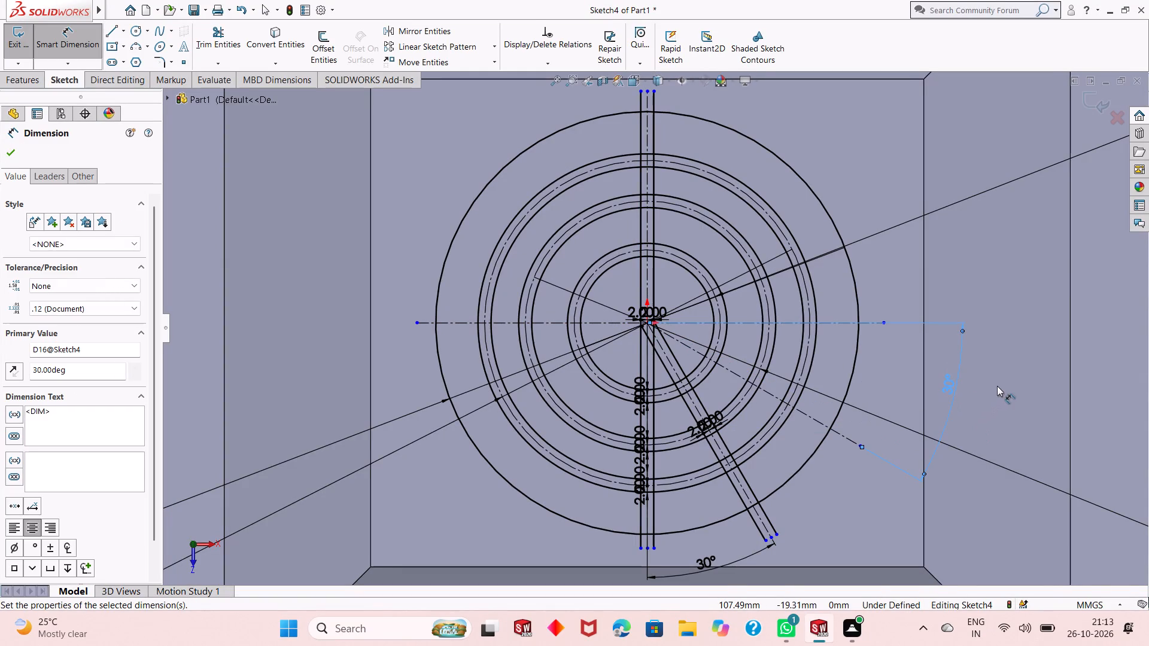
right_click(997, 386)
left_click(1013, 425)
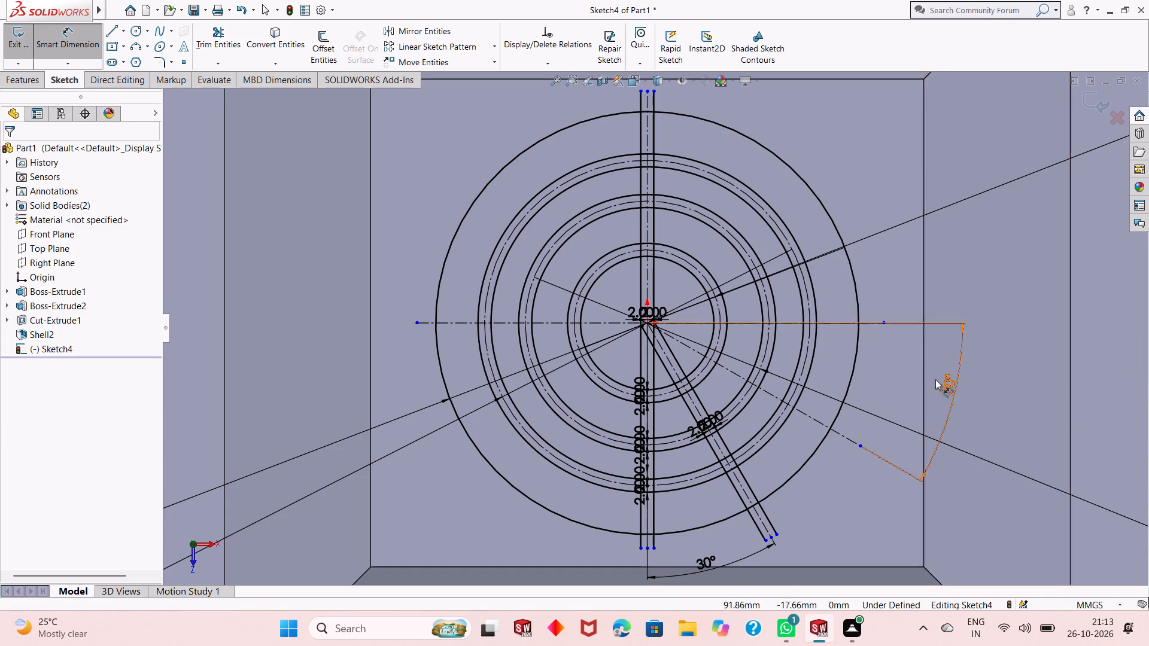
Offset the lower-right centerline, 30 degrees below horizontal, by 2 mm in both directions, with dimensions added.
left_click(819, 419)
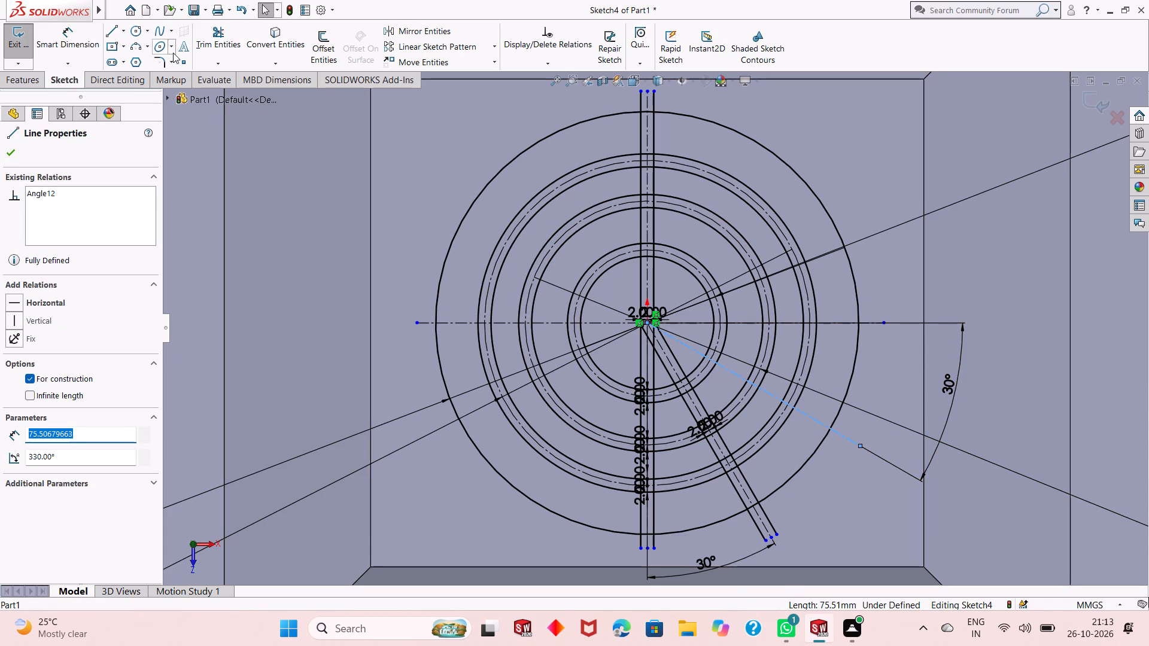
left_click(33, 77)
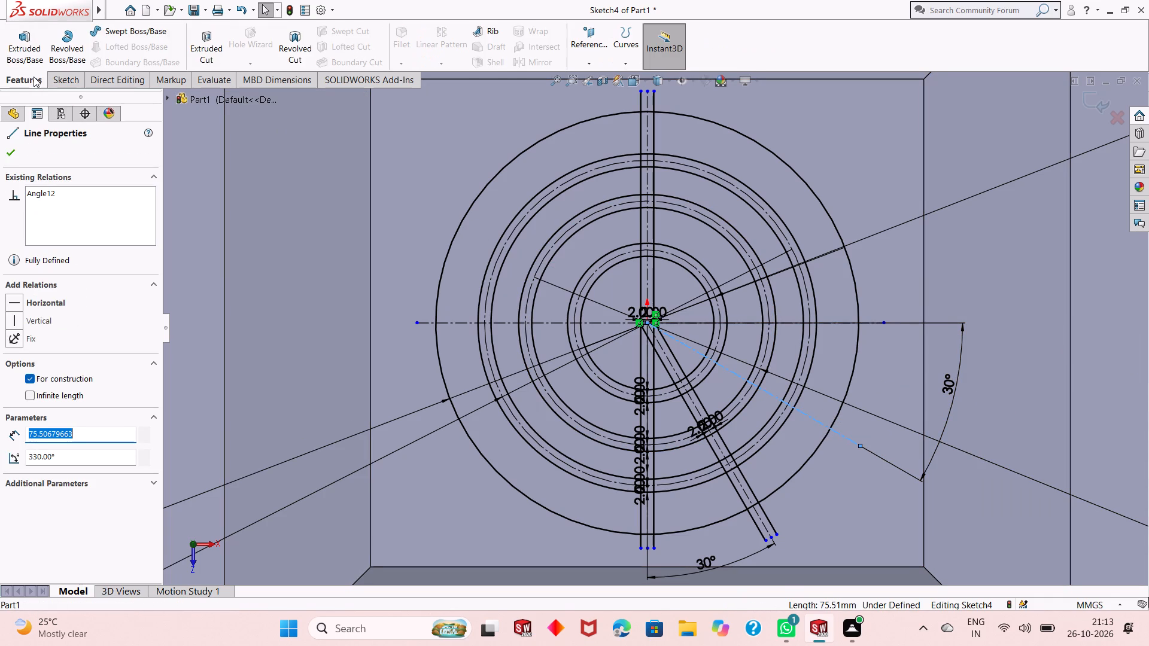
left_click(57, 75)
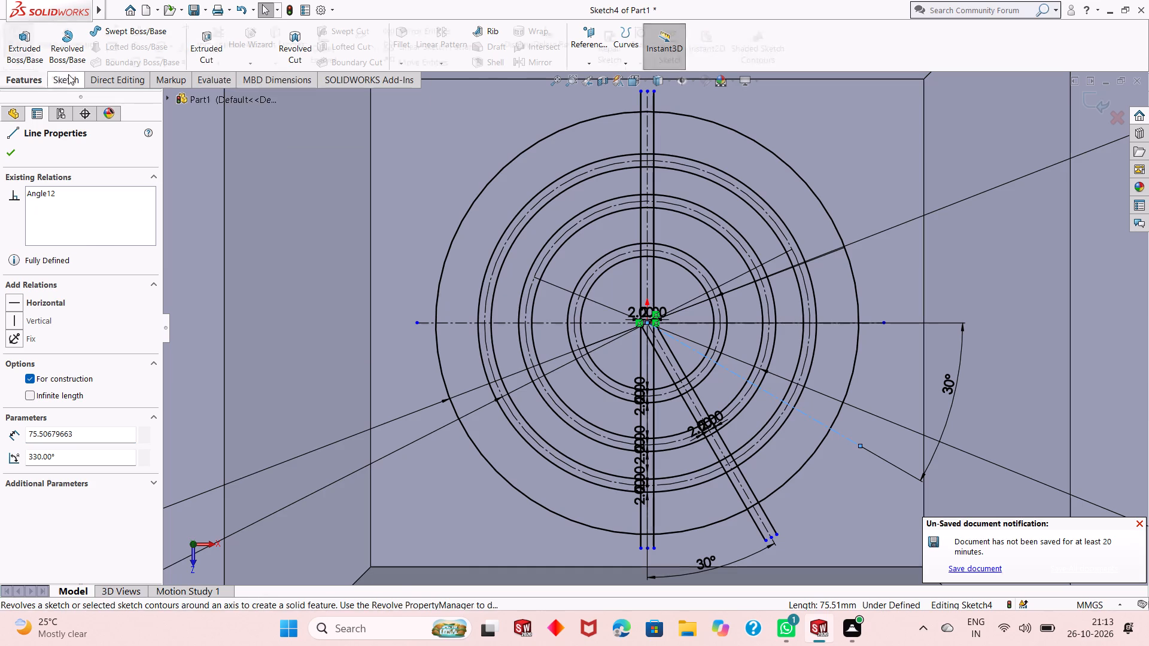
left_click(318, 43)
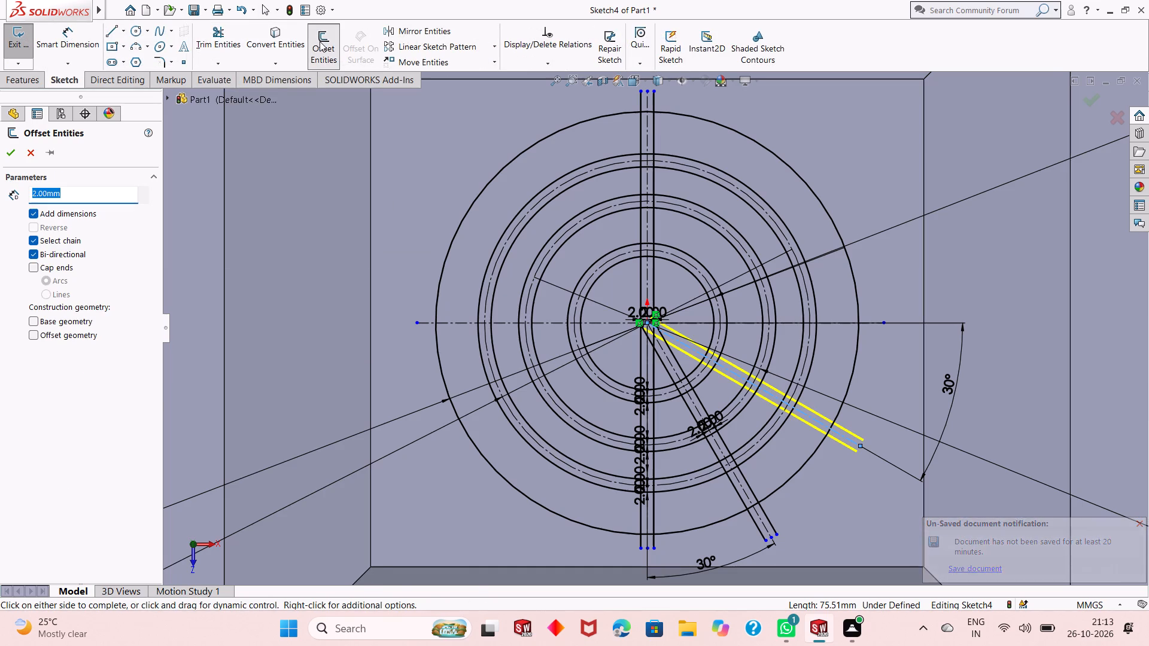
key("Return")
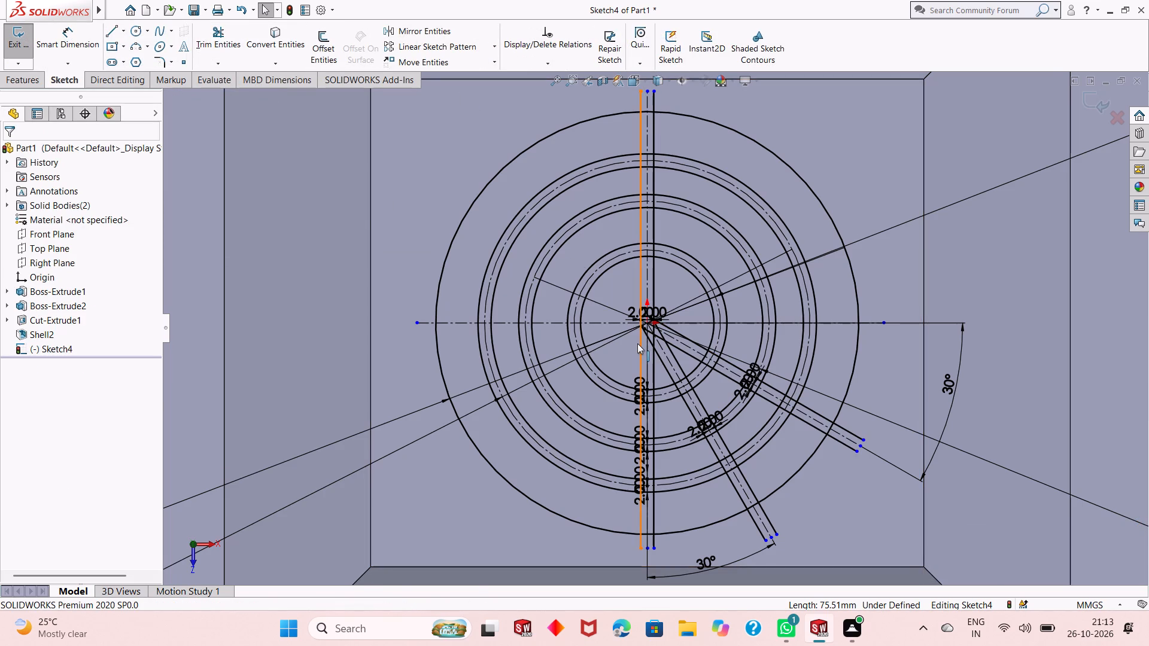
Draw a centerline about 79.5 mm long from the origin past the outer circle at upper right, about 33 degrees above horizontal.
scroll(889, 541, "up", 1)
scroll(741, 206, "down", 1)
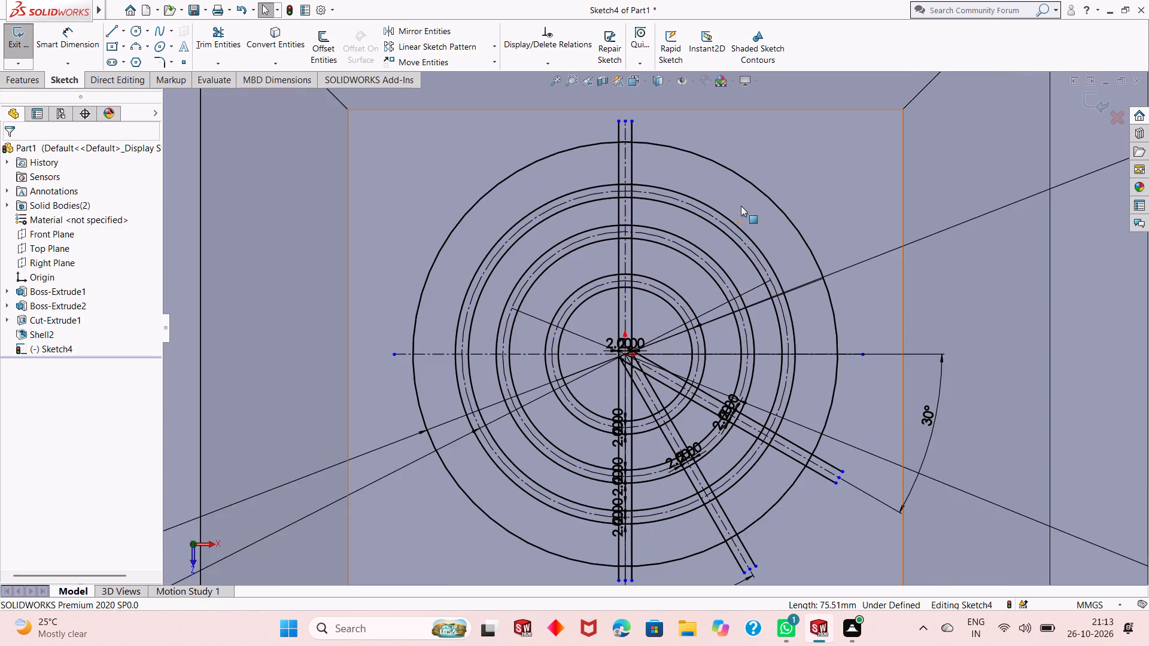
scroll(716, 243, "down", 1)
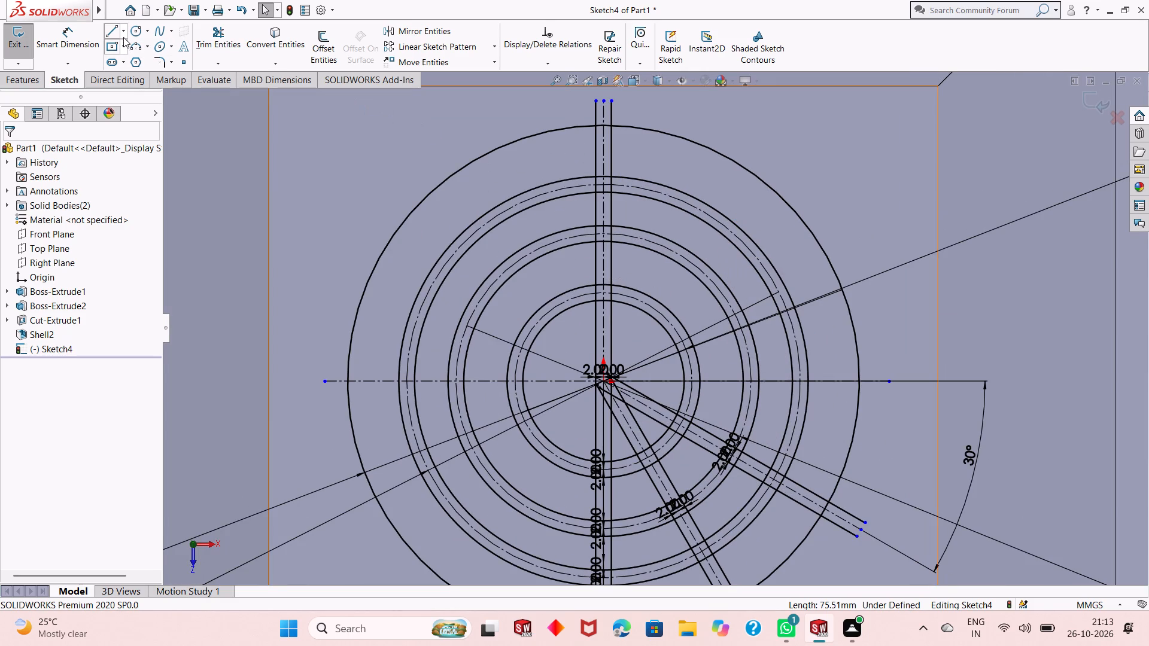
left_click(122, 33)
left_click(125, 60)
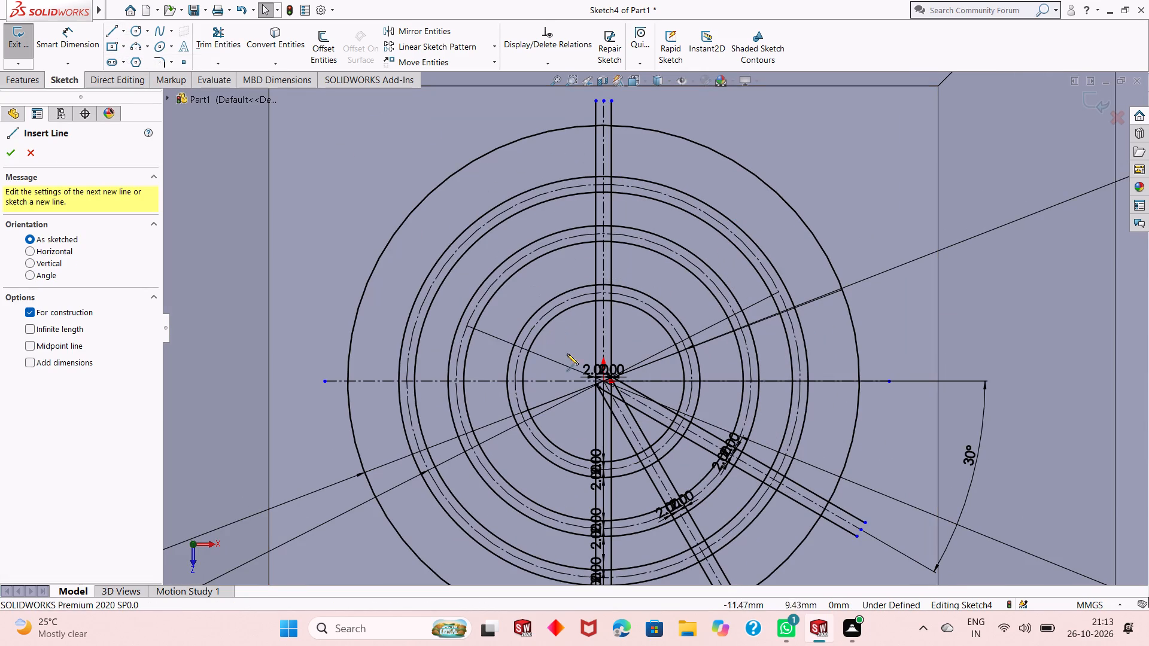
left_click(605, 381)
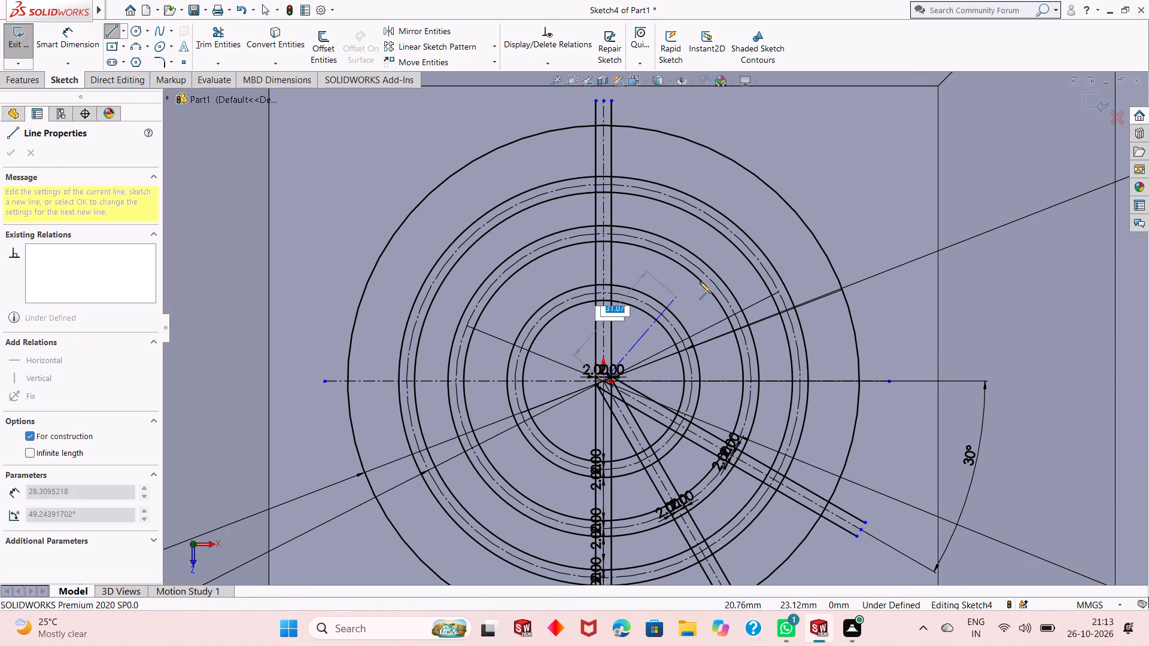
left_click(867, 209)
right_click(867, 209)
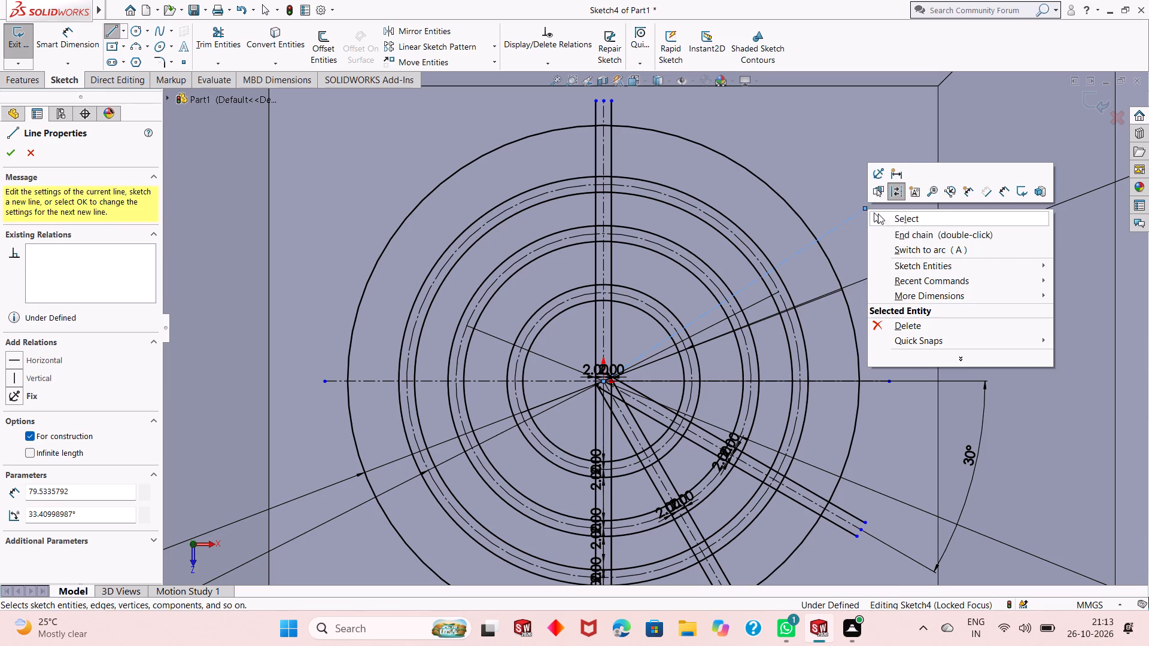
left_click(884, 220)
Dimension the angle between the upper-right centerline and the horizontal centerline as 30 degrees.
left_click(99, 46)
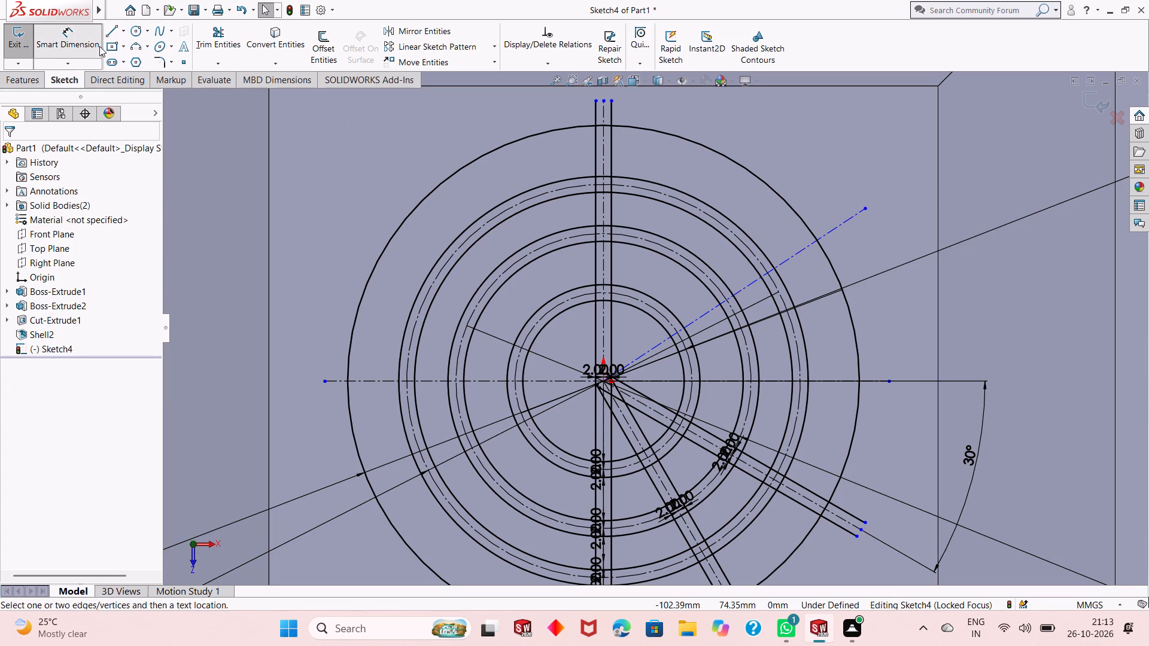
left_click(838, 227)
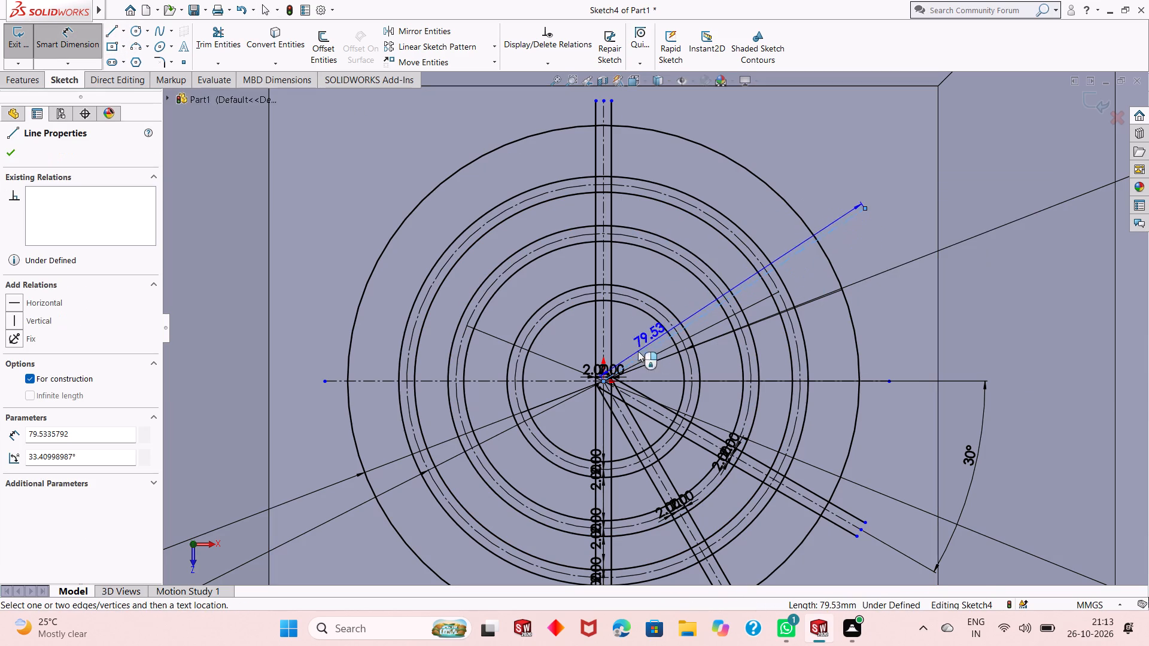
left_click(604, 382)
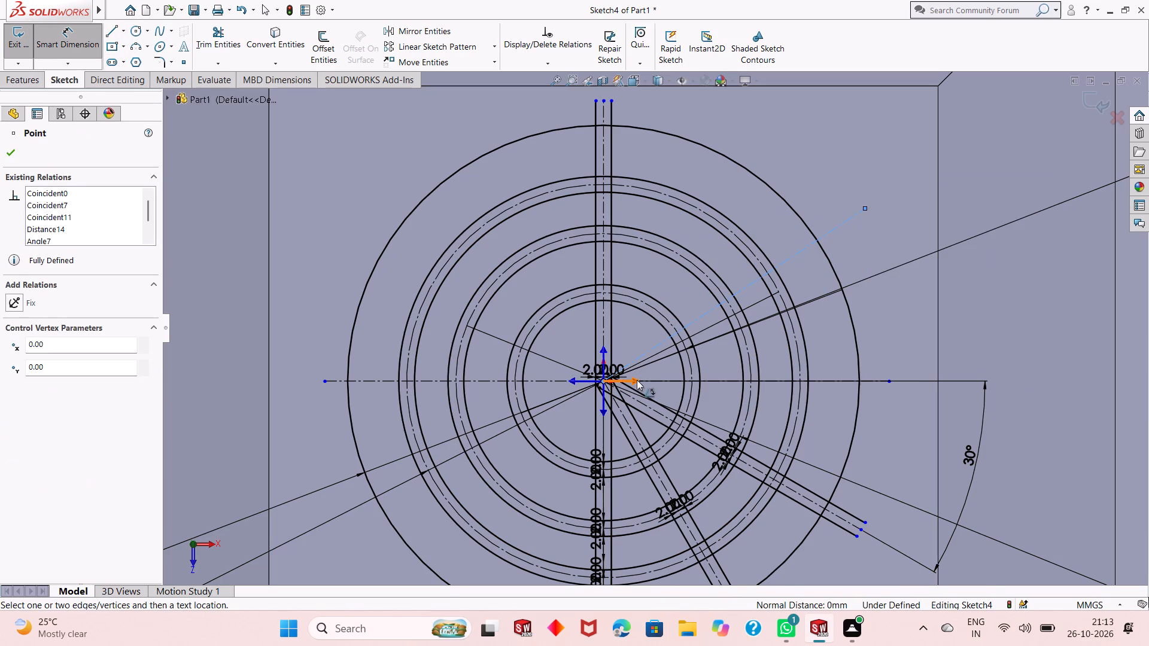
left_click(637, 383)
left_click(876, 309)
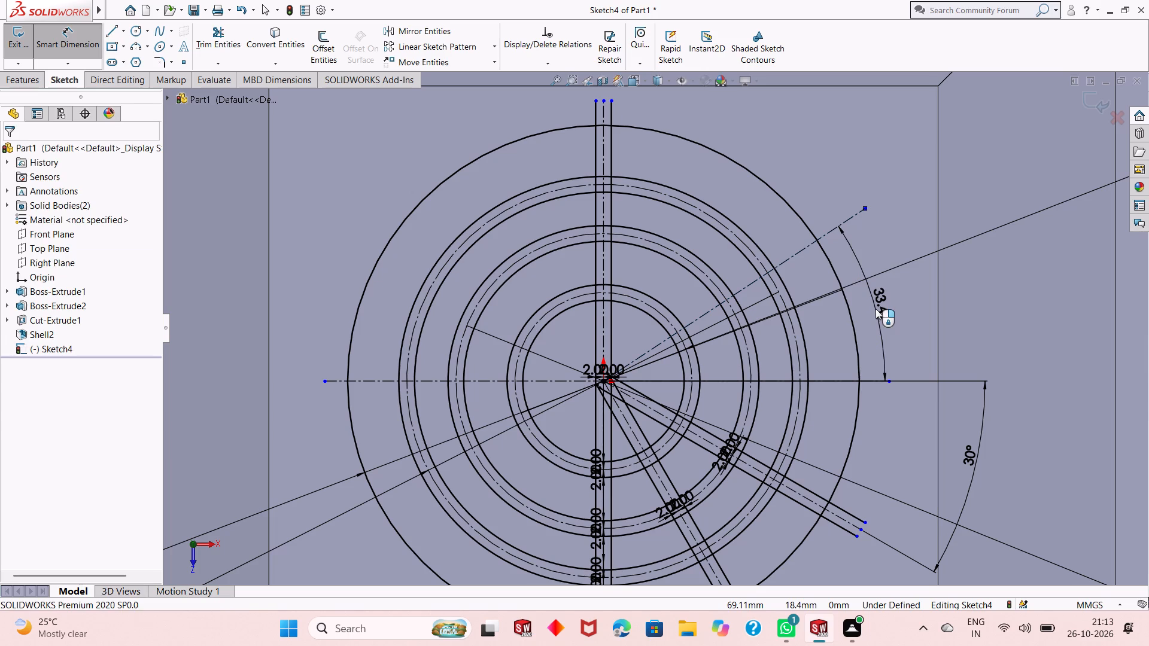
type("30")
key("Return")
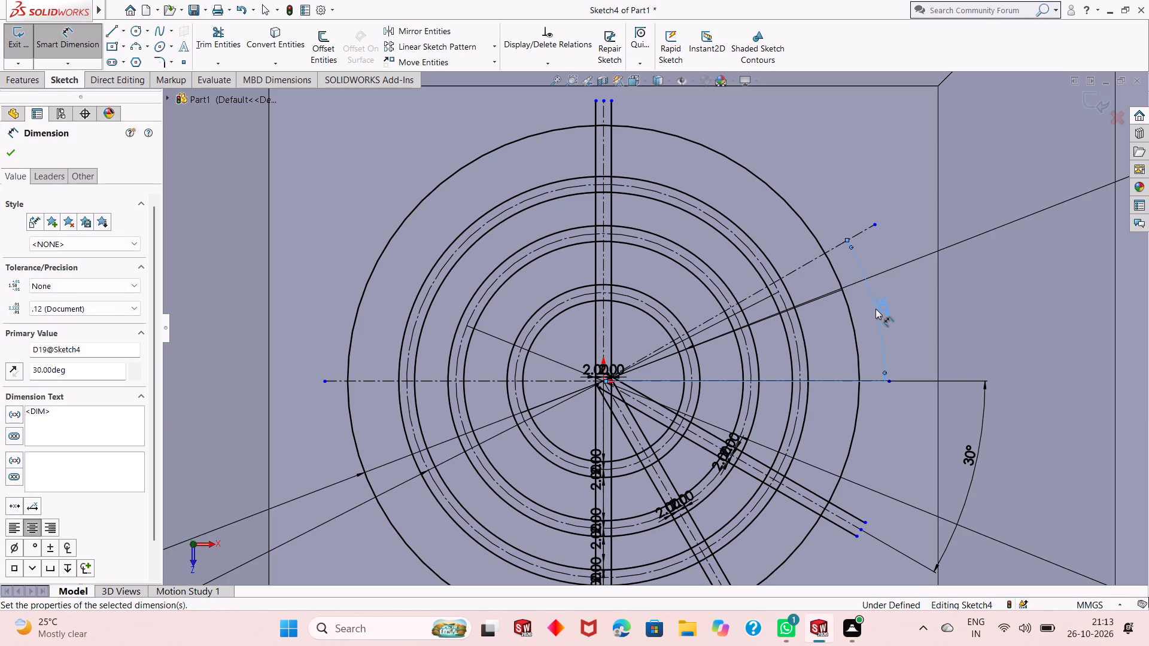
right_click(962, 275)
left_click(989, 312)
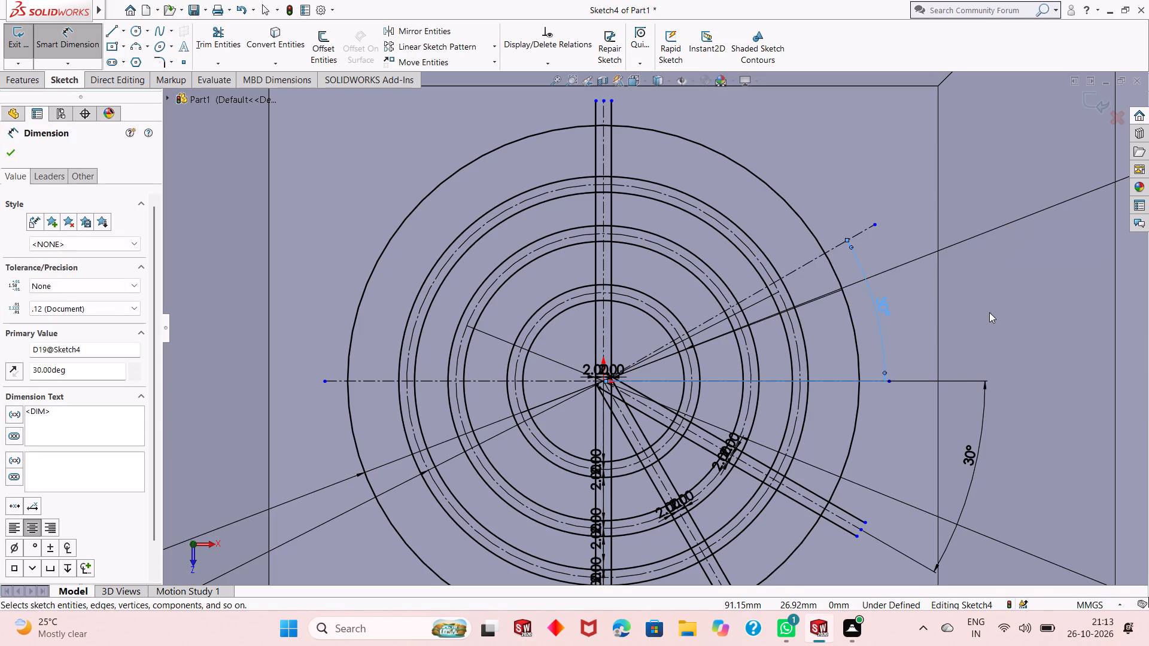
Offset the upper-right centerline by 2 mm in both directions, with dimensions added.
left_click(864, 231)
left_click(324, 53)
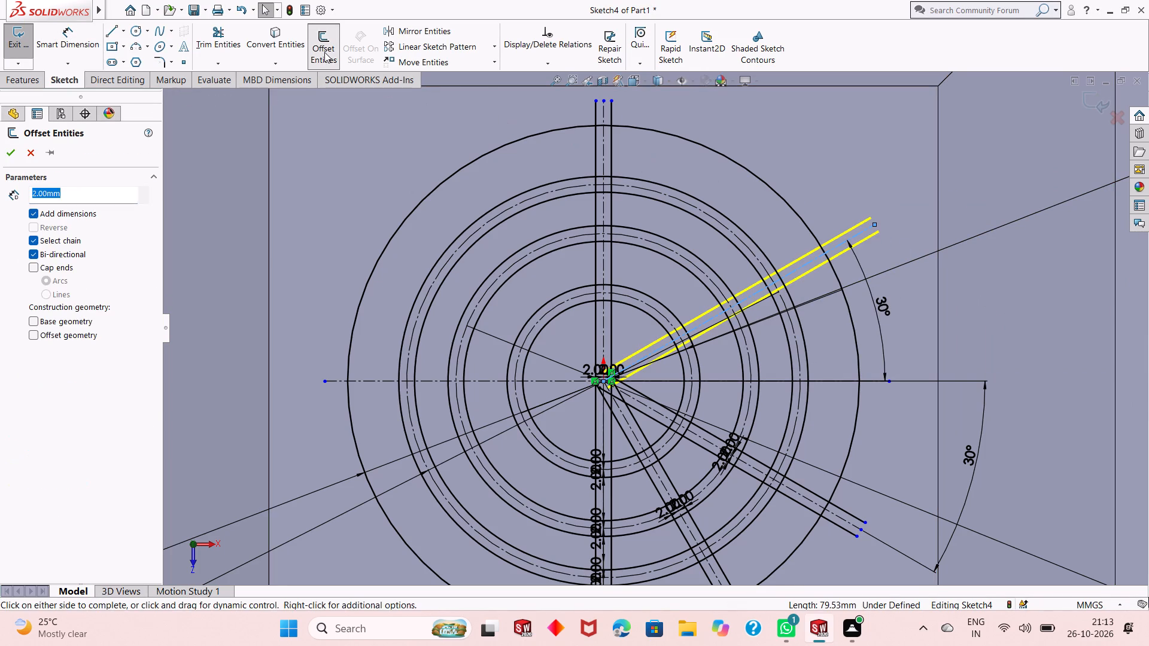
key("Return")
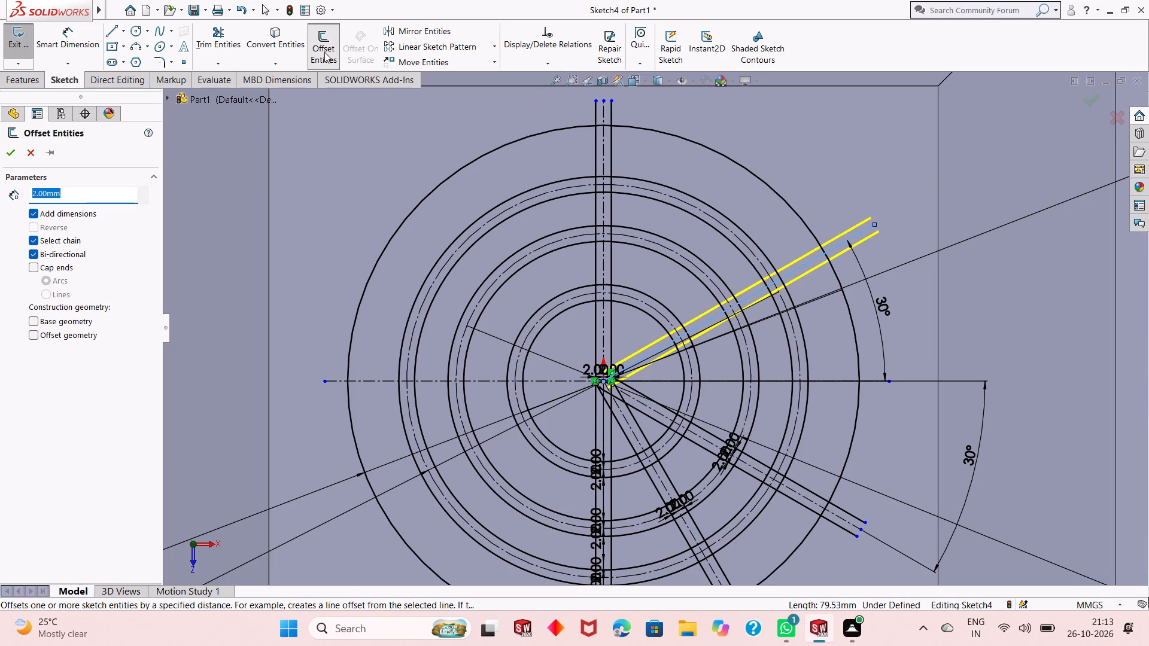
left_click(11, 156)
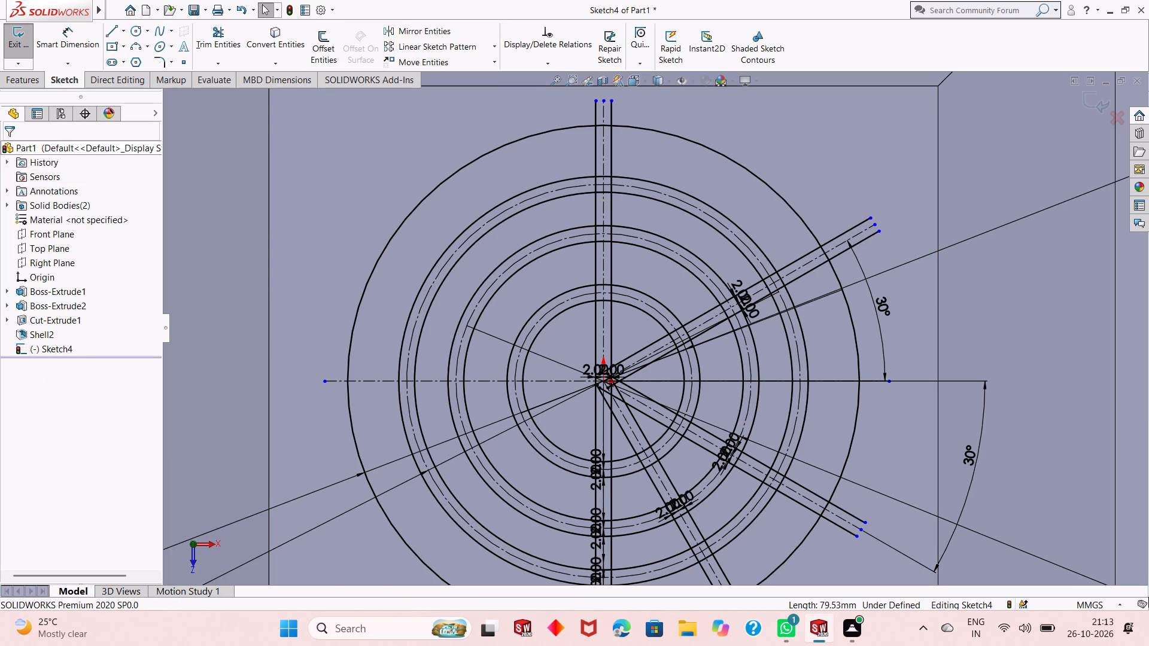
Draw a steeper centerline about 73 mm long from the origin past the outer circle at upper right, about 67 degrees above horizontal.
left_click(123, 32)
left_click(130, 57)
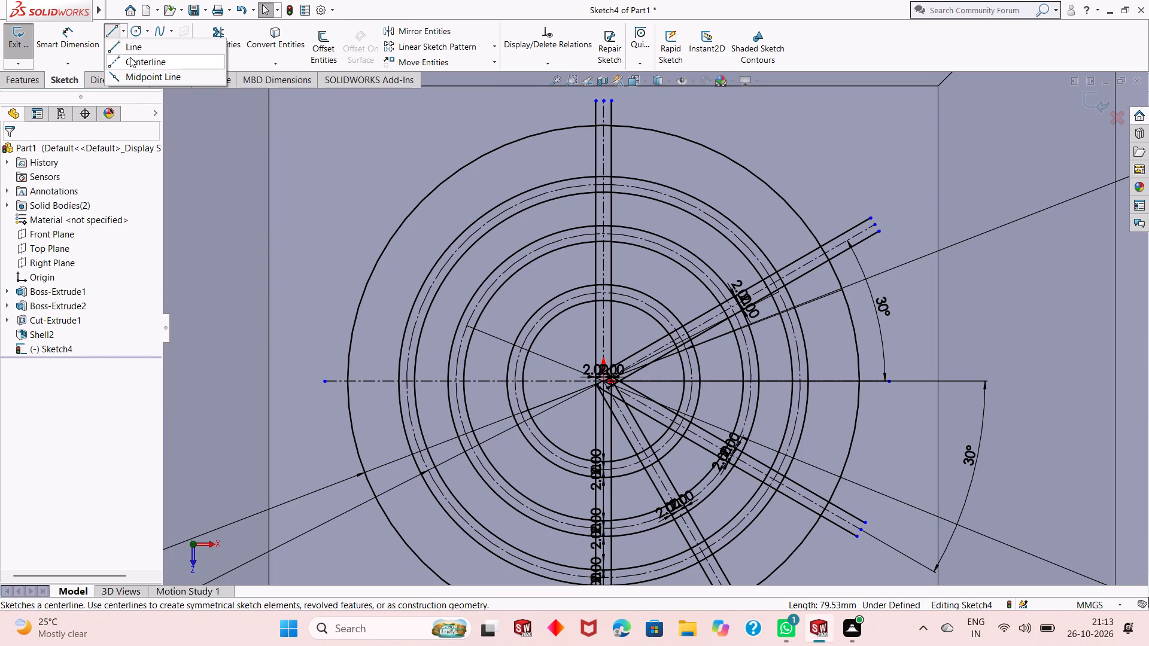
left_click(603, 384)
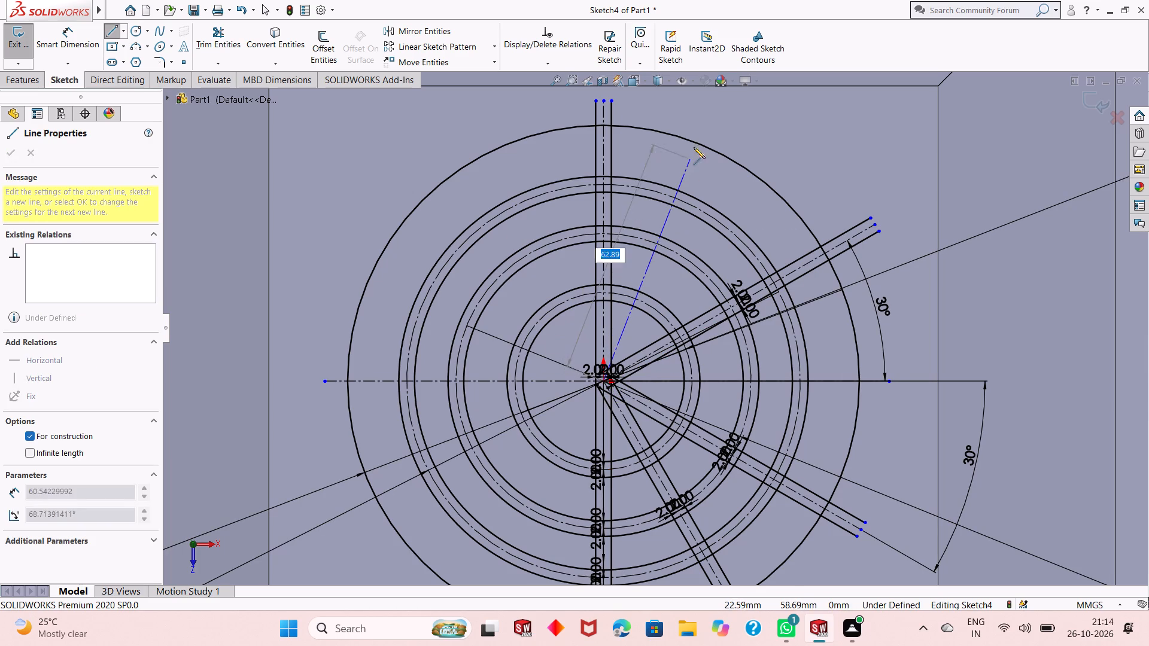
left_click(717, 115)
right_click(717, 115)
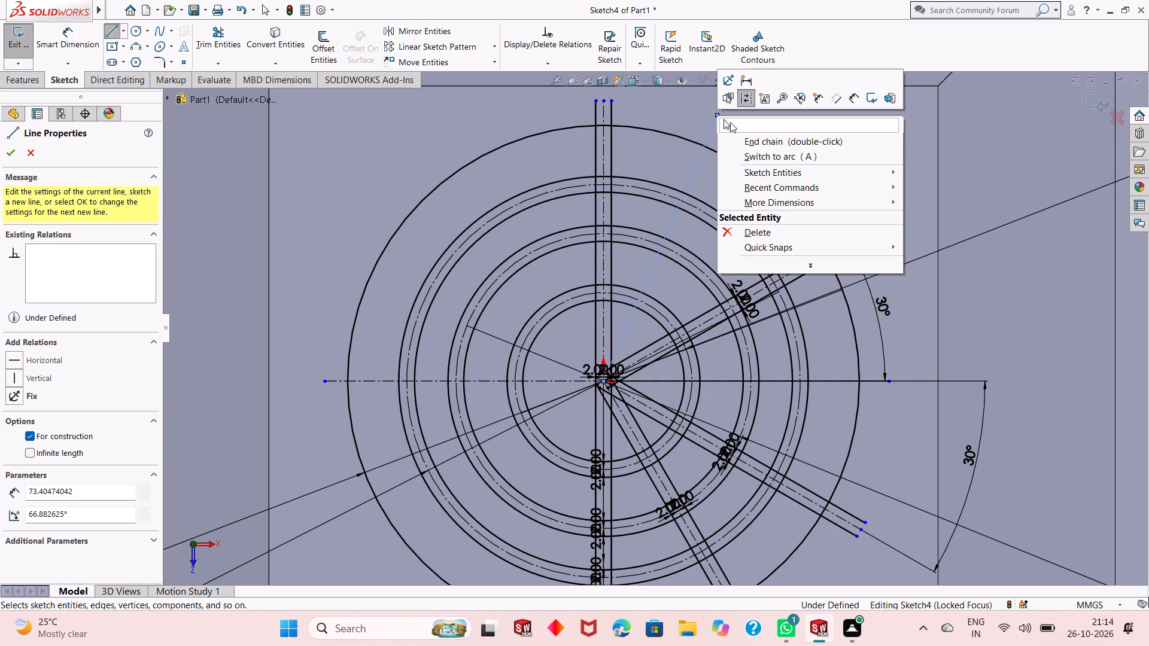
left_click(731, 125)
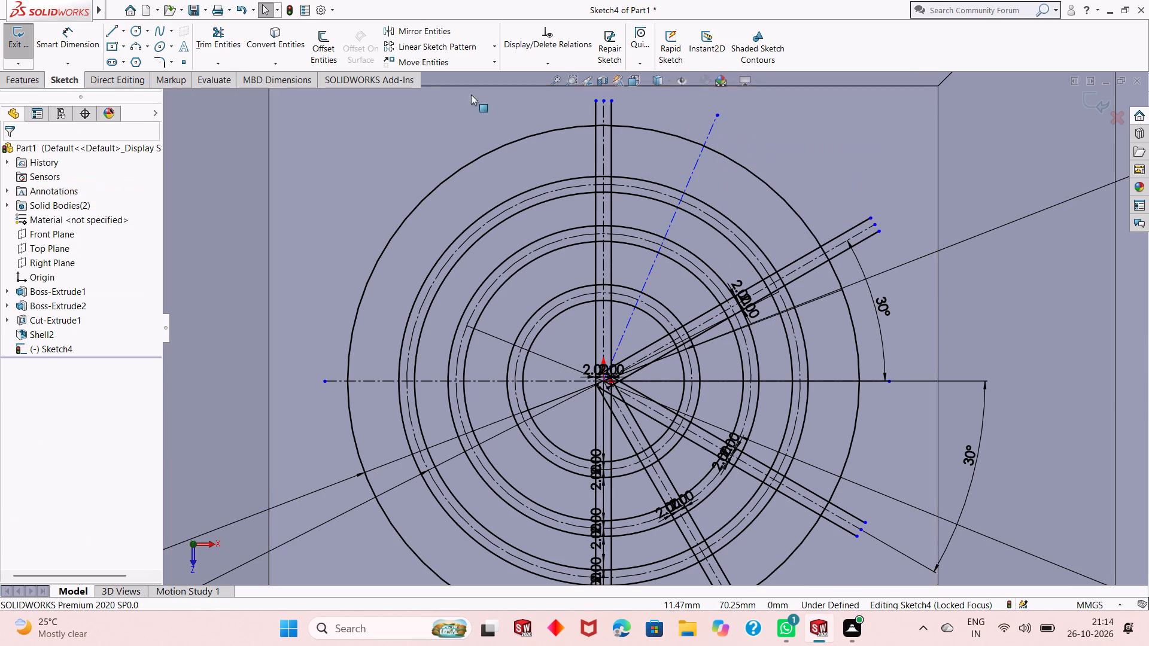
Dimension the angle between the steep upper-right centerline and the vertical centerline as 30 degrees.
left_click(50, 36)
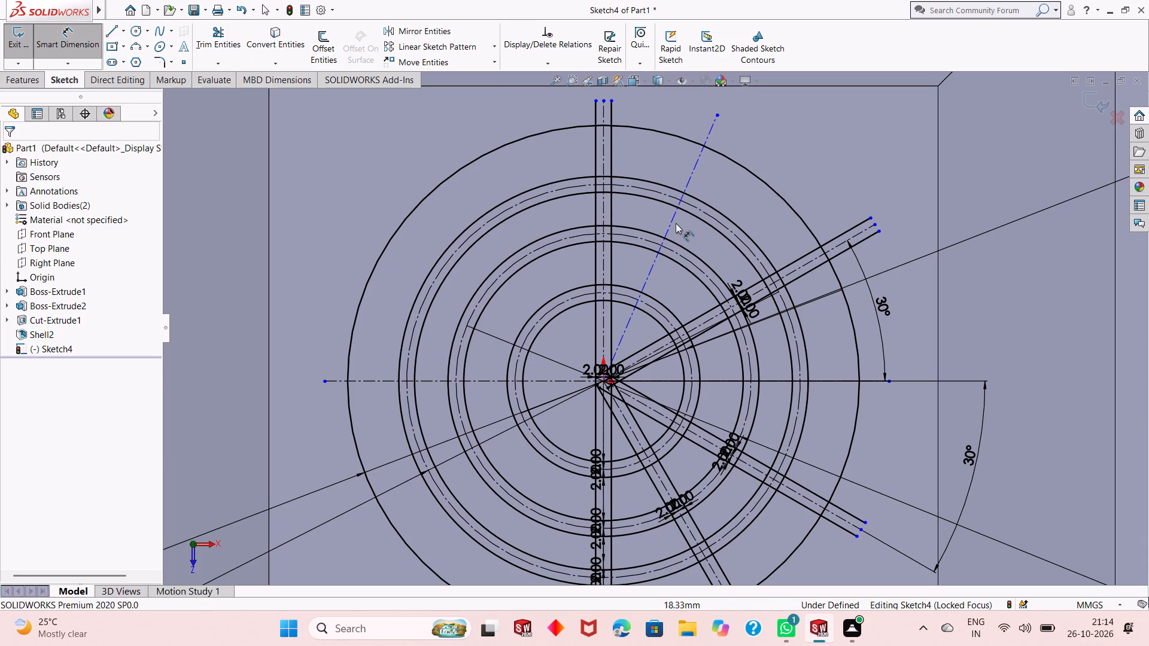
left_click(673, 217)
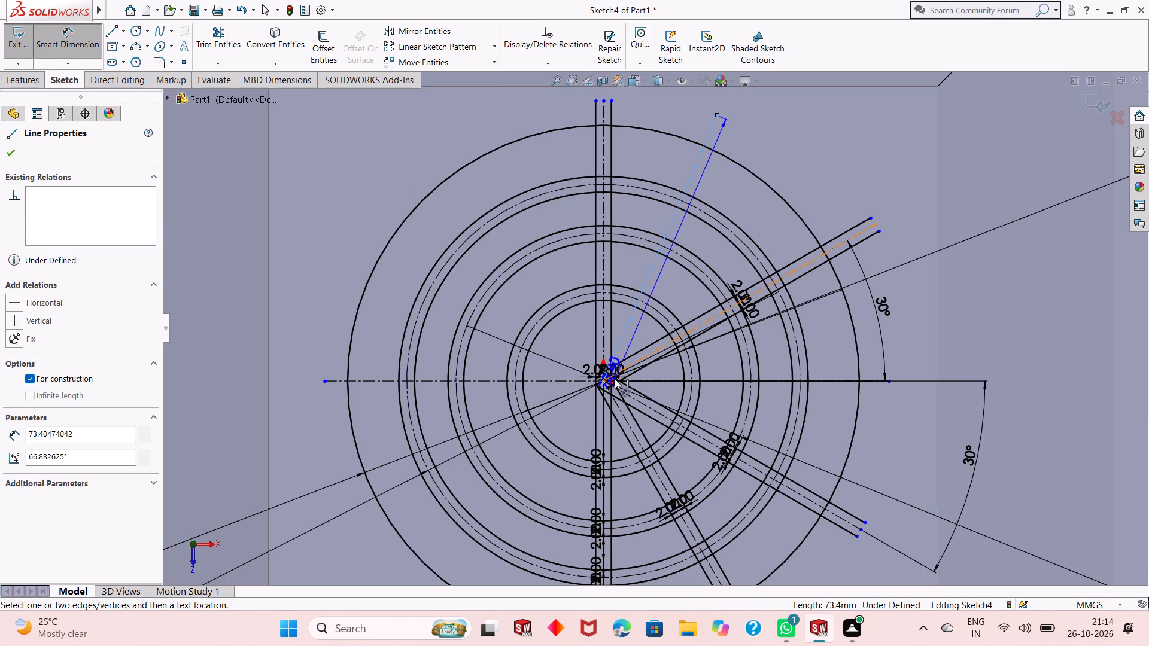
left_click(604, 383)
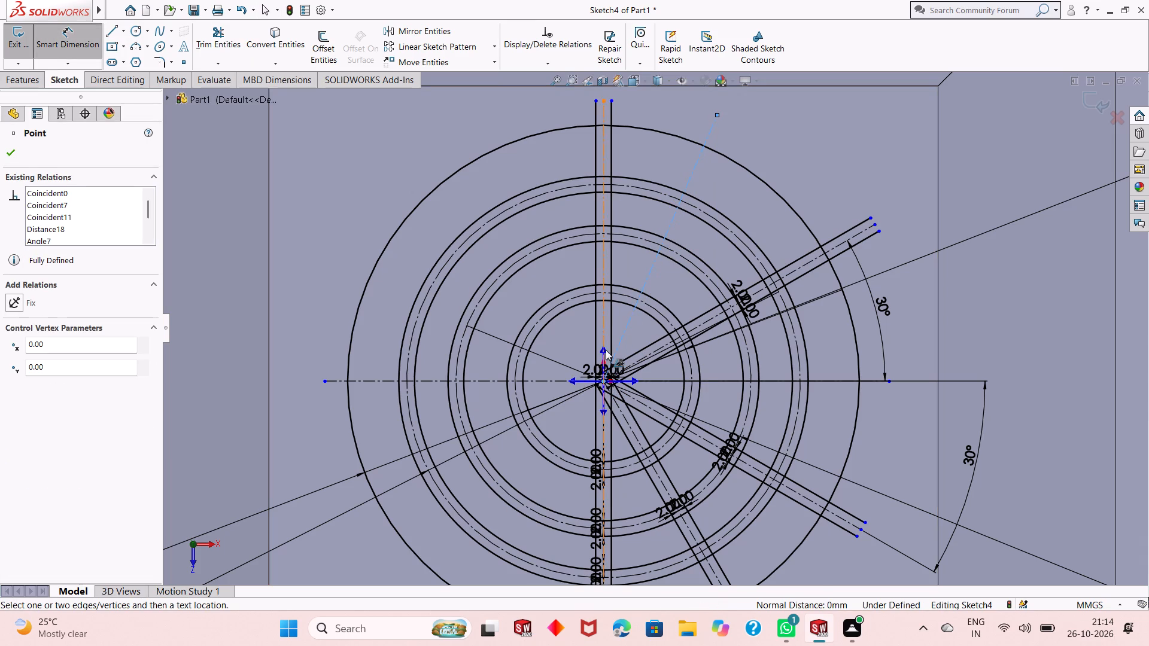
left_click(606, 350)
left_click(668, 103)
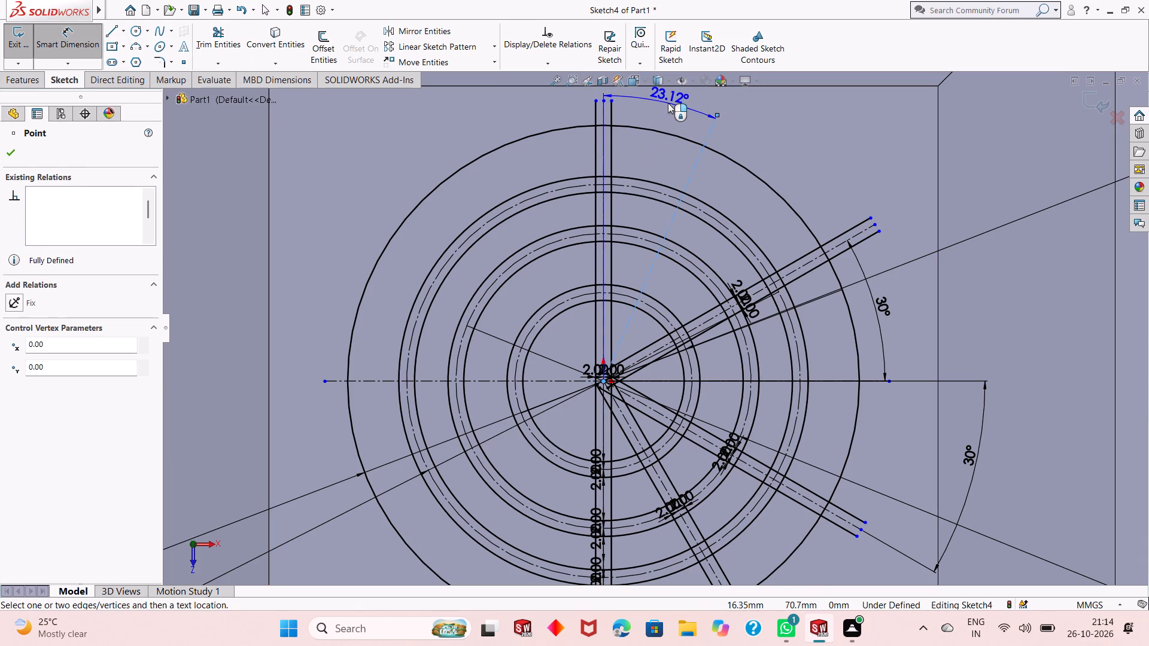
type("30")
key("Return")
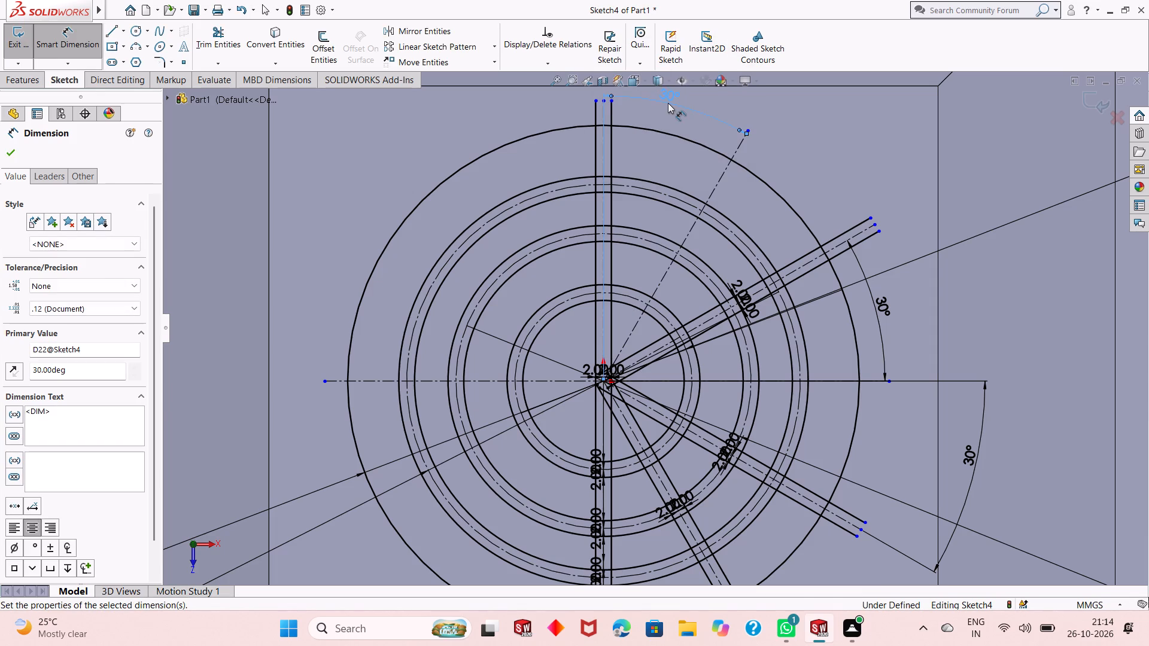
Offset the steep upper-right centerline by 2 mm in both directions, with dimensions added.
scroll(720, 260, "up", 2)
right_click(879, 170)
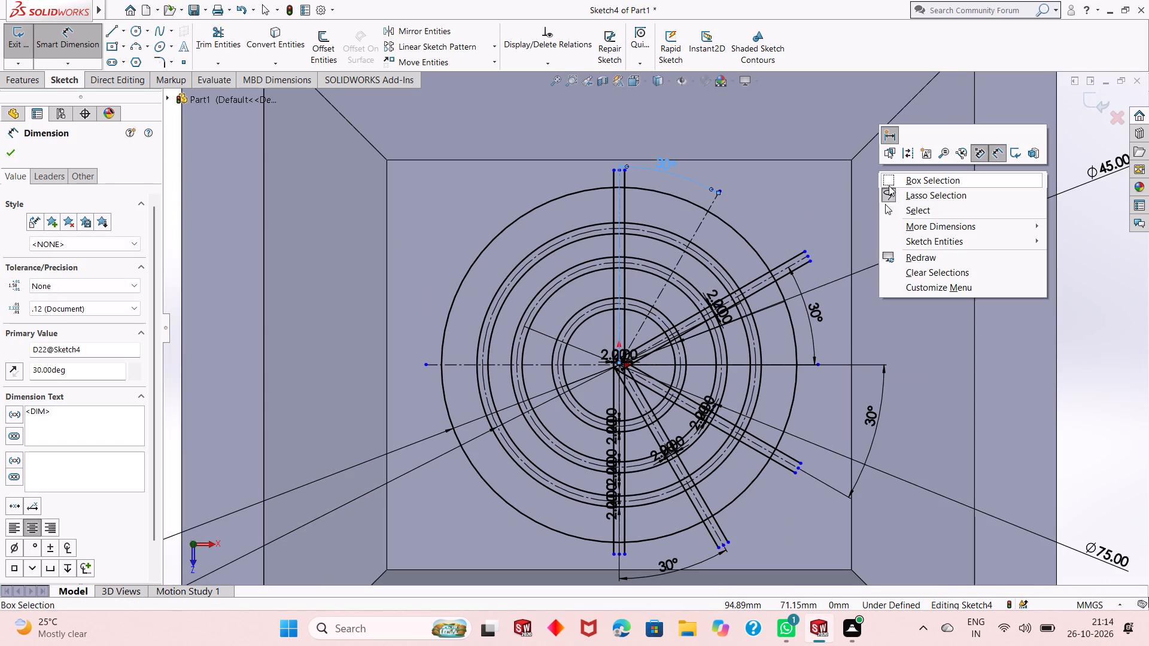
left_click(894, 208)
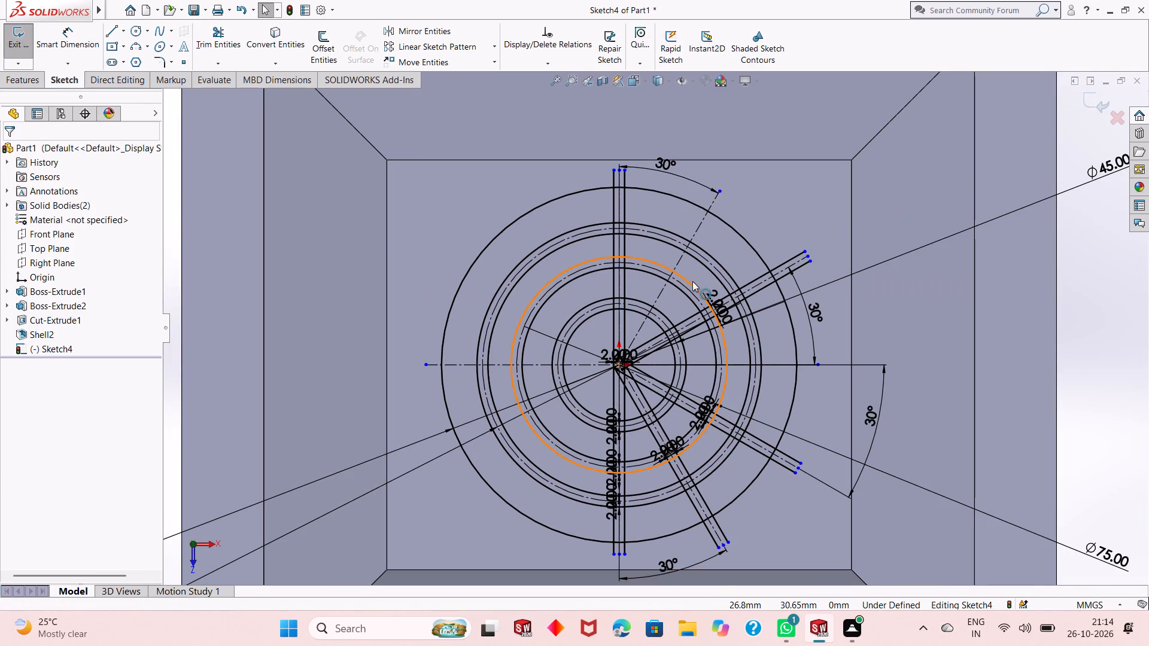
left_click(701, 221)
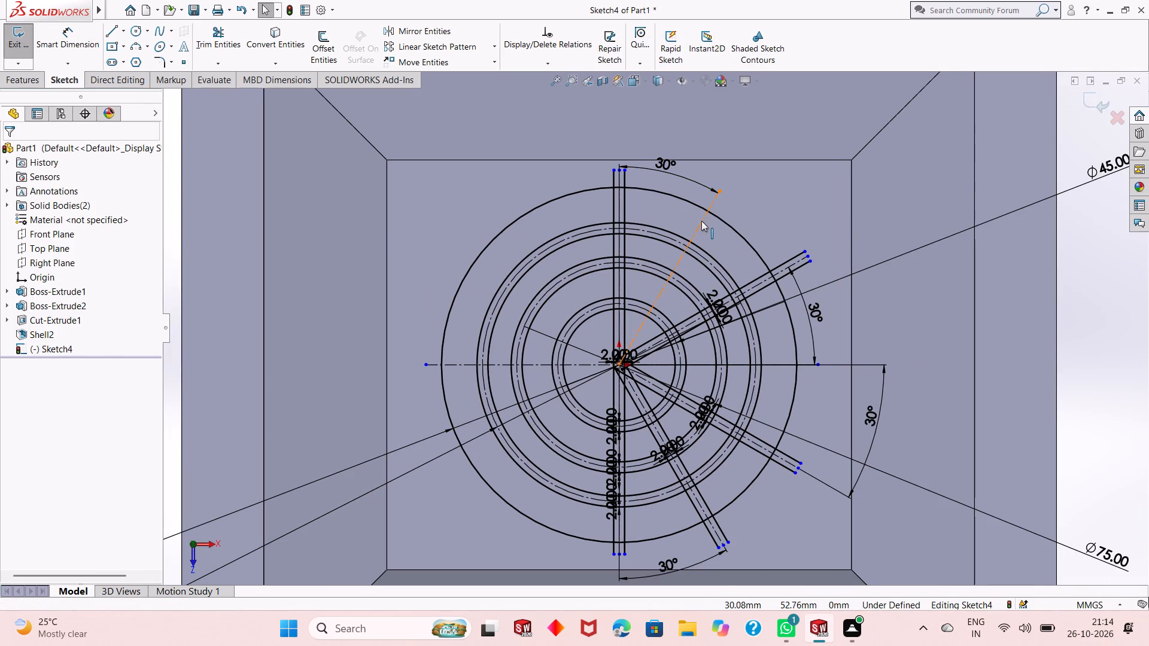
left_click(327, 57)
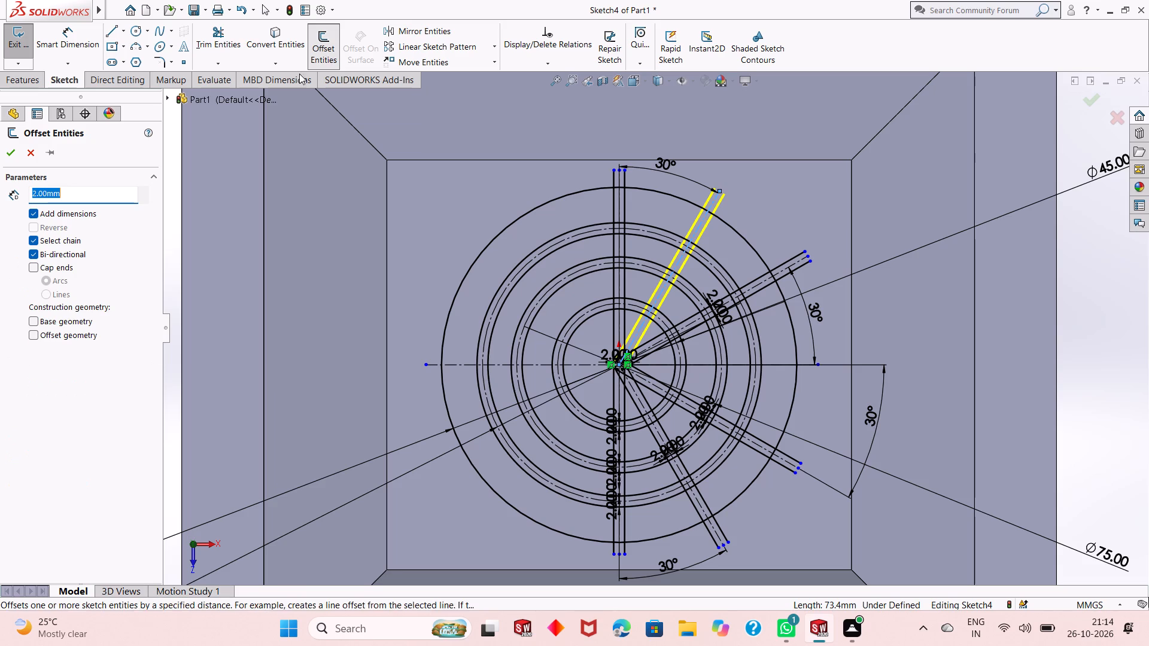
left_click(11, 156)
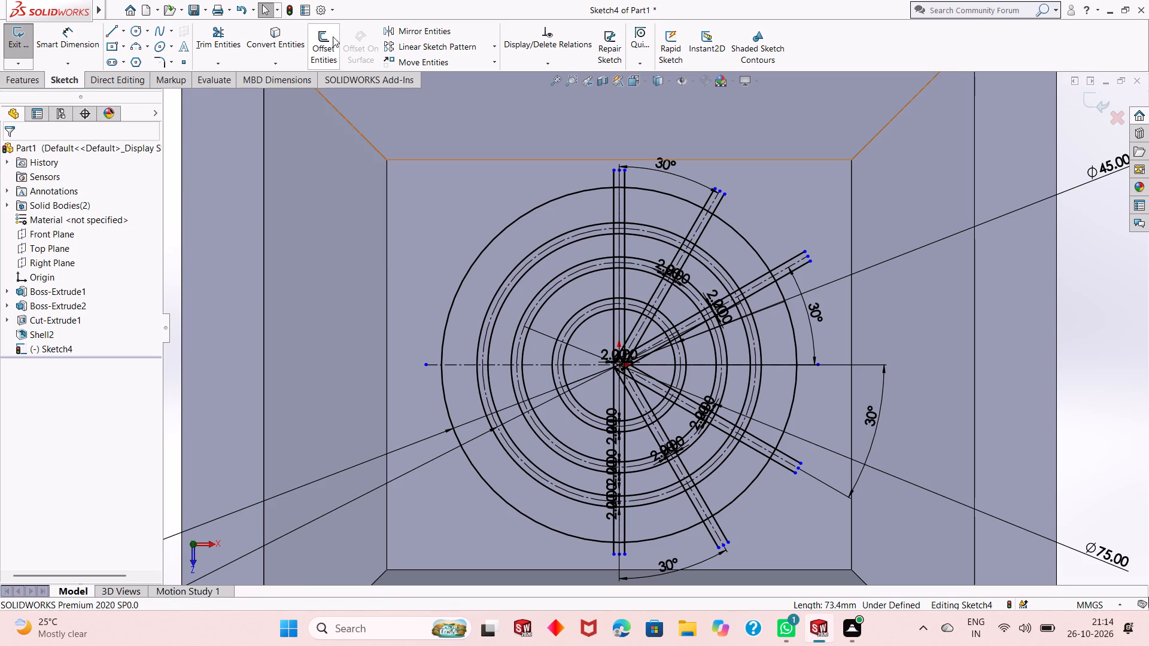
Draw a centerline about 81 mm long from the origin past the outer circle at upper left, about 59 degrees above horizontal.
left_click(124, 30)
left_click(138, 63)
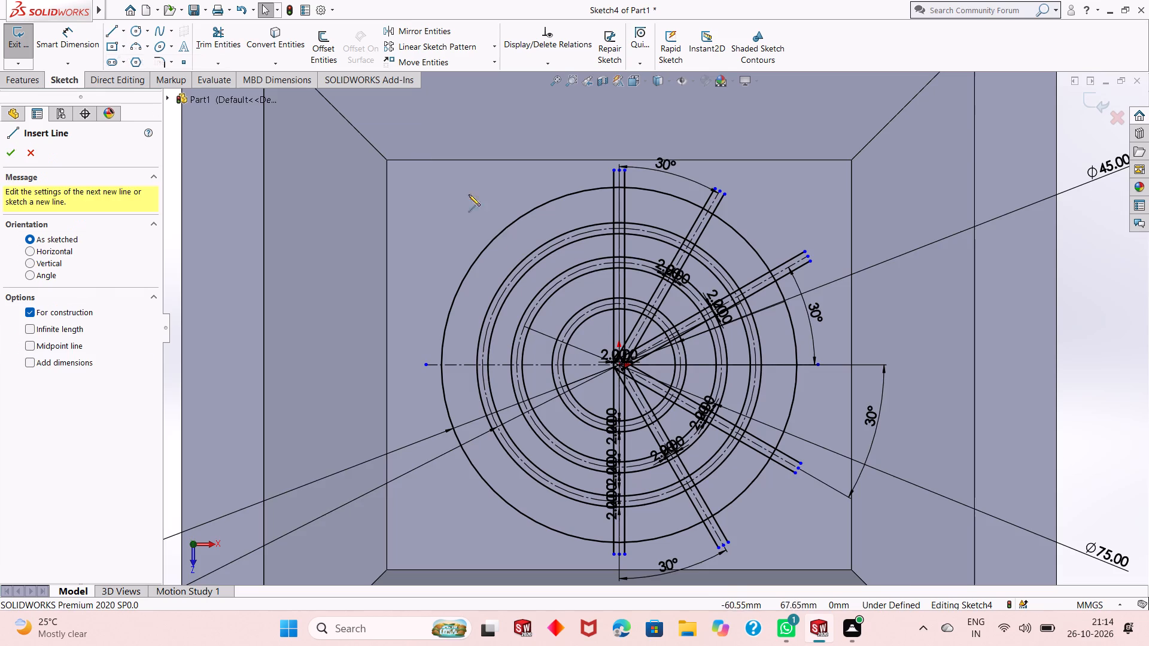
scroll(587, 292, "down", 3)
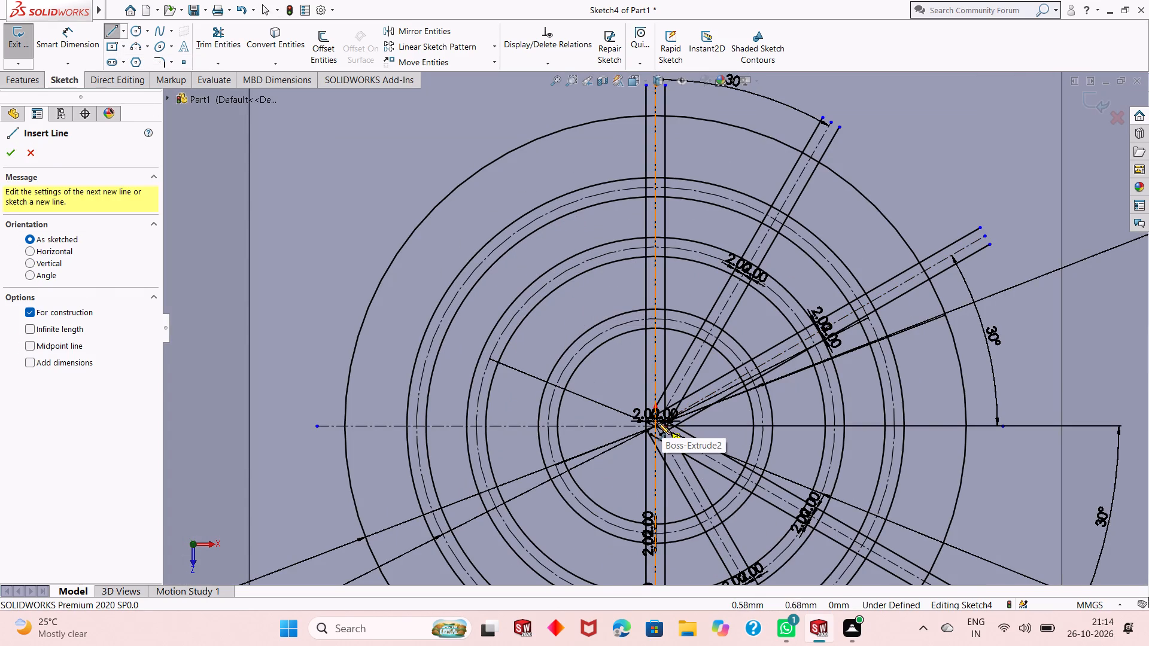
left_click(658, 429)
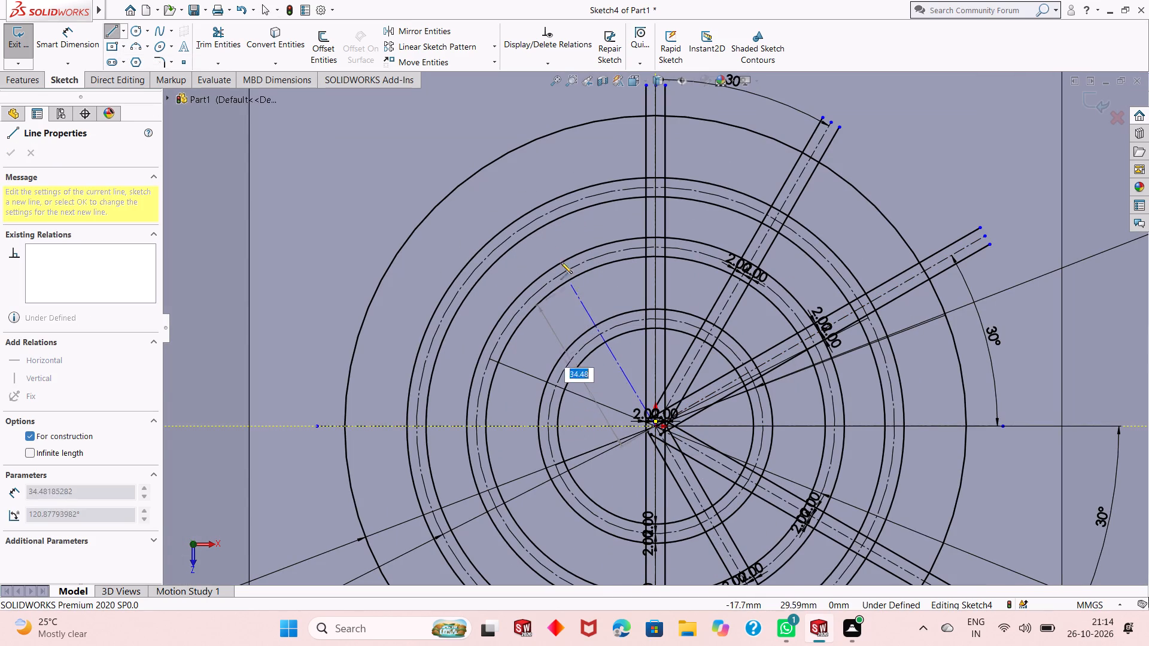
left_click(459, 95)
right_click(459, 95)
left_click(482, 108)
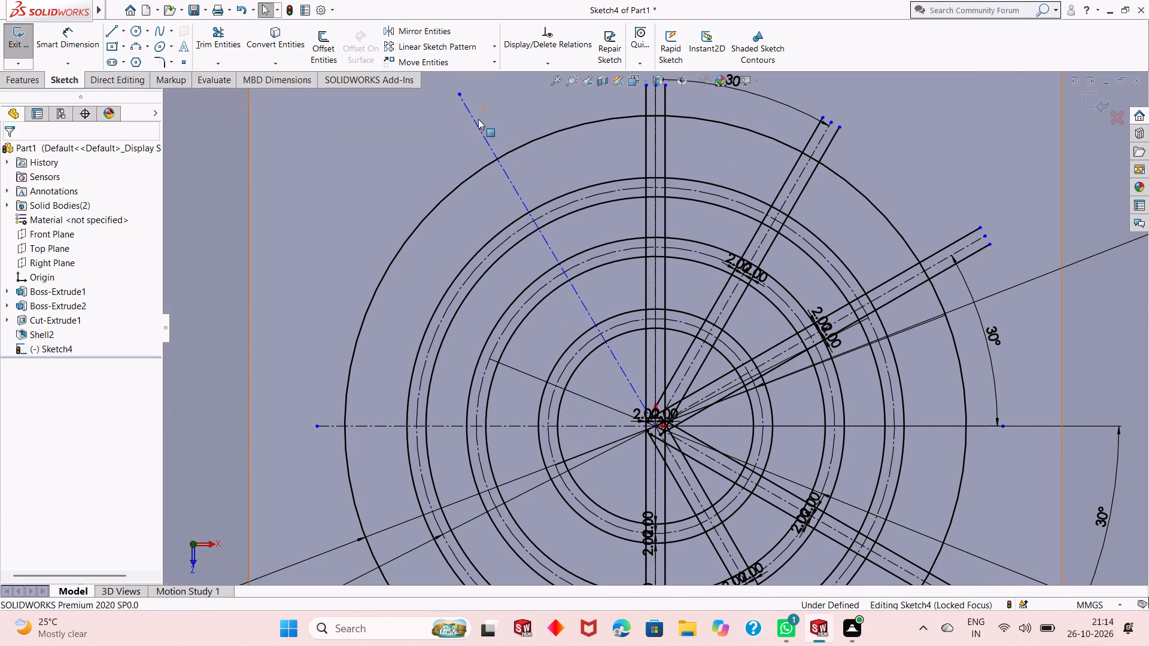
Dimension the angle between the steep upper-left centerline and the vertical centerline as 30 degrees.
left_click(82, 44)
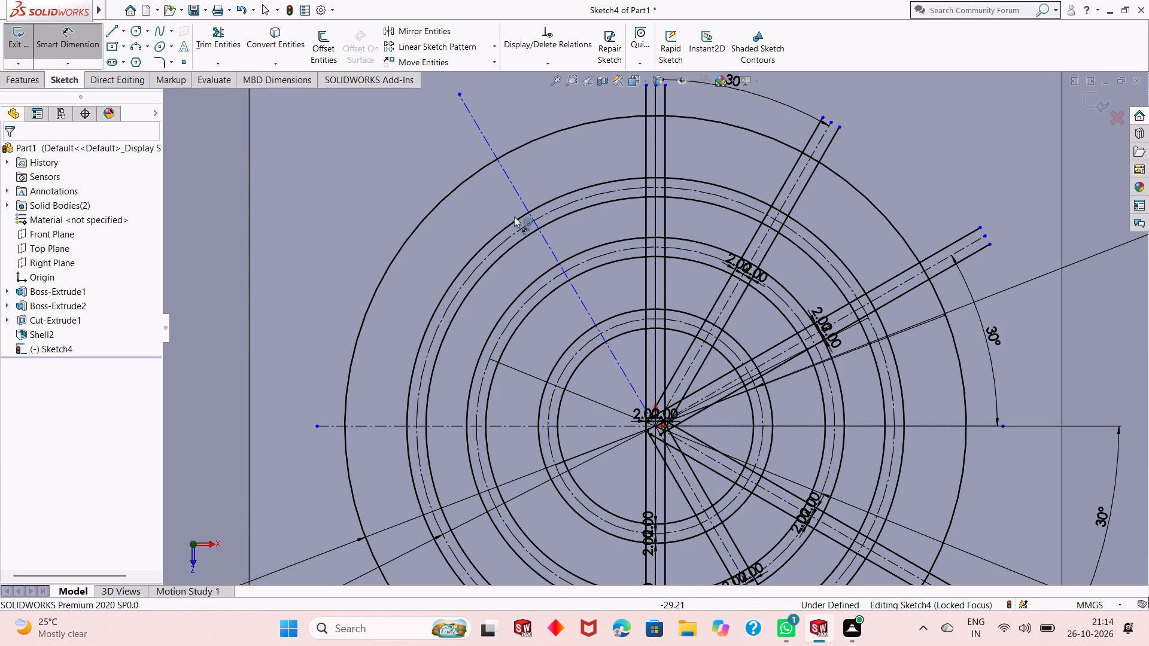
left_click(515, 191)
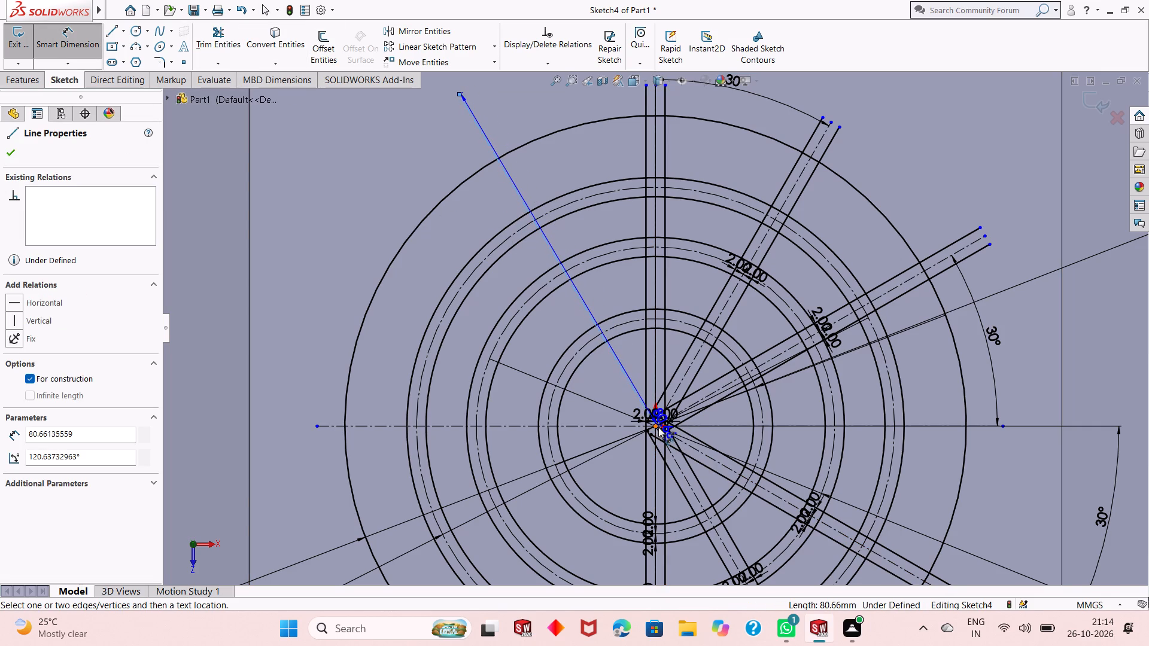
left_click(658, 427)
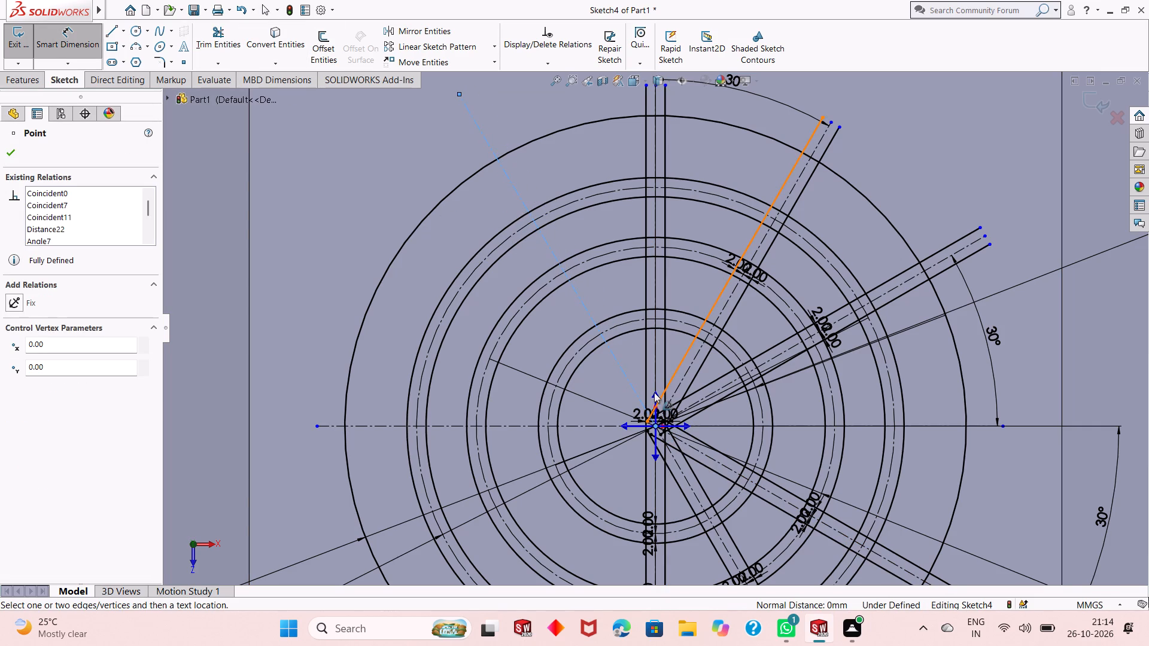
left_click(654, 392)
left_click(531, 117)
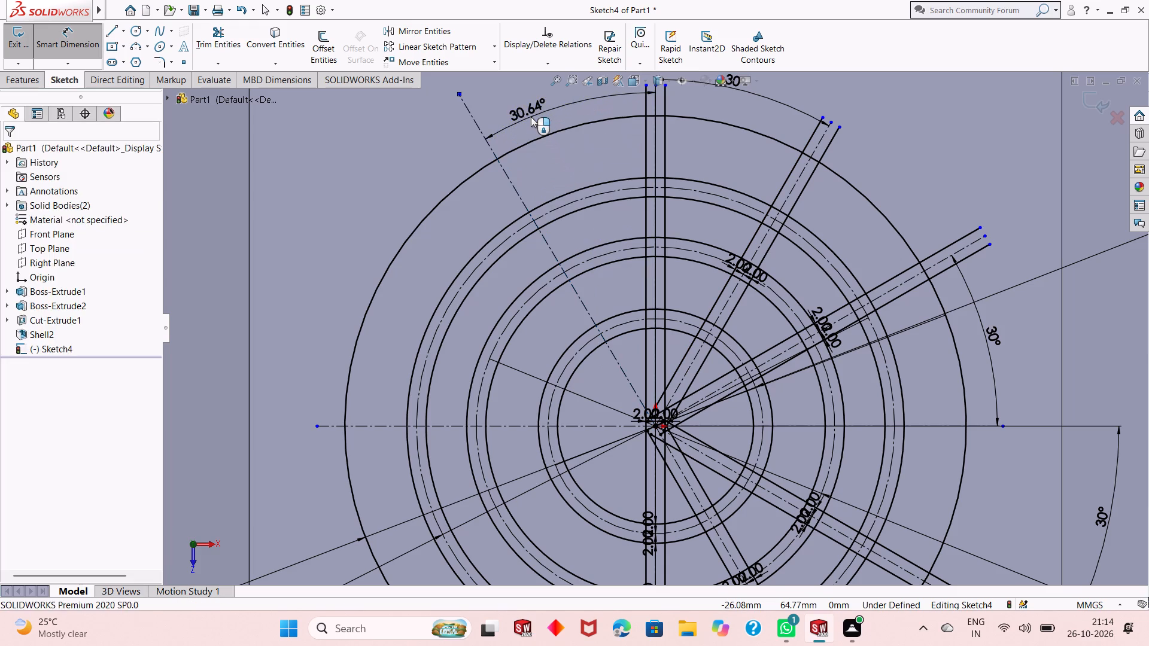
type("30")
key("Return")
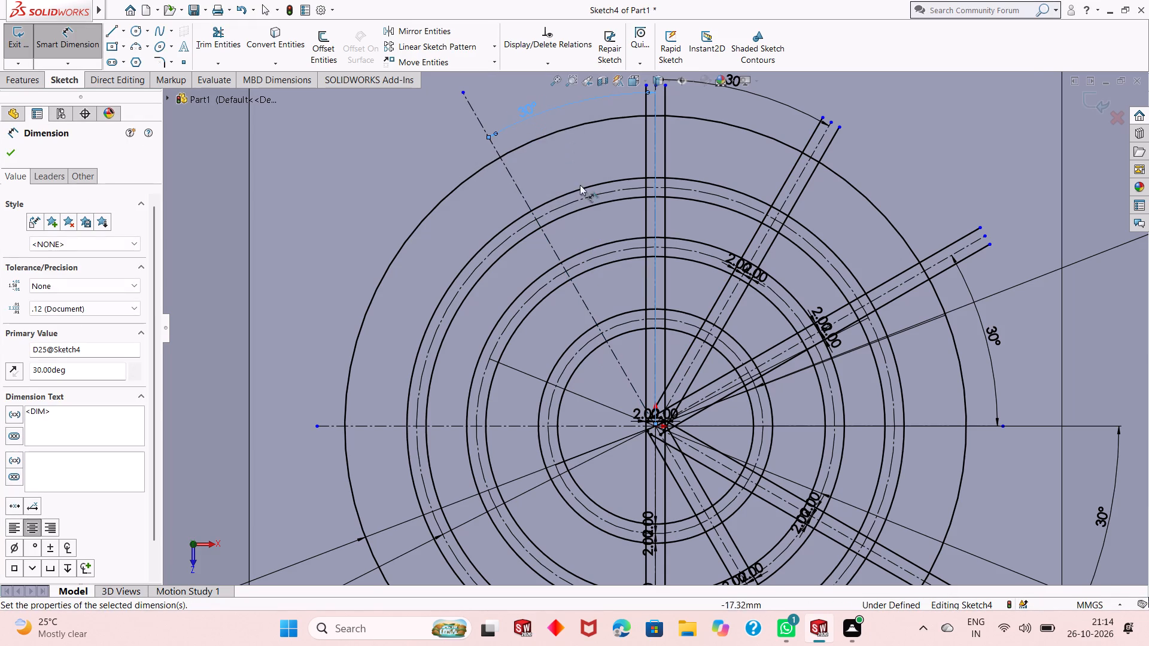
scroll(562, 221, "up", 2)
scroll(604, 346, "up", 3)
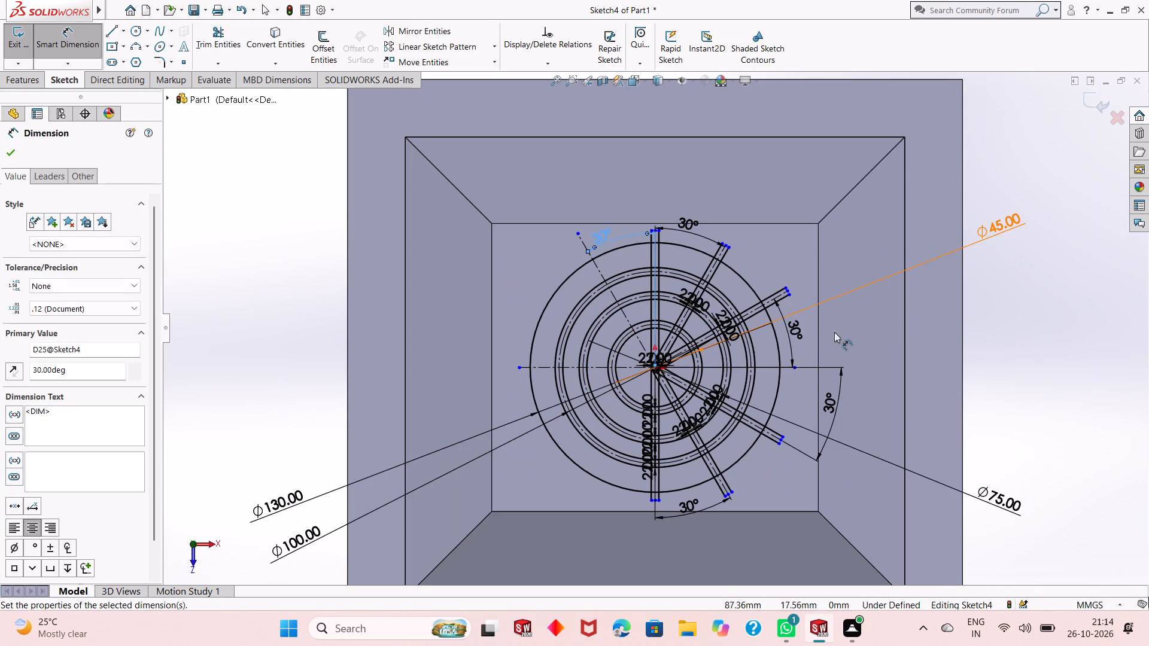
right_click(995, 310)
left_click(999, 346)
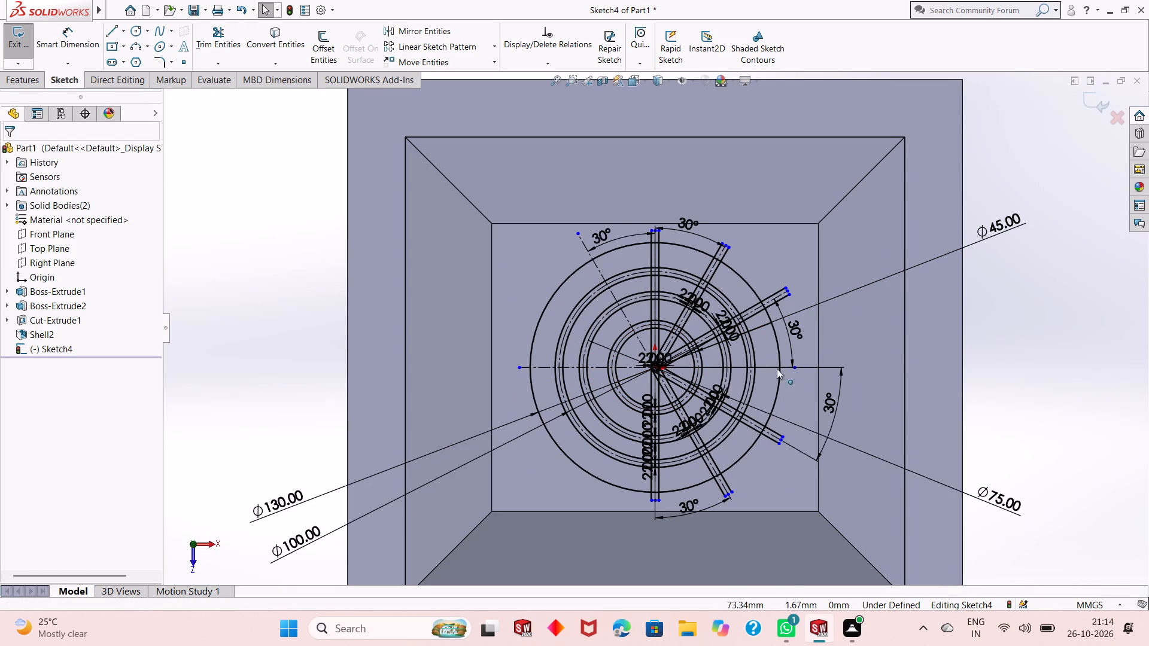
Offset the steep upper-left centerline by 2 mm in both directions, with dimensions added.
scroll(664, 384, "down", 1)
left_click(582, 242)
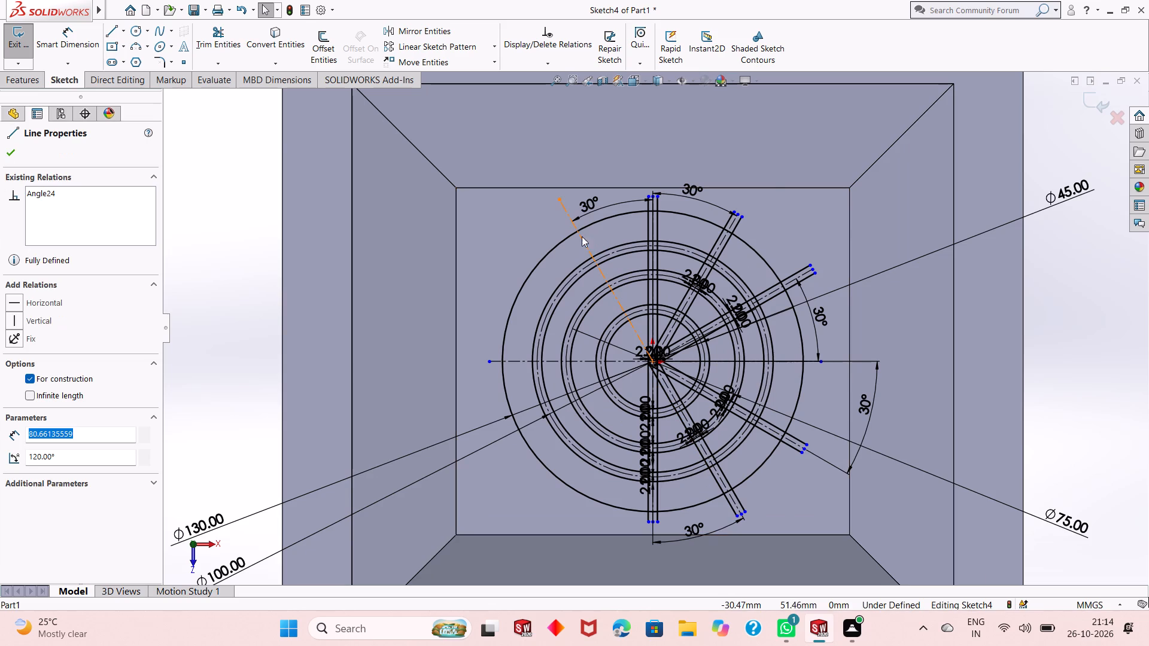
left_click(315, 42)
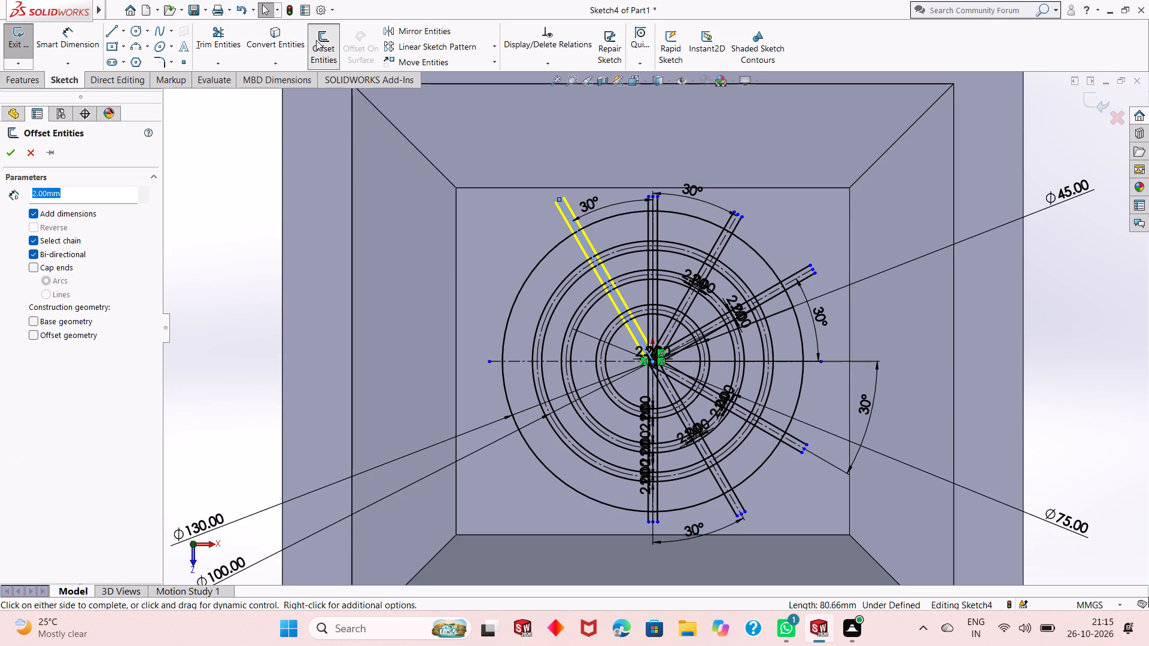
left_click(19, 158)
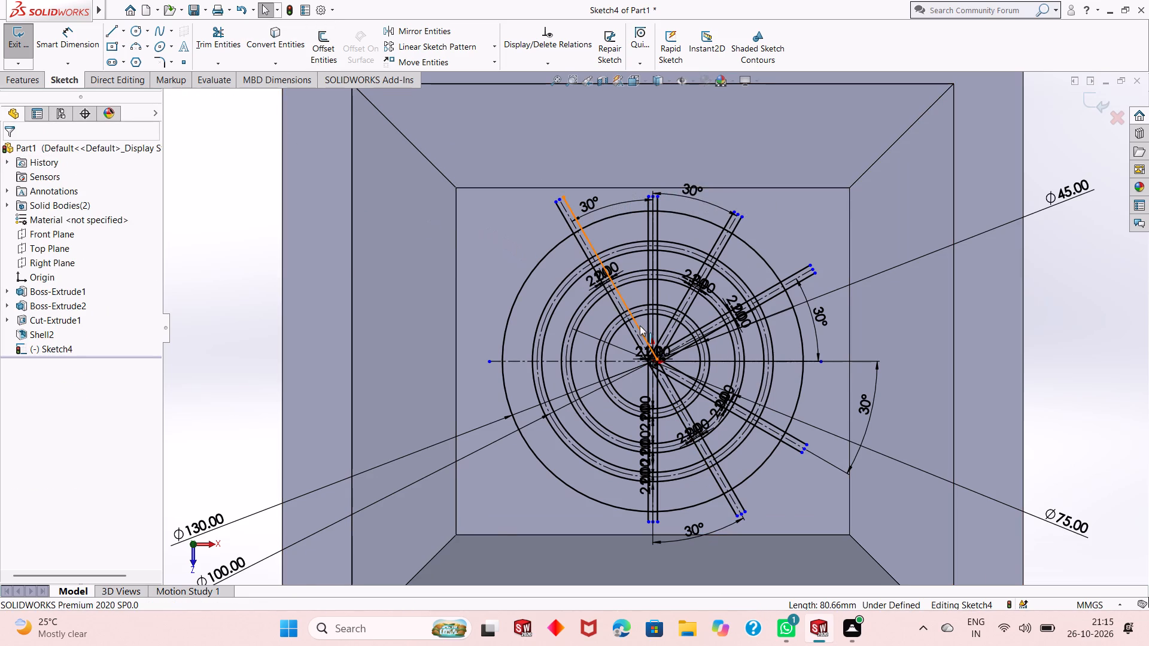
Draw a shallower centerline about 78 mm long from the origin past the outer circle at upper left, about 25 degrees above horizontal.
scroll(640, 328, "up", 1)
scroll(648, 369, "down", 3)
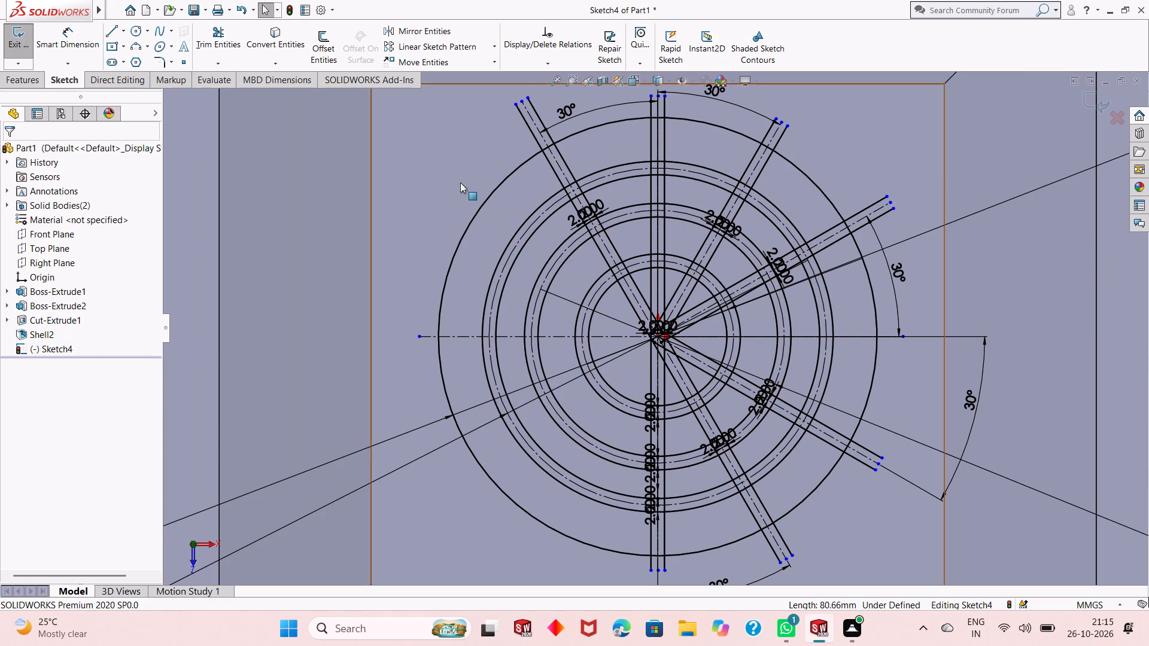
left_click(123, 32)
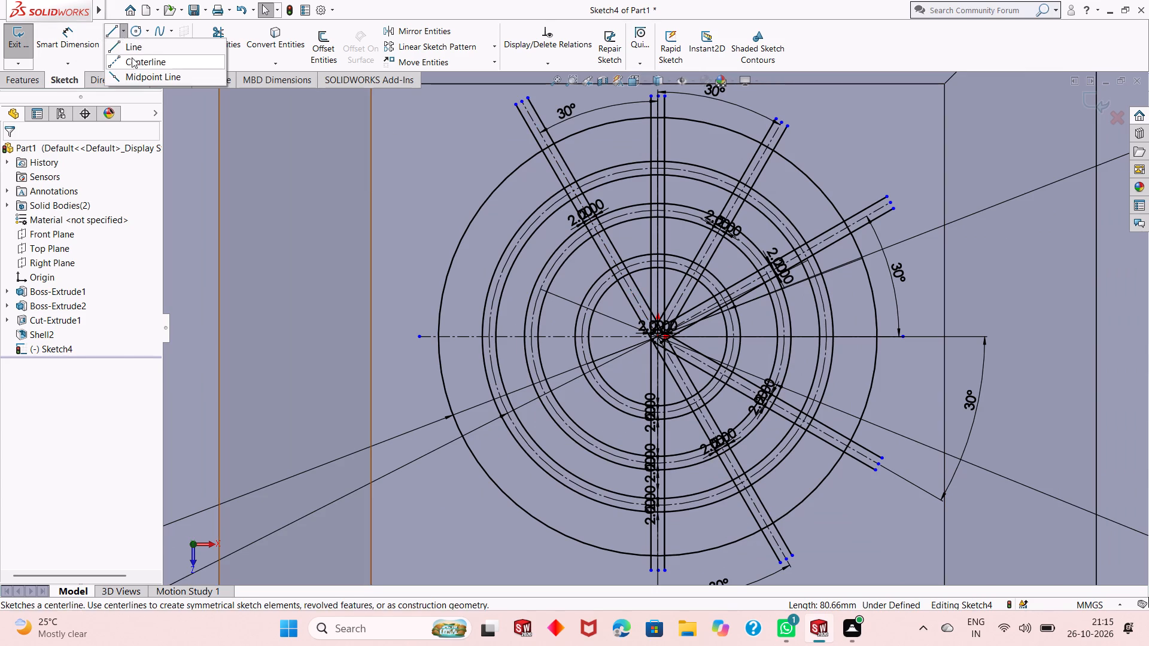
left_click(133, 60)
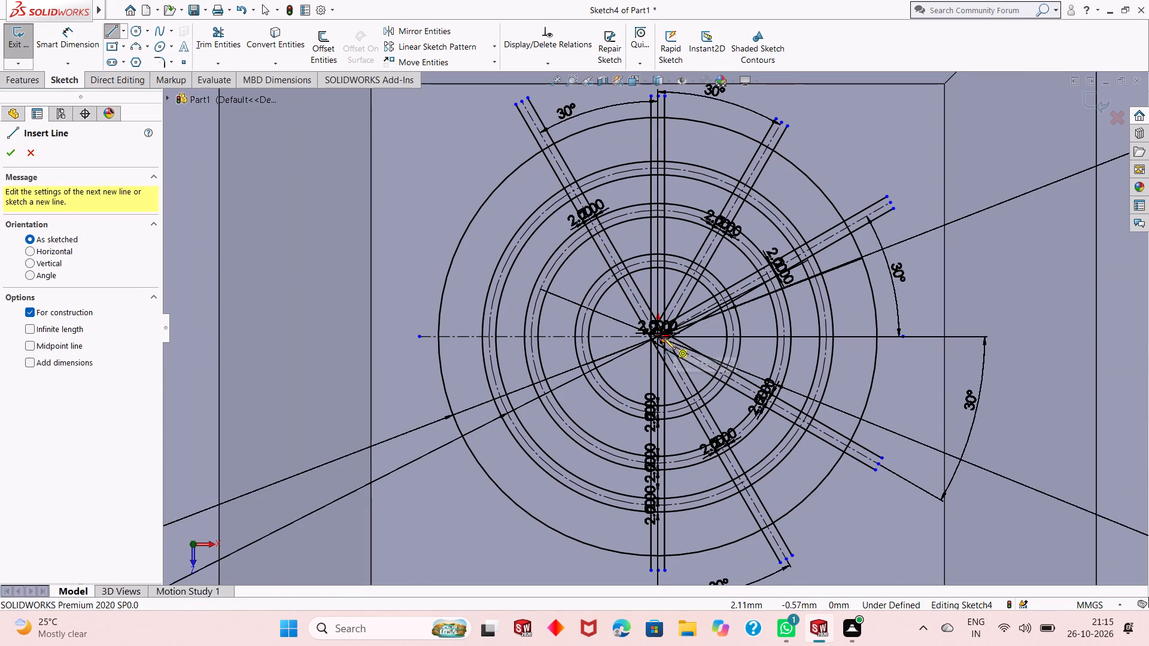
left_click(659, 338)
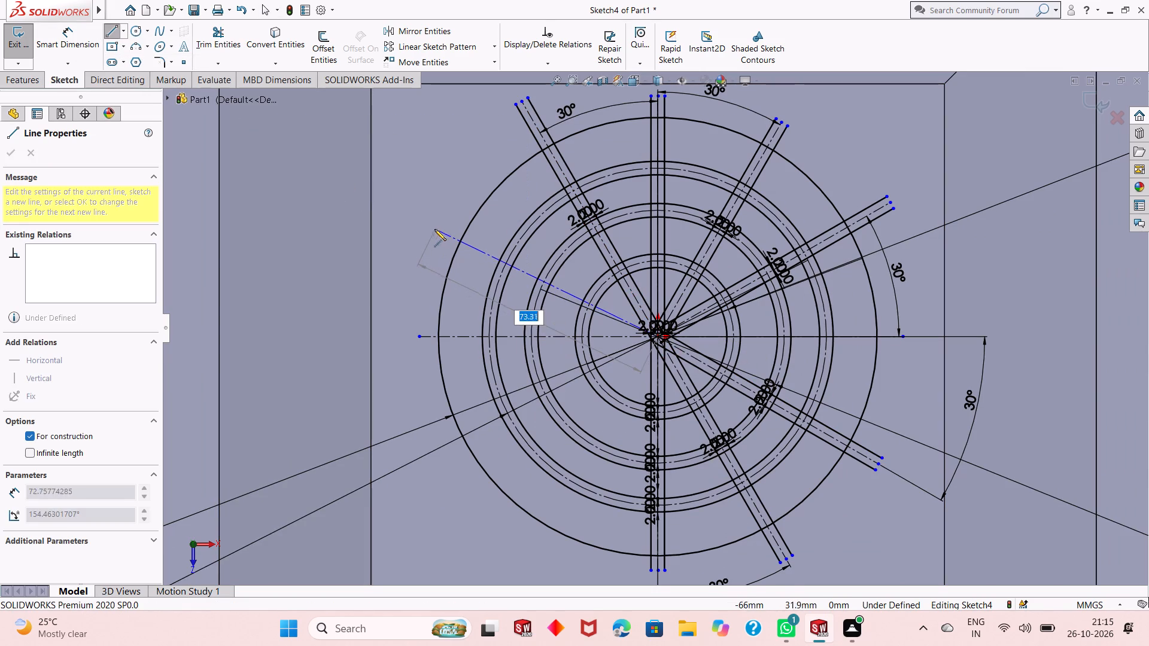
left_click(421, 225)
right_click(421, 225)
left_click(439, 233)
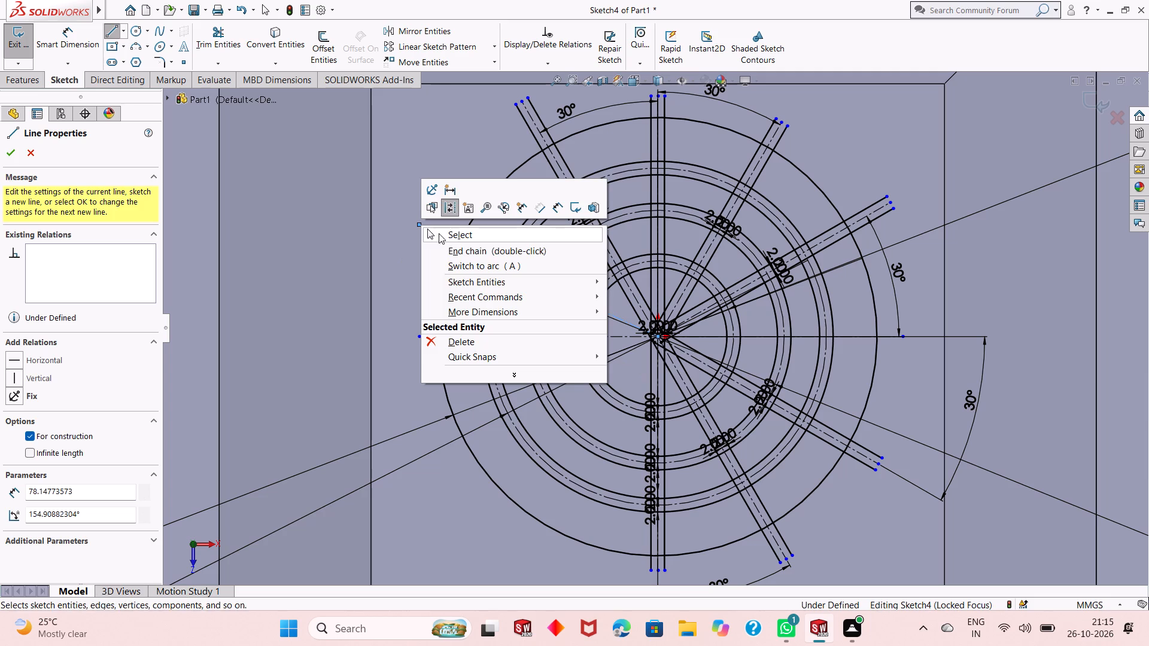
Dimension the angle between the shallow upper-left centerline and the horizontal centerline as 30 degrees.
left_click(57, 45)
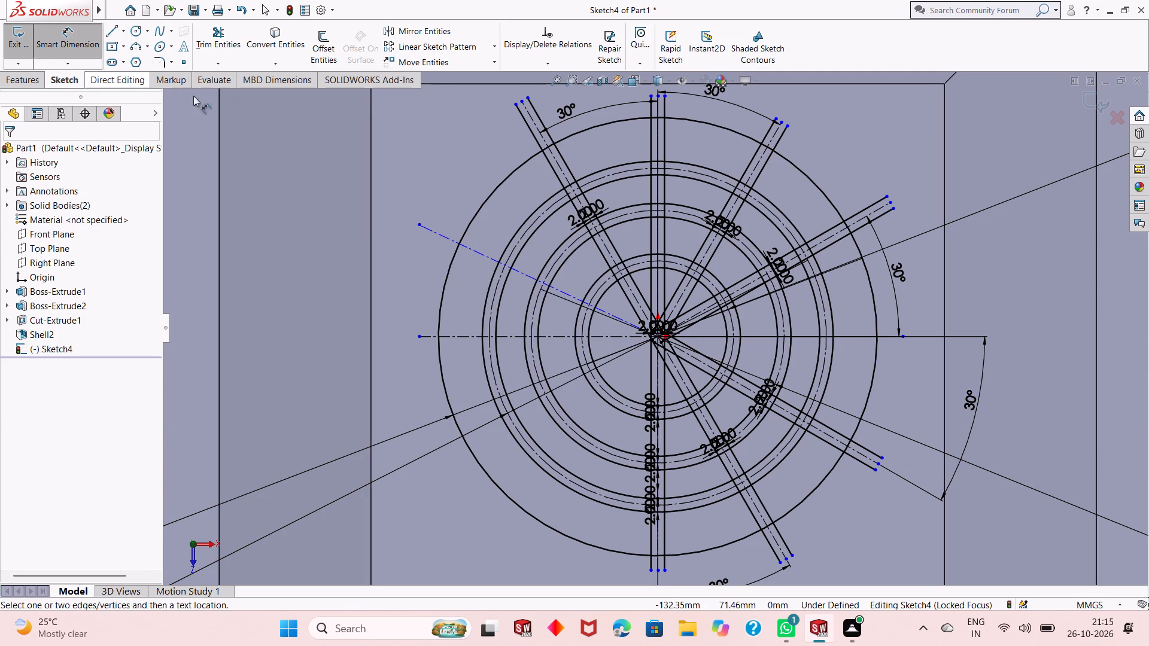
left_click(431, 231)
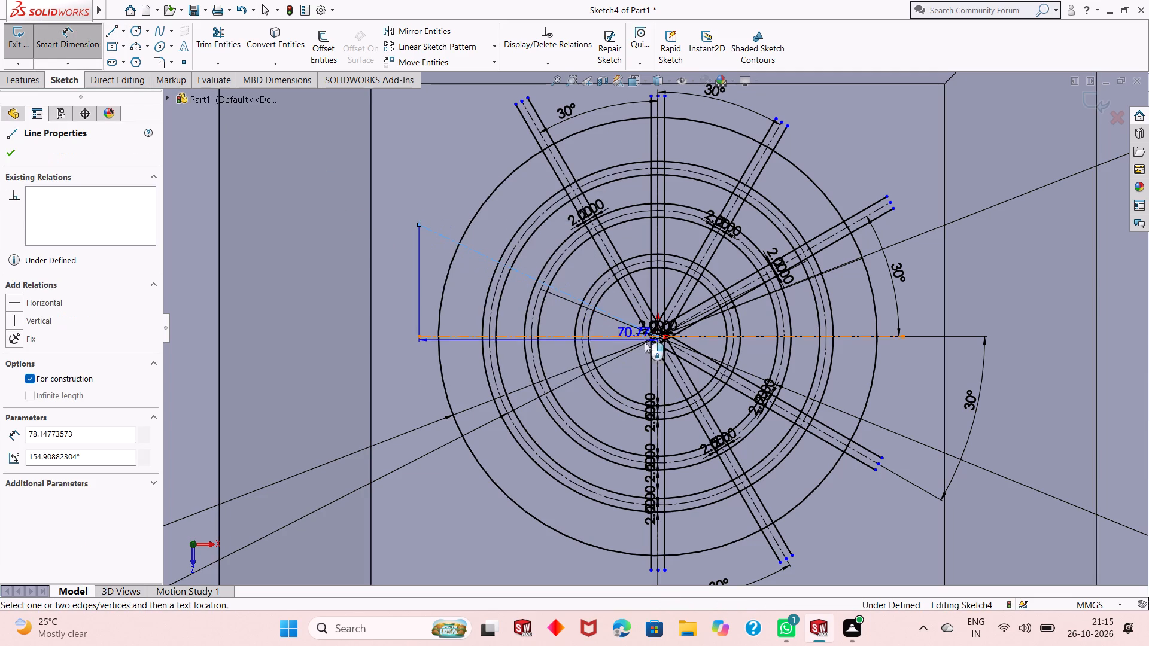
left_click(659, 337)
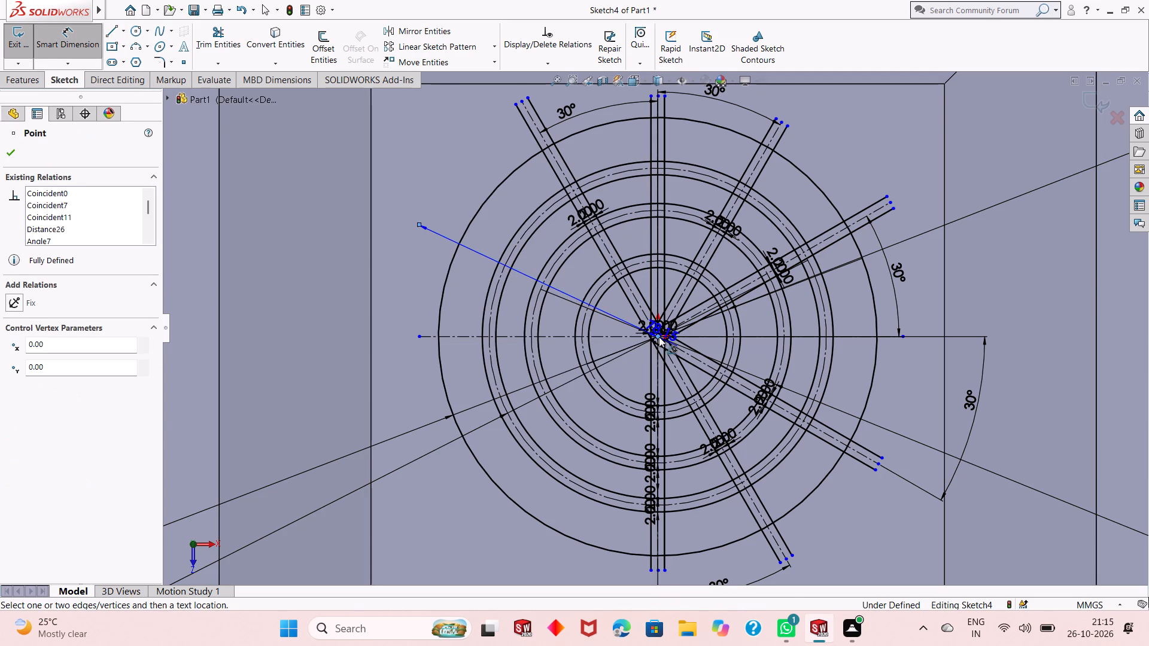
left_click(624, 336)
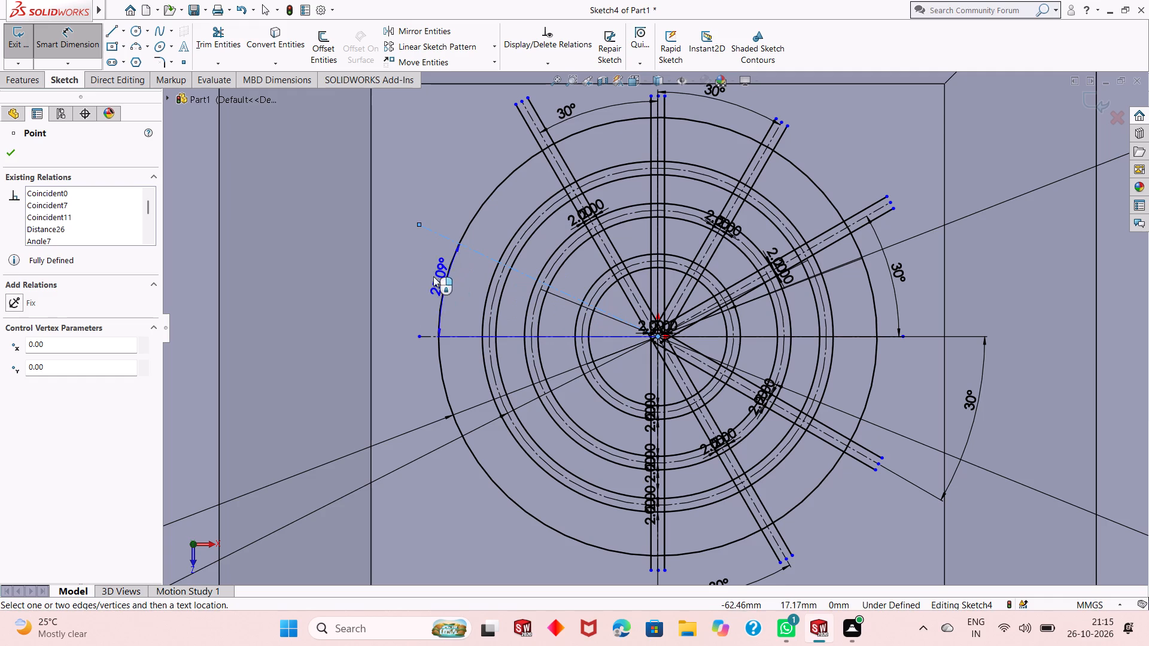
left_click(423, 272)
type("30")
key("Return")
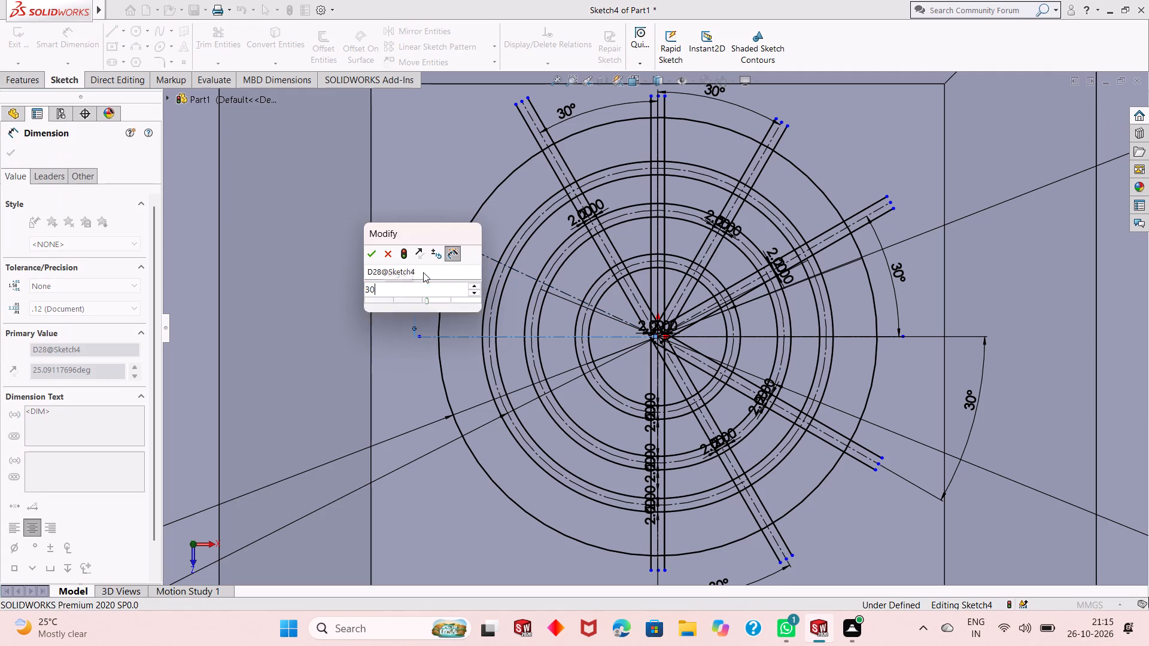
right_click(304, 242)
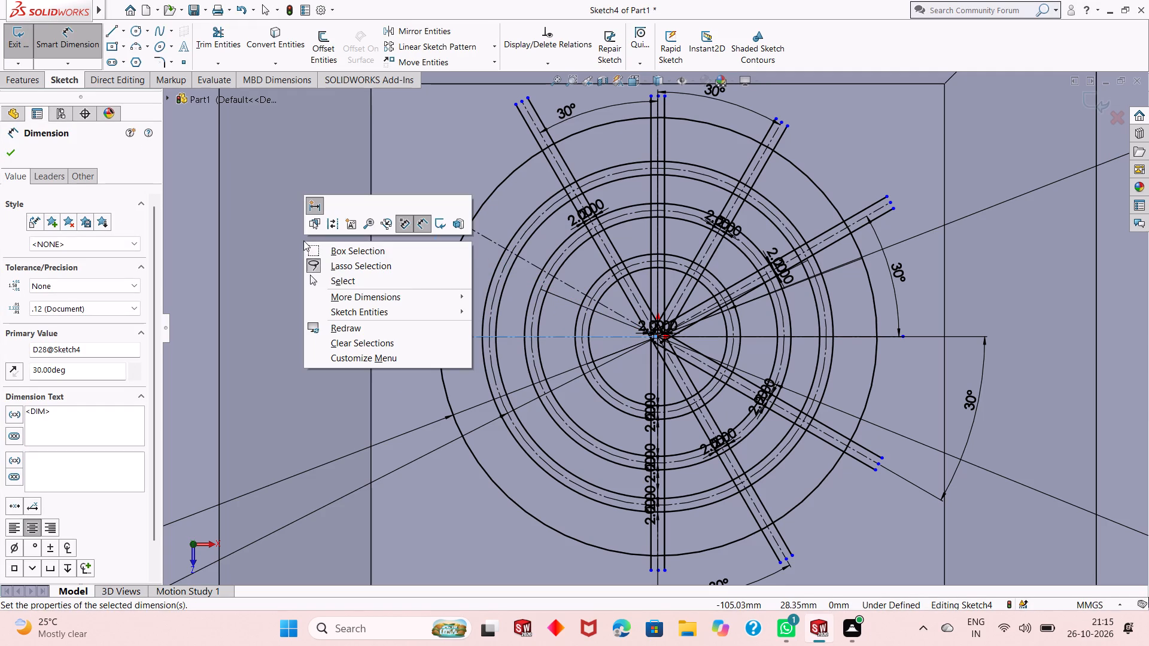
left_click(333, 276)
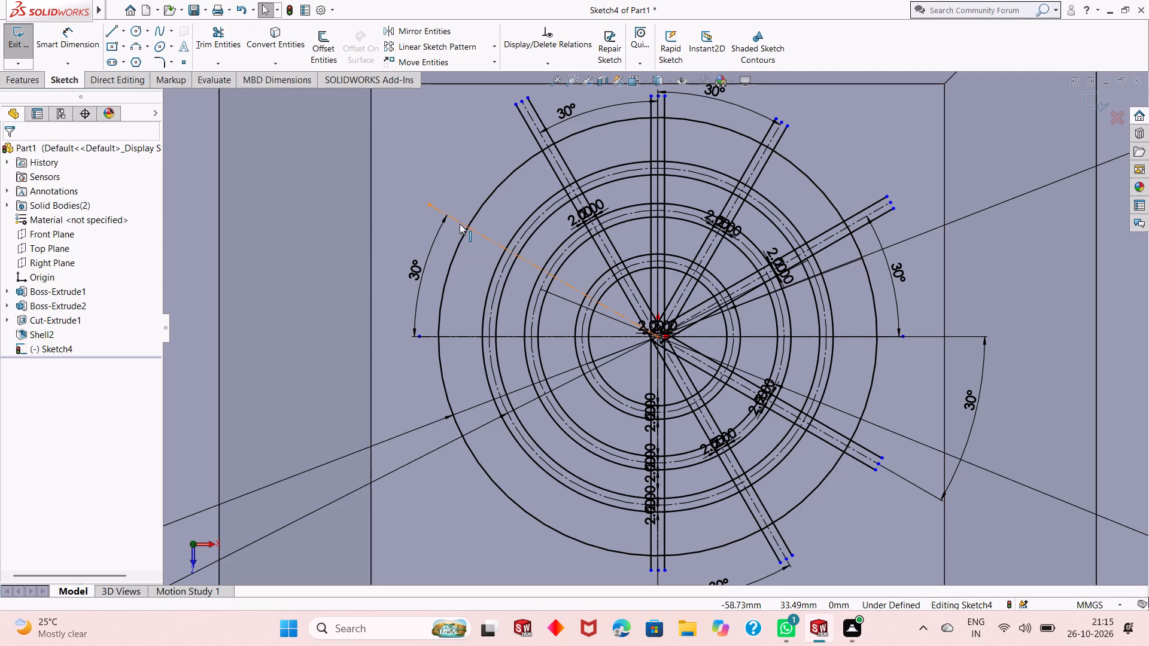
Offset the shallow upper-left centerline by 2 mm in both directions, with dimensions added.
left_click(460, 224)
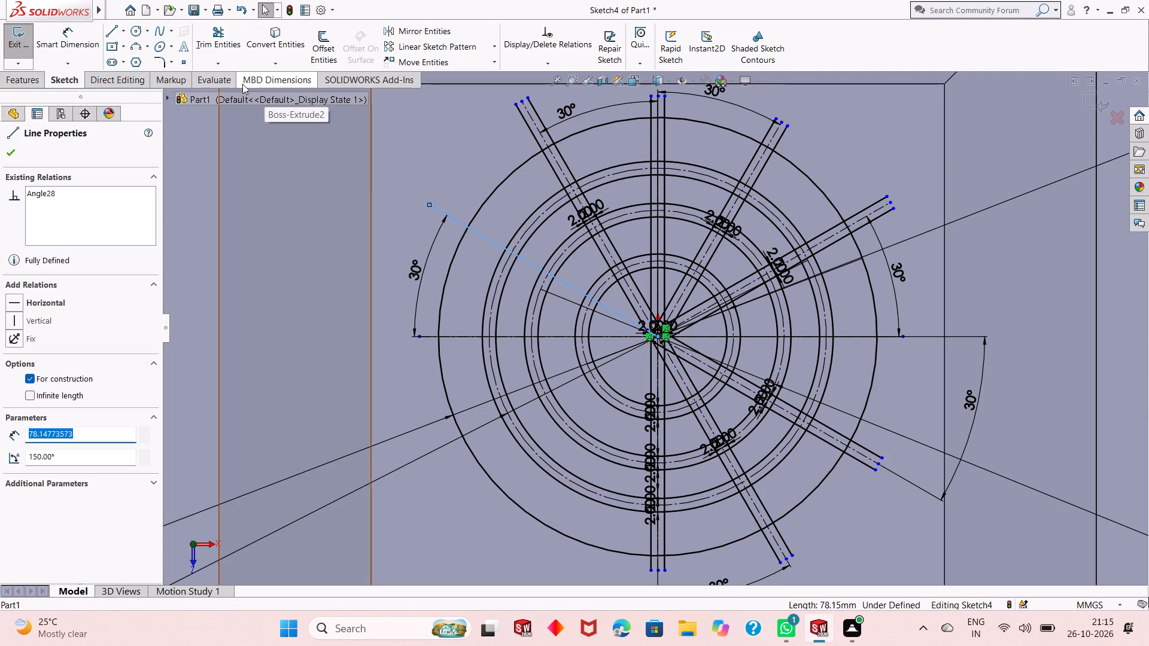
left_click(314, 60)
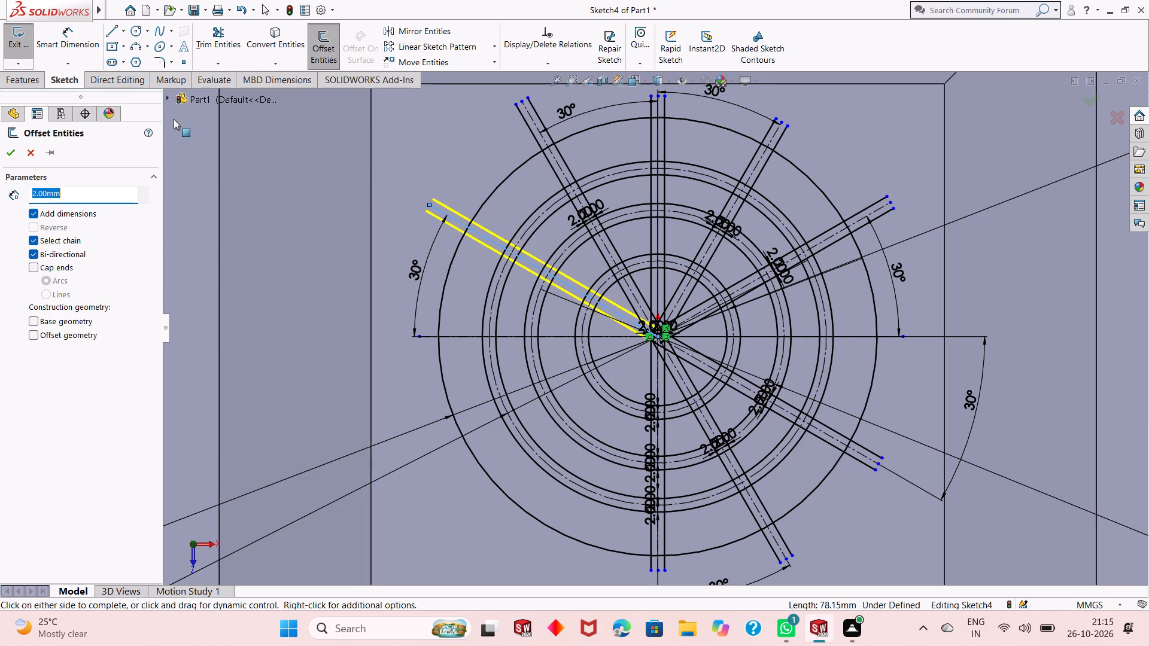
left_click(12, 157)
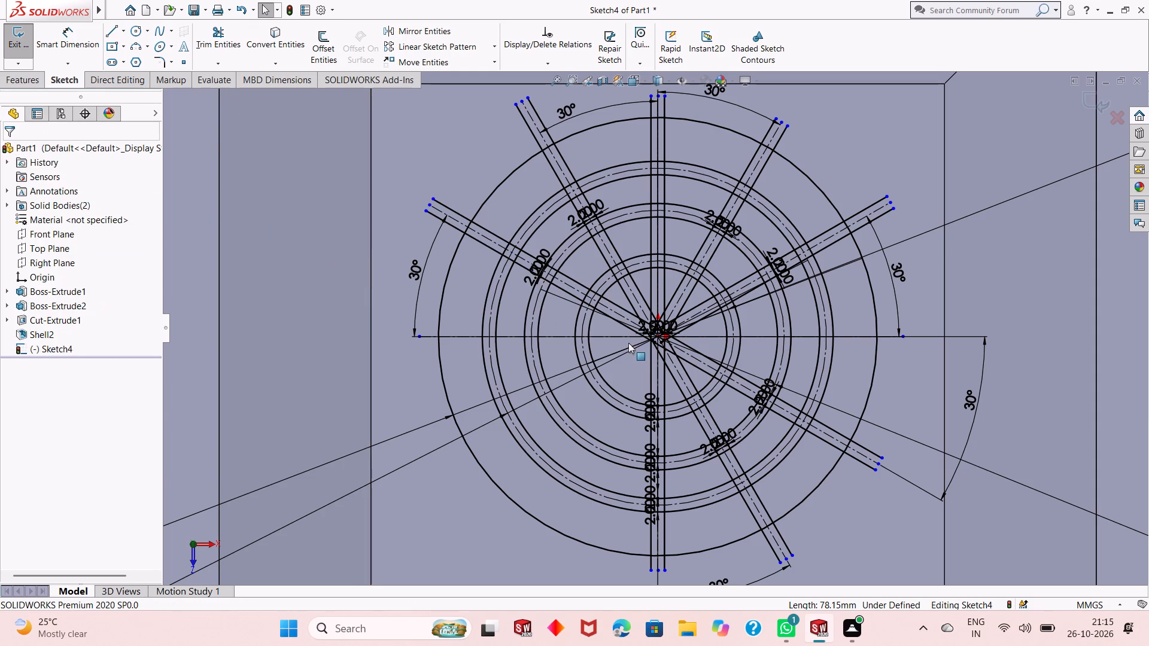
scroll(628, 345, "up", 2)
scroll(649, 425, "down", 2)
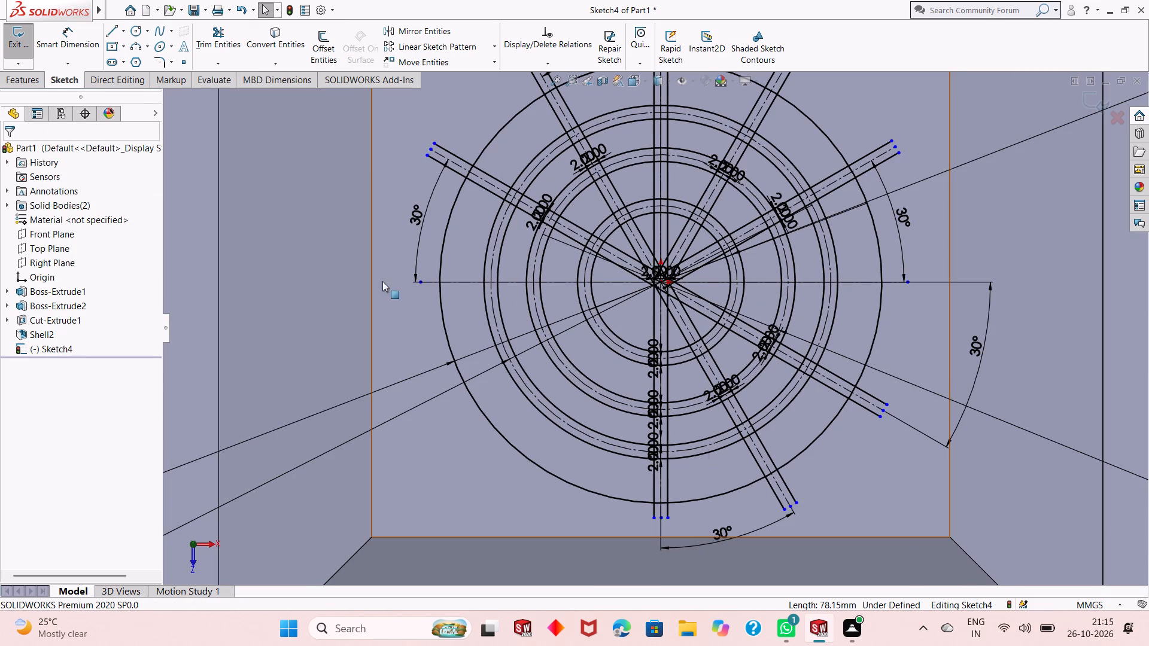
Draw a shallow centerline about 75 mm long from the origin past the outer circle at lower left, about 25 degrees below horizontal.
left_click(123, 29)
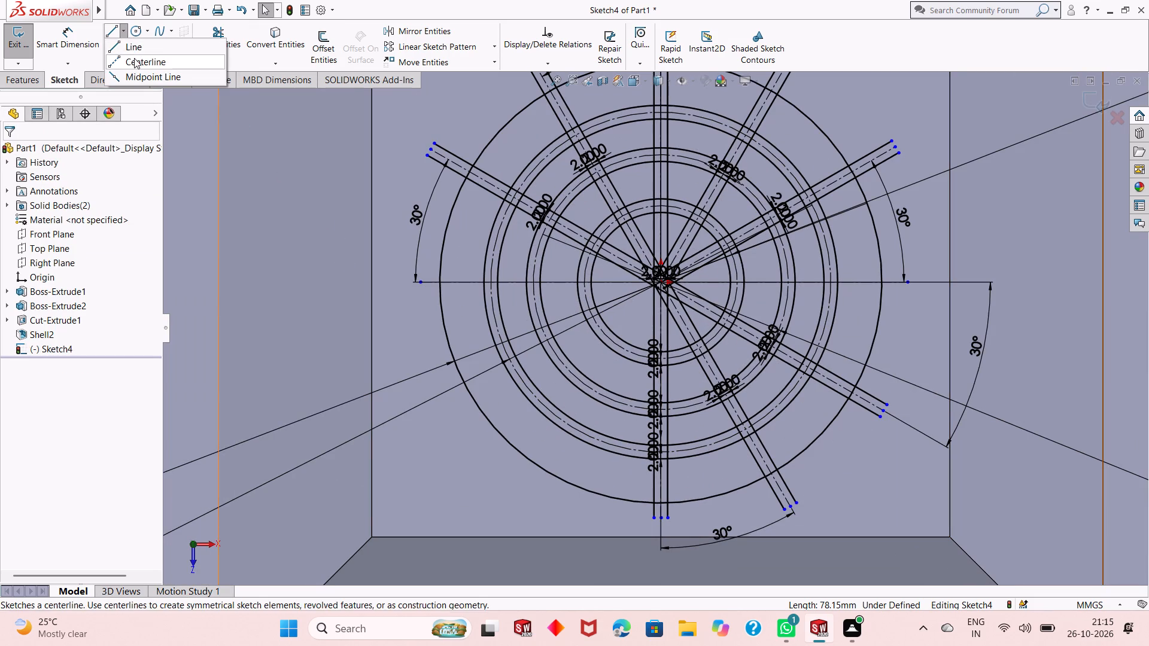
left_click(135, 63)
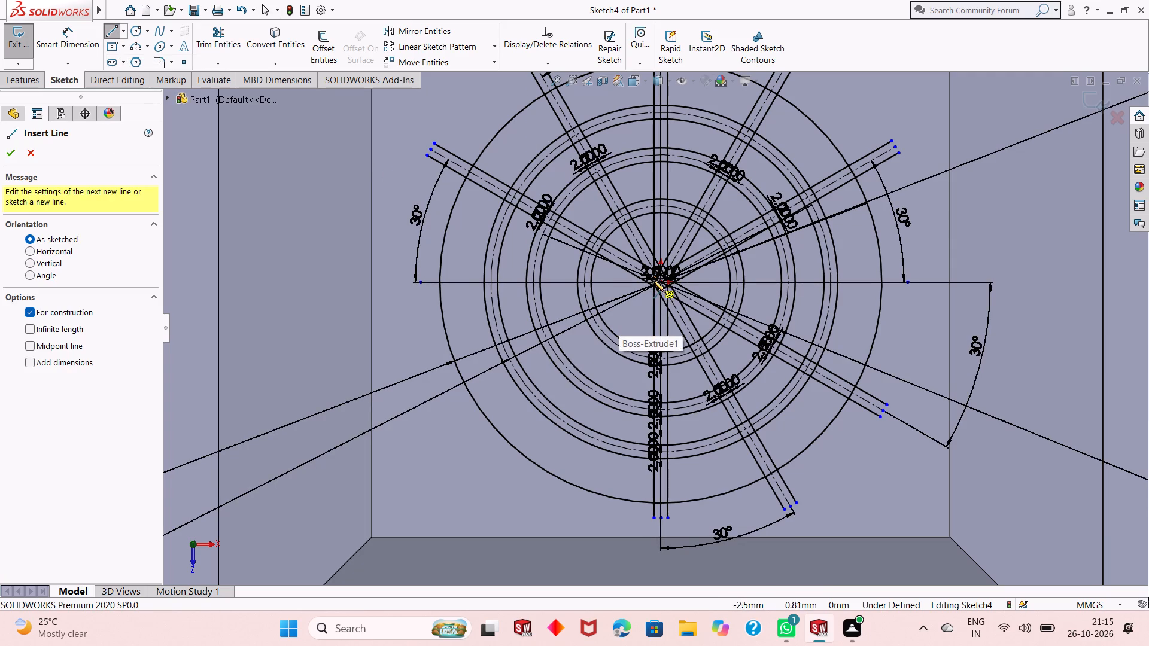
left_click(659, 284)
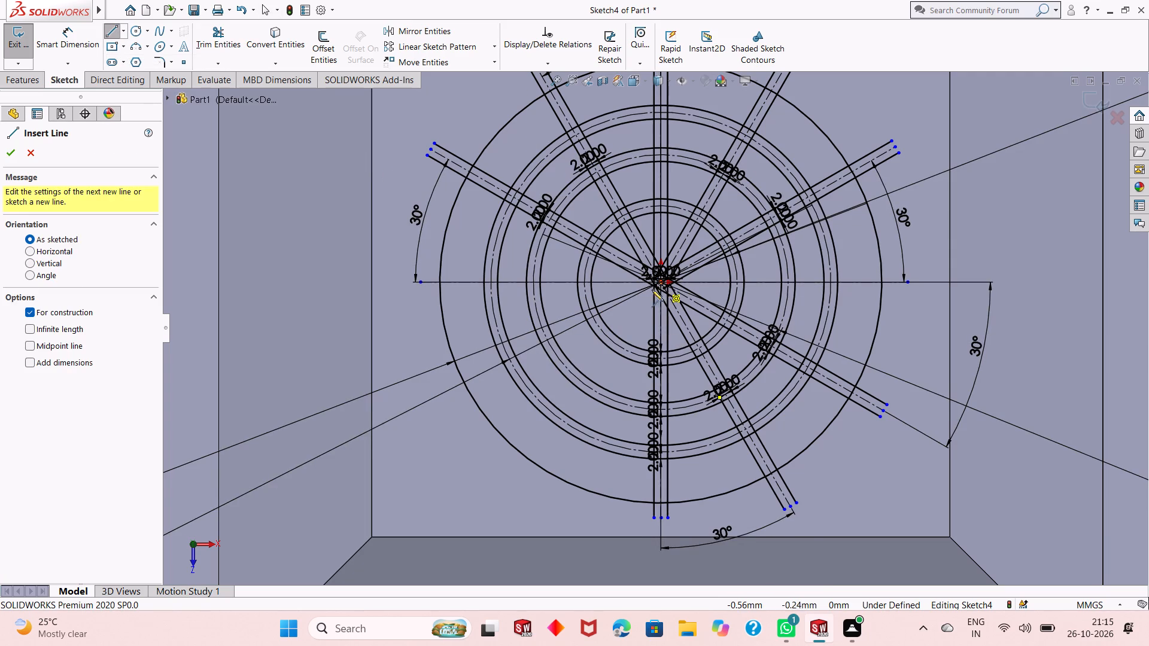
left_click(434, 391)
right_click(434, 391)
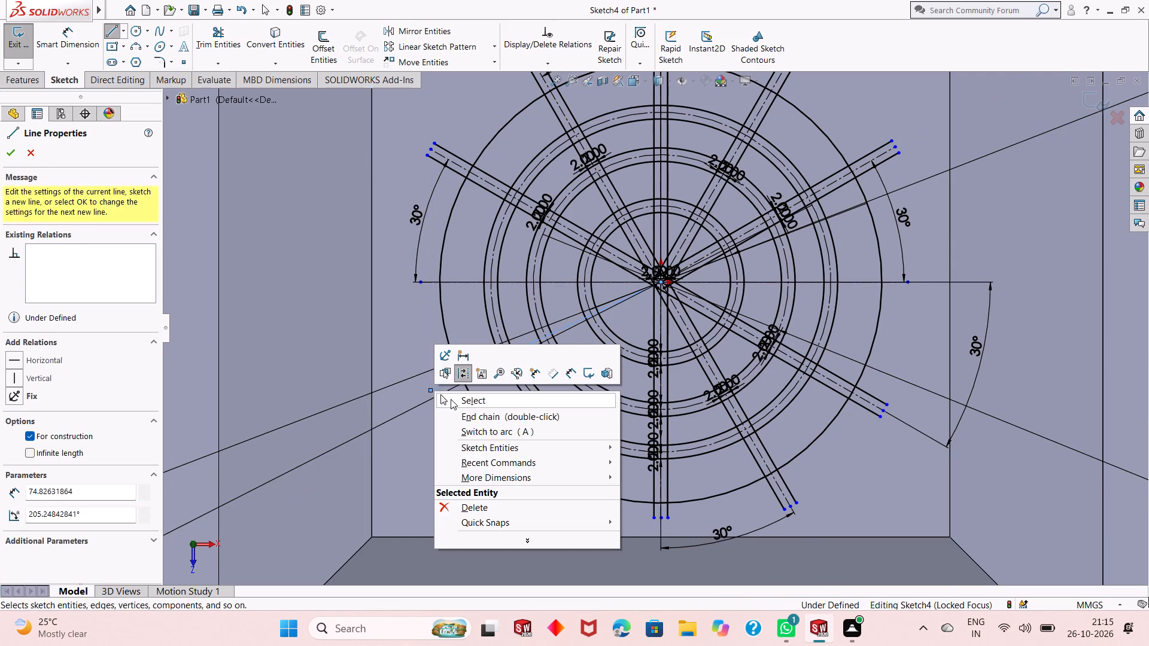
left_click(452, 401)
Dimension the angle between the shallow lower-left centerline and the horizontal centerline as 30 degrees.
left_click(62, 39)
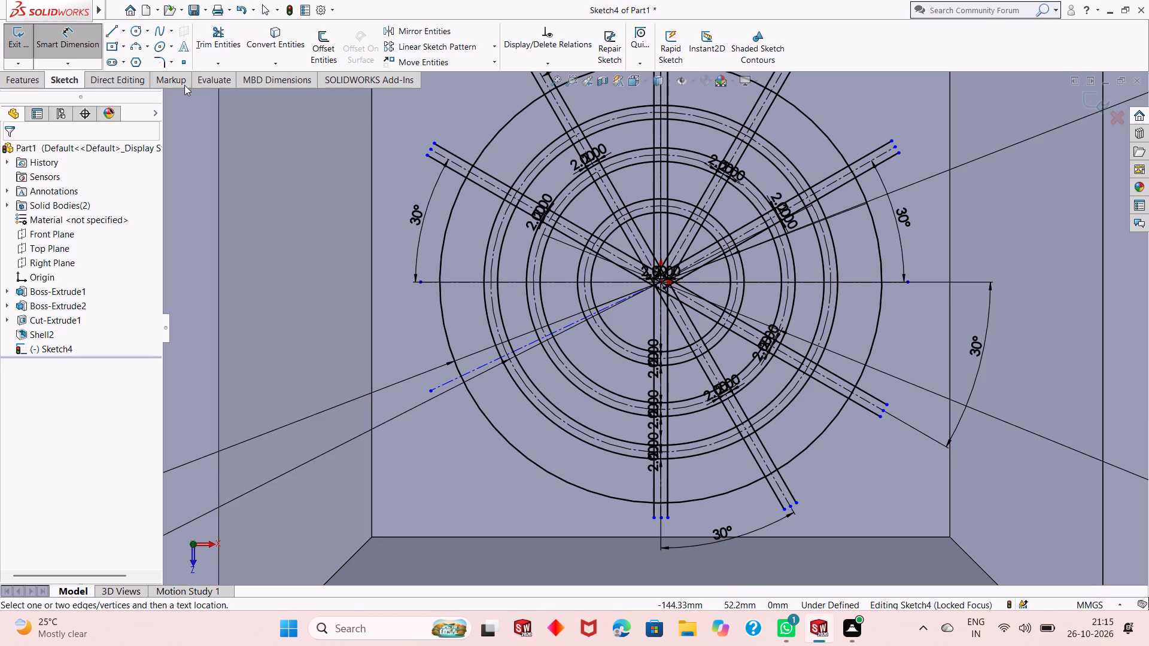
left_click(484, 364)
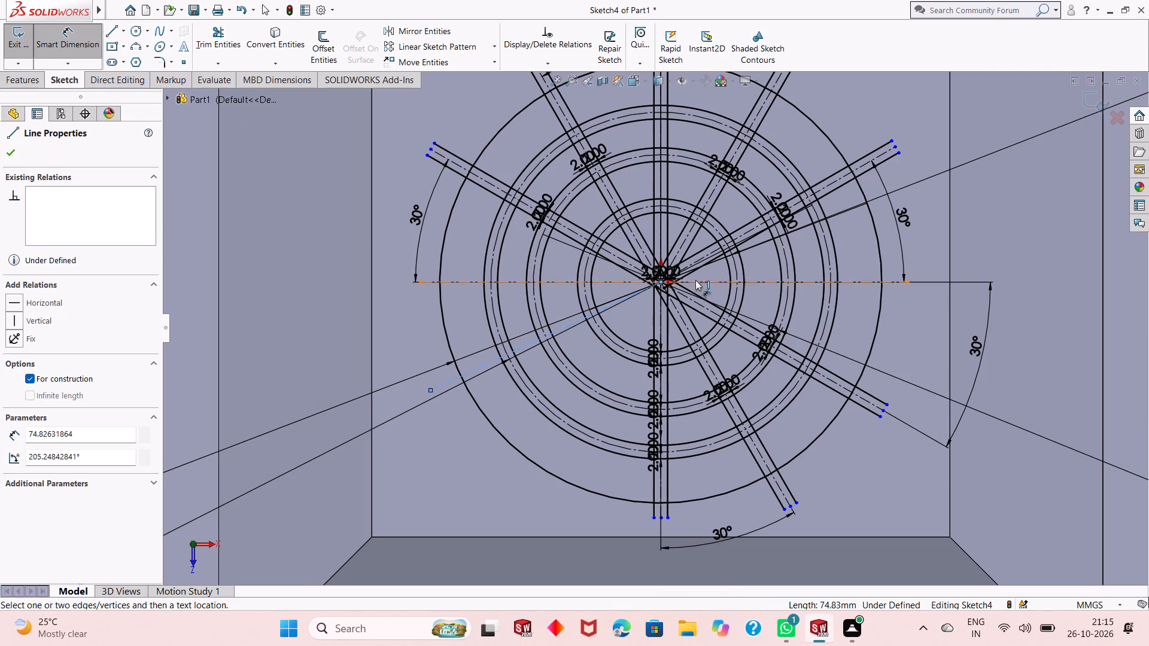
left_click(662, 283)
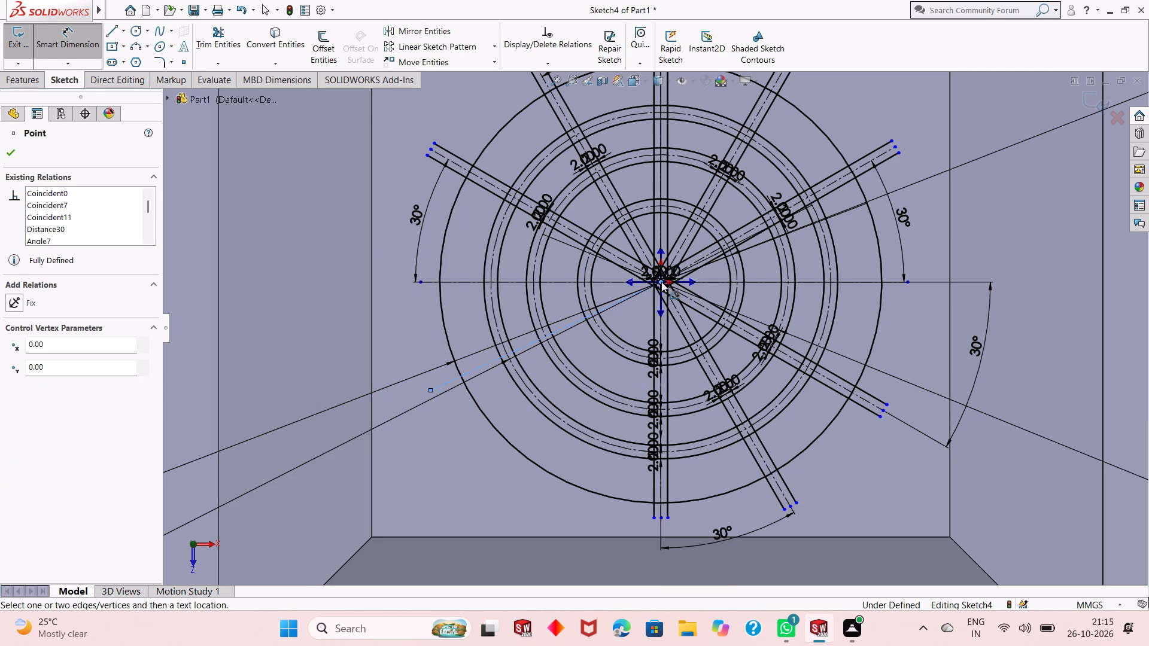
left_click(630, 283)
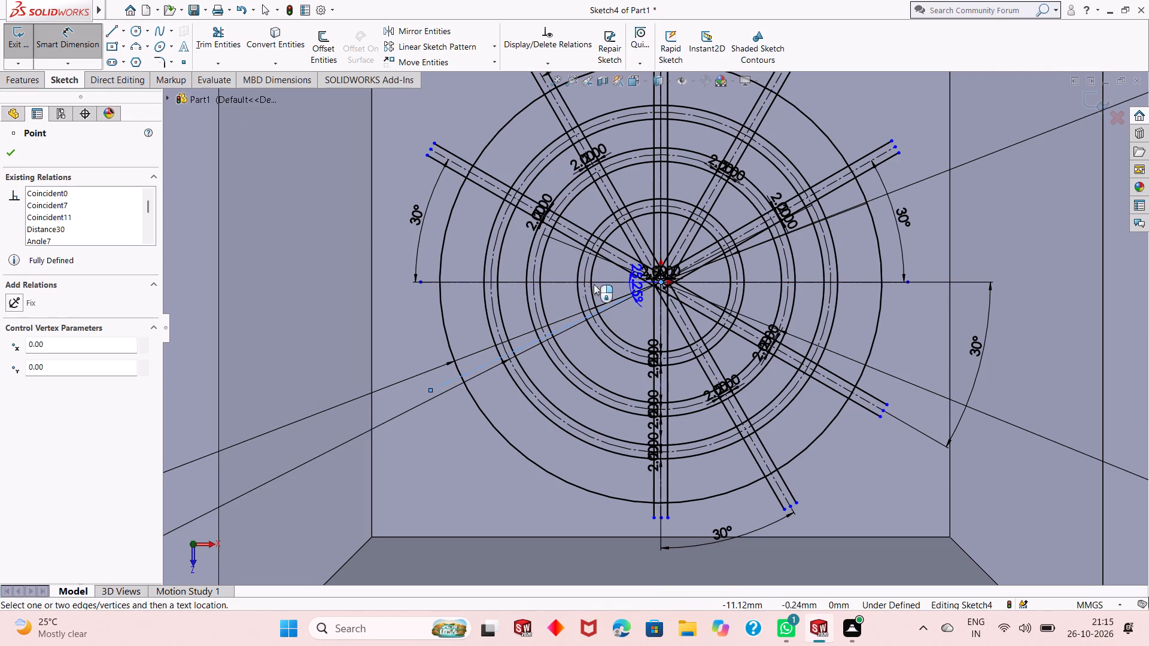
left_click(414, 342)
type("30")
key("Return")
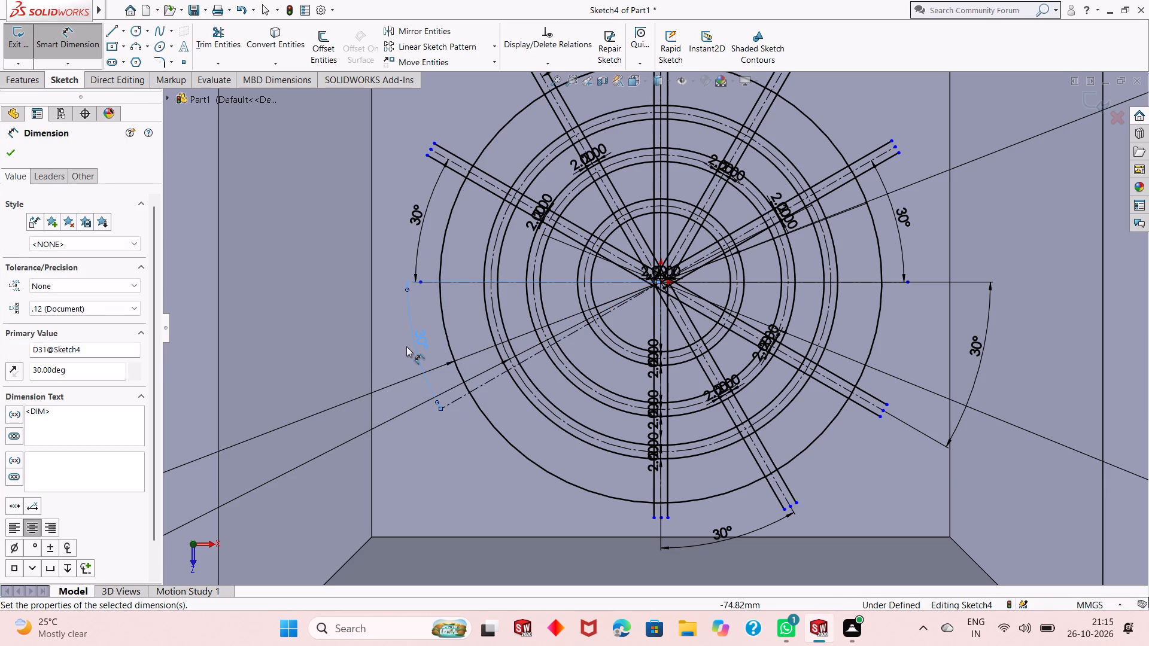
scroll(435, 349, "up", 1)
right_click(493, 297)
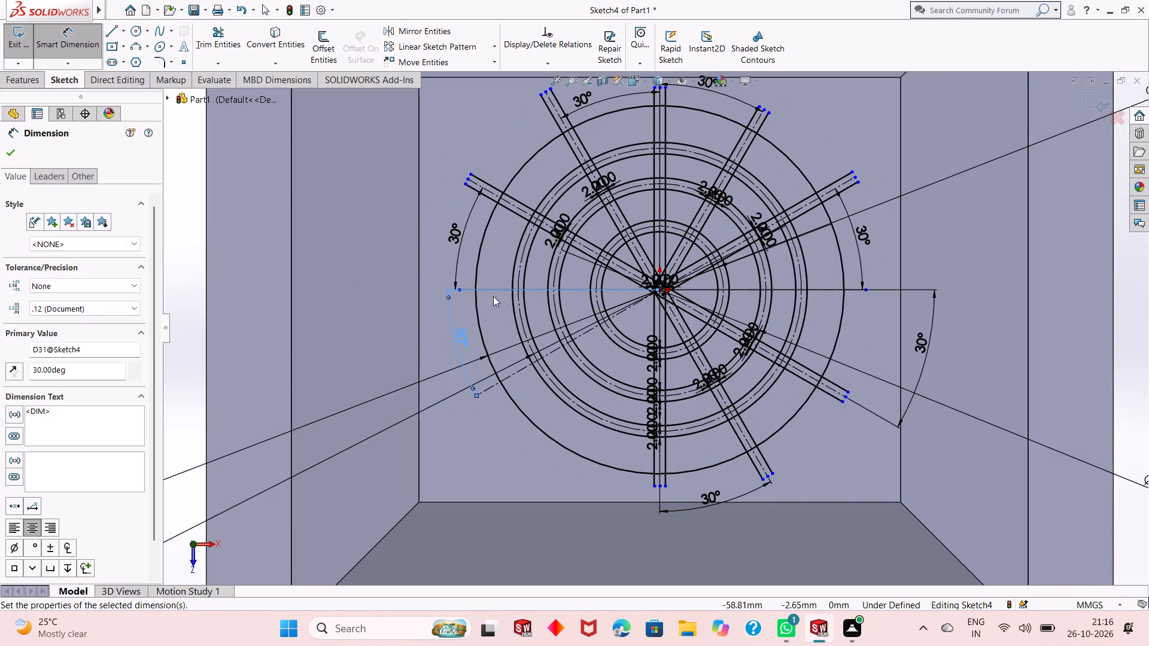
left_click(507, 333)
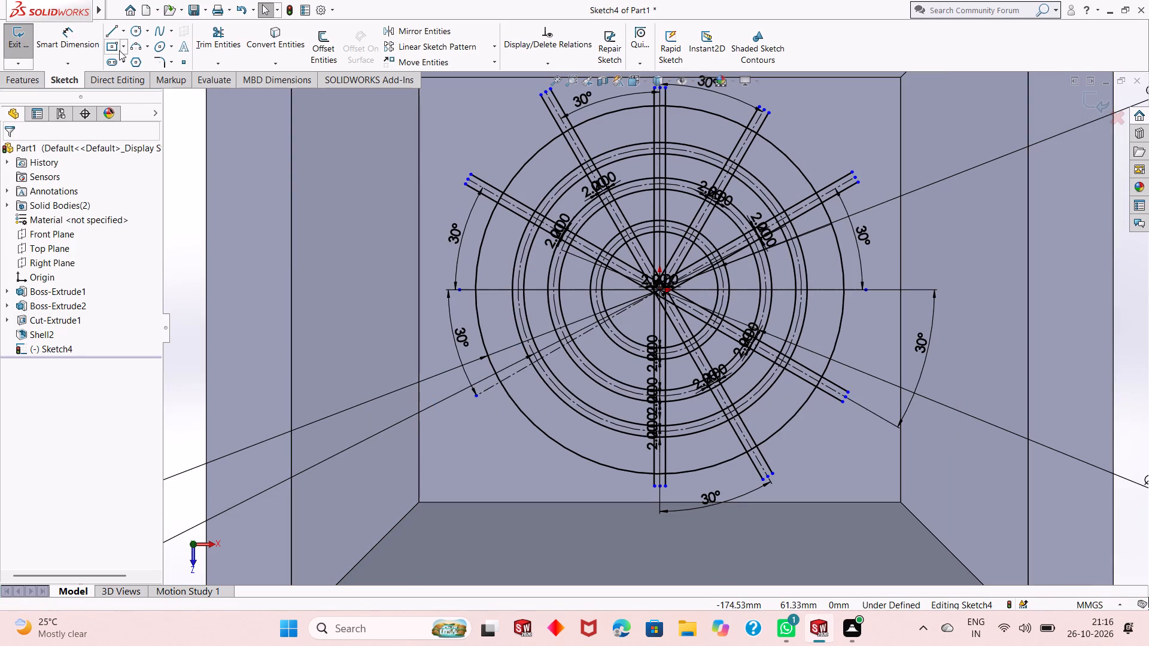
Draw a steeper centerline about 74 mm long from the origin past the outer circle at lower left, about 64 degrees below horizontal.
left_click(120, 32)
left_click(121, 56)
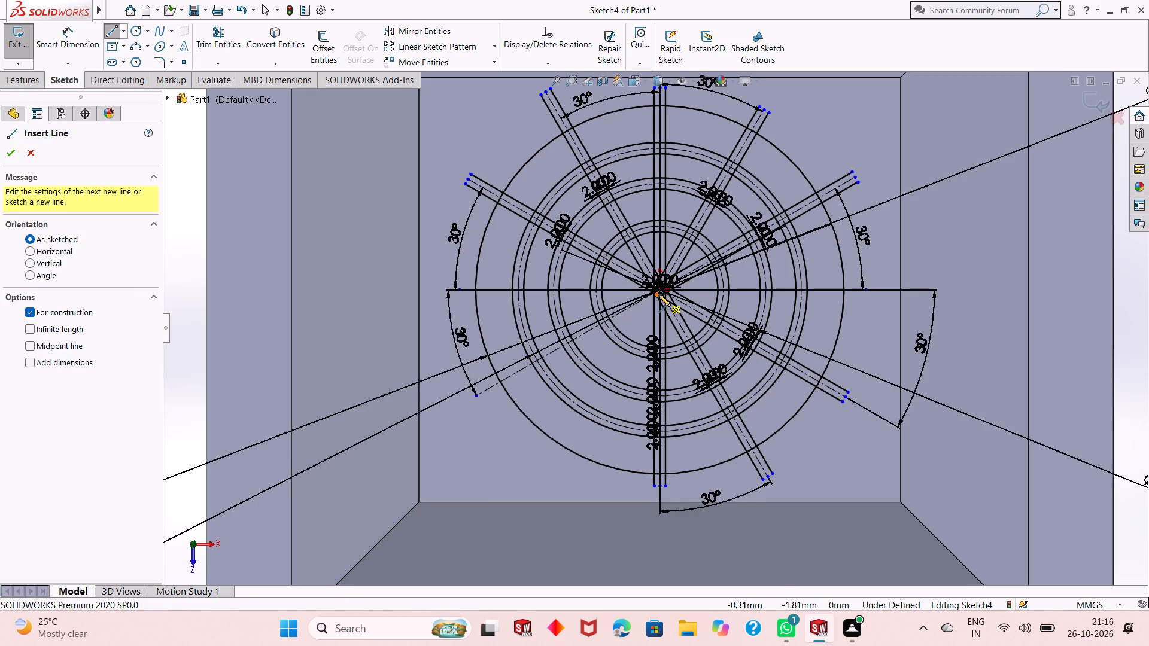
scroll(662, 292, "down", 13)
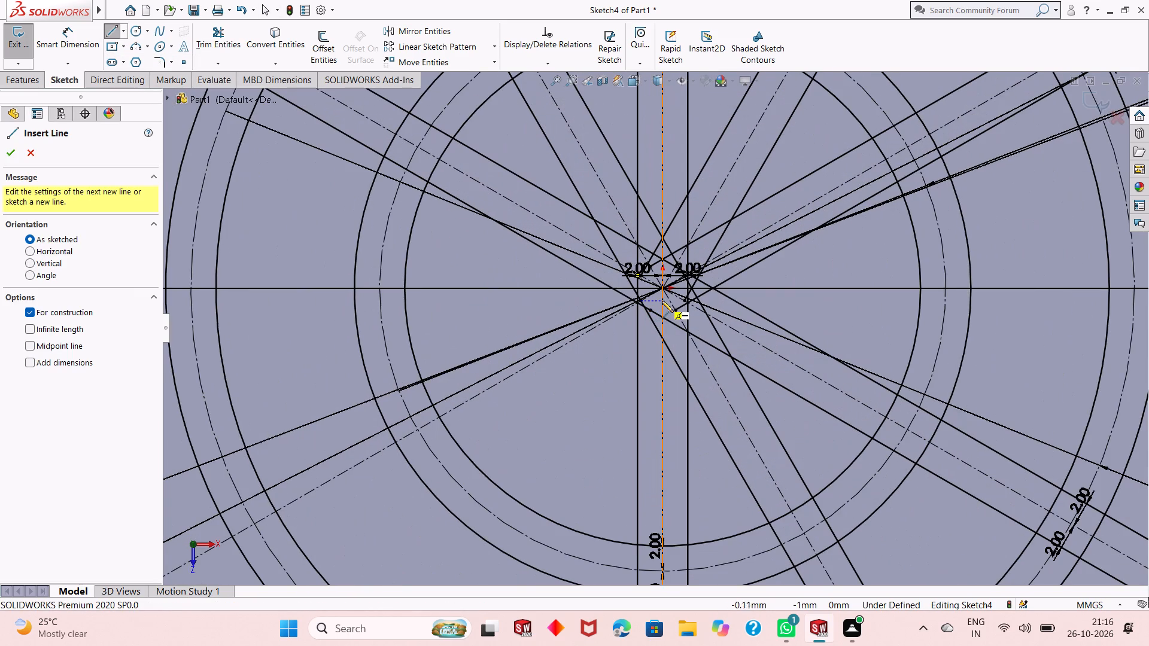
left_click(662, 288)
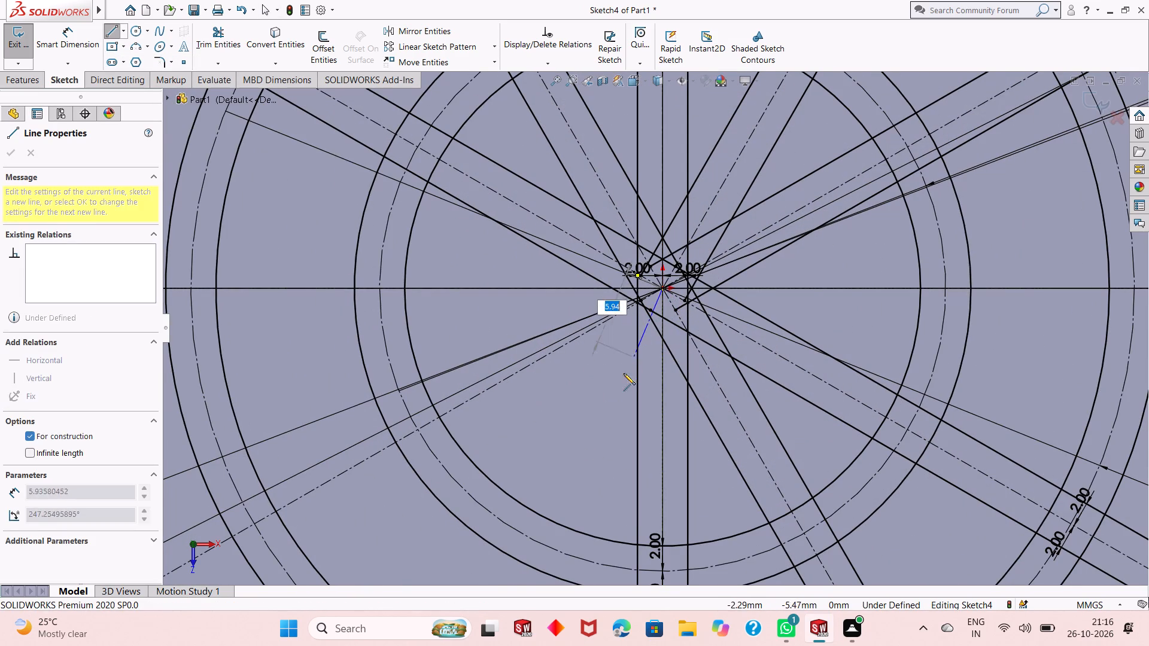
scroll(619, 386, "up", 8)
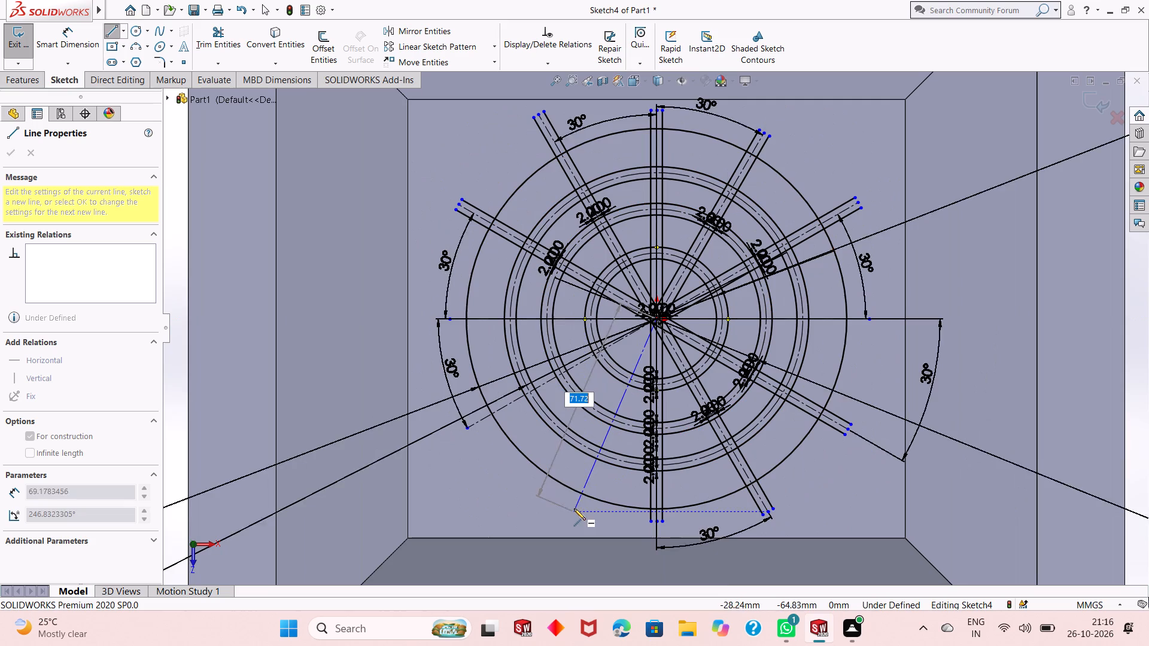
left_click(561, 510)
right_click(529, 486)
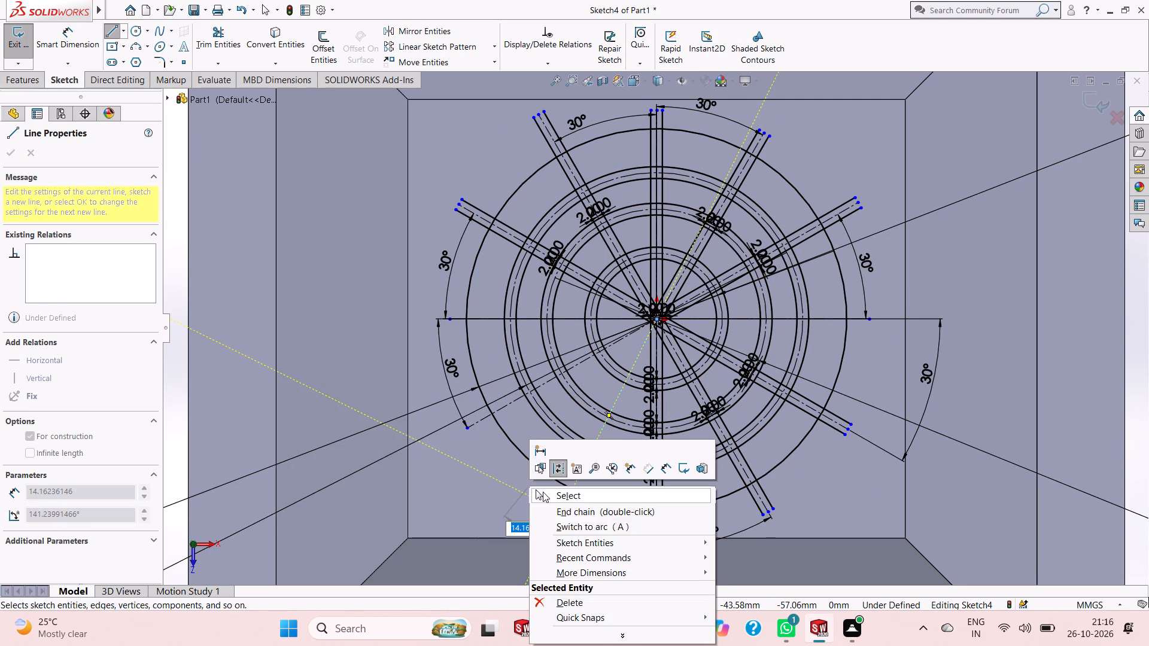
left_click(543, 493)
Dimension the angle between the steep lower-left centerline and the vertical spoke below the origin as 30 degrees.
left_click(62, 41)
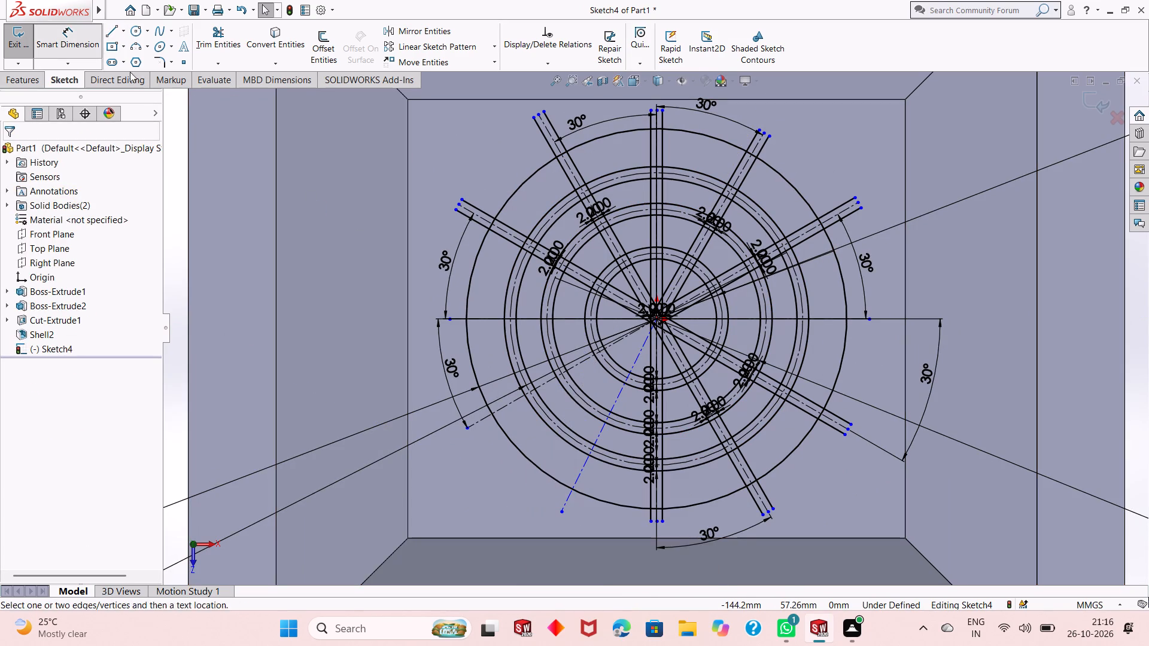
left_click(584, 469)
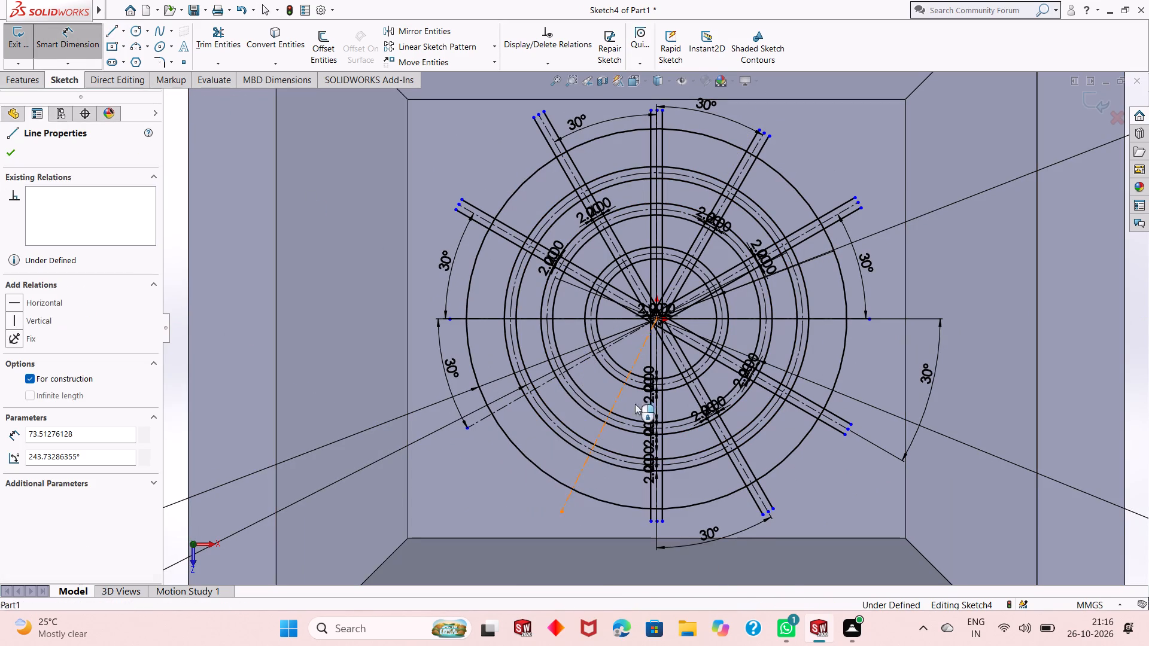
left_click(658, 319)
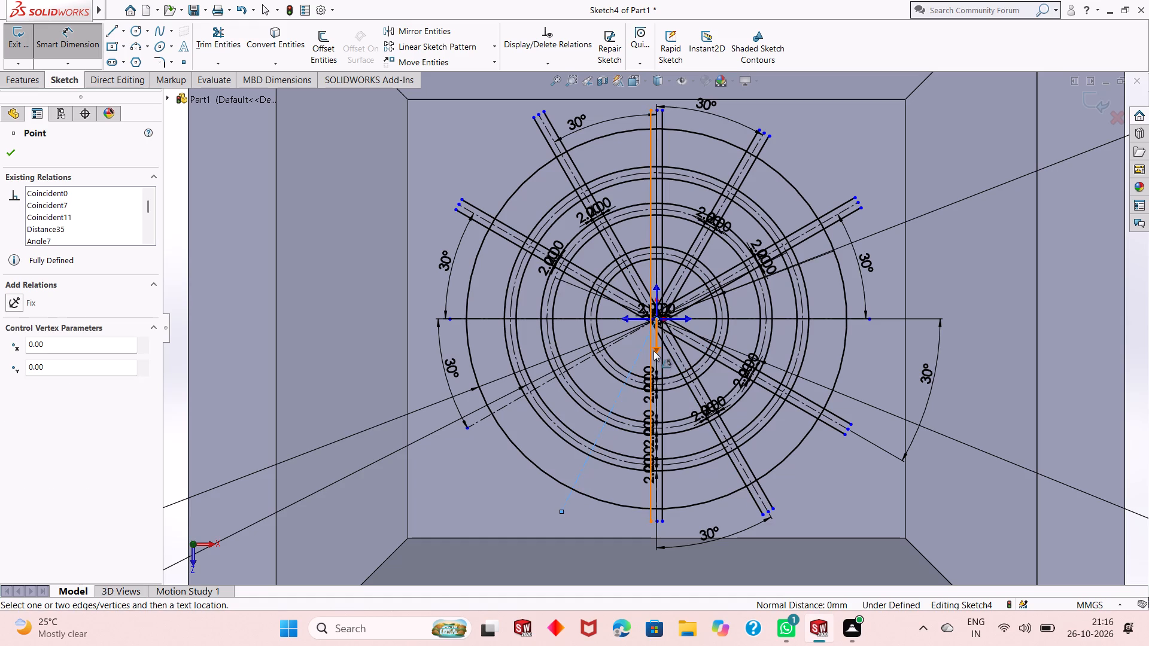
left_click(653, 351)
left_click(615, 520)
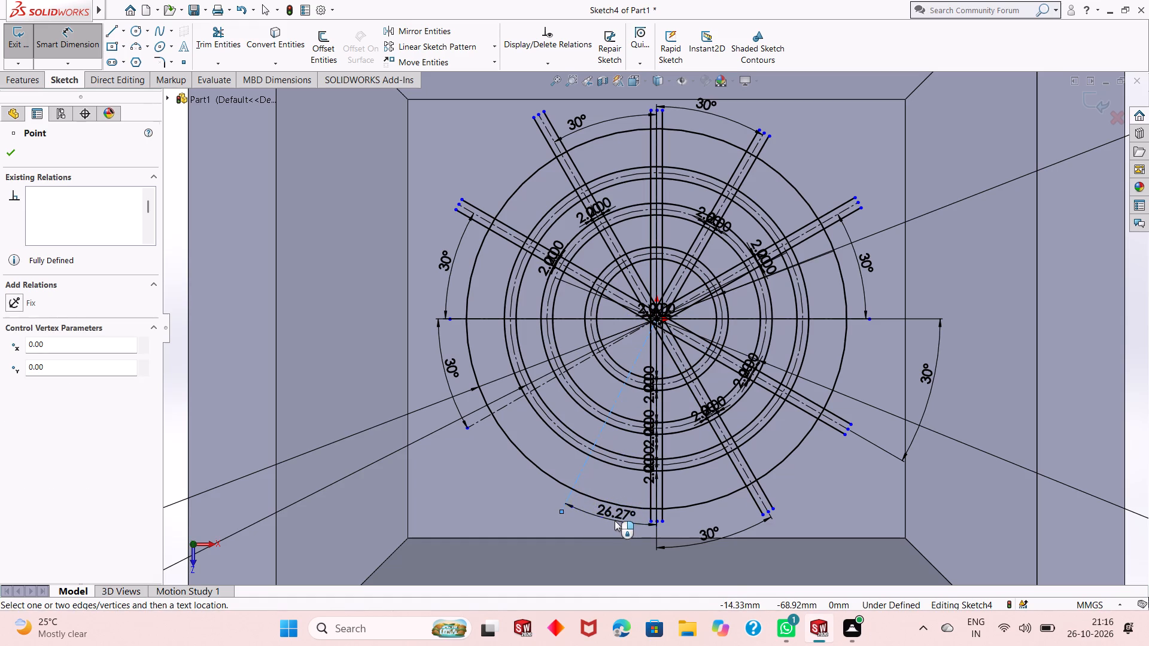
type("30")
key("Return")
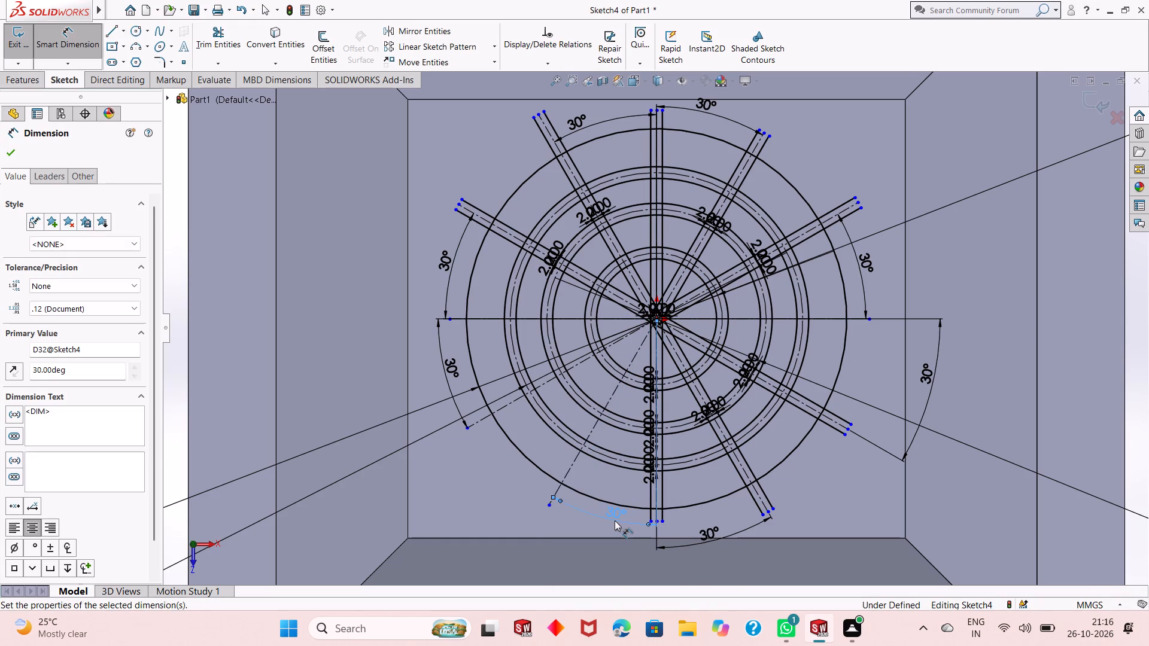
scroll(615, 520, "up", 2)
right_click(1015, 255)
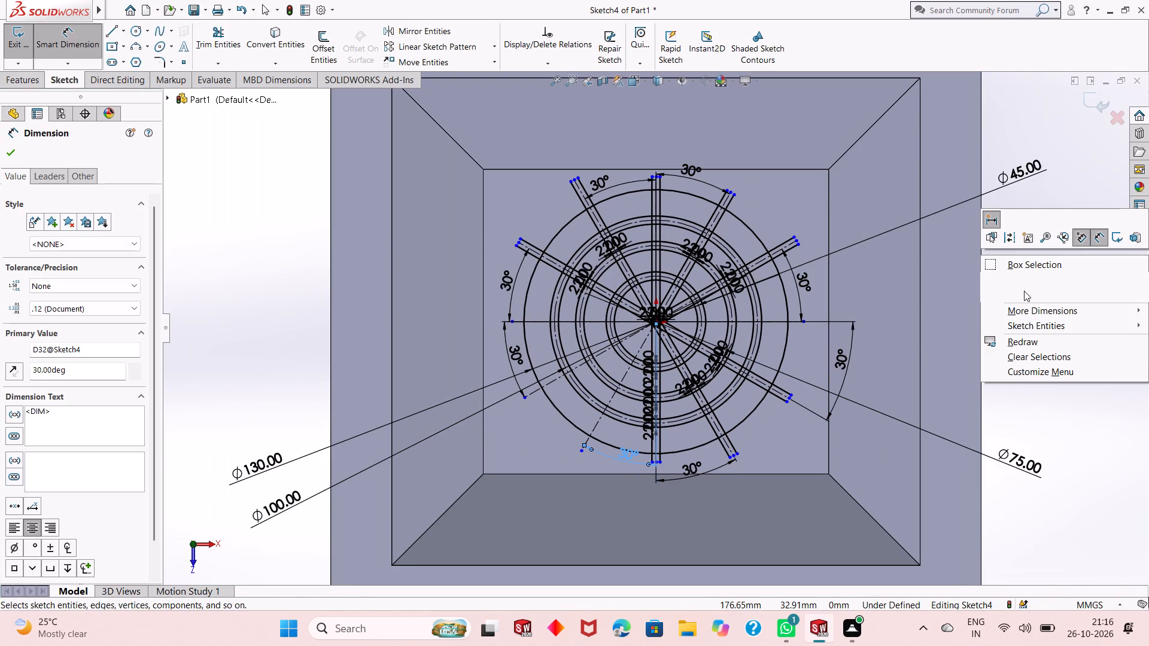
left_click(1024, 292)
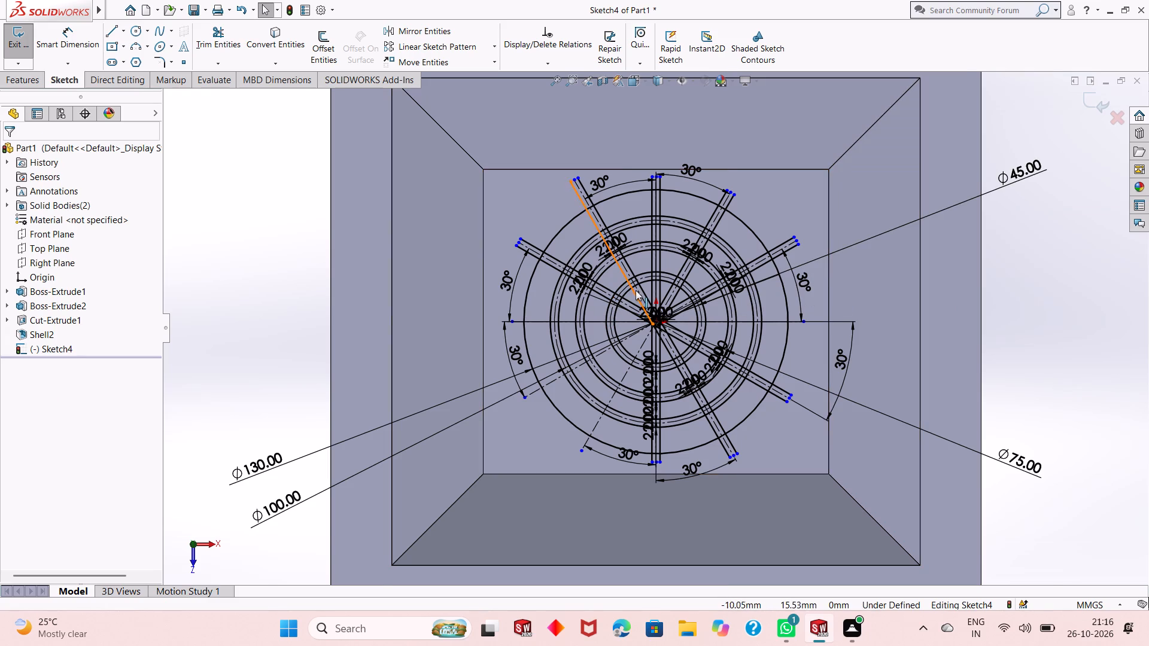
Offset the shallow lower-left centerline by 2 mm in both directions, with dimensions added.
scroll(636, 290, "down", 3)
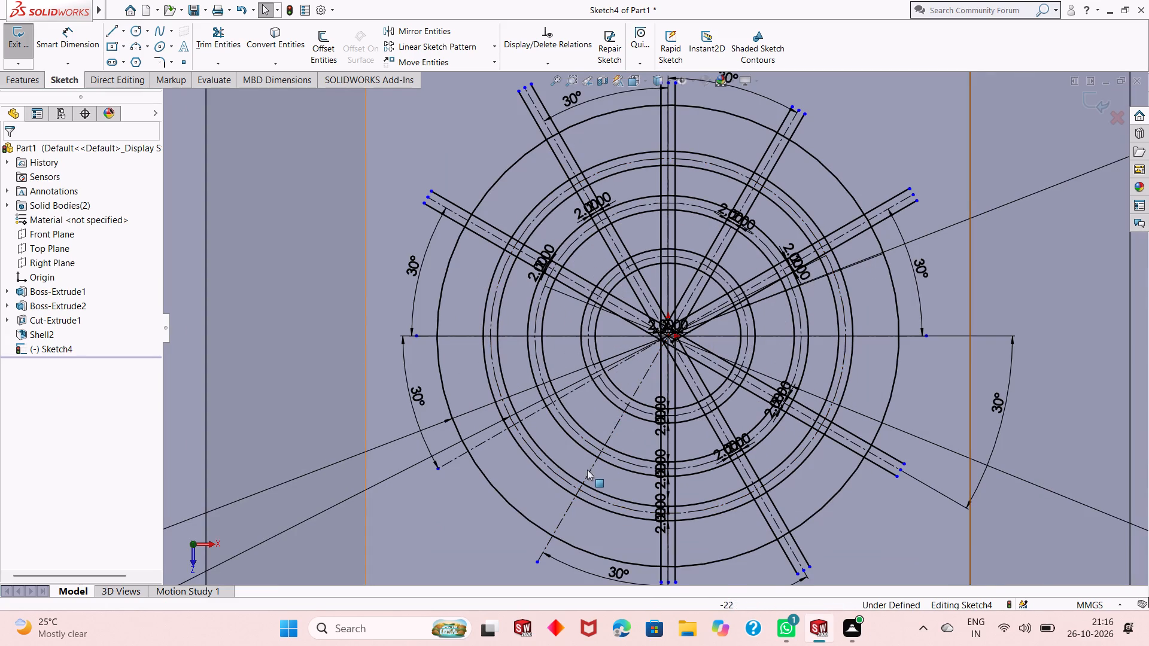
scroll(588, 471, "up", 1)
left_click(516, 422)
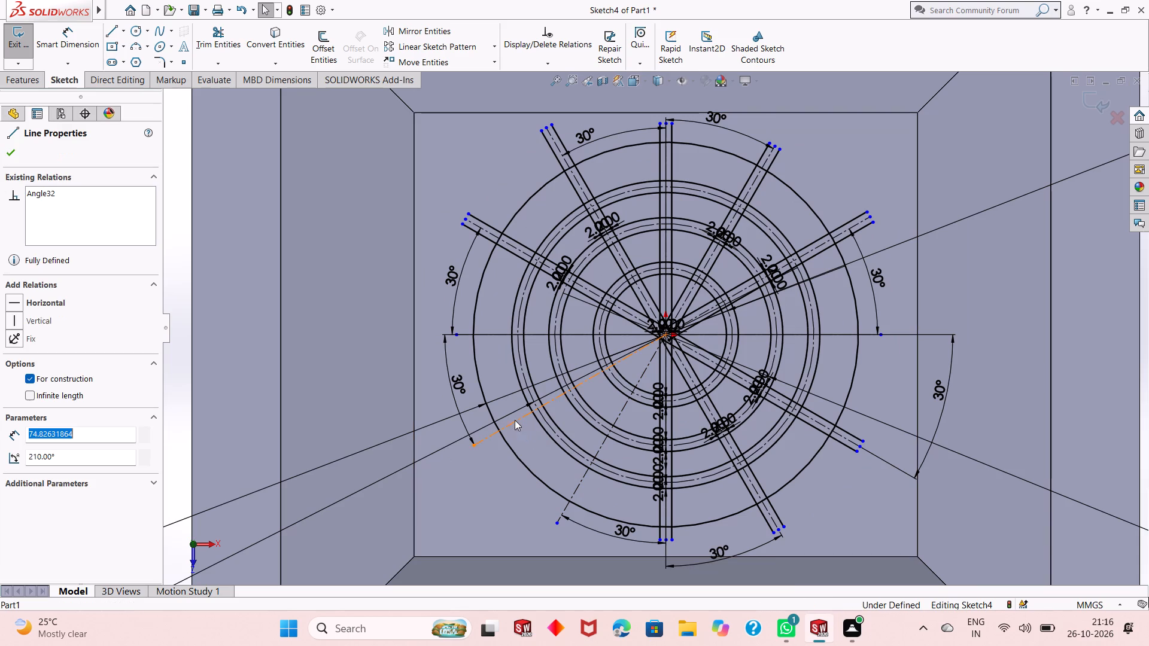
left_click(323, 47)
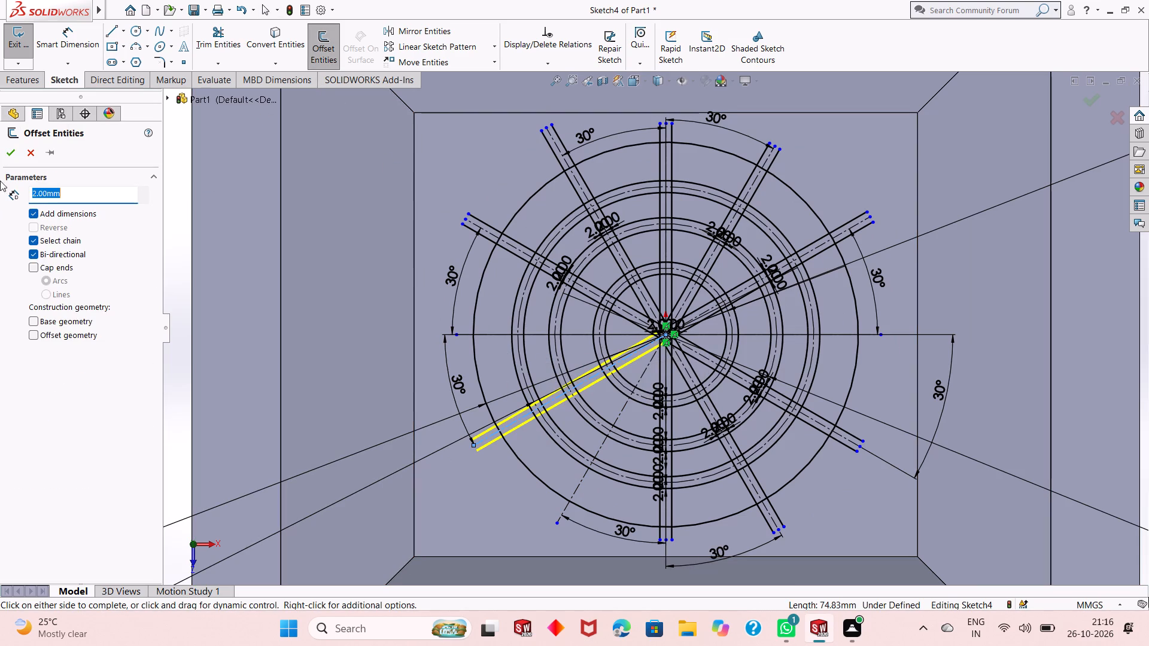
left_click(10, 160)
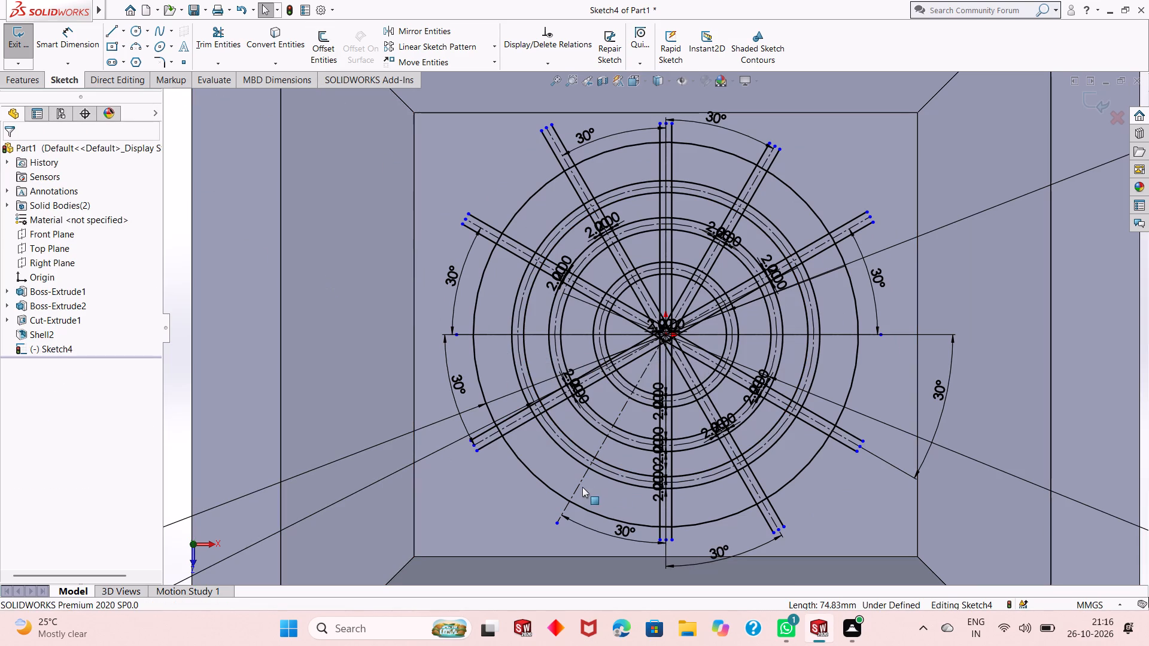
Offset the steep lower-left centerline by 2 mm in both directions, with dimensions added.
left_click(577, 490)
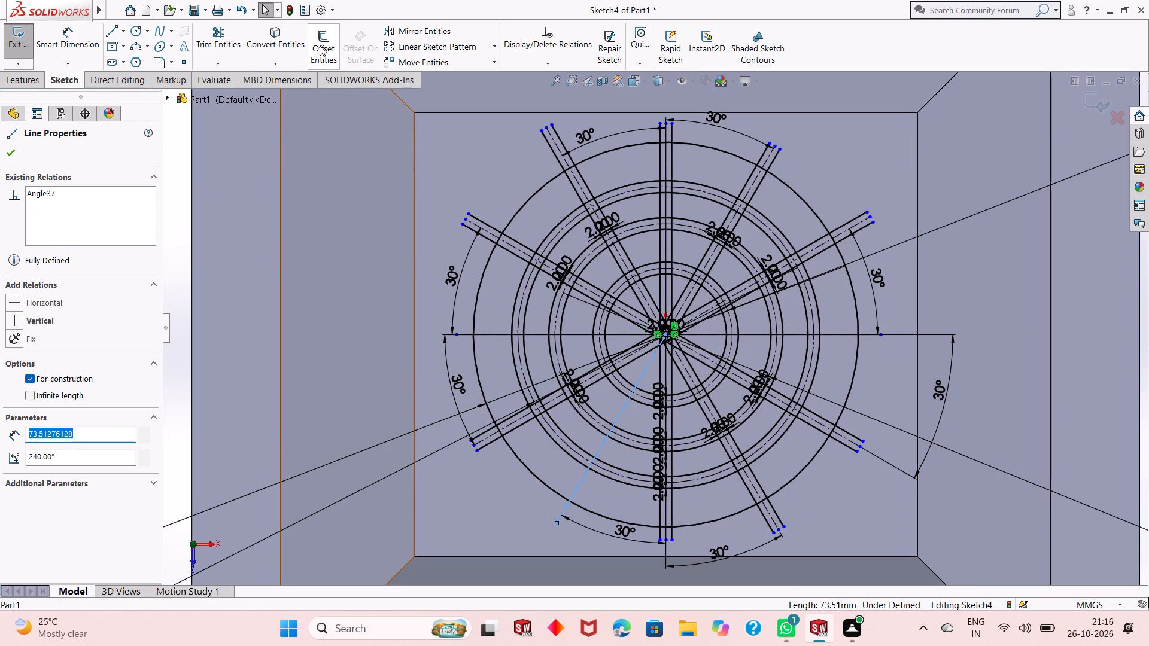
left_click(320, 45)
left_click(12, 151)
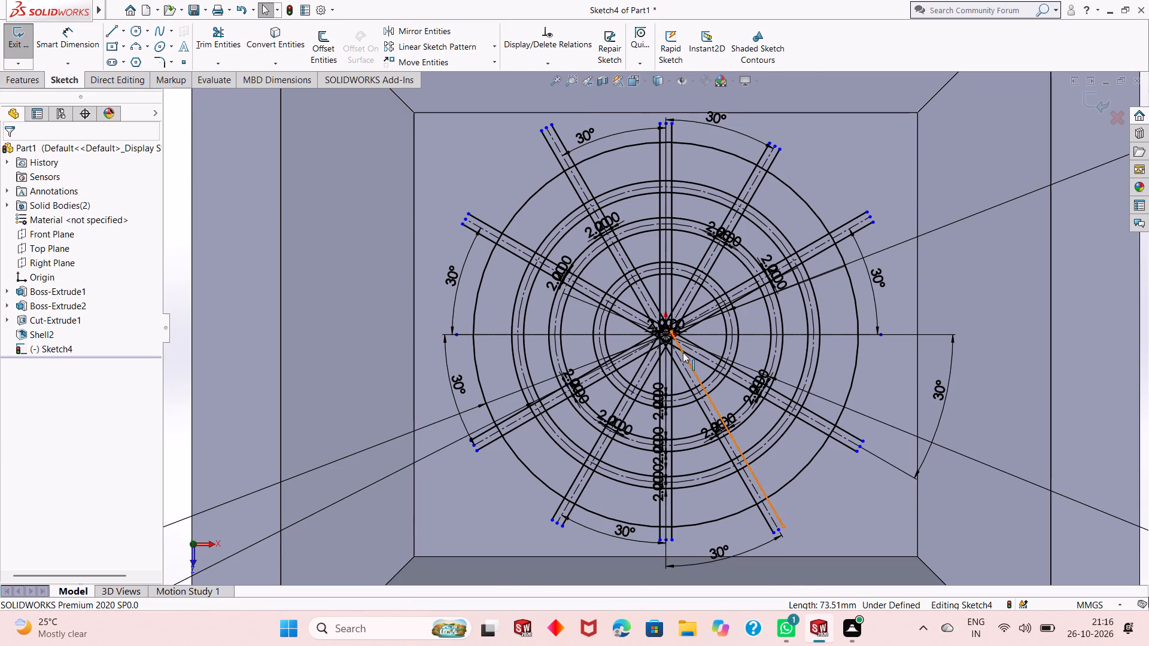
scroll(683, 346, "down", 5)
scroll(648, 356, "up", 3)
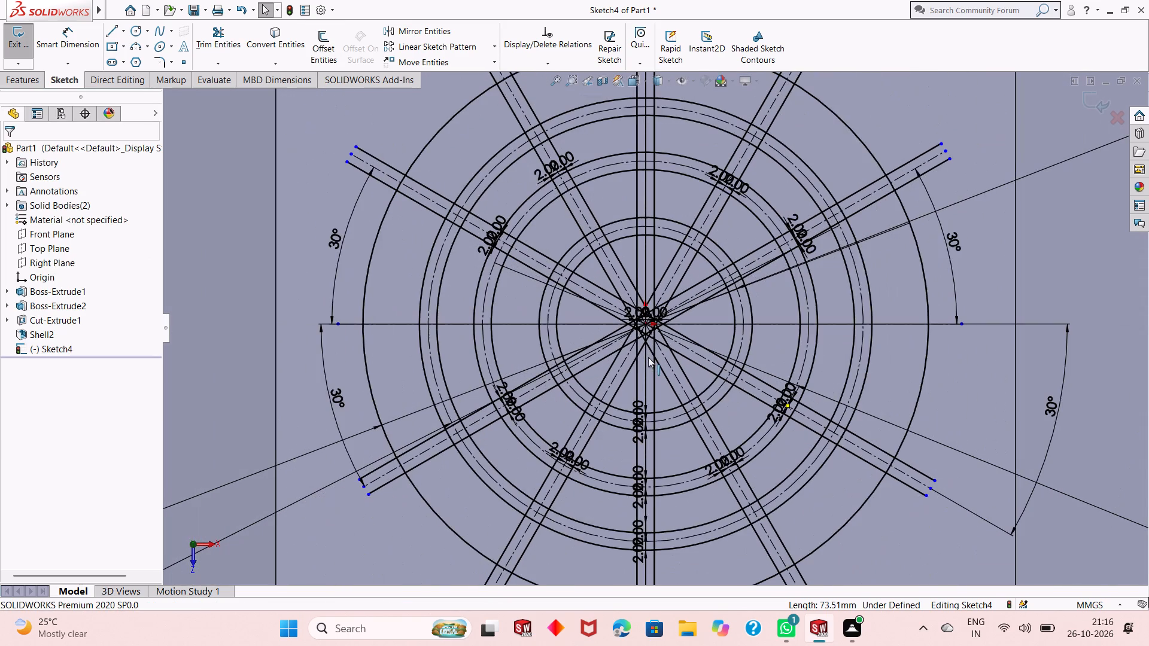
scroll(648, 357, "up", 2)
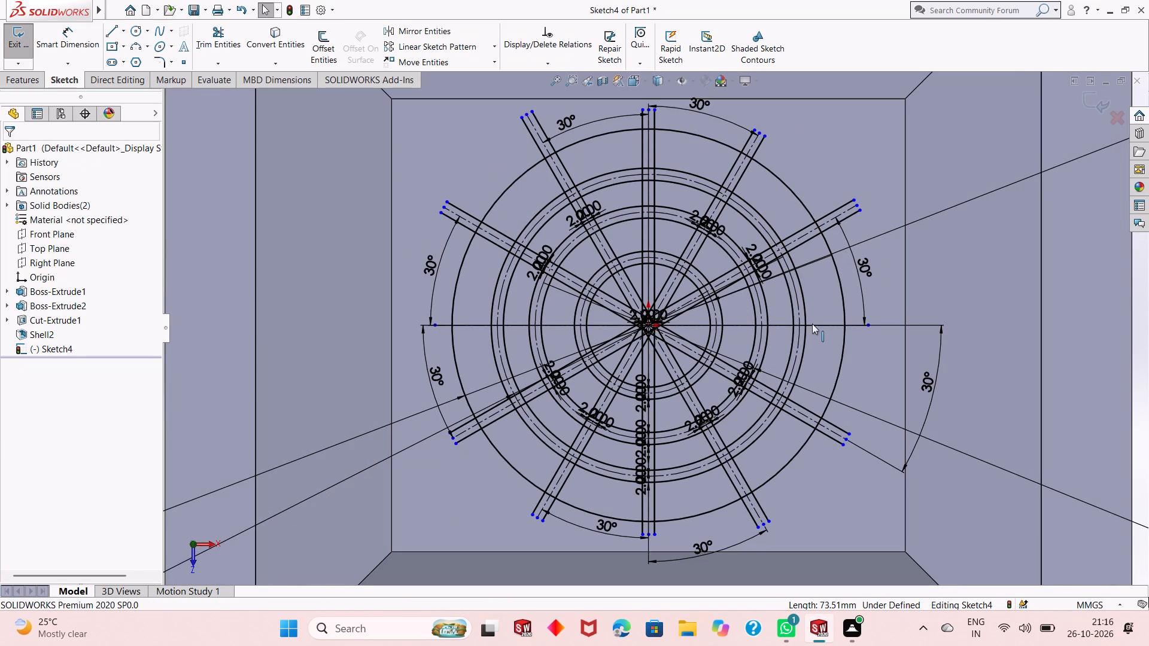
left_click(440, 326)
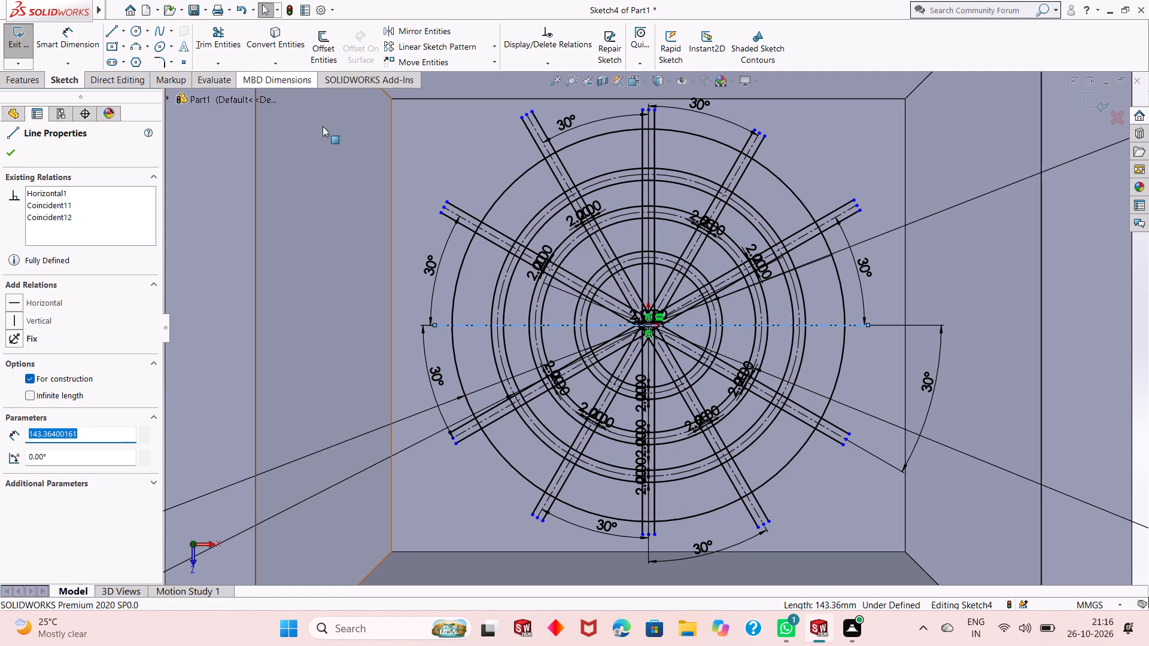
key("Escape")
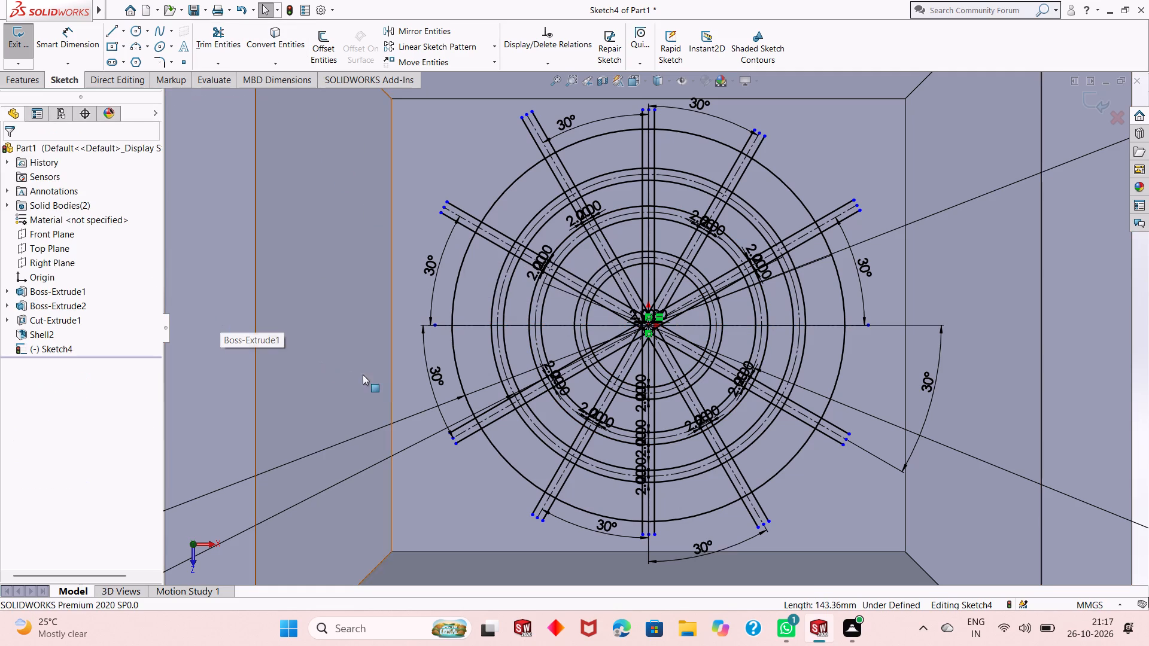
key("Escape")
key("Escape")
Convert the horizontal centerline through the origin from construction geometry to a regular sketch line.
left_click(445, 326)
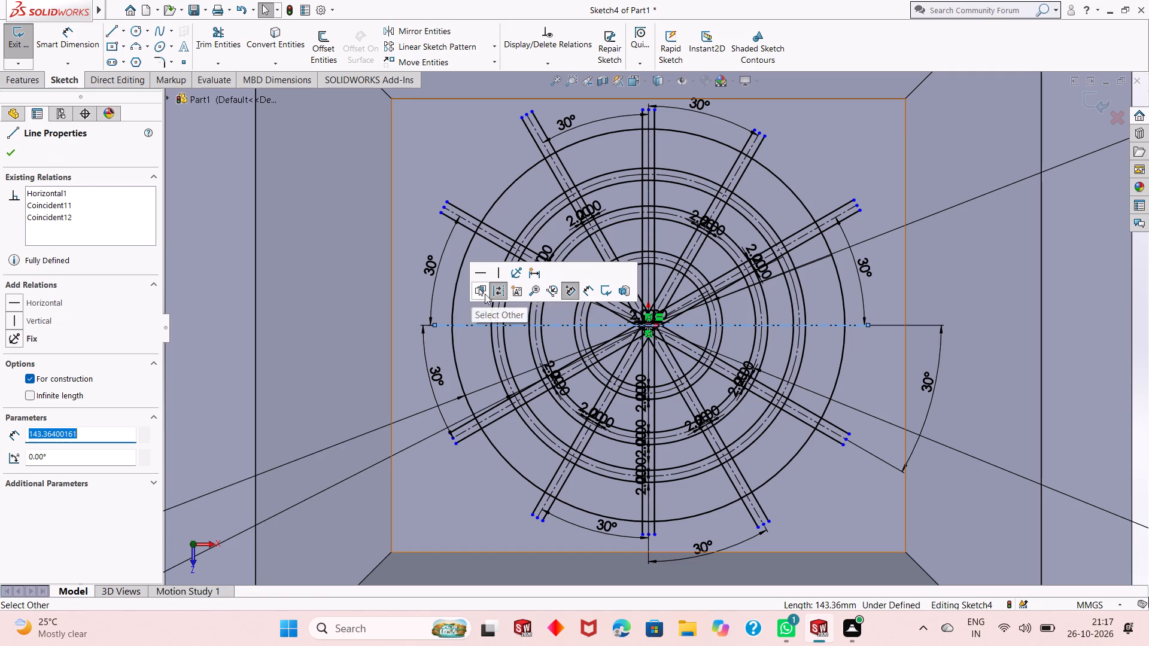
left_click(495, 291)
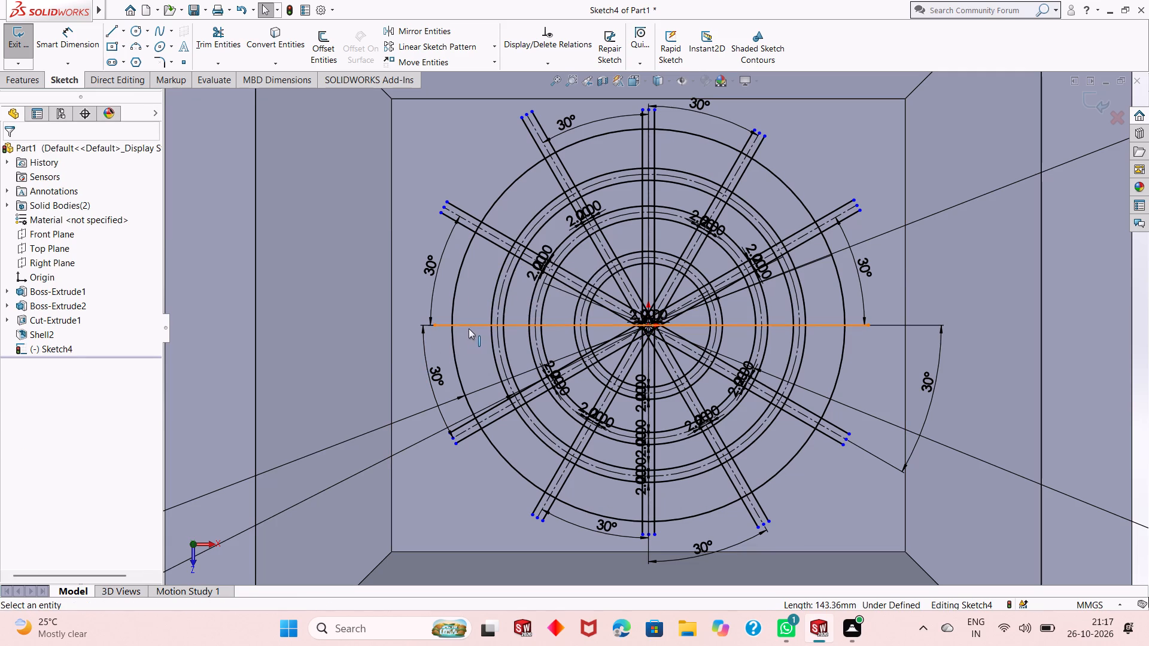
Offset the horizontal line through the origin by 2 mm in both directions, with dimensions added.
left_click(470, 328)
left_click(528, 297)
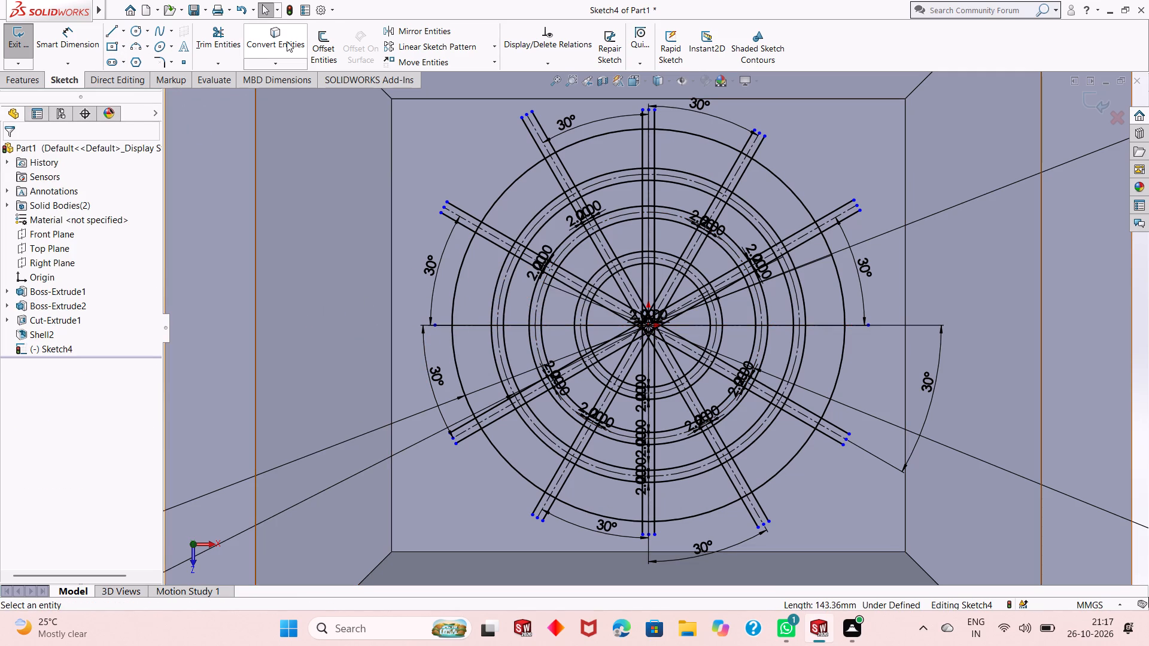
left_click(318, 42)
left_click(465, 324)
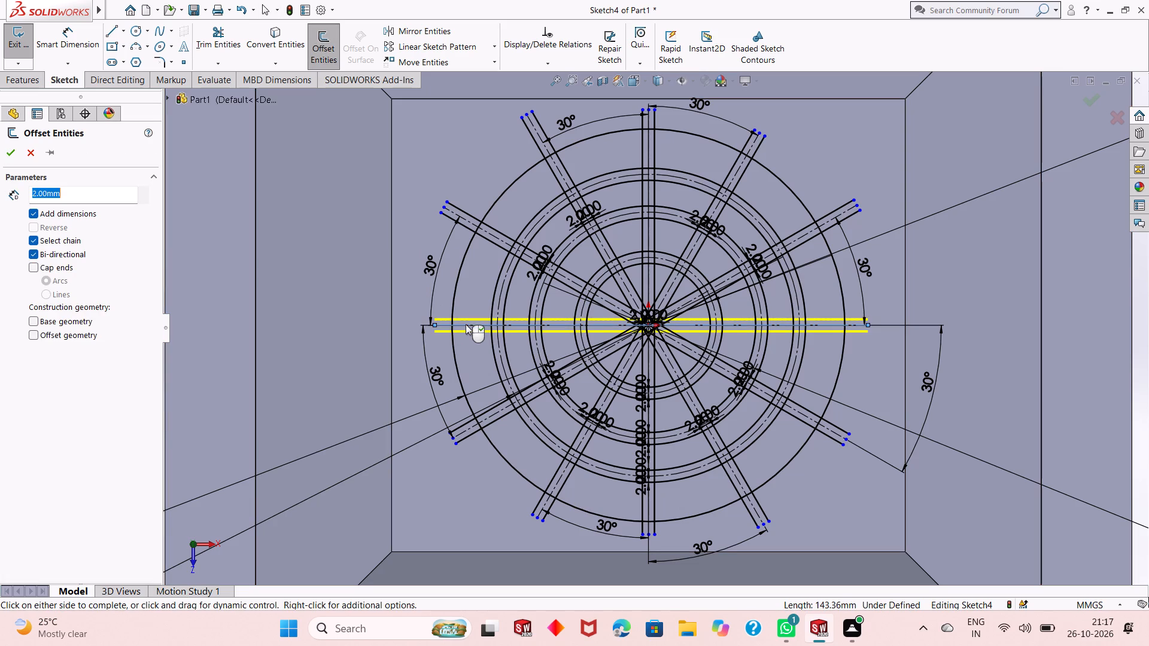
left_click(10, 148)
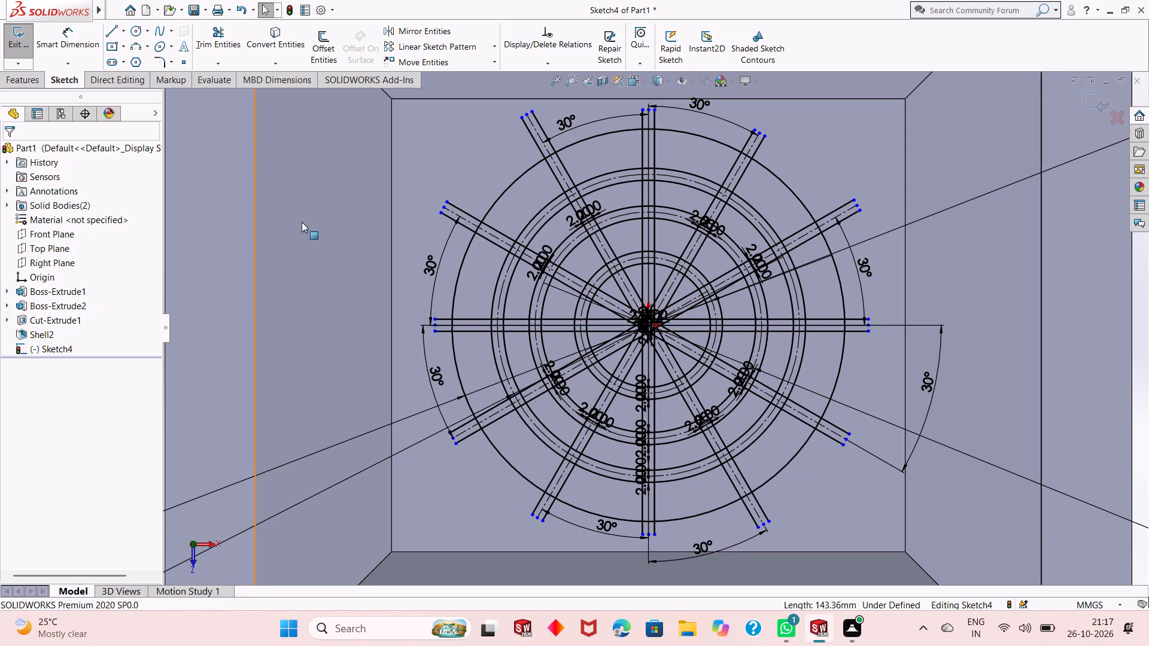
Trim the steep upper-left spoke's offset lines outside the 130 mm circle, and remove the circle's arc between them.
scroll(559, 346, "up", 2)
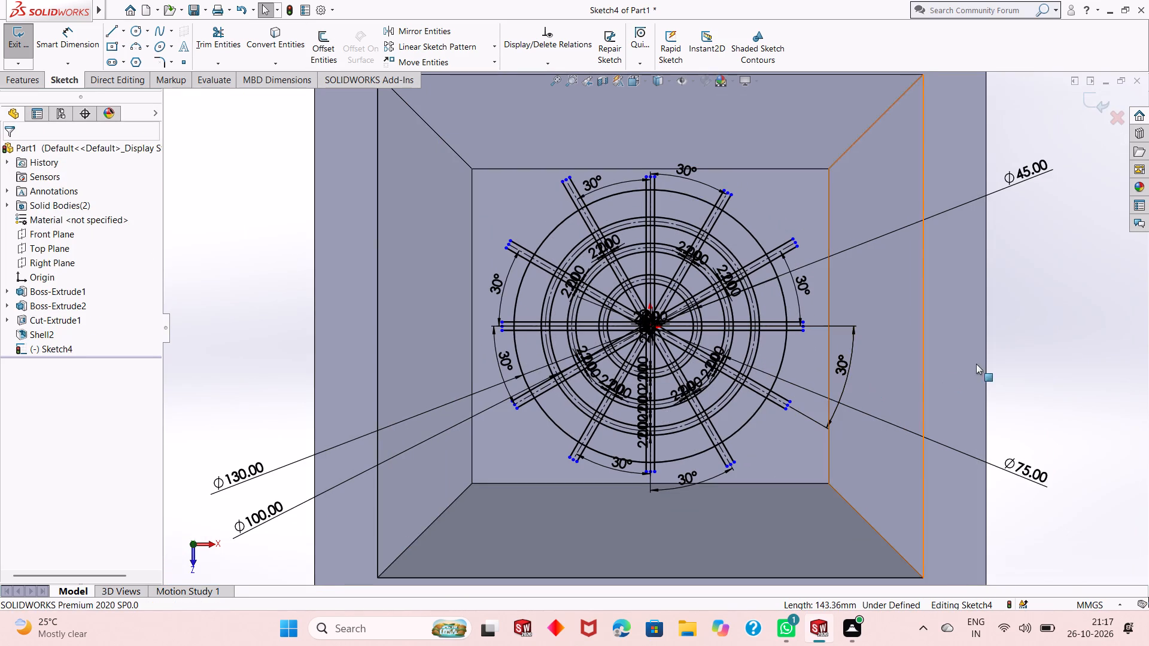
scroll(667, 318, "down", 1)
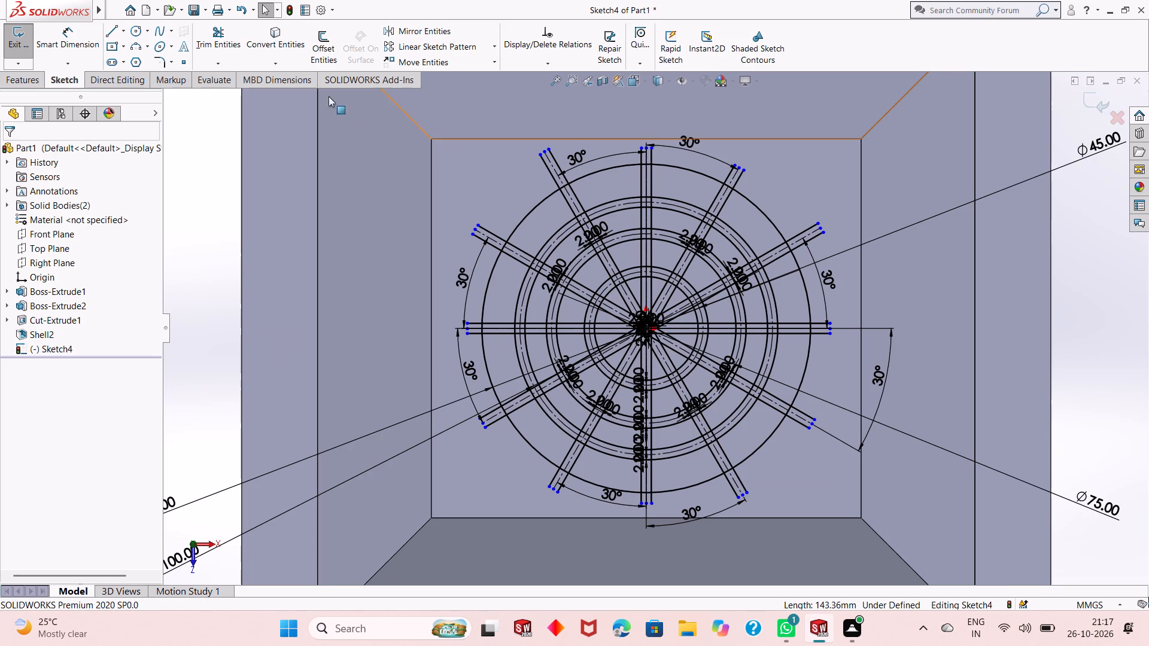
left_click(232, 38)
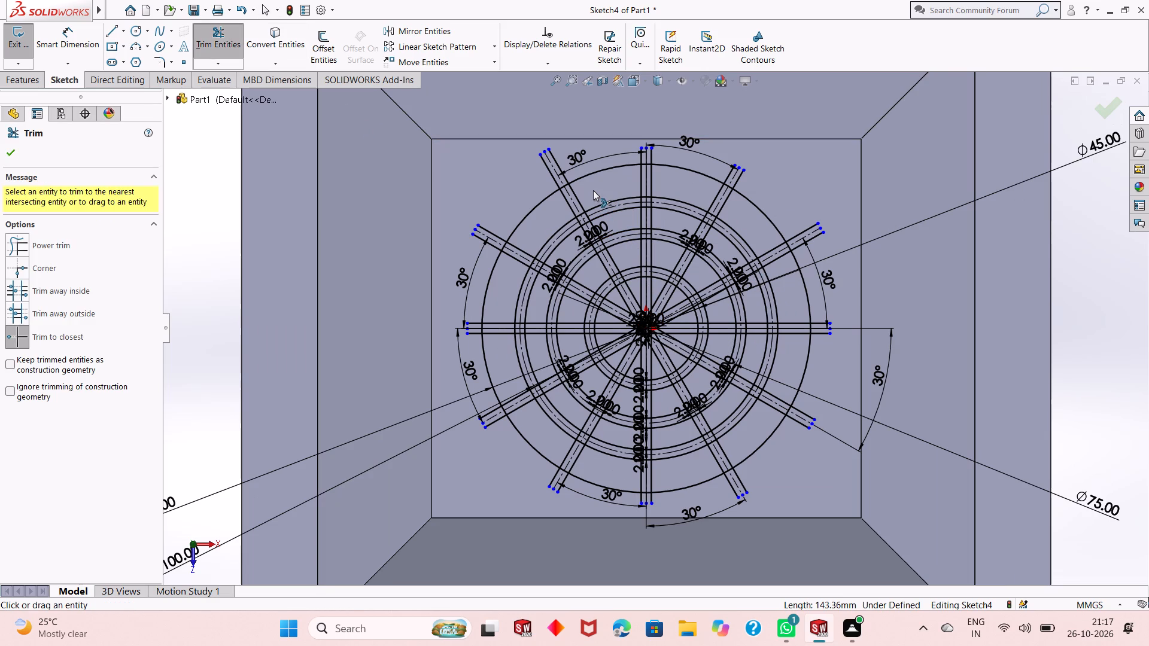
left_click(554, 158)
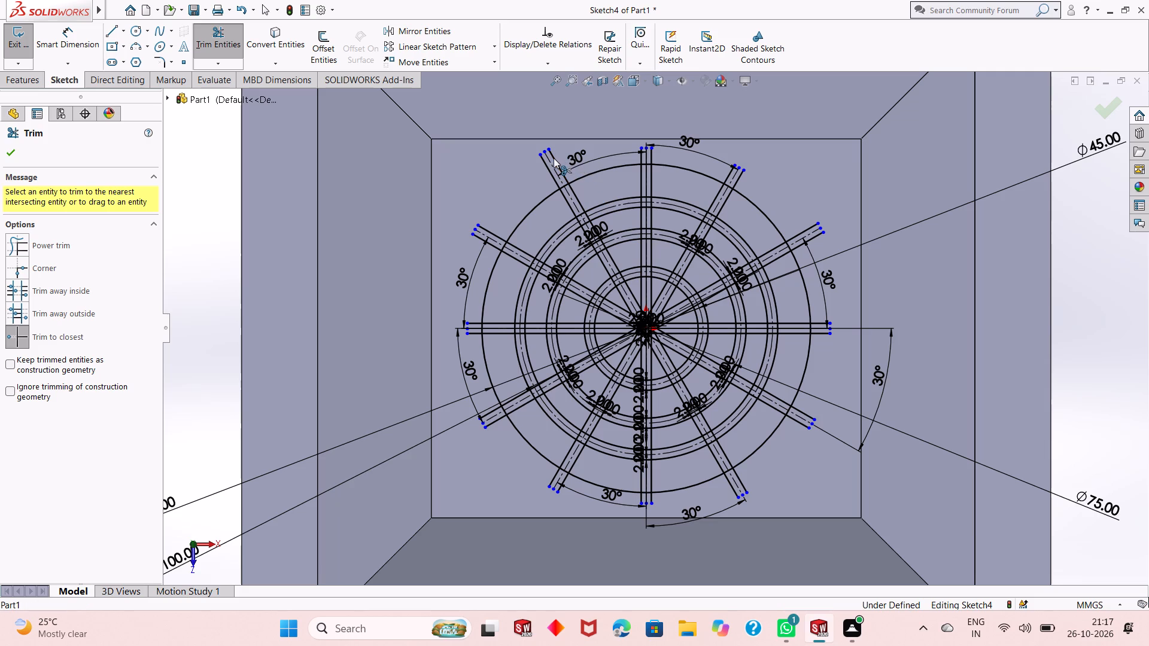
left_click(547, 174)
left_click(551, 170)
scroll(570, 214, "down", 7)
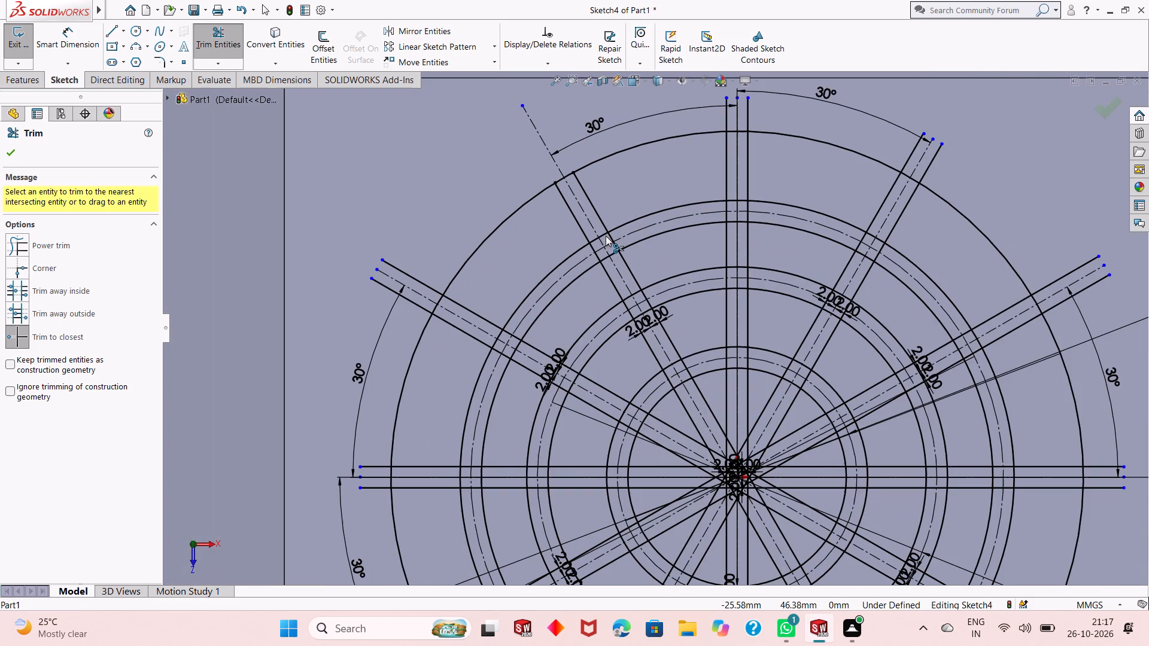
scroll(586, 208, "down", 3)
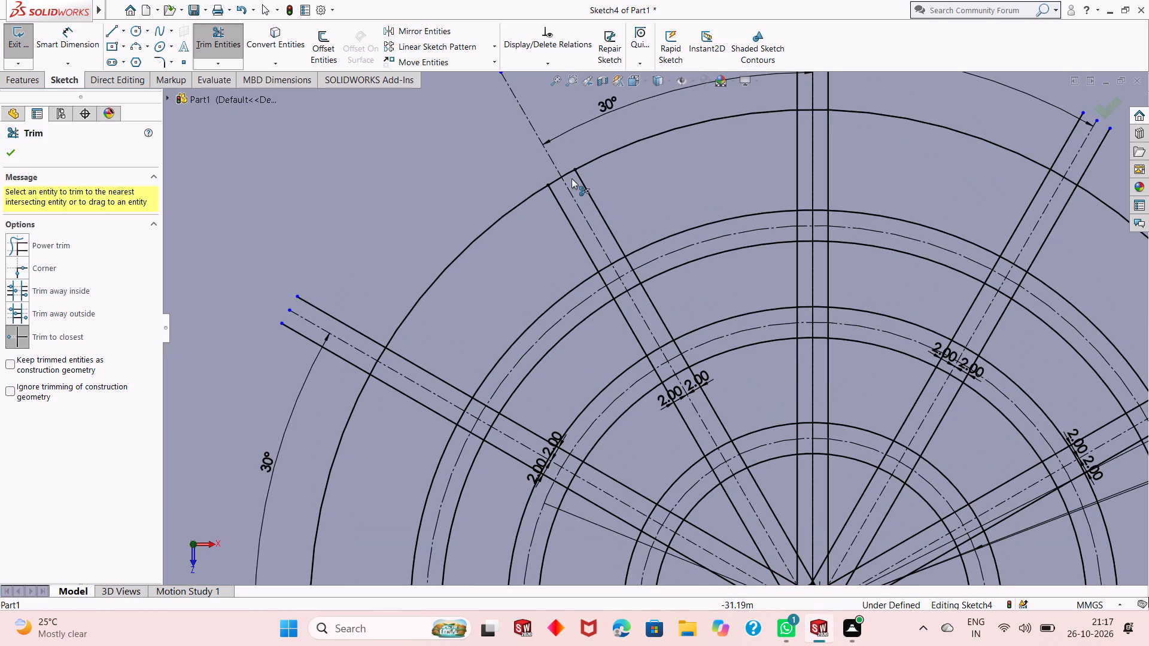
left_click(570, 172)
left_click(554, 184)
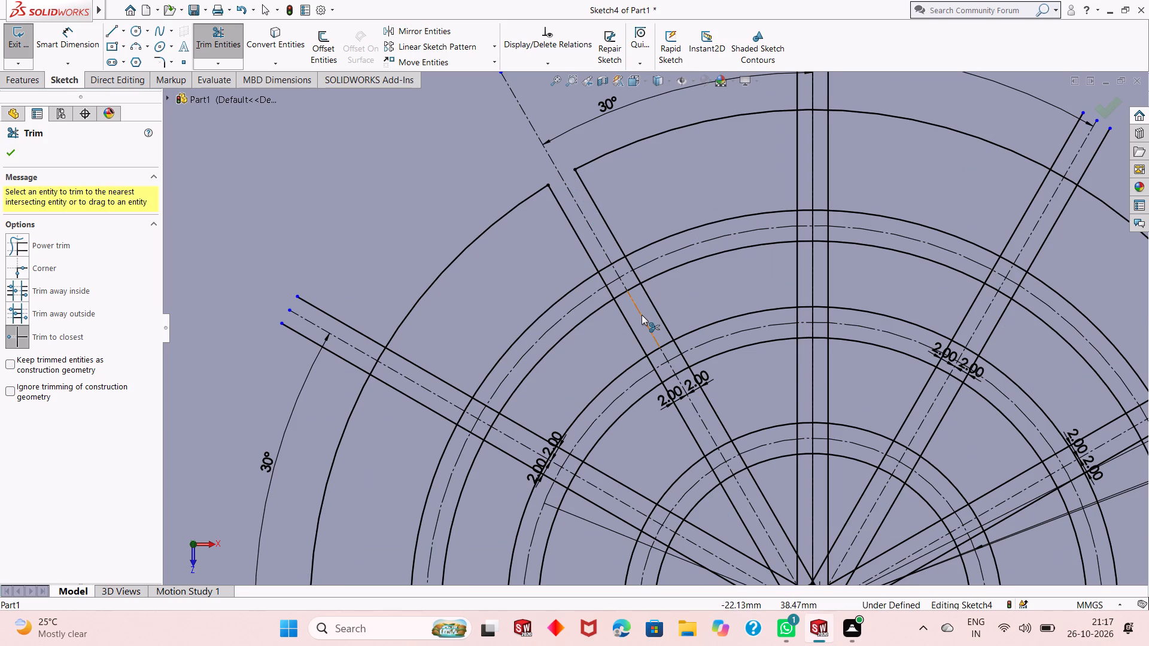
Trim the crossing of the steep upper-left spoke and the 100 mm ring, removing the arcs and spoke edges inside it.
left_click(603, 267)
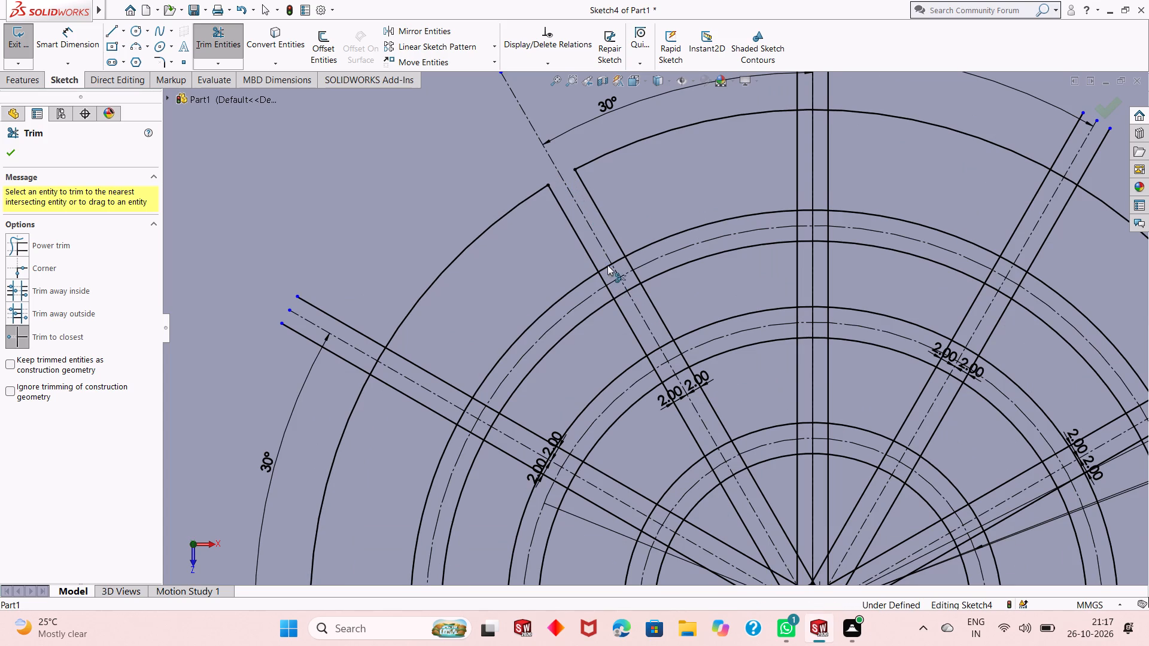
left_click(617, 261)
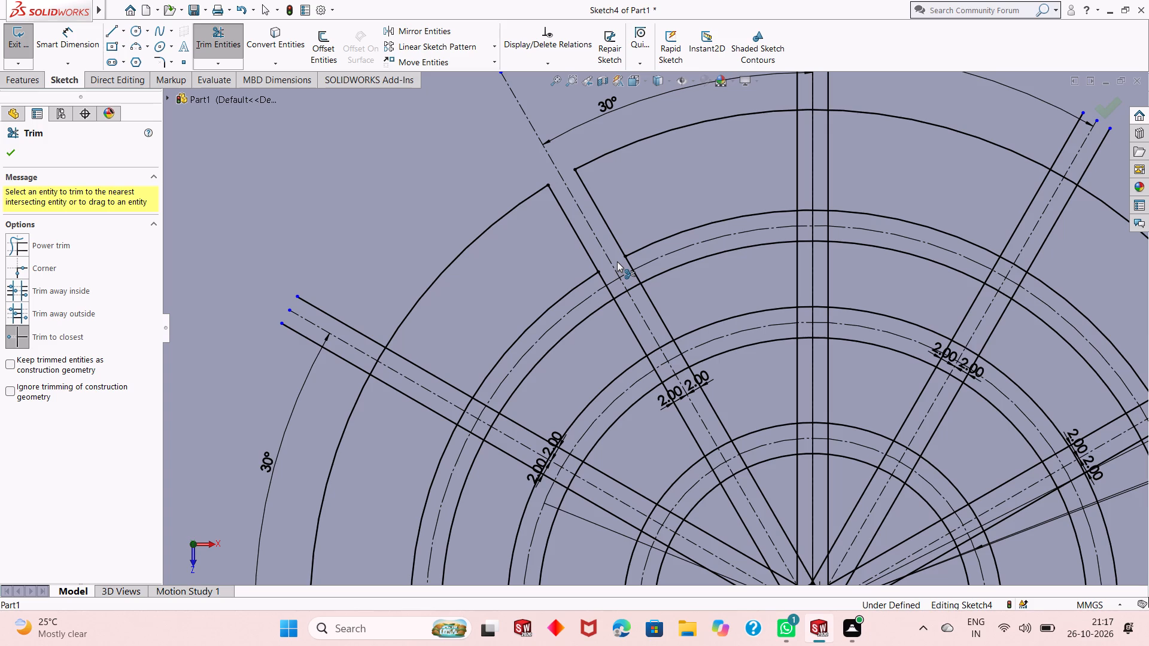
left_click(600, 276)
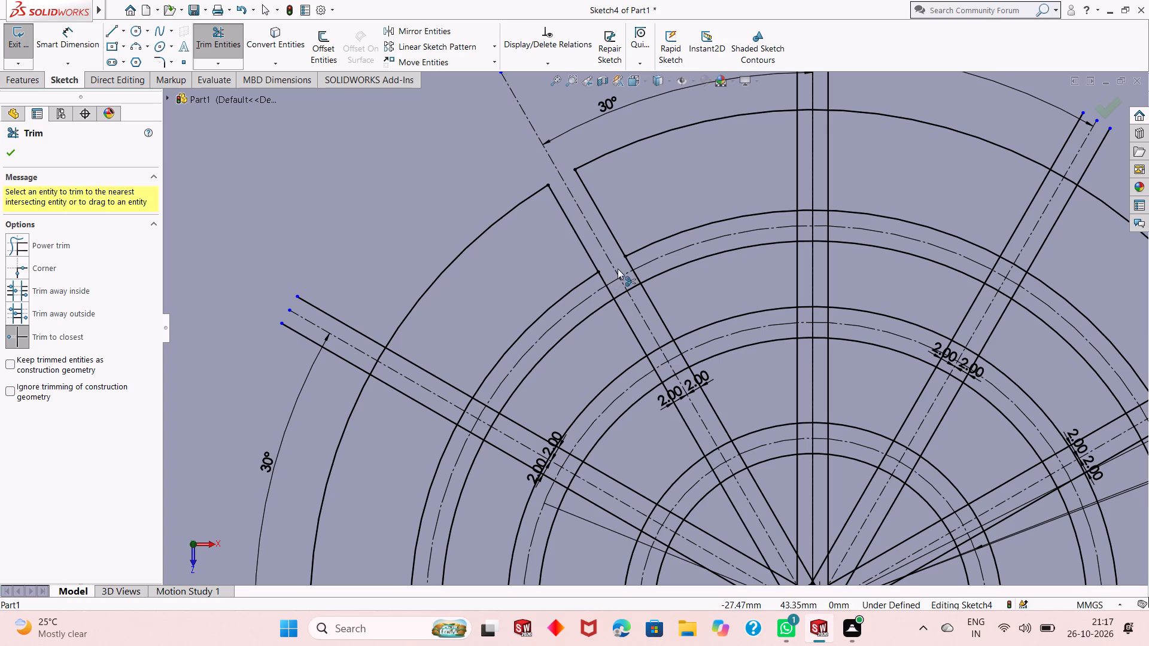
left_click(627, 264)
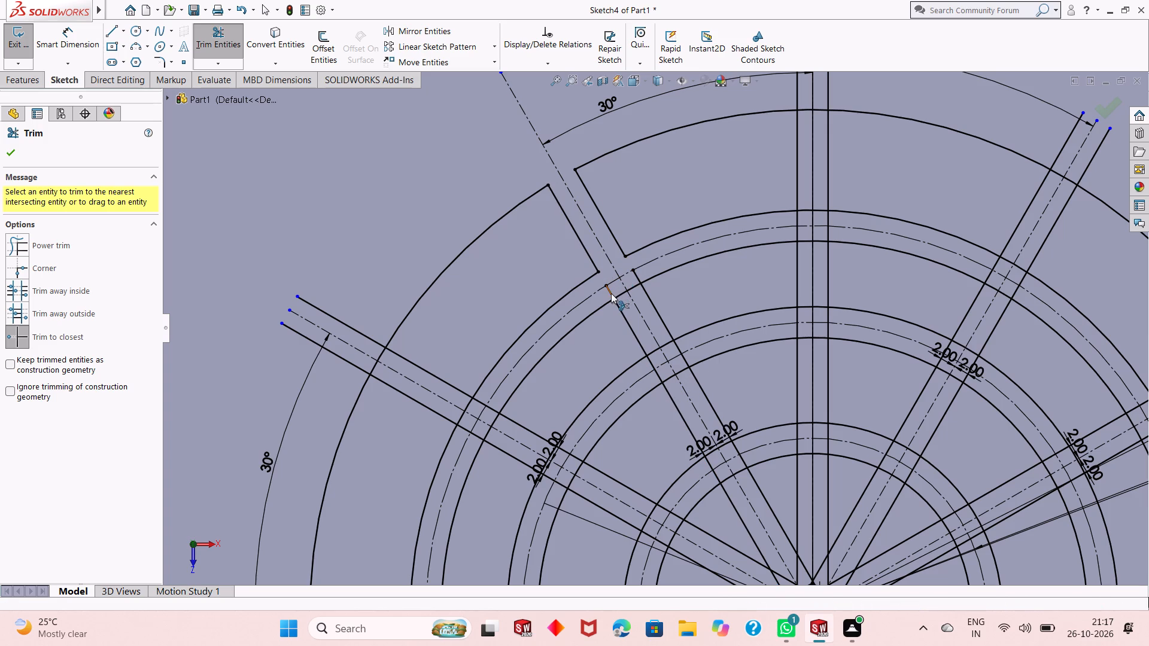
left_click(611, 293)
left_click(636, 280)
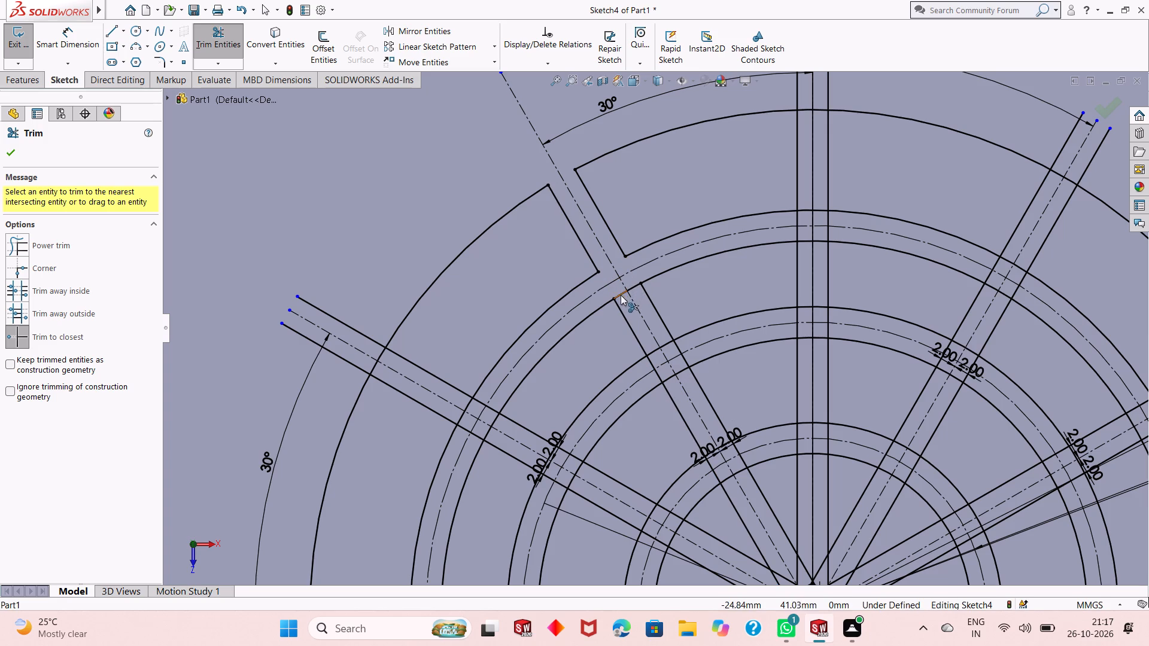
left_click(621, 295)
left_click(631, 290)
Trim the crossing of the steep upper-left spoke and the 75 mm ring, removing the arcs and spoke edges inside it.
scroll(655, 356, "up", 2)
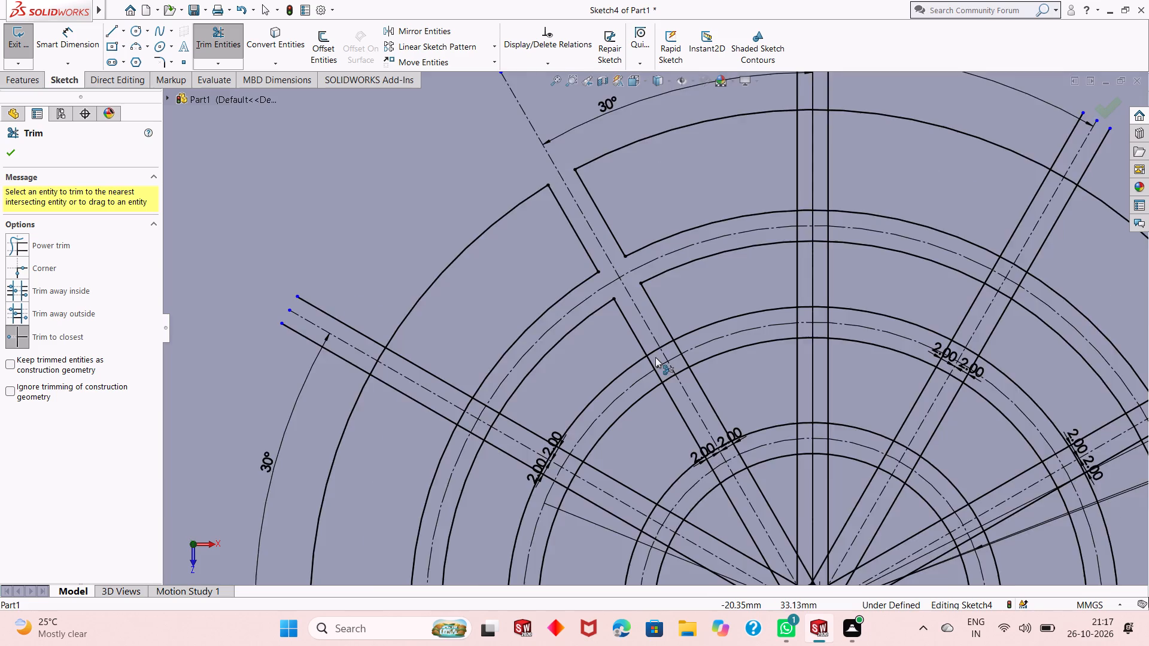
scroll(680, 376, "down", 4)
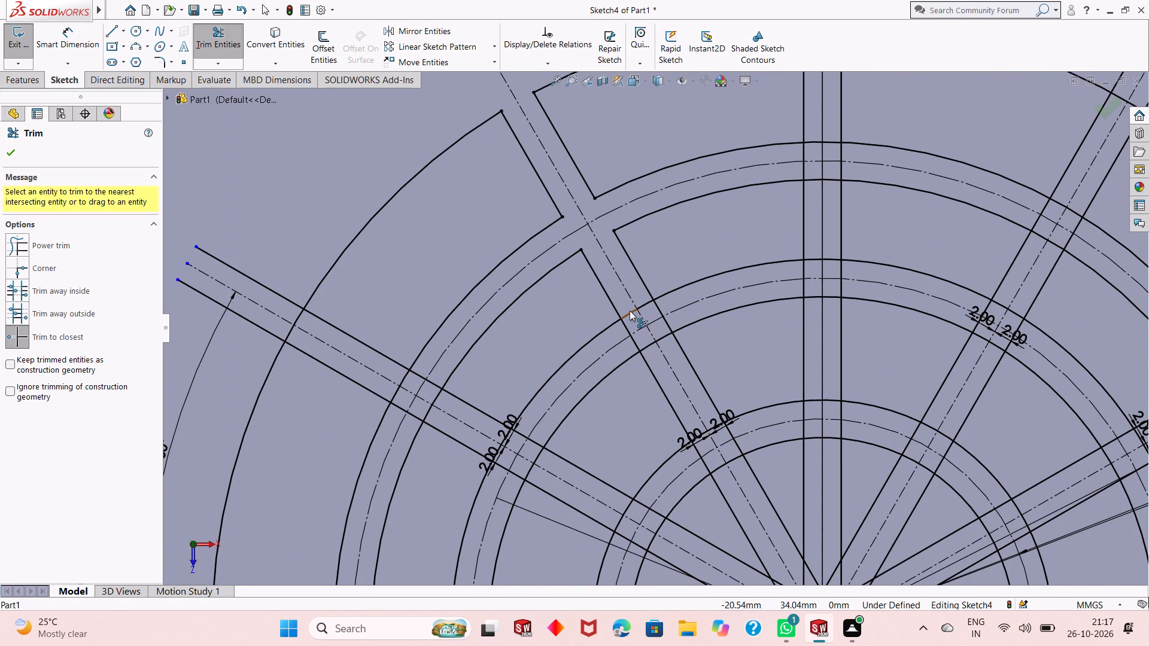
left_click(630, 310)
left_click(642, 308)
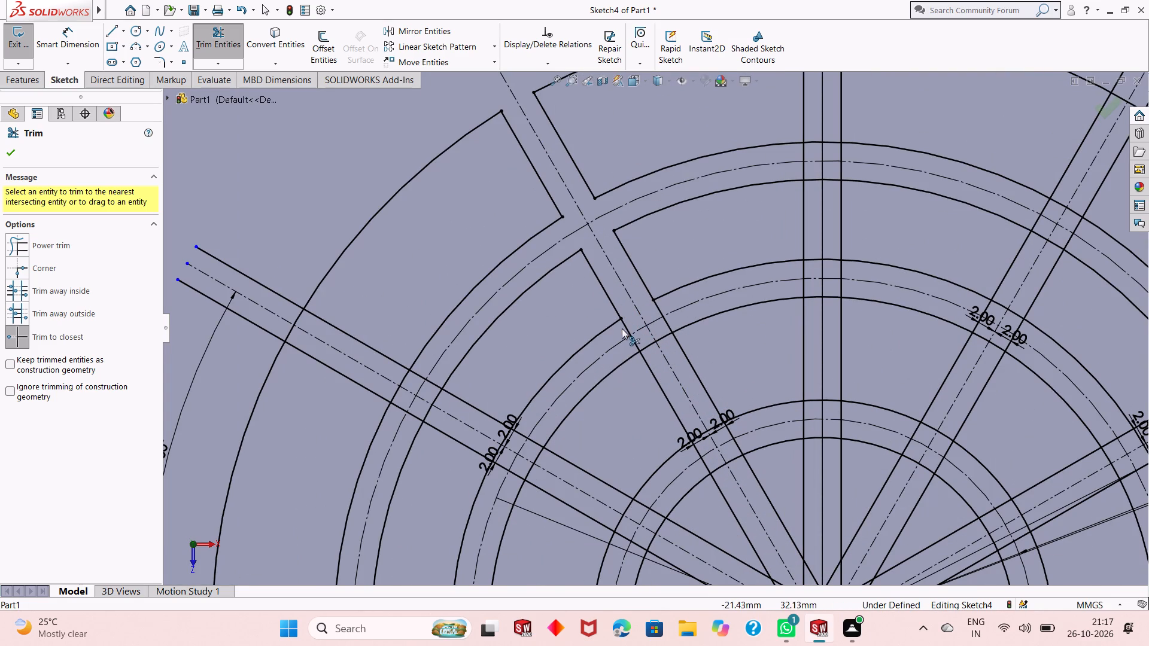
left_click(627, 325)
left_click(635, 342)
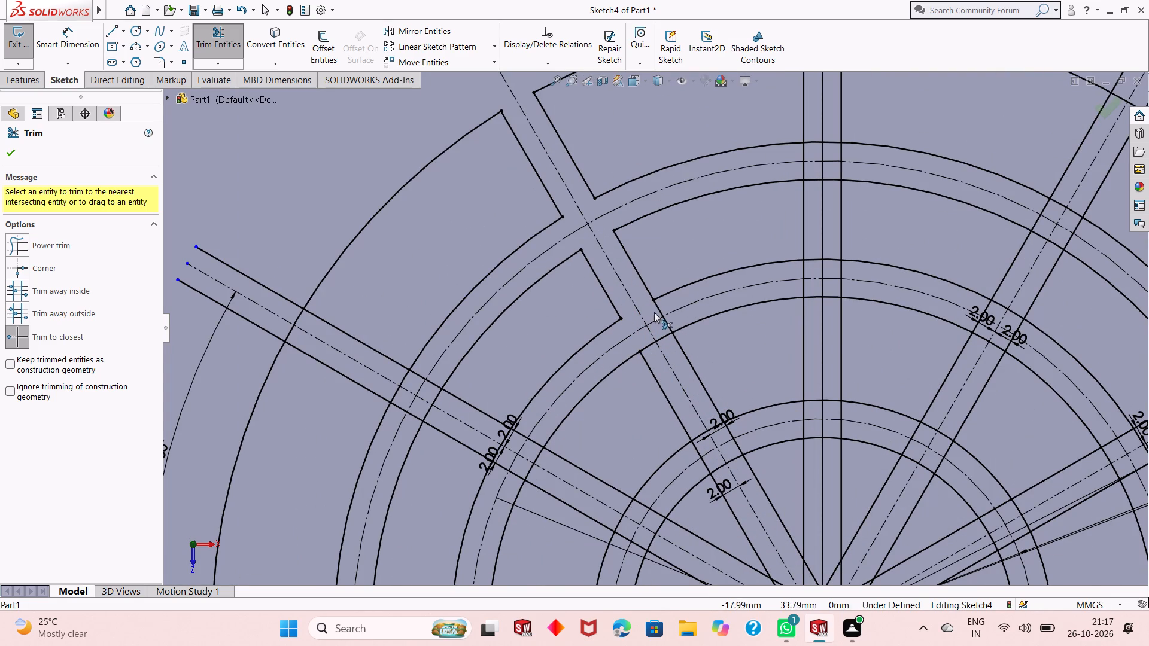
left_click(656, 306)
left_click(668, 330)
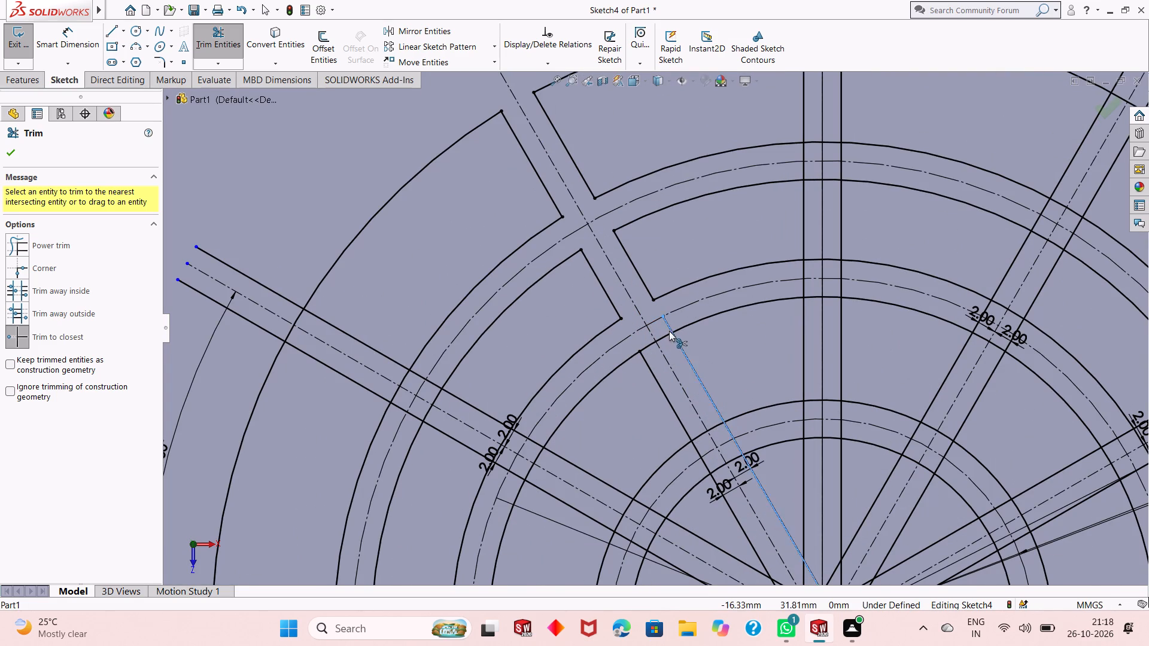
left_click(667, 337)
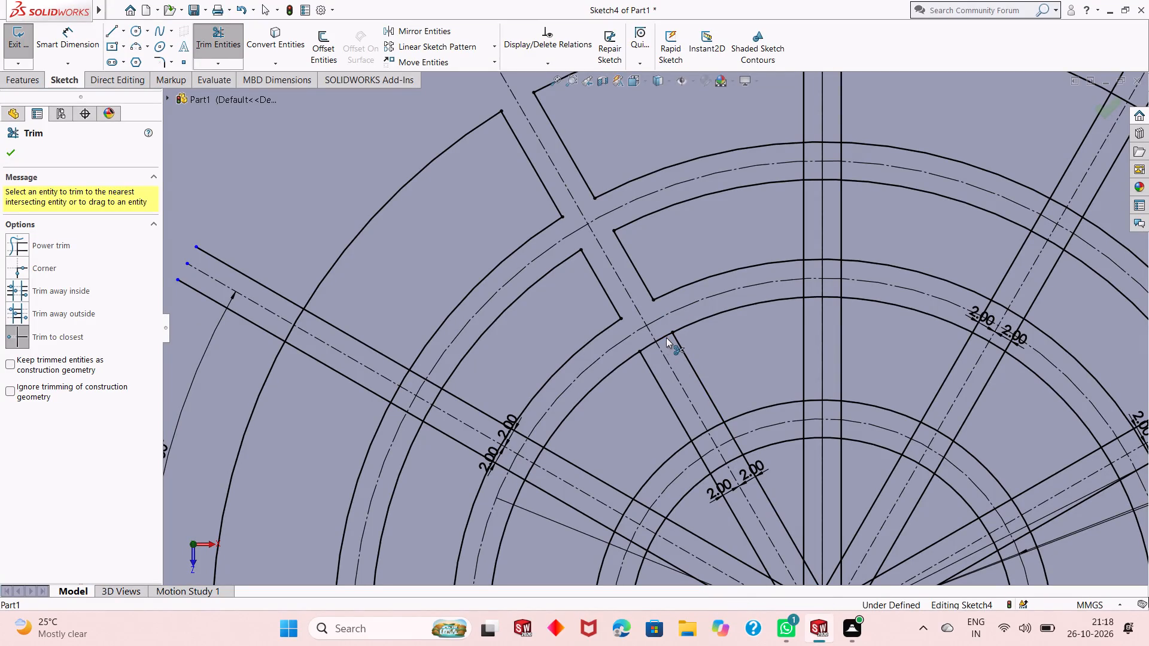
left_click(651, 346)
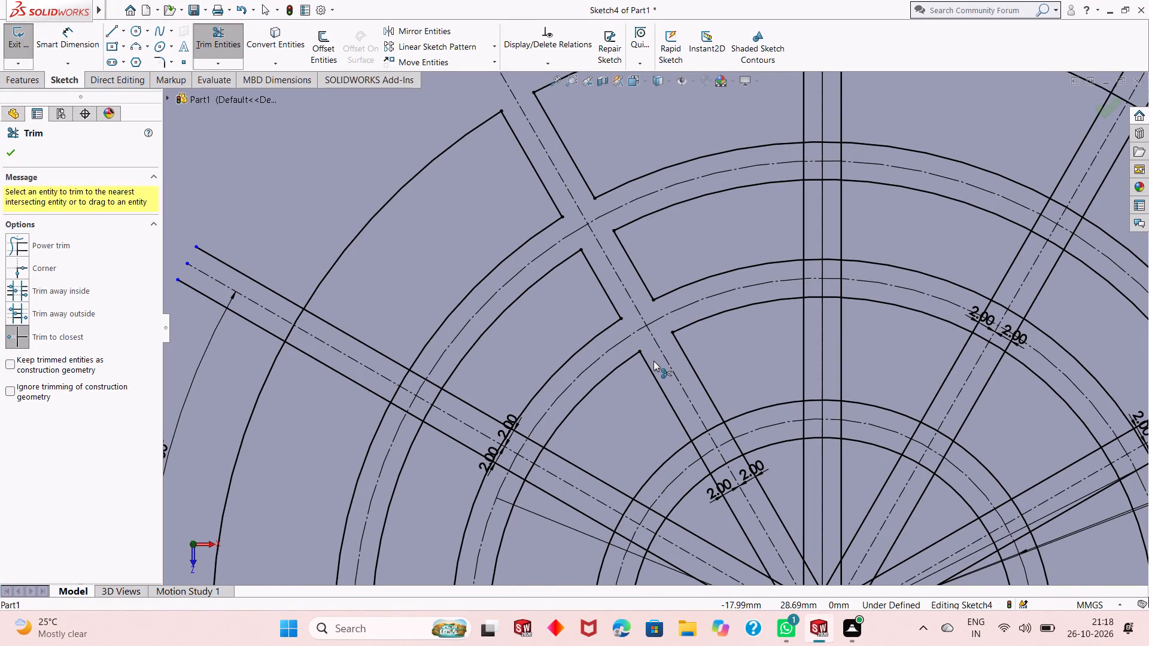
Trim the crossing of the steep upper-left spoke and the 45 mm ring, removing the arcs and spoke edges inside it.
scroll(653, 361, "up", 5)
scroll(732, 450, "down", 3)
scroll(692, 395, "down", 1)
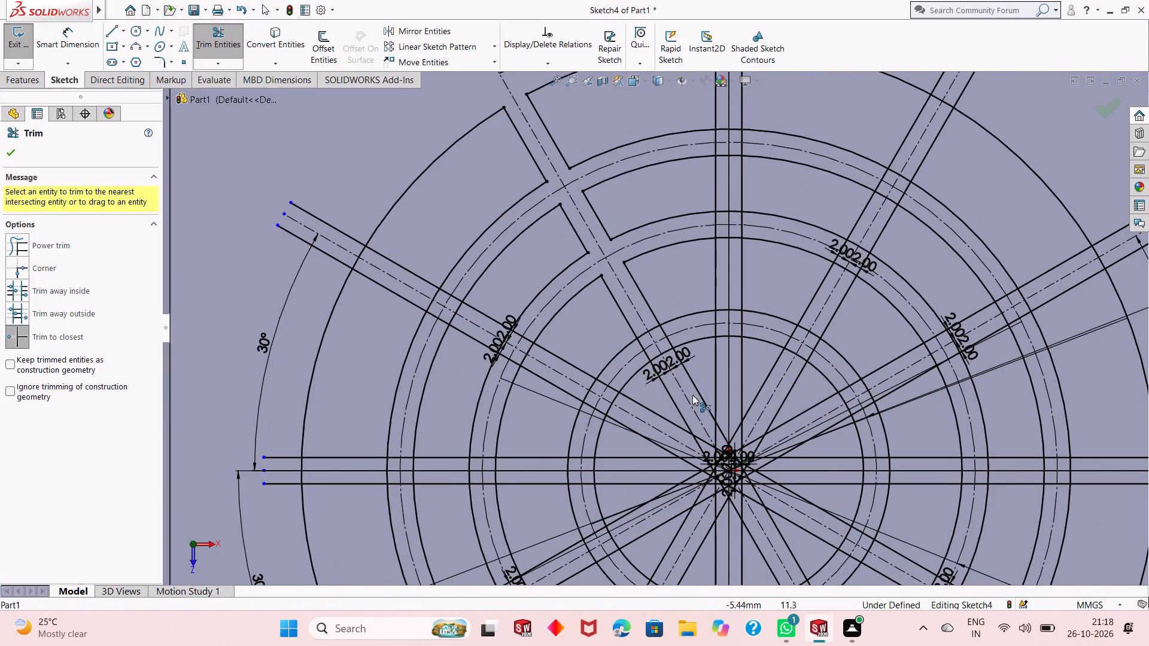
scroll(692, 395, "down", 1)
left_click(615, 298)
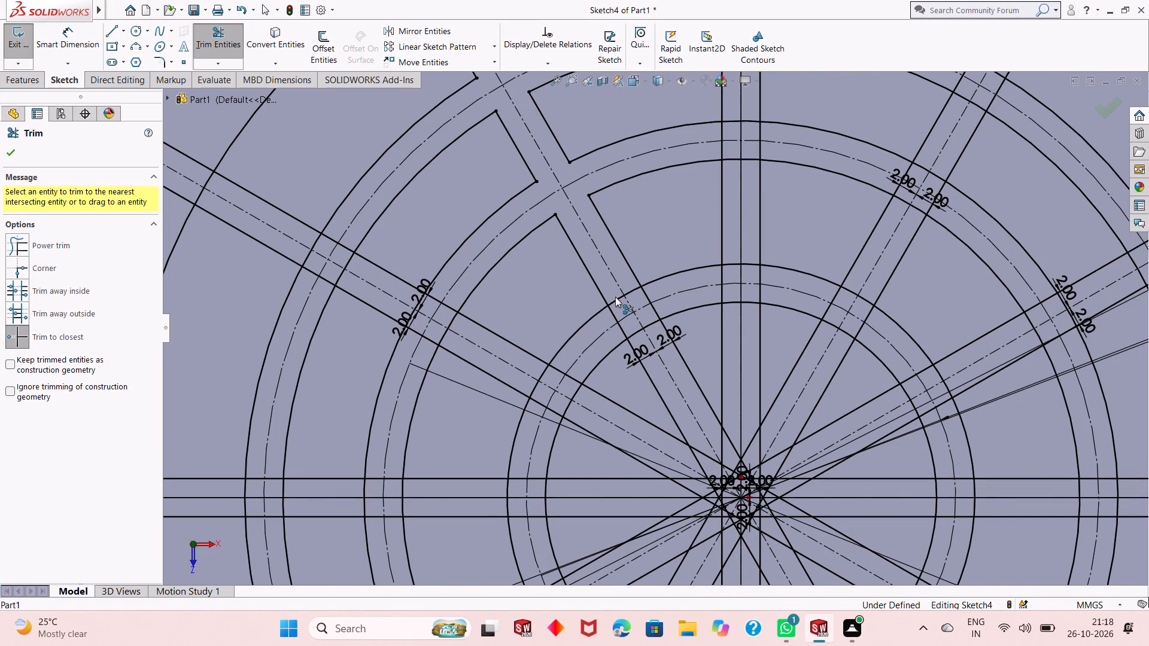
left_click(635, 287)
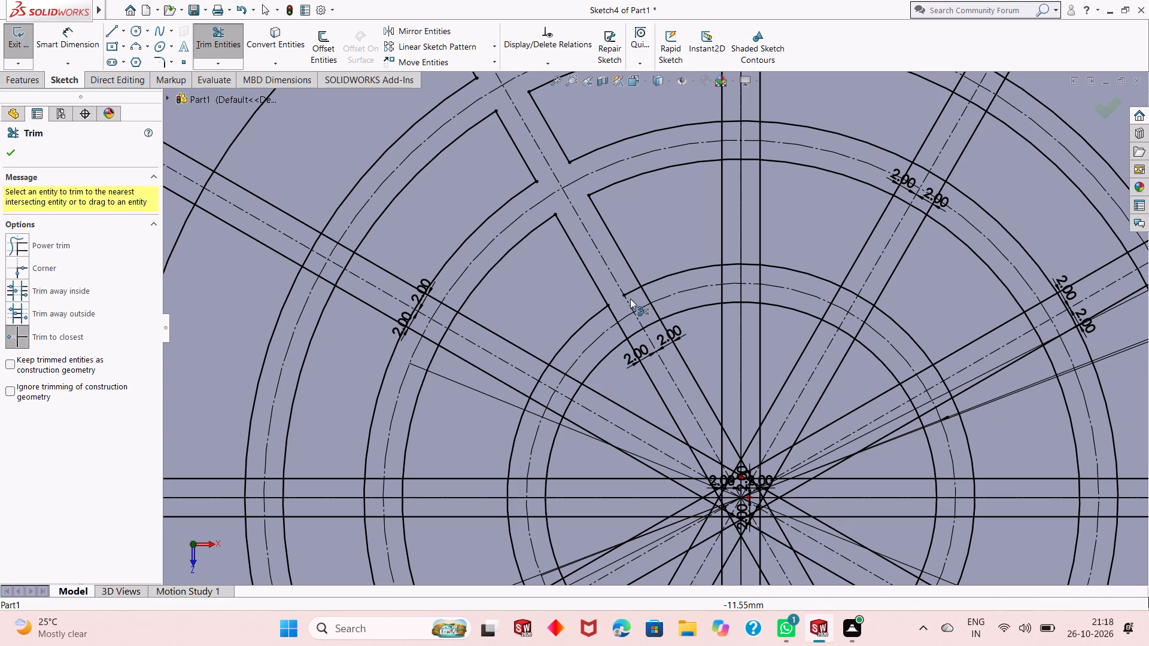
left_click(630, 337)
left_click(650, 323)
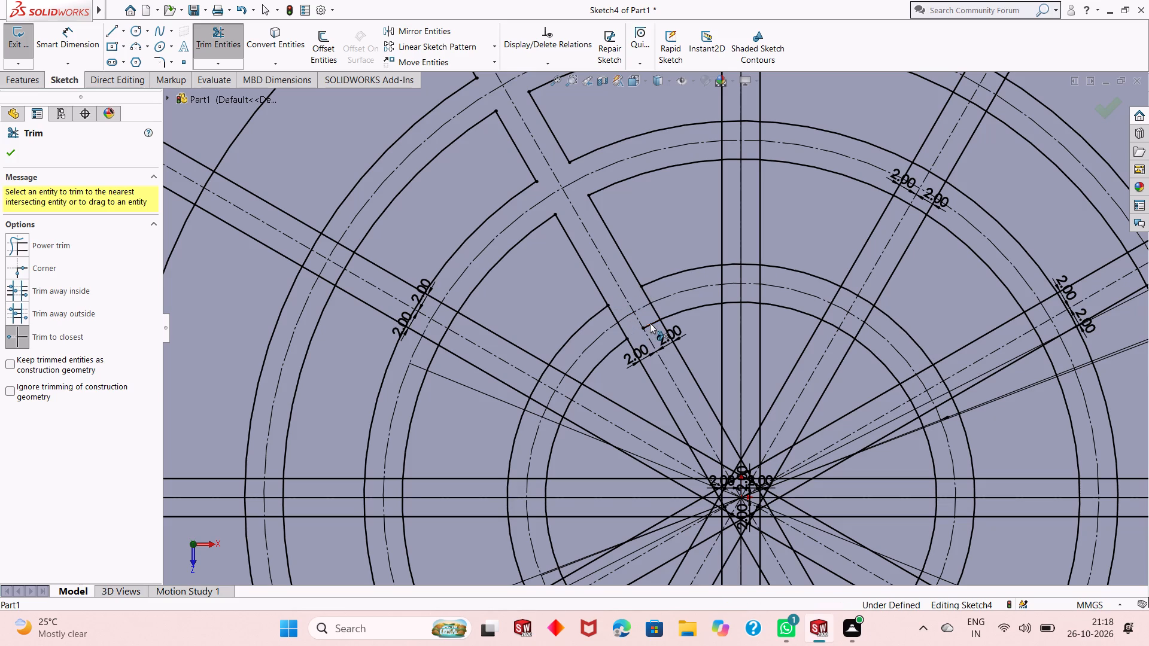
left_click(649, 297)
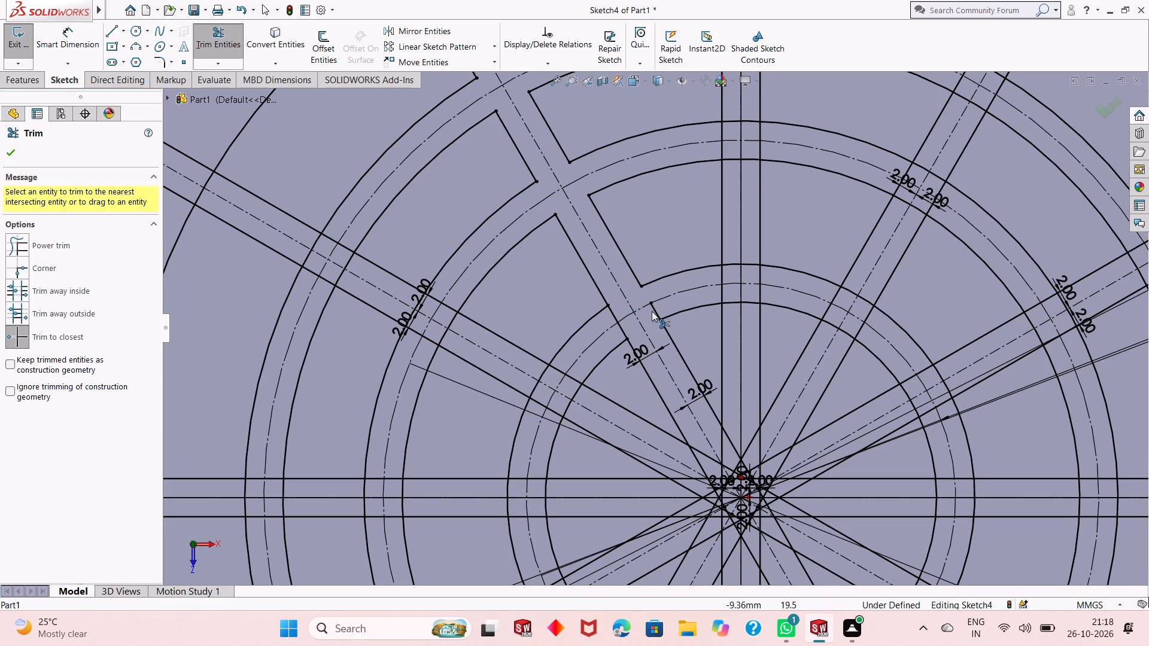
left_click(655, 312)
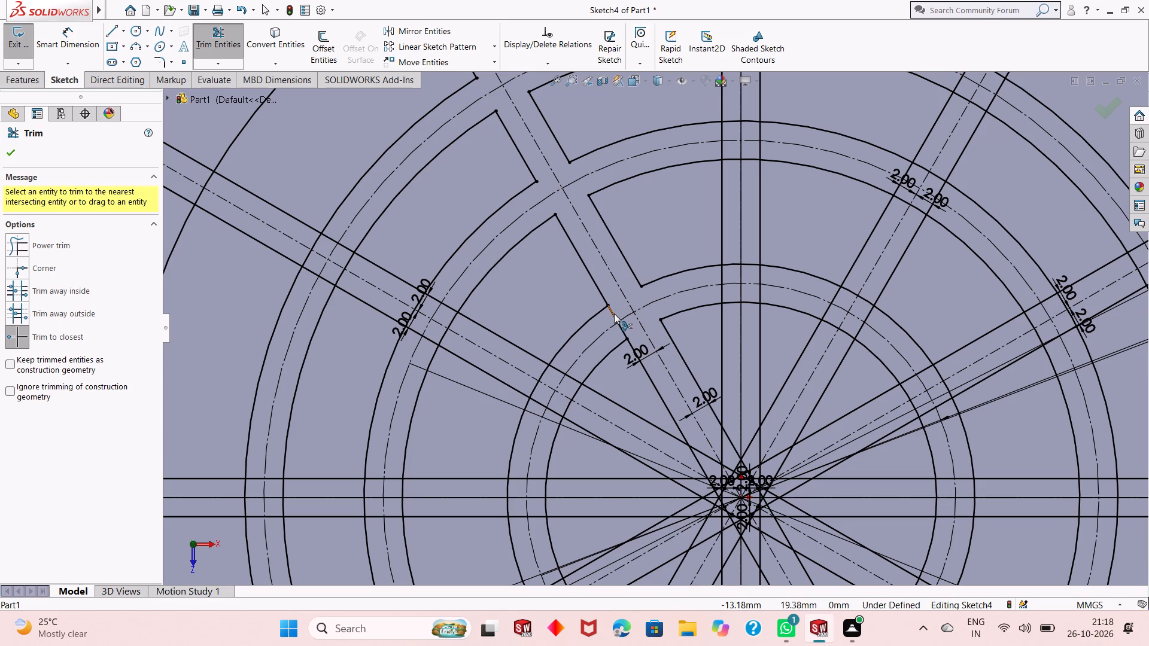
left_click(613, 314)
left_click(622, 331)
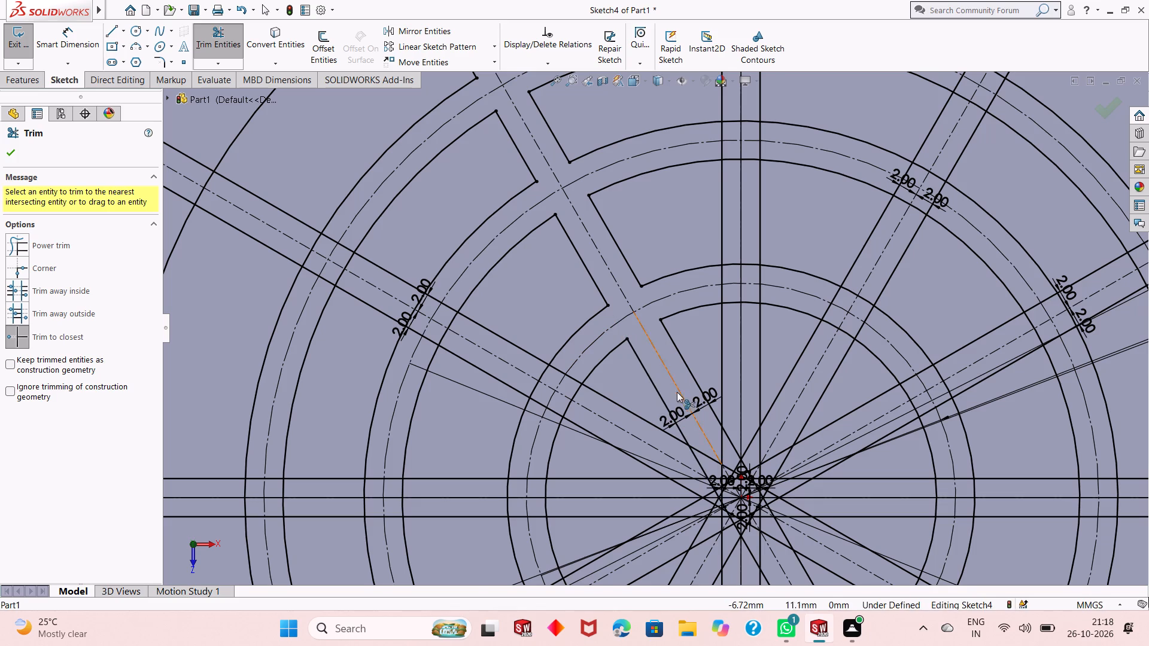
Trim the inner ends of the steep upper-left spoke's edges near the hub, and the vertical spoke's left edge between them.
scroll(677, 398, "up", 3)
scroll(700, 435, "down", 9)
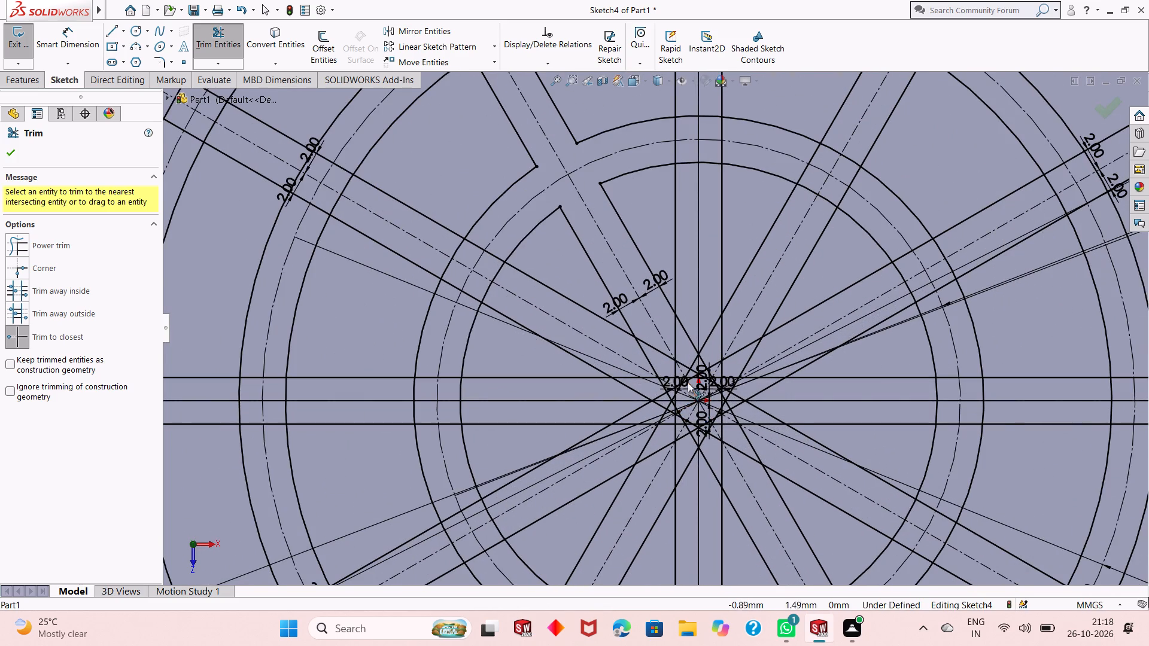
scroll(681, 373, "down", 4)
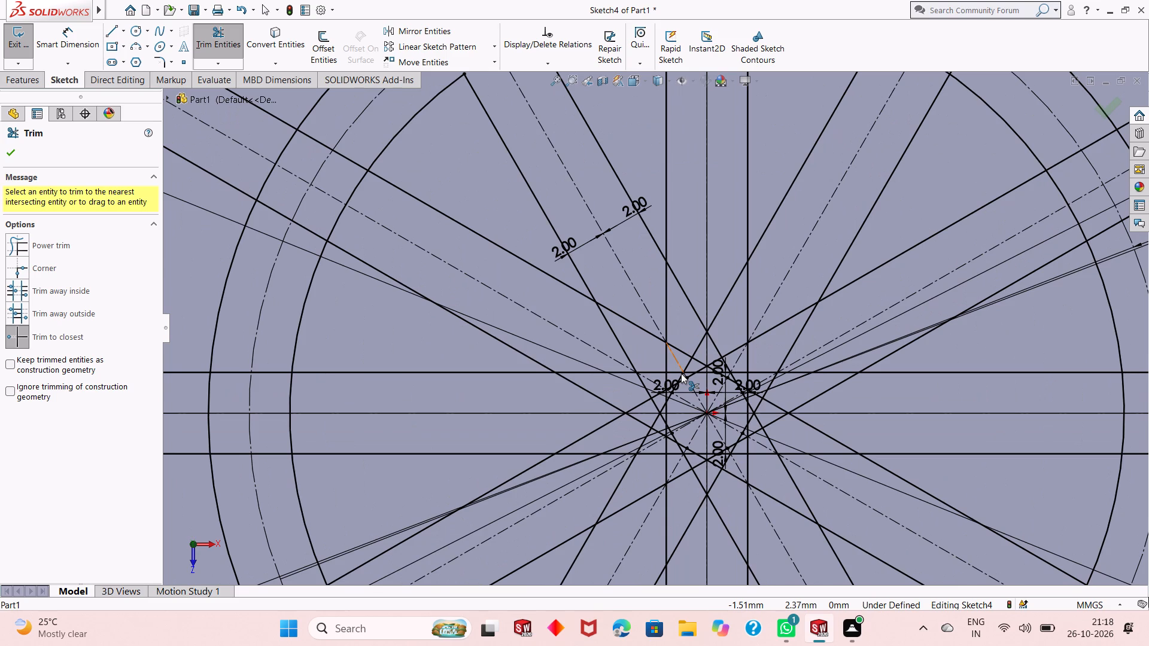
scroll(677, 377, "up", 4)
scroll(621, 278, "down", 2)
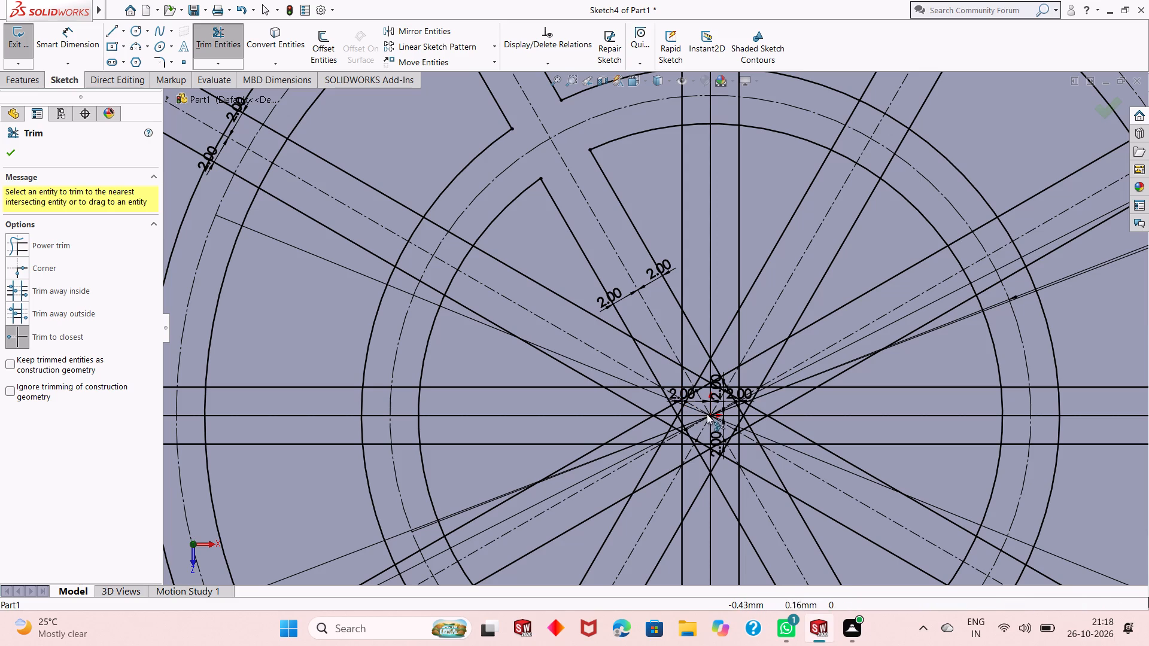
left_click(645, 359)
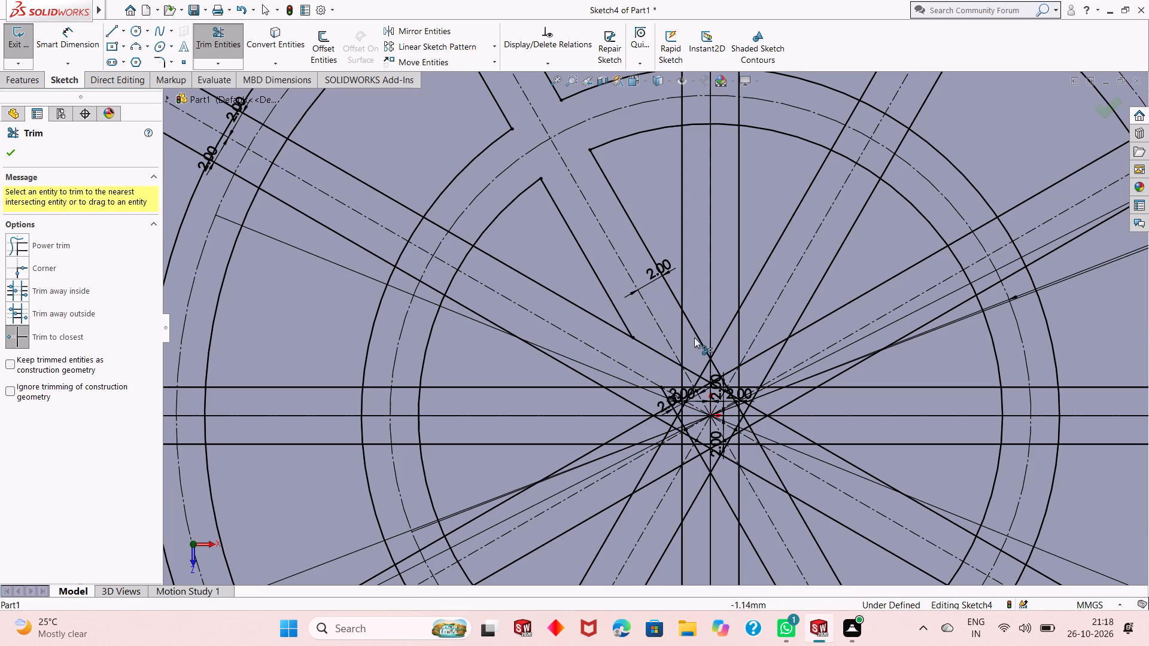
left_click(696, 336)
left_click(683, 340)
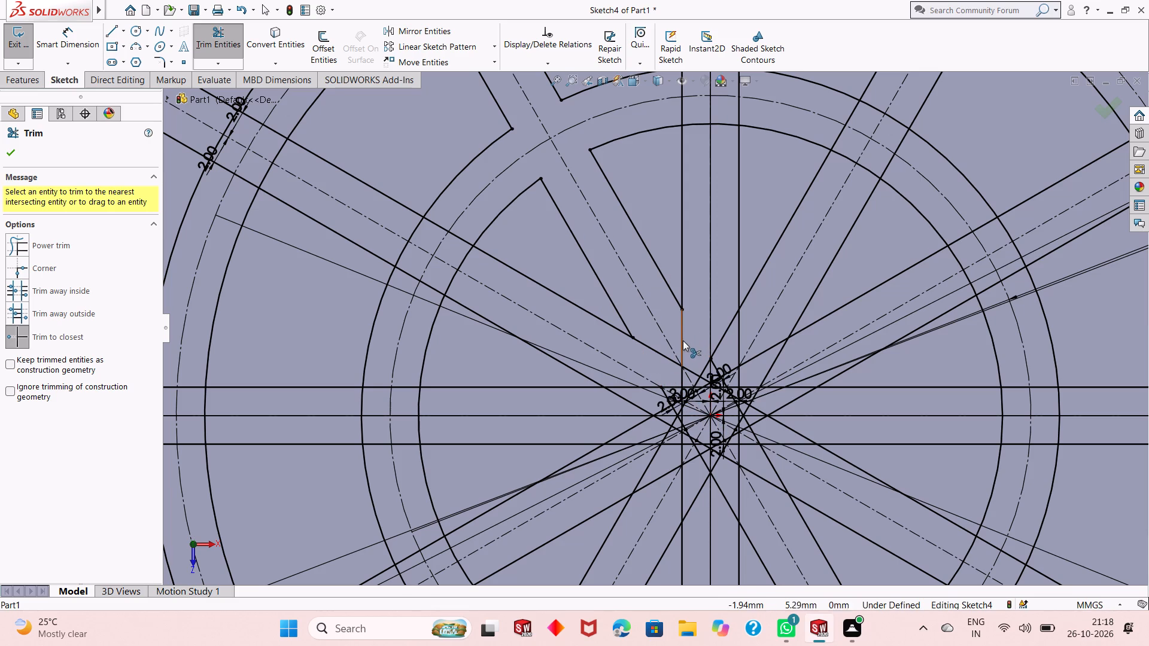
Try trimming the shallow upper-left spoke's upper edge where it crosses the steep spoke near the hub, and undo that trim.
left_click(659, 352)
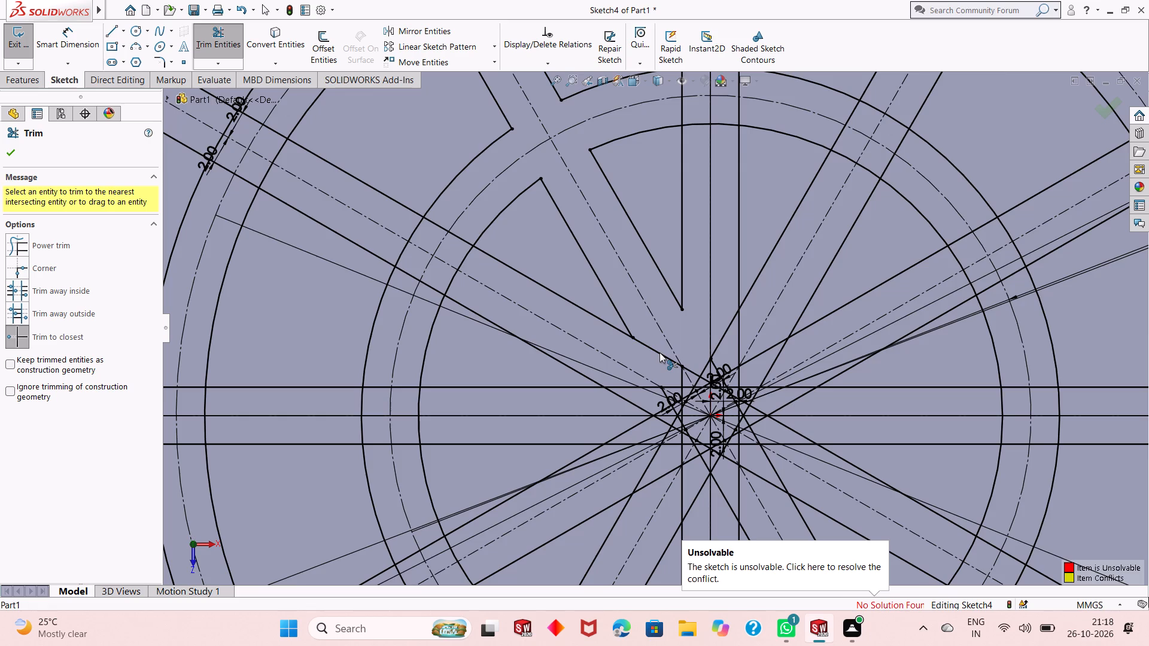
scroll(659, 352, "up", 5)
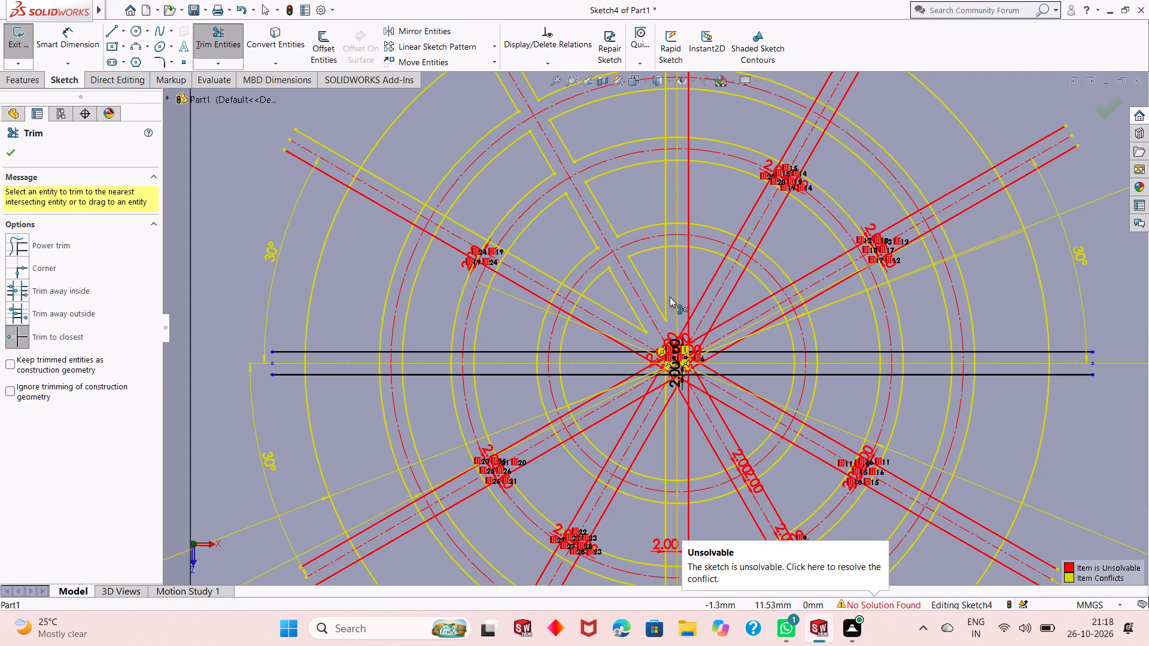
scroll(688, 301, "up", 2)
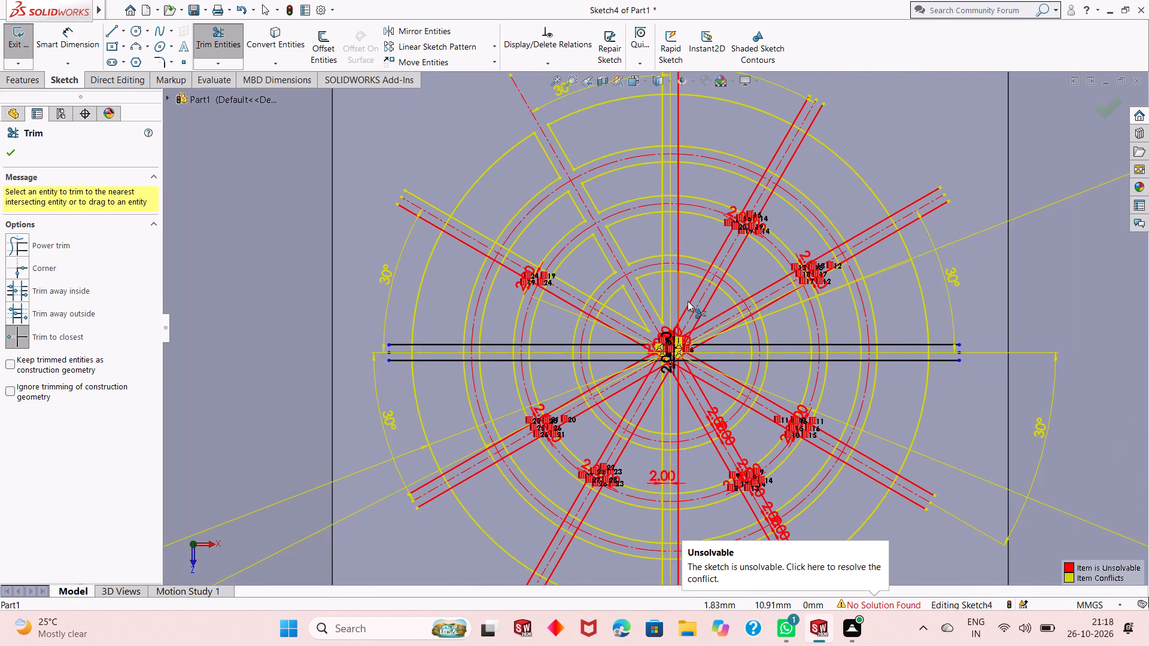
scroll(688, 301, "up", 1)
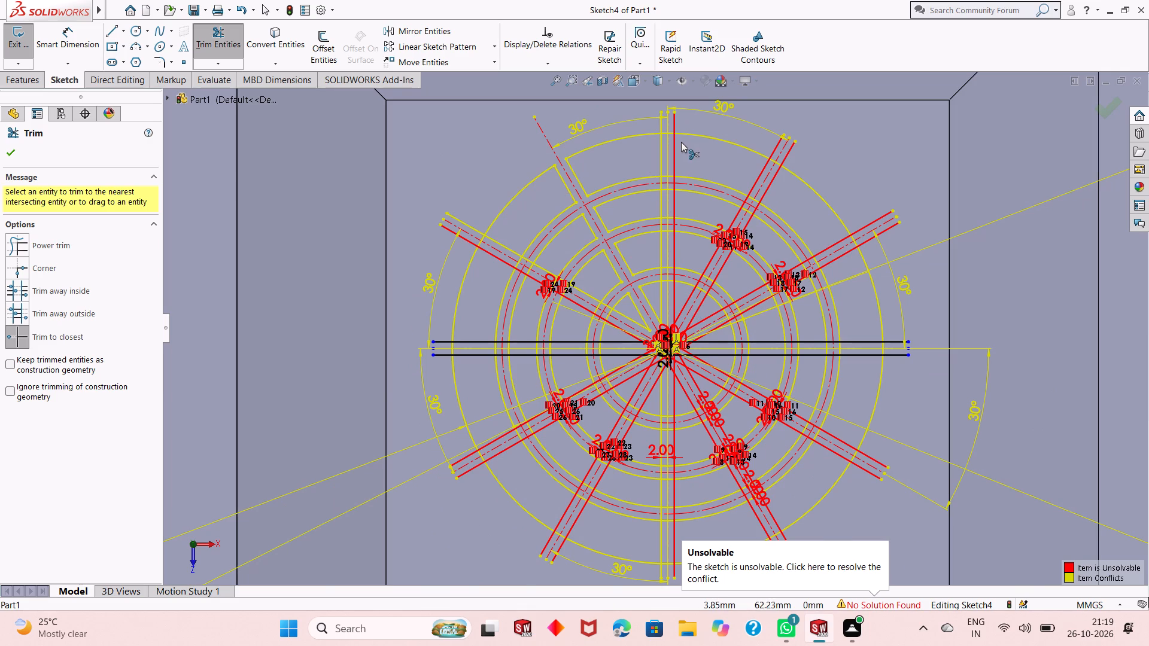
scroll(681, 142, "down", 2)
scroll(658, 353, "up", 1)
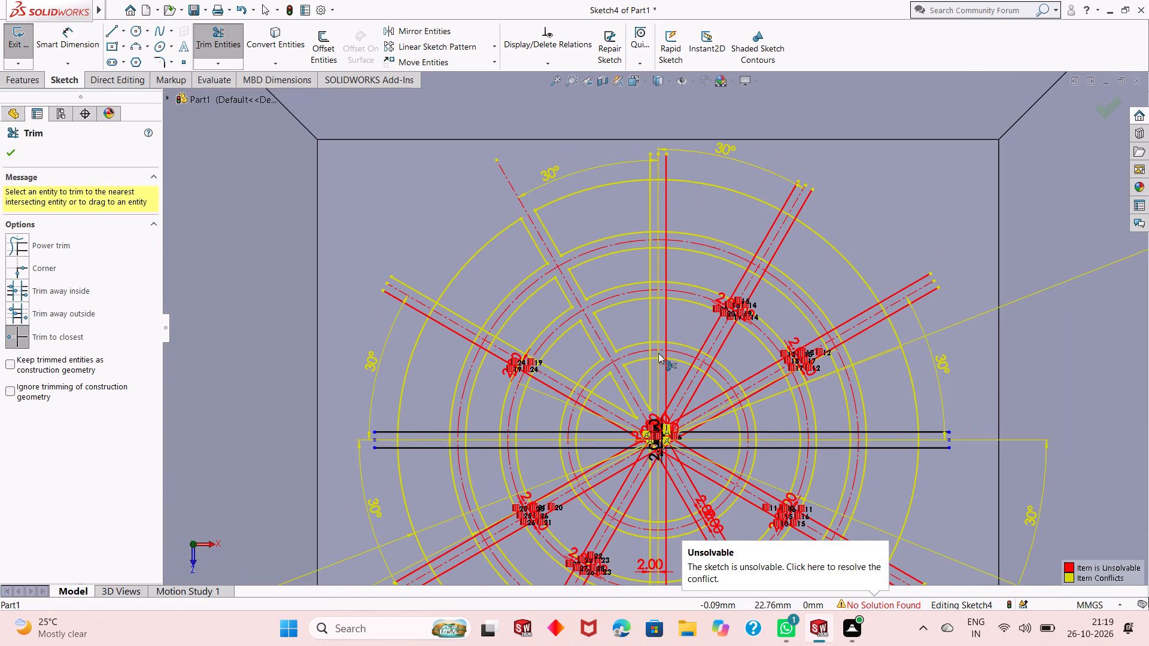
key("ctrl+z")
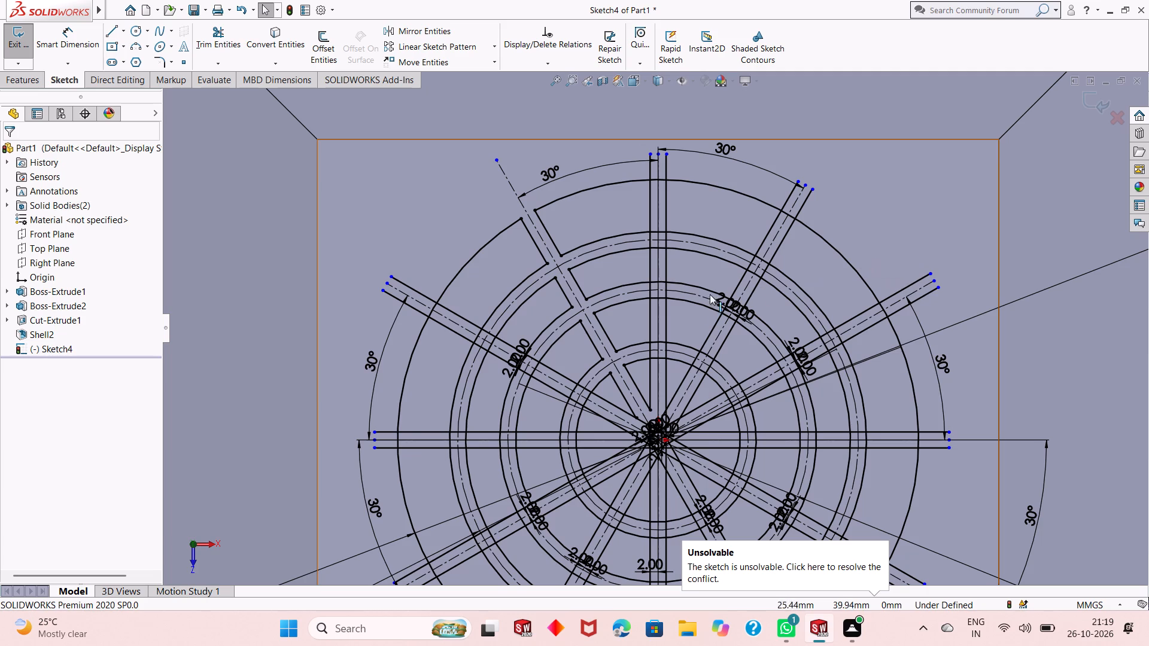
Examine the spoke and ring crossings around the hub and out to the spoke ends.
scroll(672, 404, "down", 4)
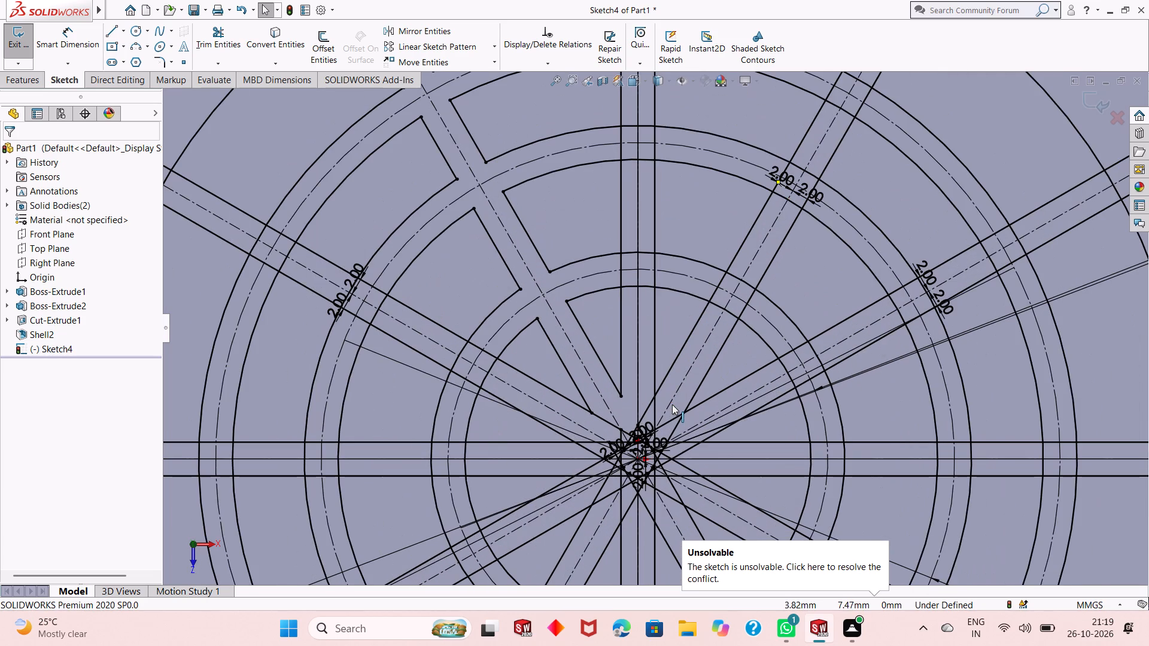
scroll(655, 380, "up", 5)
scroll(645, 111, "down", 3)
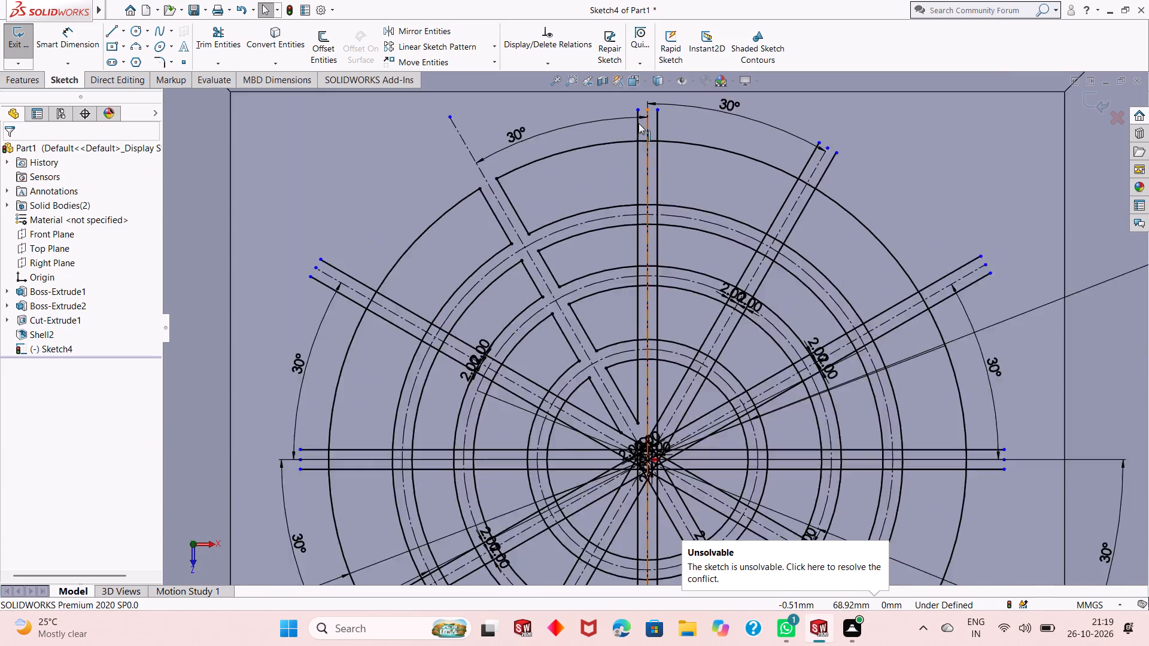
scroll(640, 141, "down", 4)
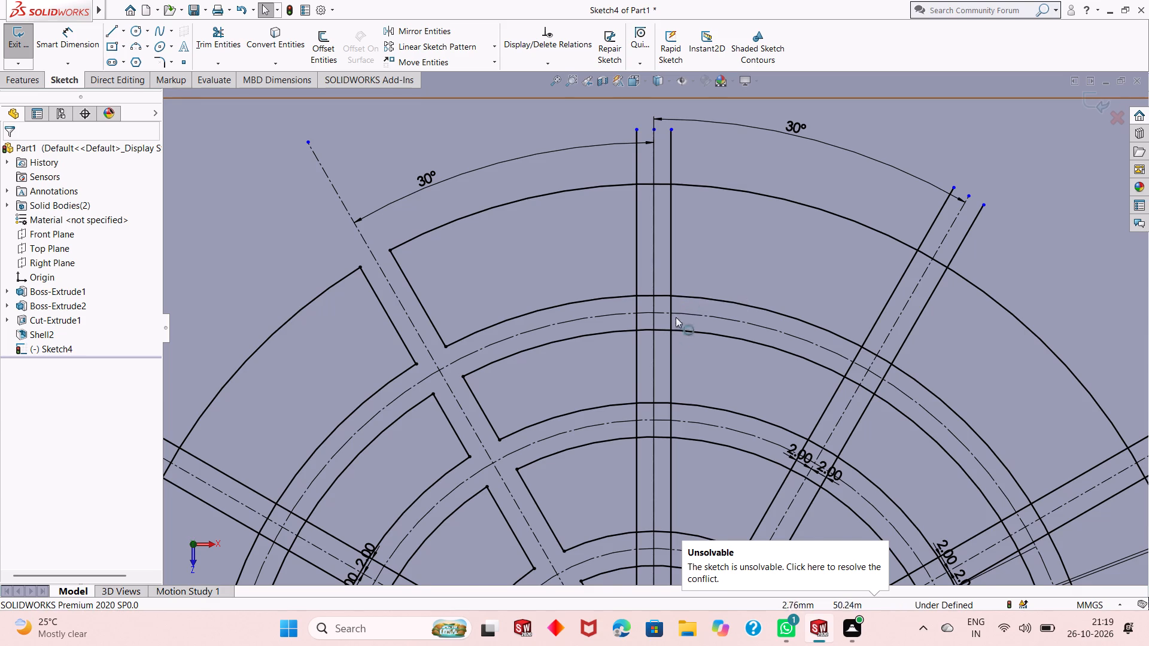
scroll(673, 333, "up", 6)
scroll(648, 496, "down", 1)
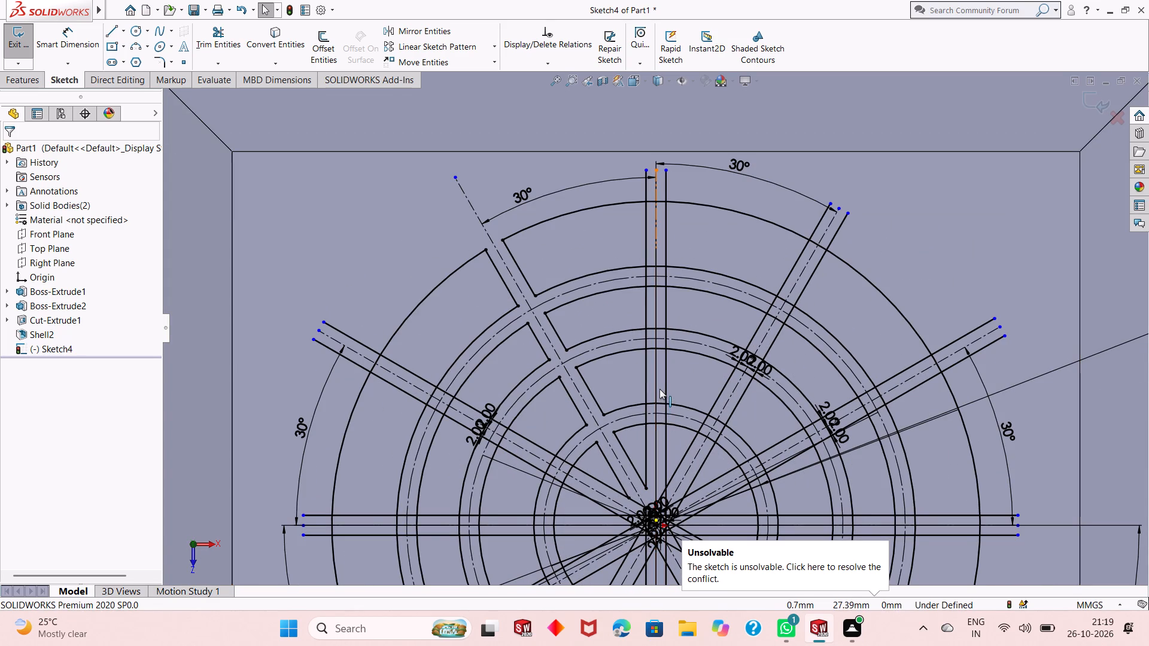
scroll(619, 522, "down", 3)
scroll(651, 480, "down", 2)
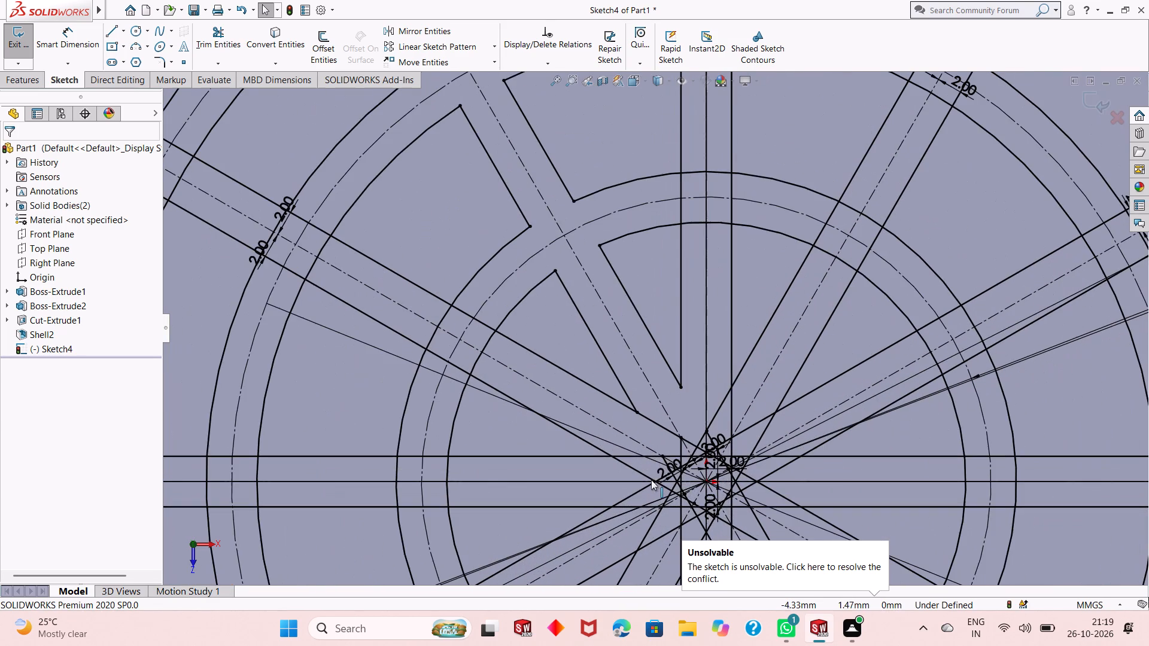
scroll(655, 446, "up", 3)
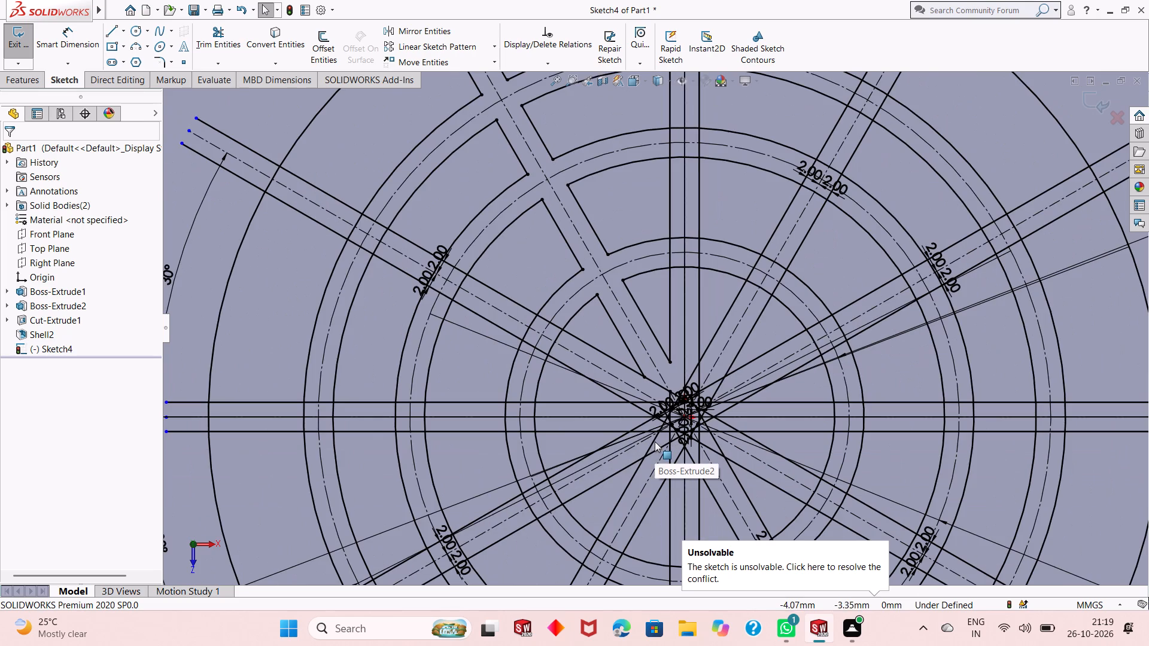
scroll(655, 440, "up", 3)
scroll(676, 397, "down", 4)
scroll(654, 342, "down", 19)
scroll(683, 327, "down", 3)
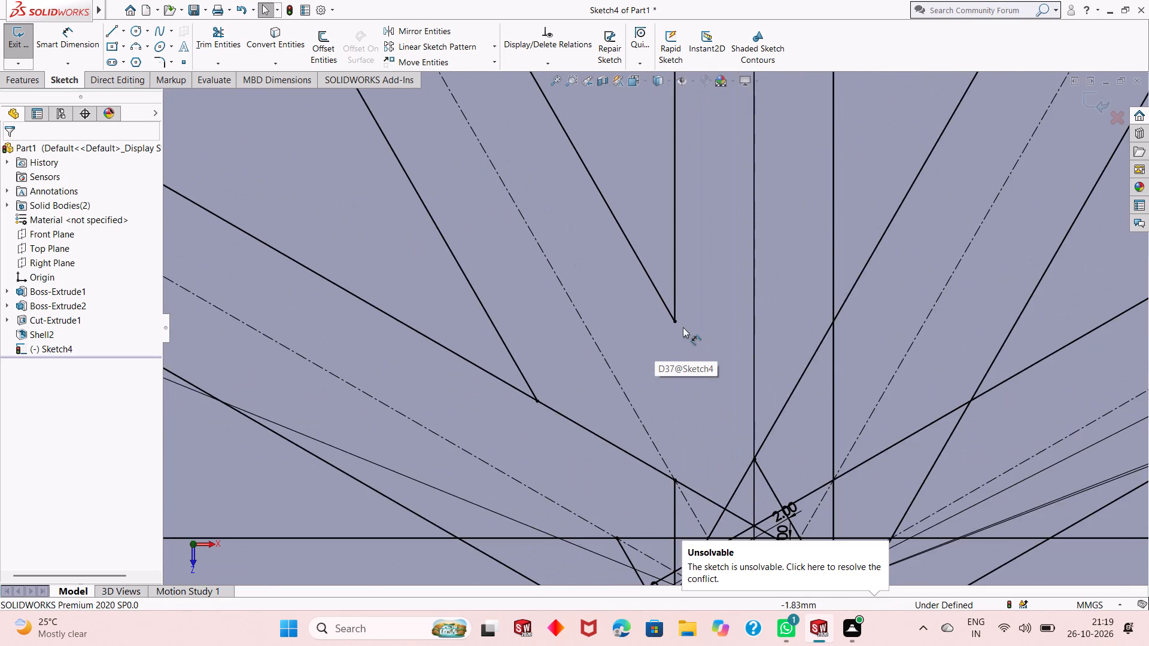
scroll(683, 327, "down", 1)
scroll(542, 468, "up", 10)
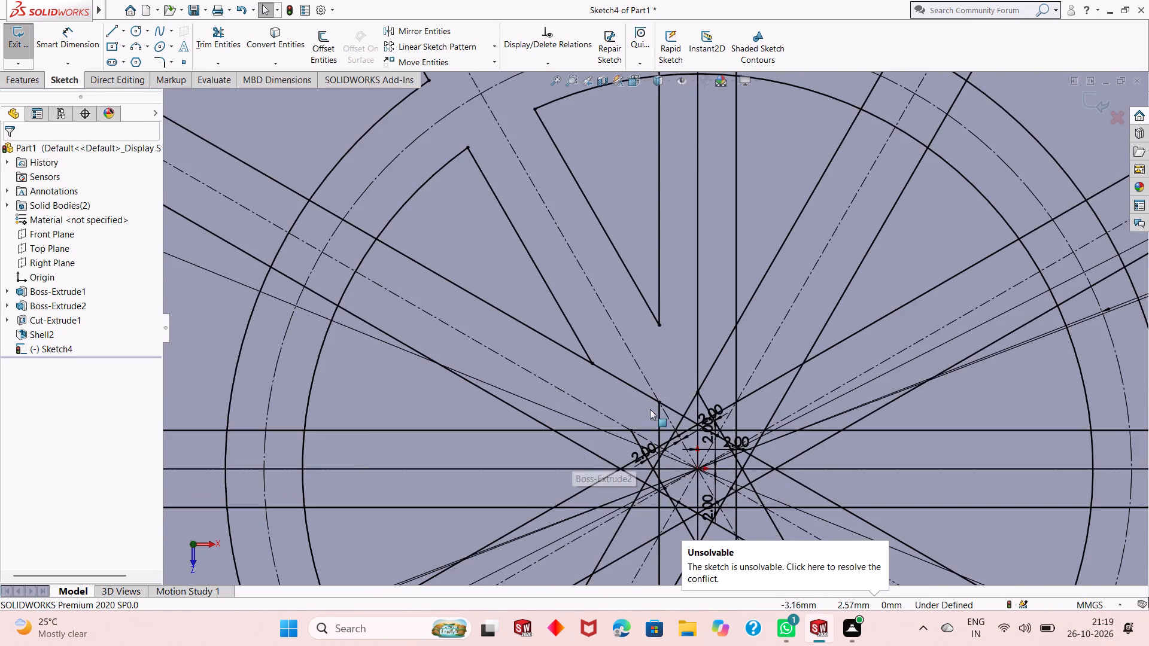
scroll(660, 403, "up", 6)
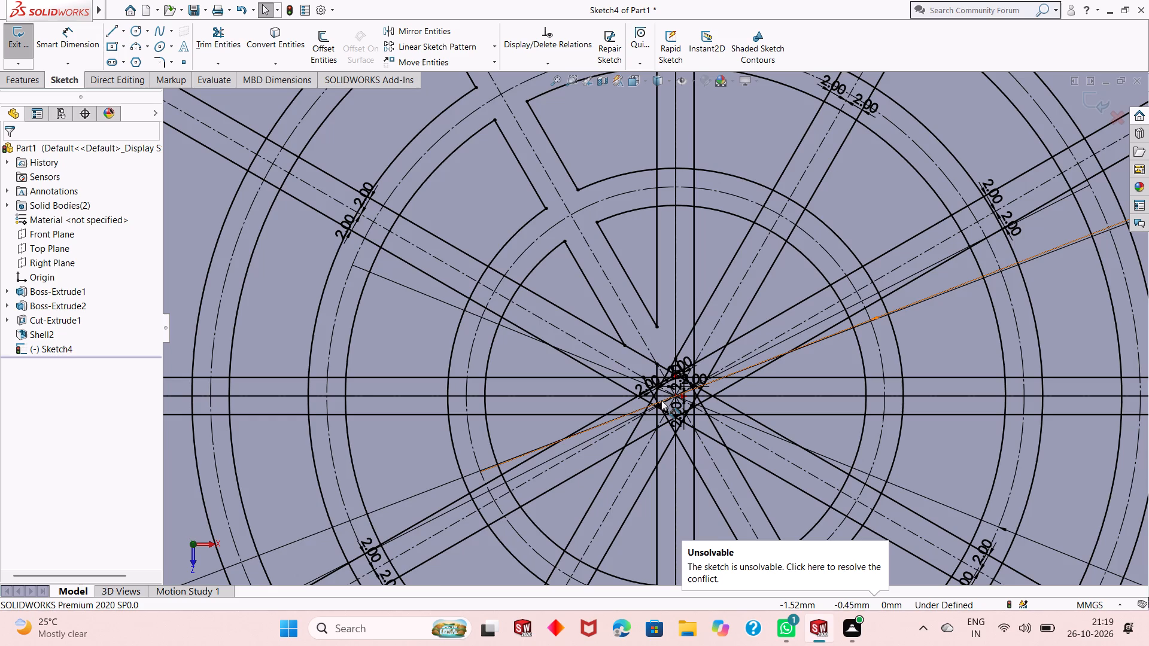
scroll(661, 400, "up", 5)
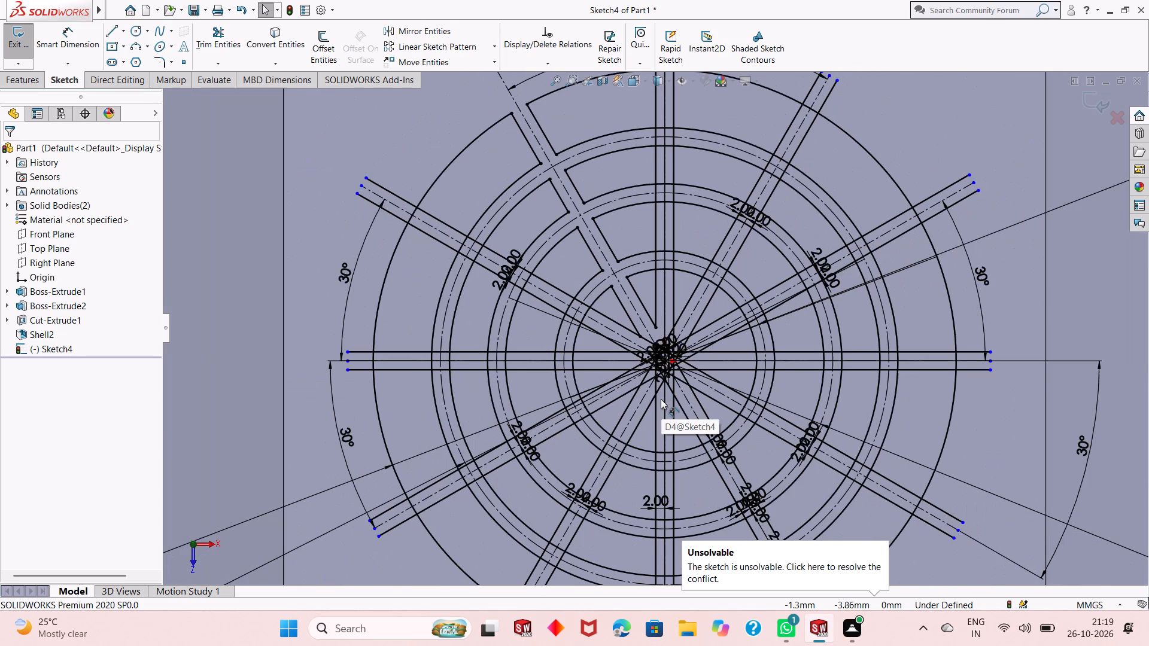
scroll(661, 399, "up", 1)
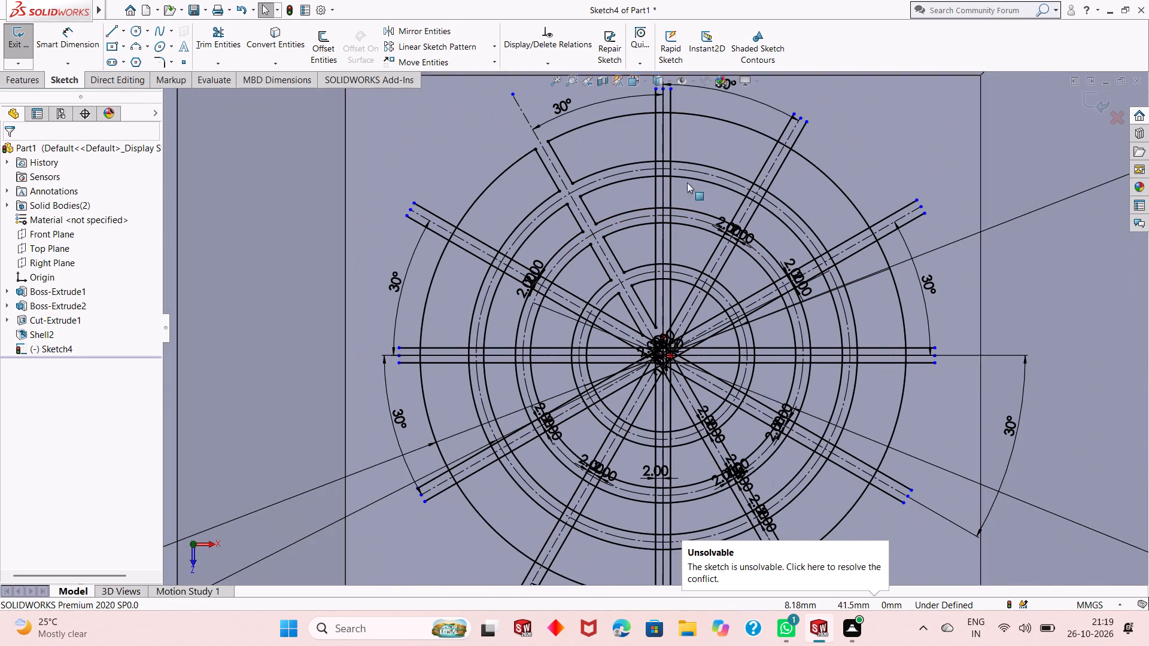
scroll(678, 392, "up", 2)
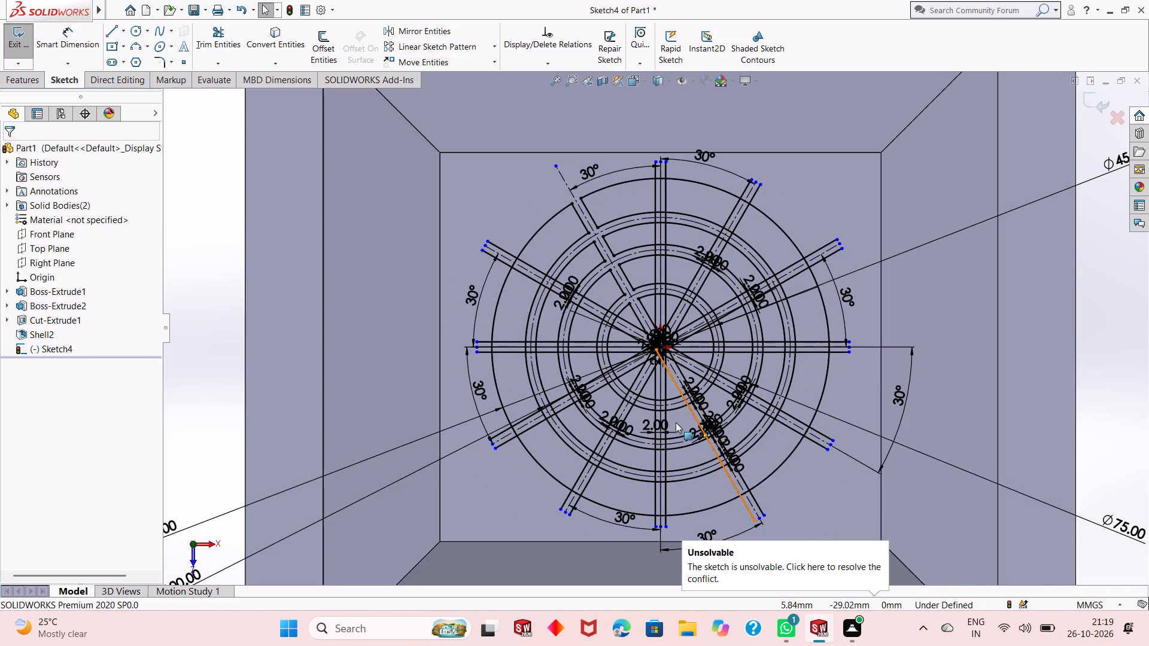
scroll(676, 423, "down", 3)
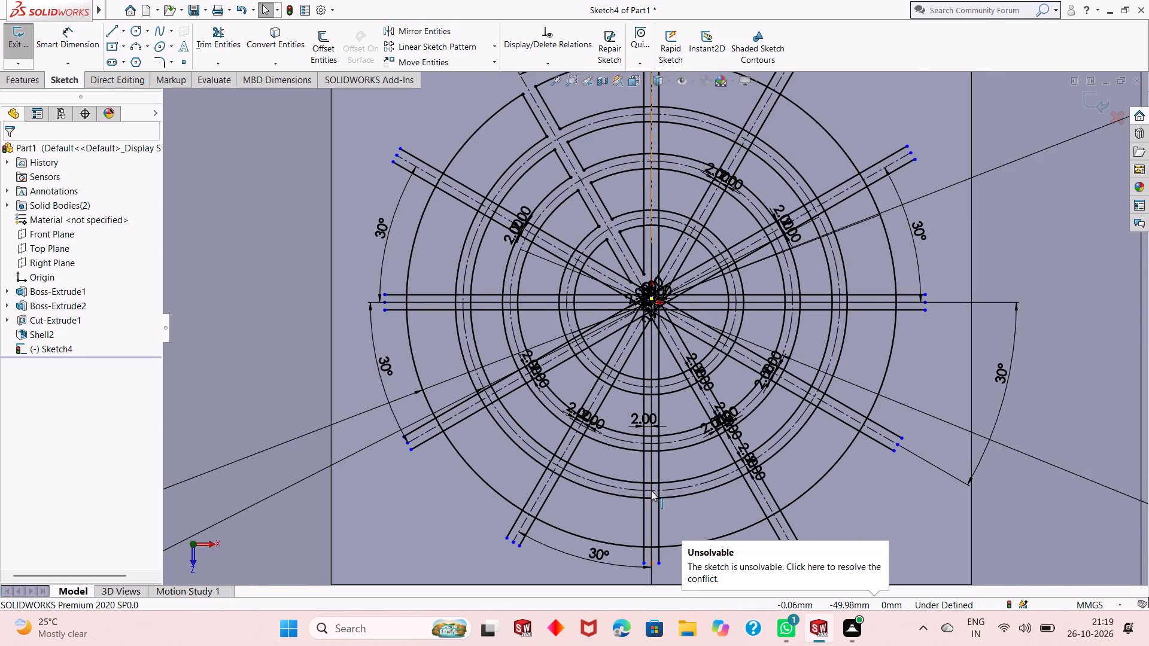
scroll(651, 490, "up", 2)
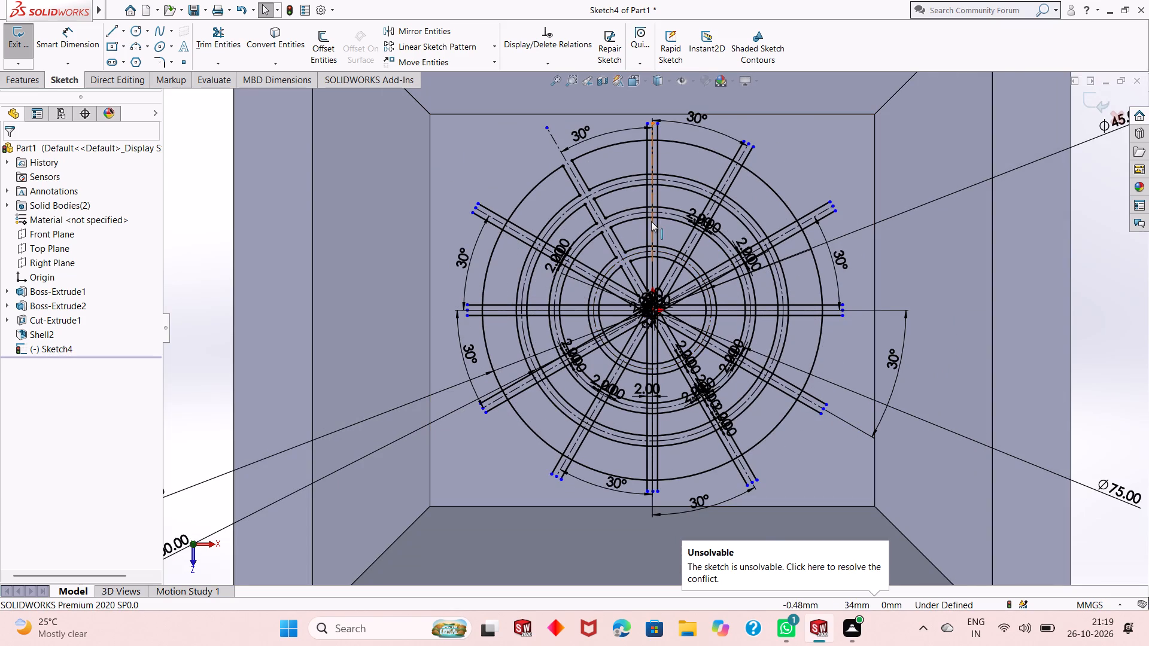
scroll(651, 226, "down", 2)
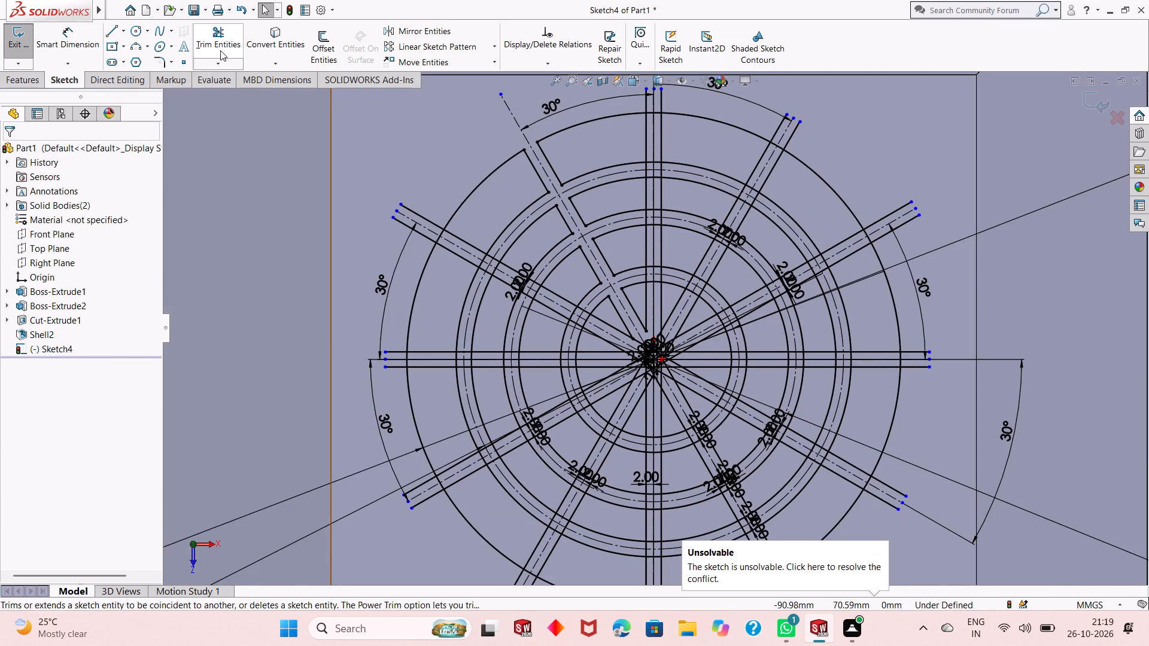
Trim the shallow upper-left spoke's offset lines outside the 130 mm circle, and remove the circle's arc between them.
left_click(220, 52)
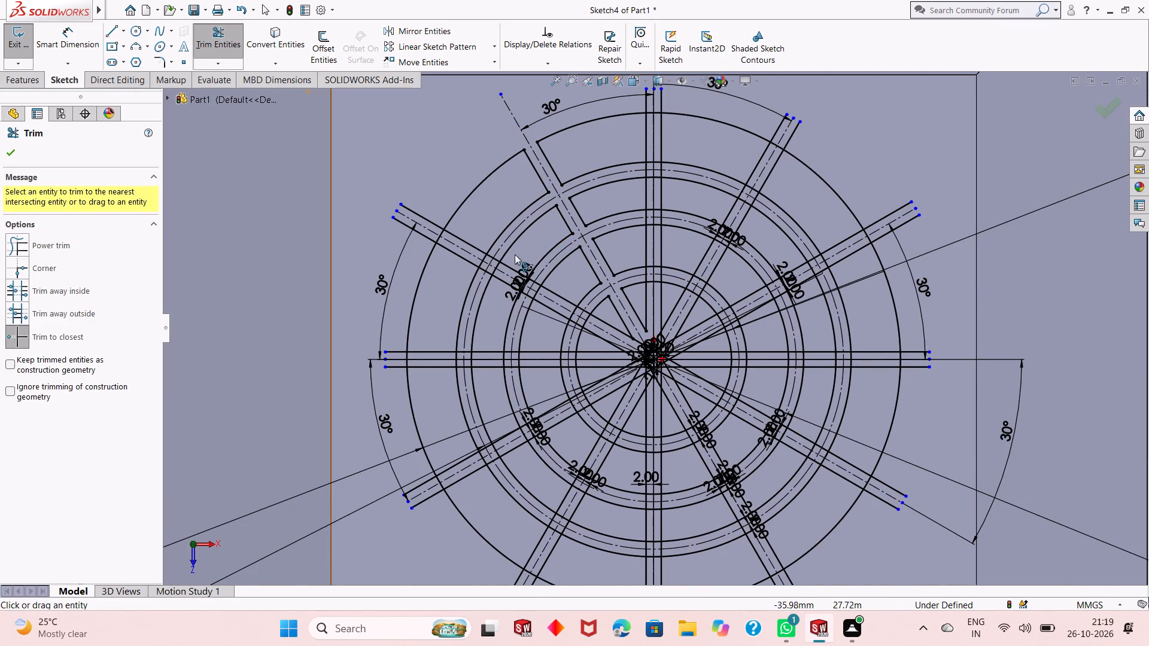
scroll(513, 254, "down", 4)
left_click(411, 221)
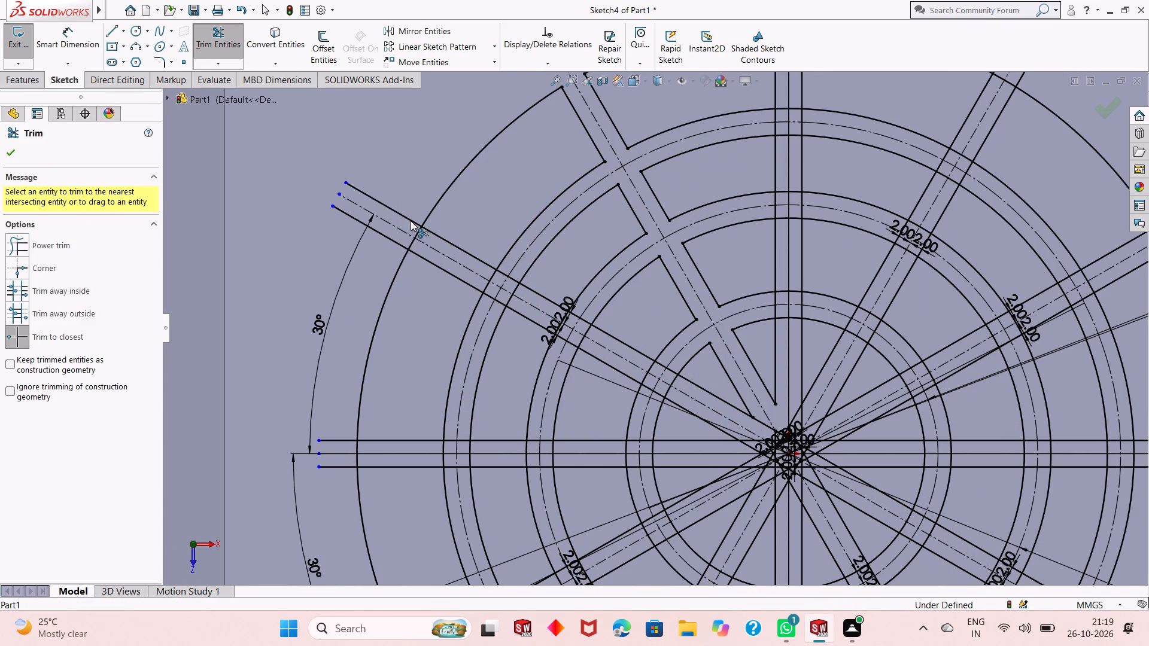
left_click(397, 245)
left_click(418, 233)
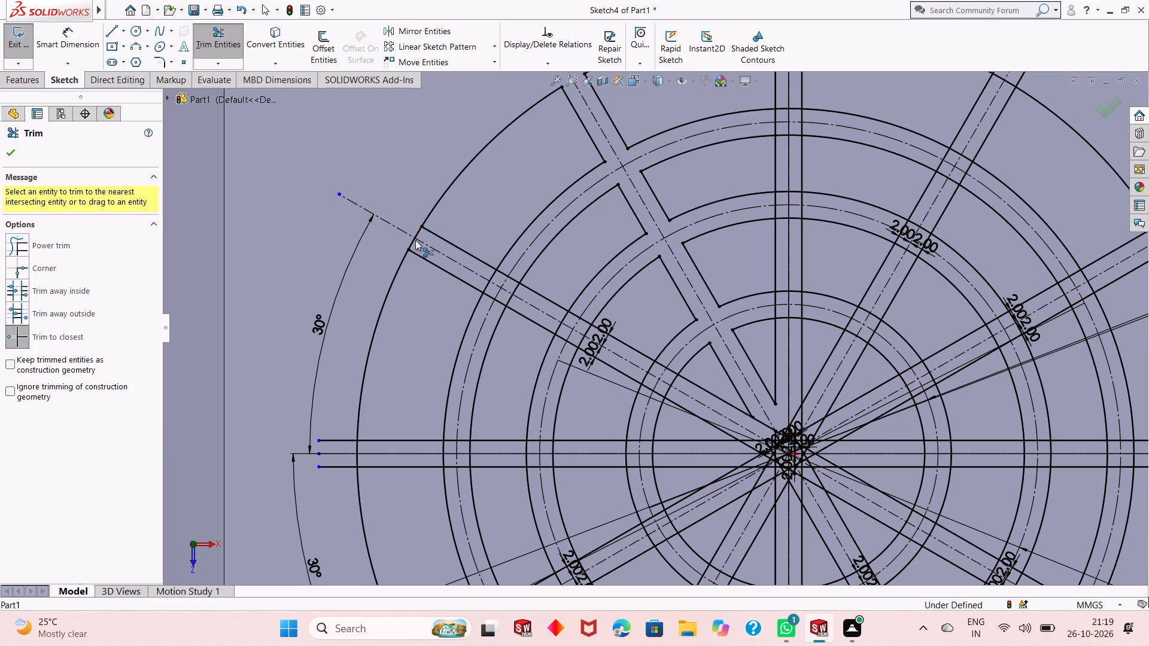
left_click(412, 244)
Trim the crossing of the shallow upper-left spoke and the 100 mm ring, removing the arcs and spoke edges inside it.
scroll(496, 294, "down", 5)
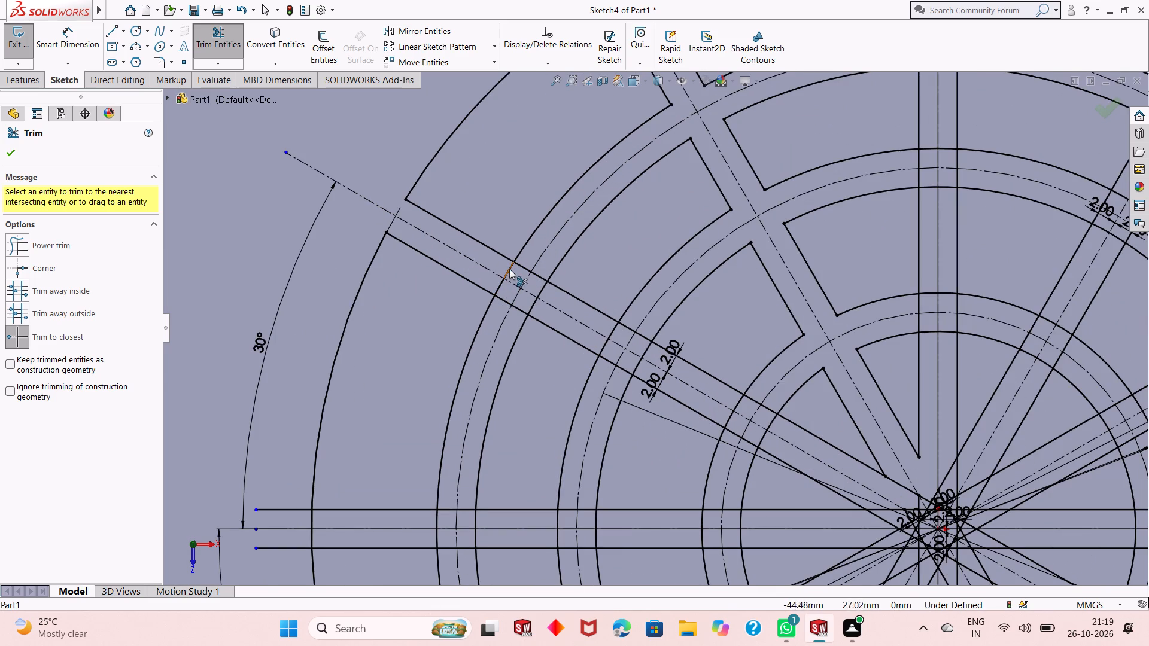
left_click(510, 270)
left_click(500, 288)
left_click(500, 301)
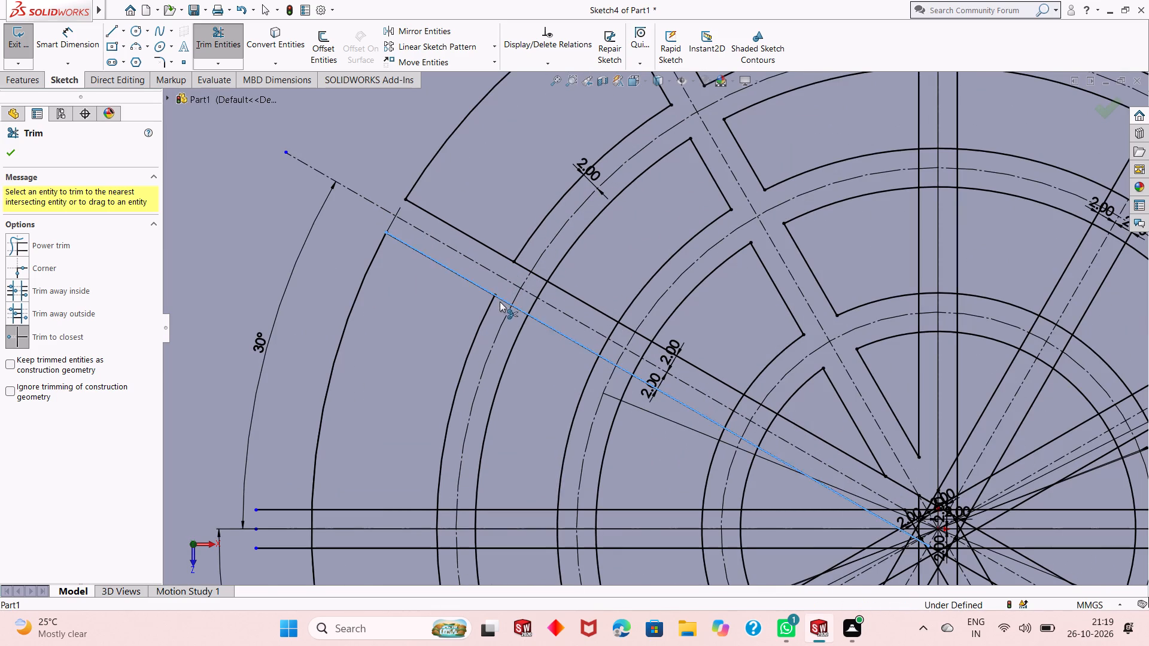
left_click(522, 270)
left_click(545, 278)
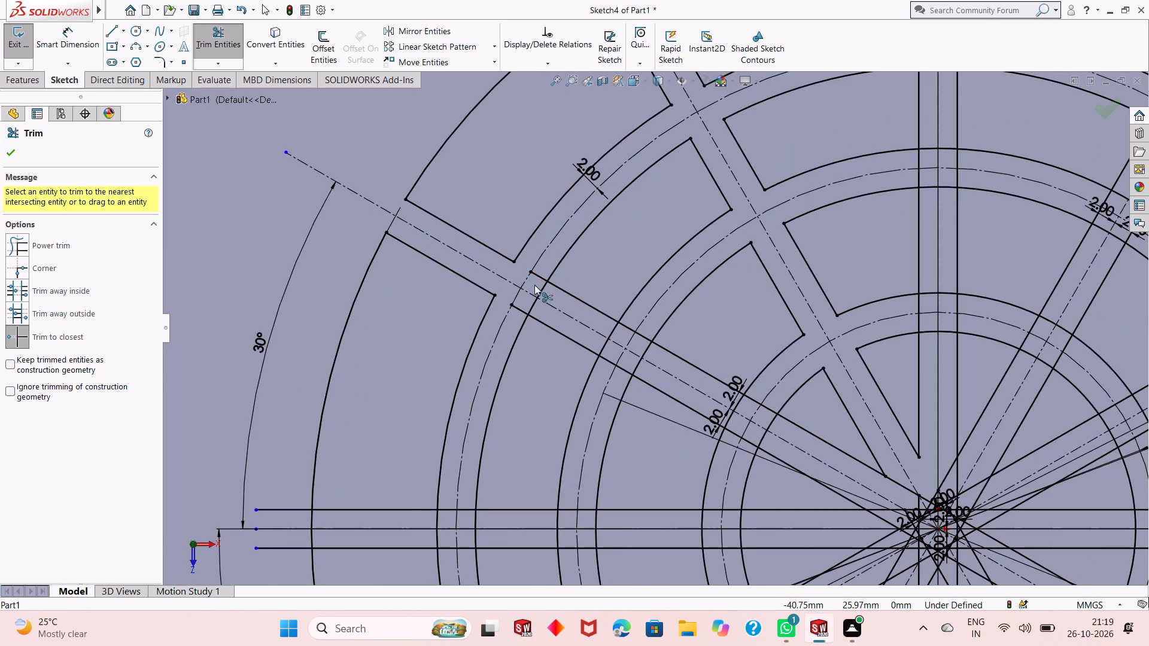
left_click(517, 308)
left_click(529, 306)
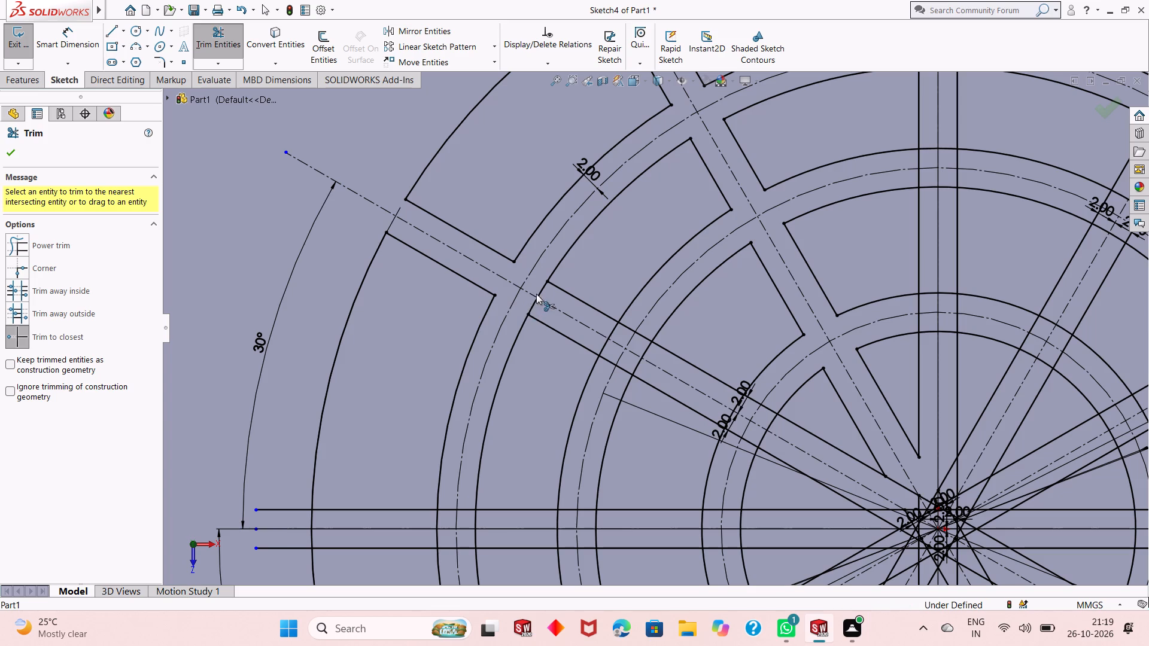
left_click(543, 287)
Trim the crossing of the shallow upper-left spoke and the middle ring, removing the ring arcs and spoke edges inside it.
scroll(571, 343, "up", 2)
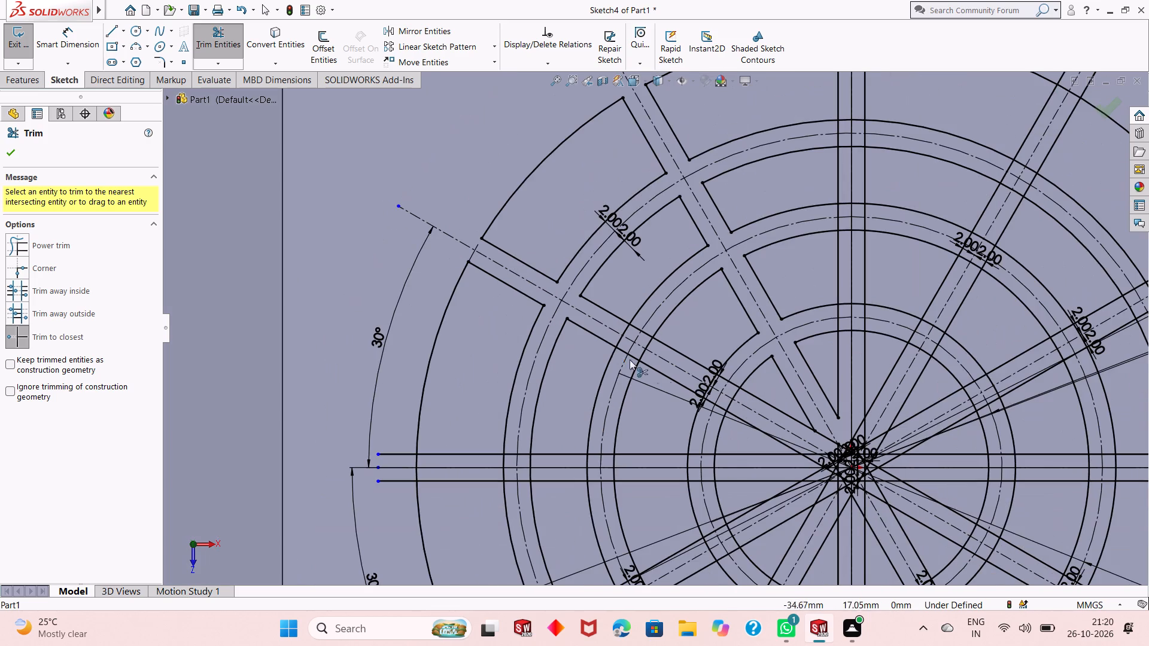
scroll(721, 388, "down", 3)
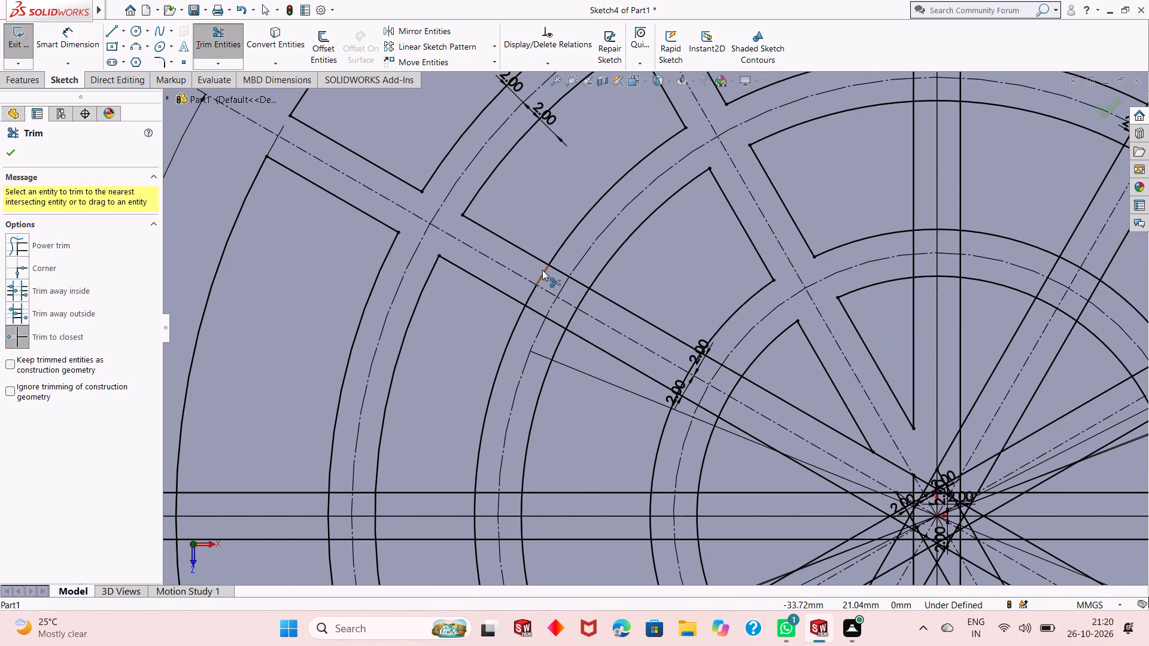
left_click(542, 271)
left_click(531, 297)
left_click(531, 308)
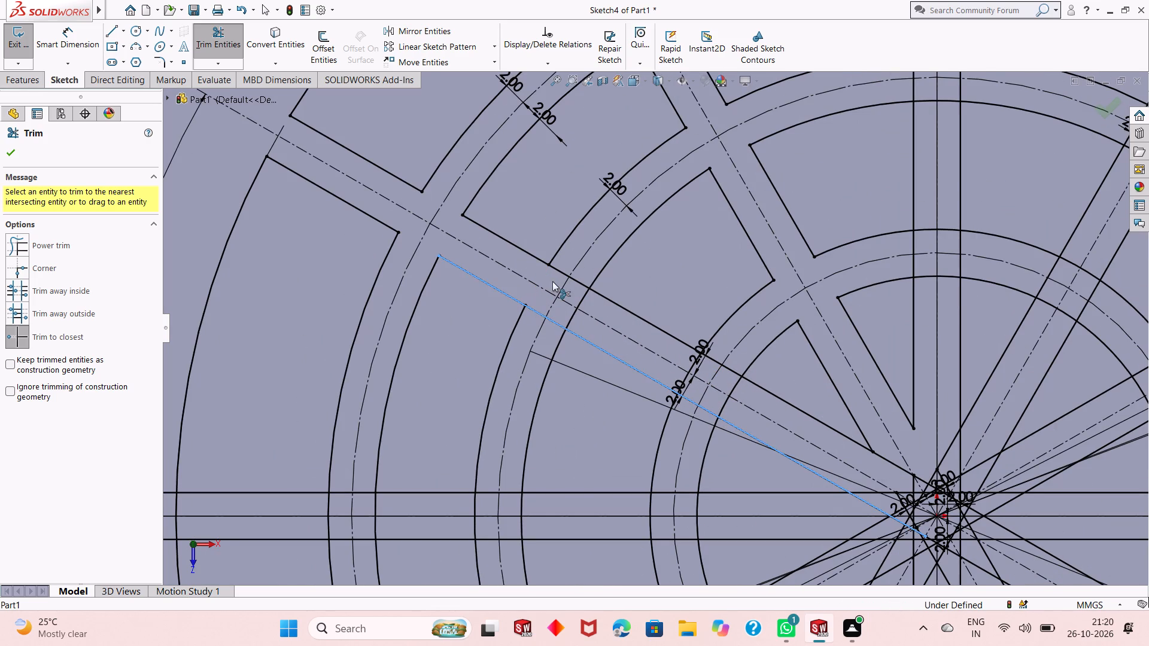
left_click(560, 269)
left_click(579, 279)
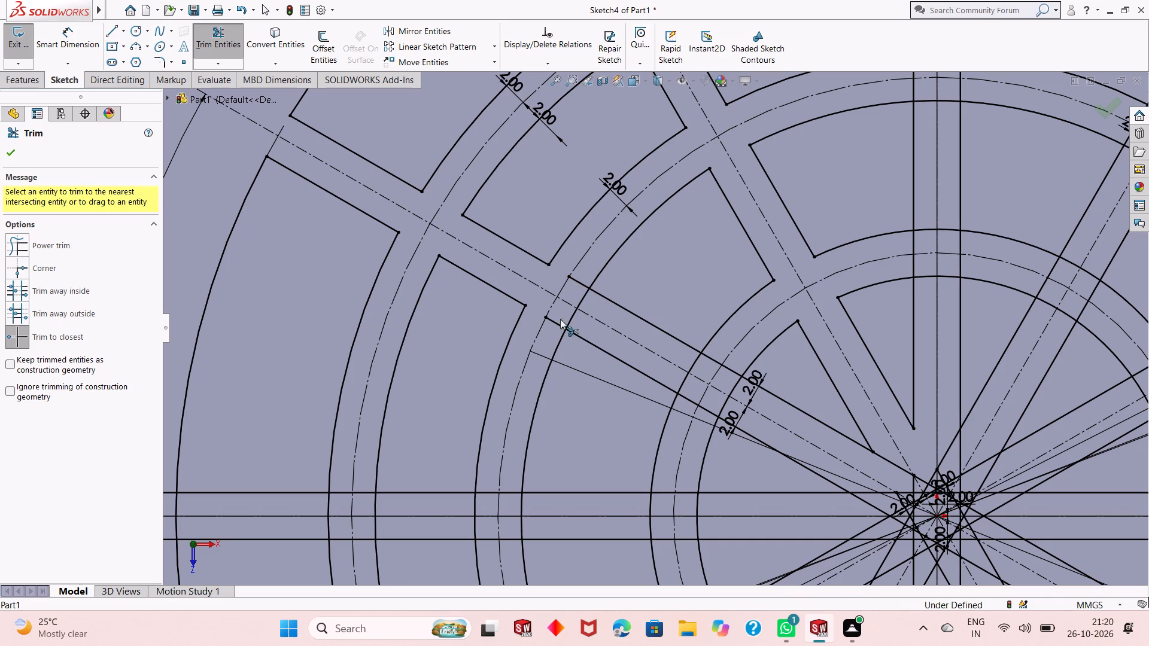
left_click(557, 322)
left_click(568, 317)
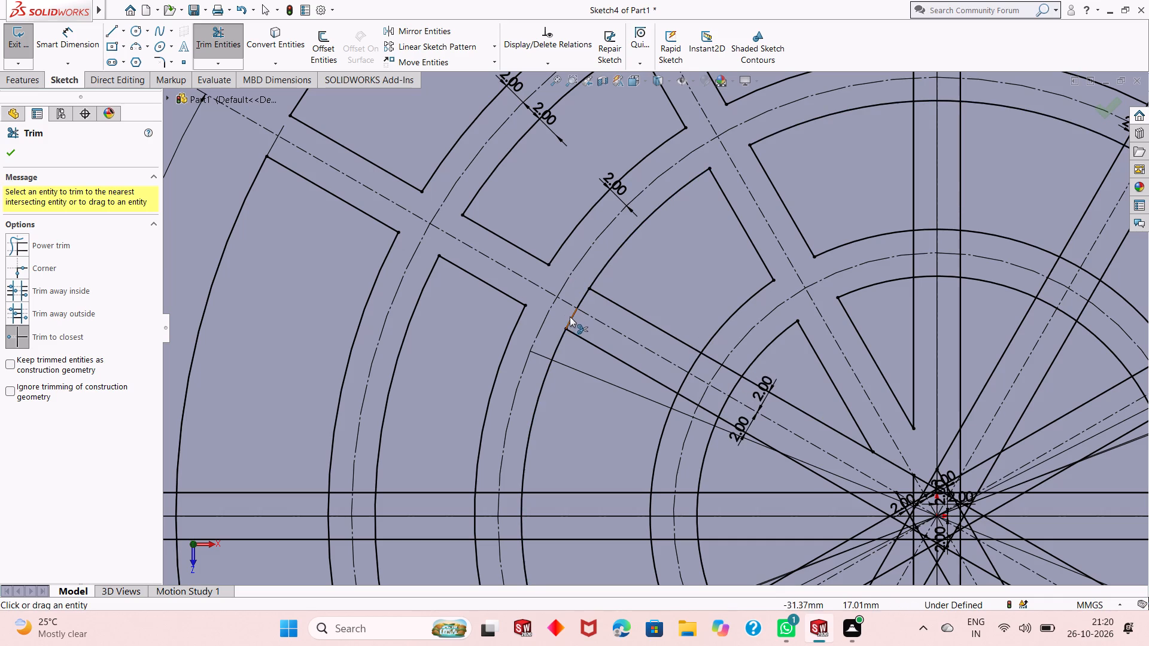
left_click(571, 315)
left_click(579, 302)
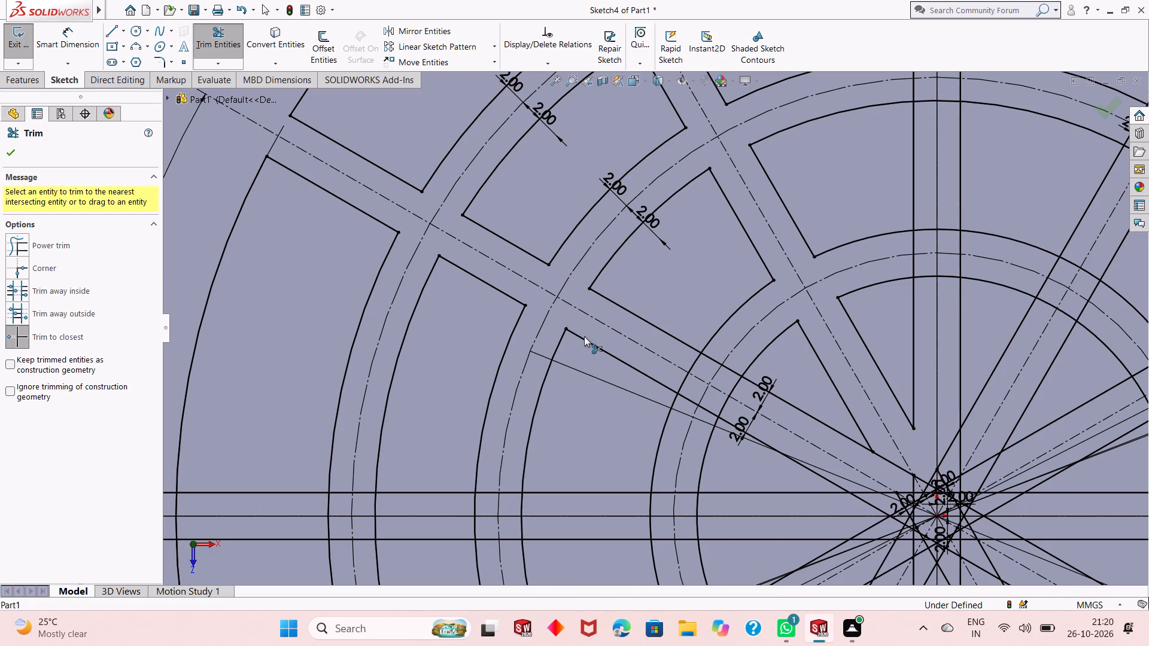
Trim the crossing of the shallow upper-left spoke and the innermost ring, removing the ring arcs and spoke edges inside it.
scroll(585, 340, "up", 4)
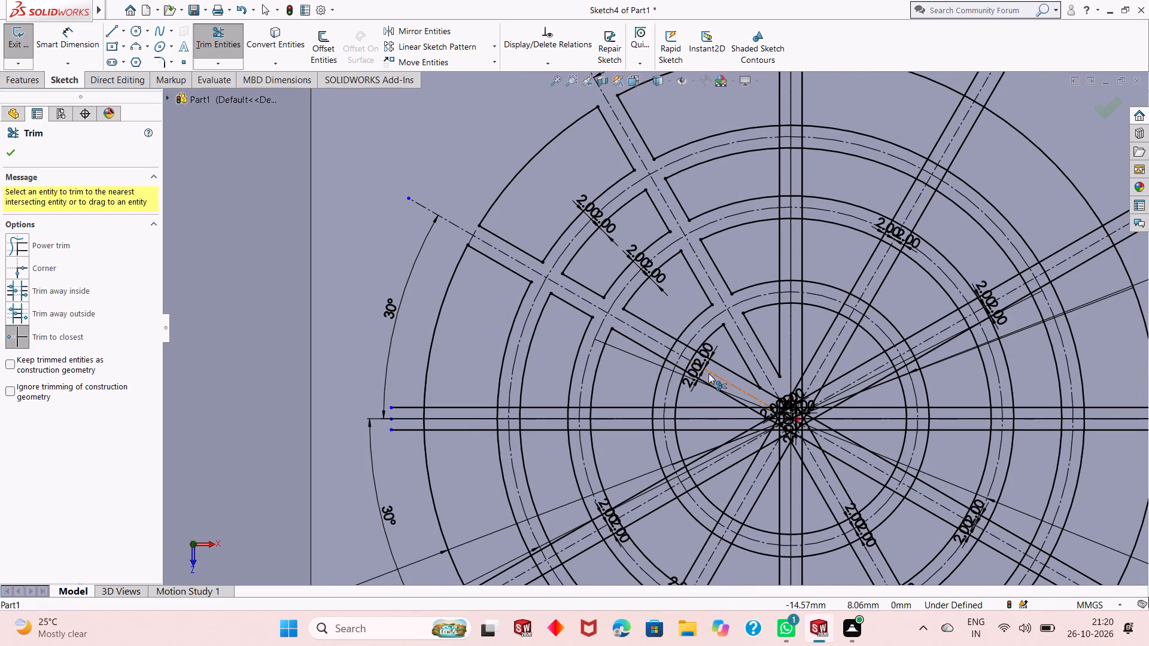
scroll(710, 375, "down", 5)
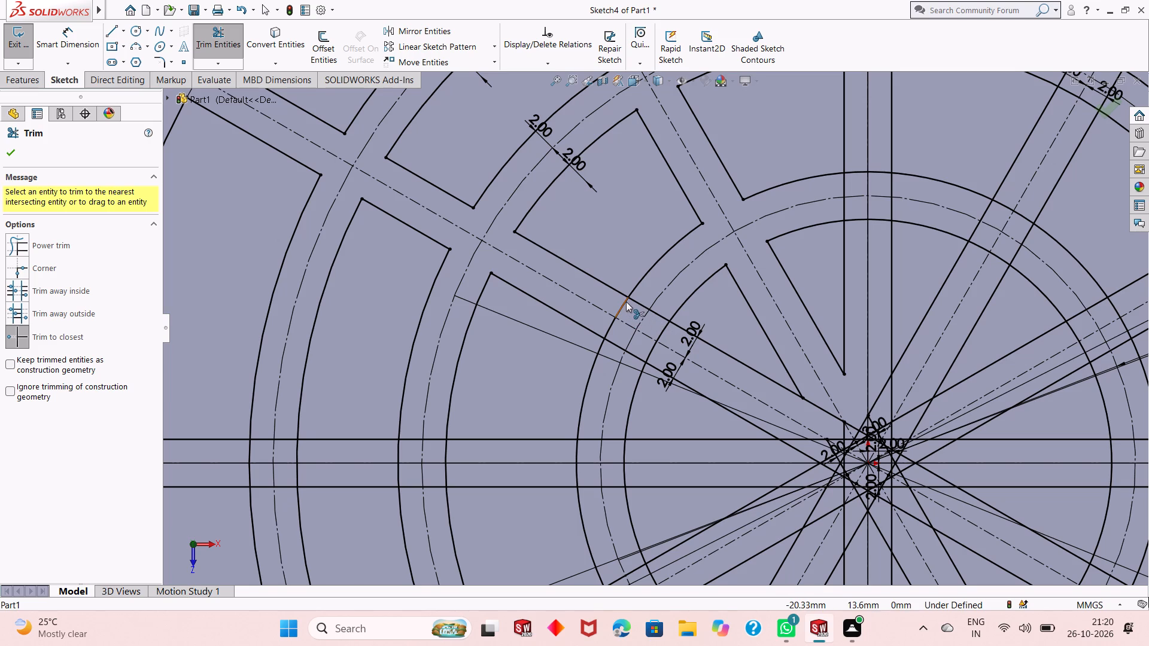
left_click(626, 301)
left_click(608, 327)
left_click(615, 343)
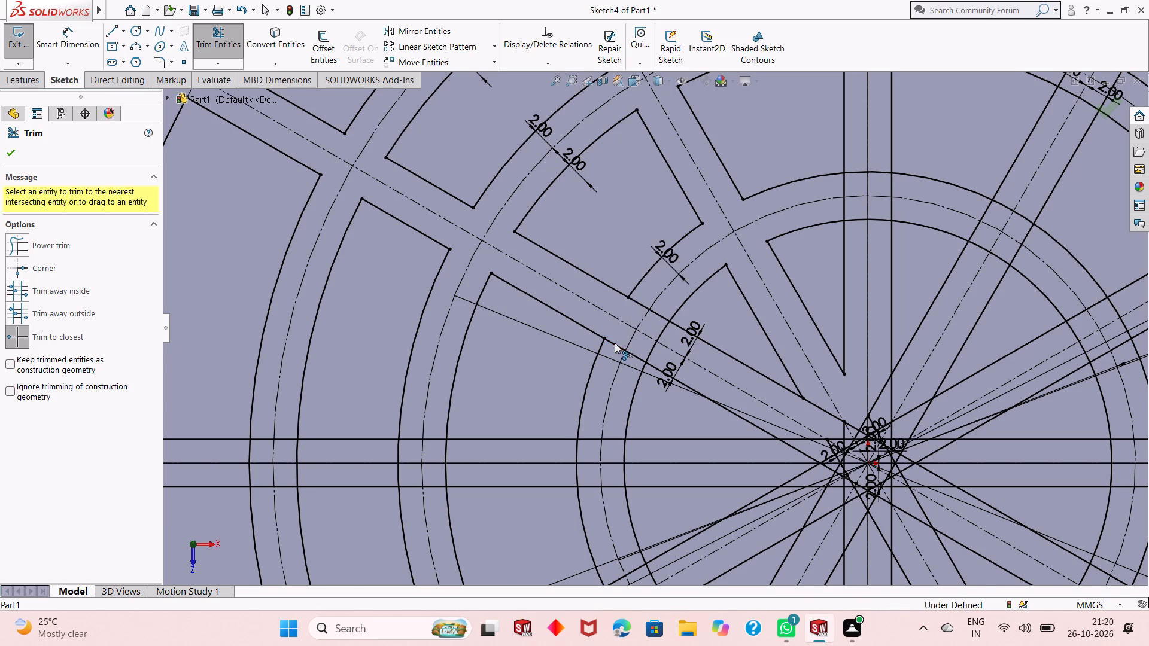
left_click(637, 303)
left_click(661, 318)
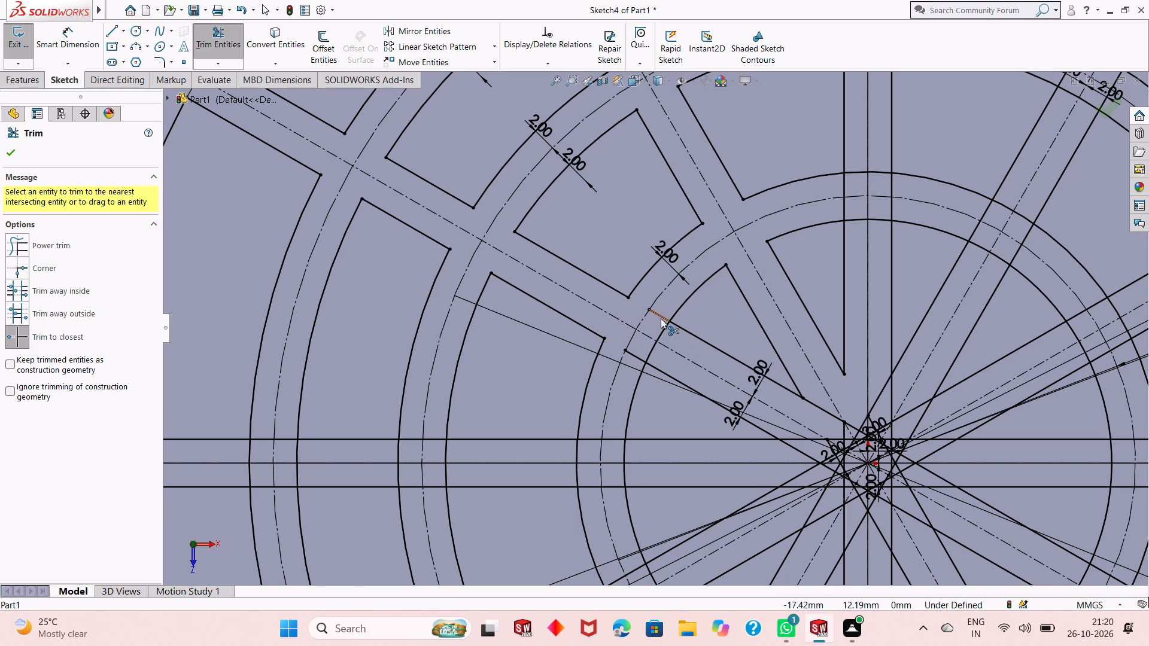
left_click(637, 357)
left_click(651, 351)
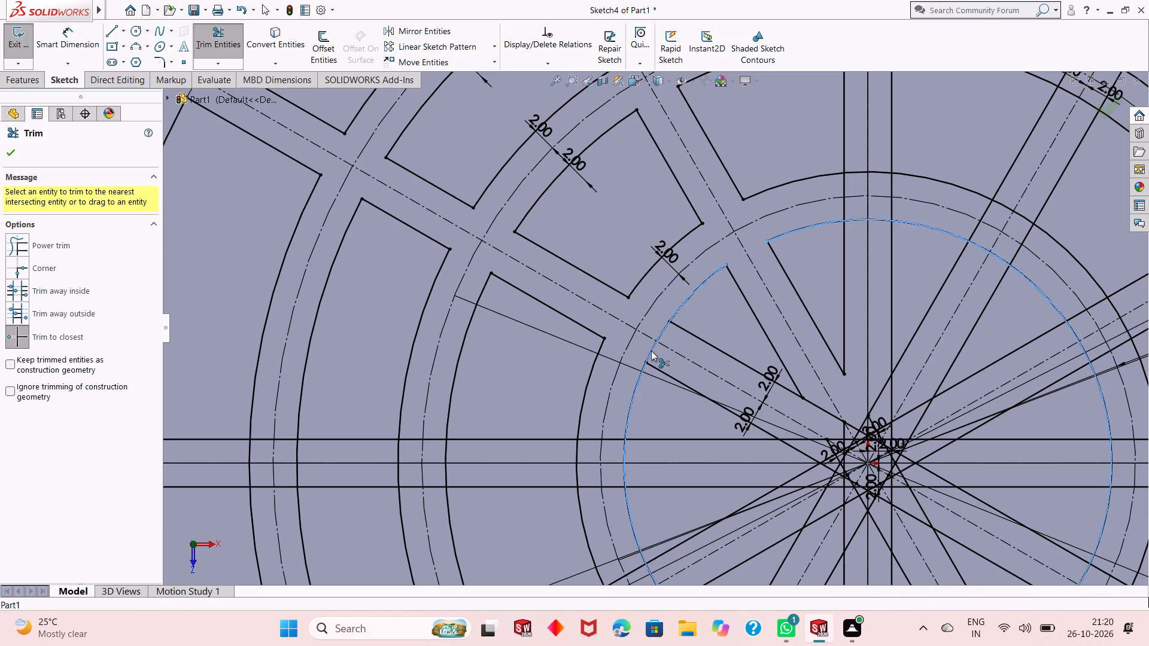
left_click(661, 336)
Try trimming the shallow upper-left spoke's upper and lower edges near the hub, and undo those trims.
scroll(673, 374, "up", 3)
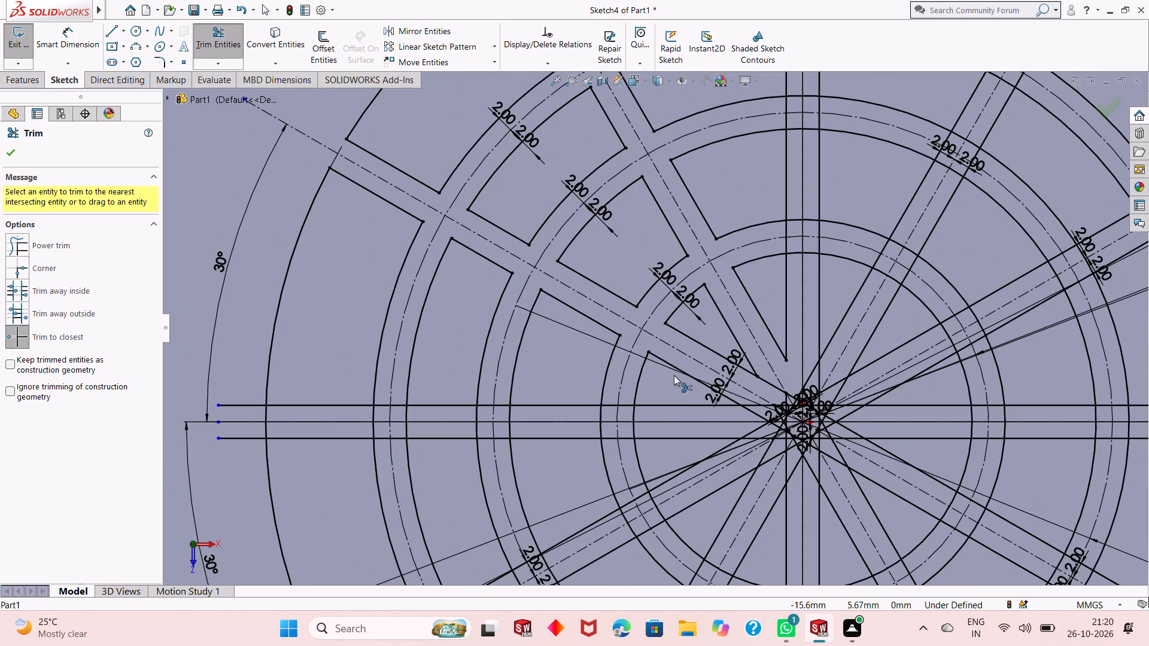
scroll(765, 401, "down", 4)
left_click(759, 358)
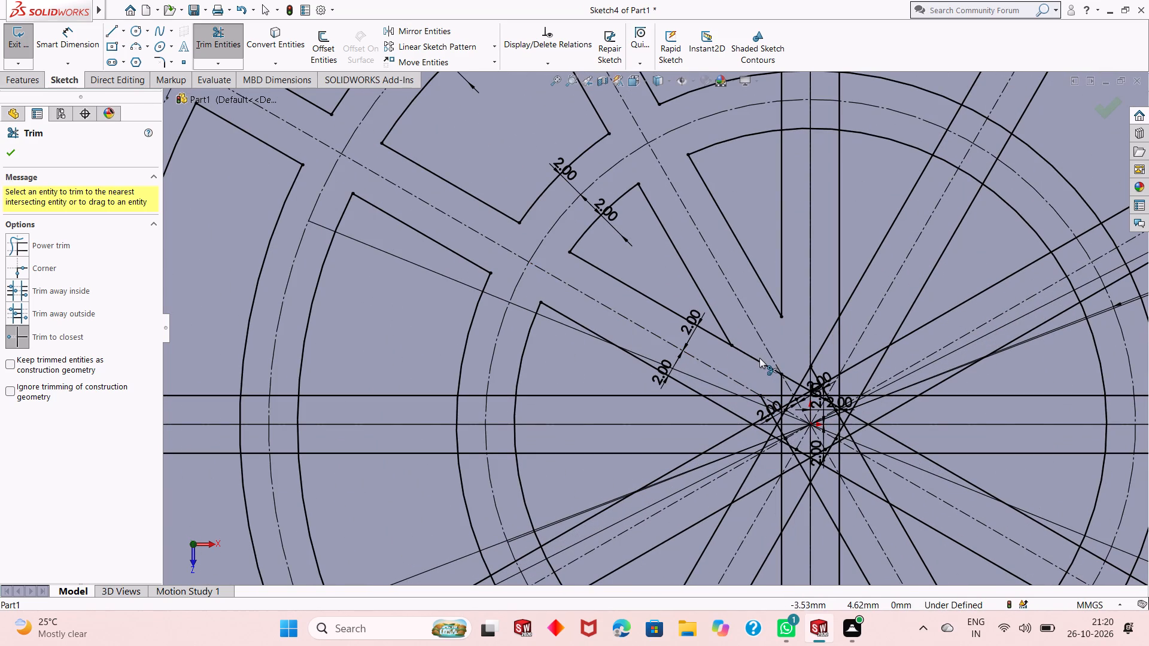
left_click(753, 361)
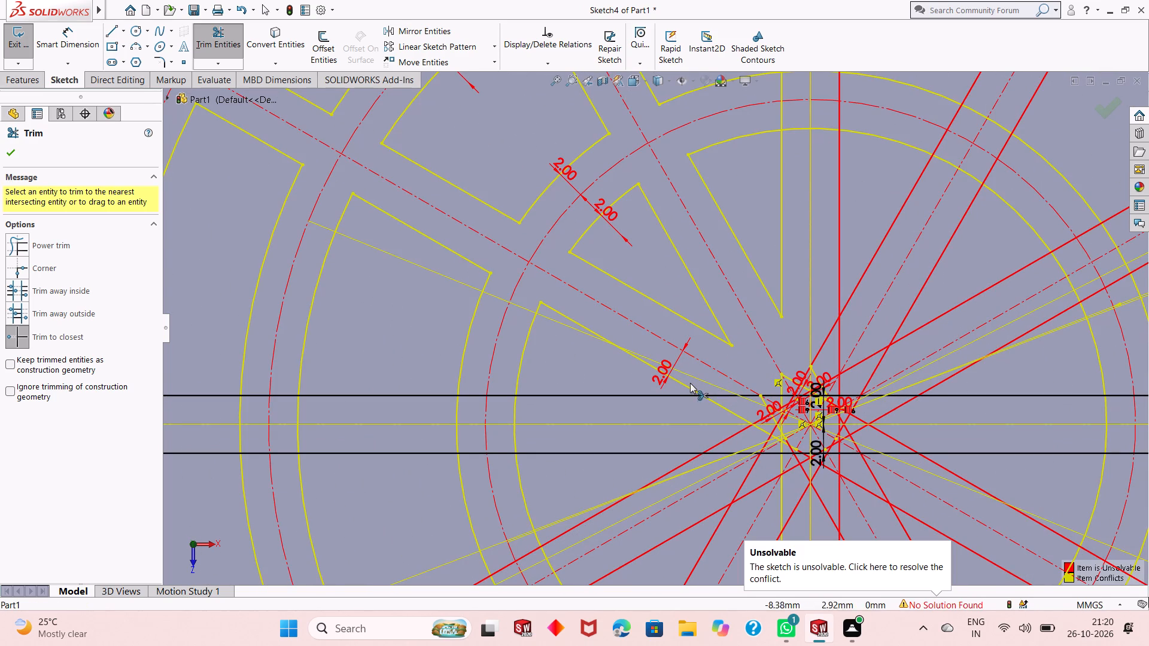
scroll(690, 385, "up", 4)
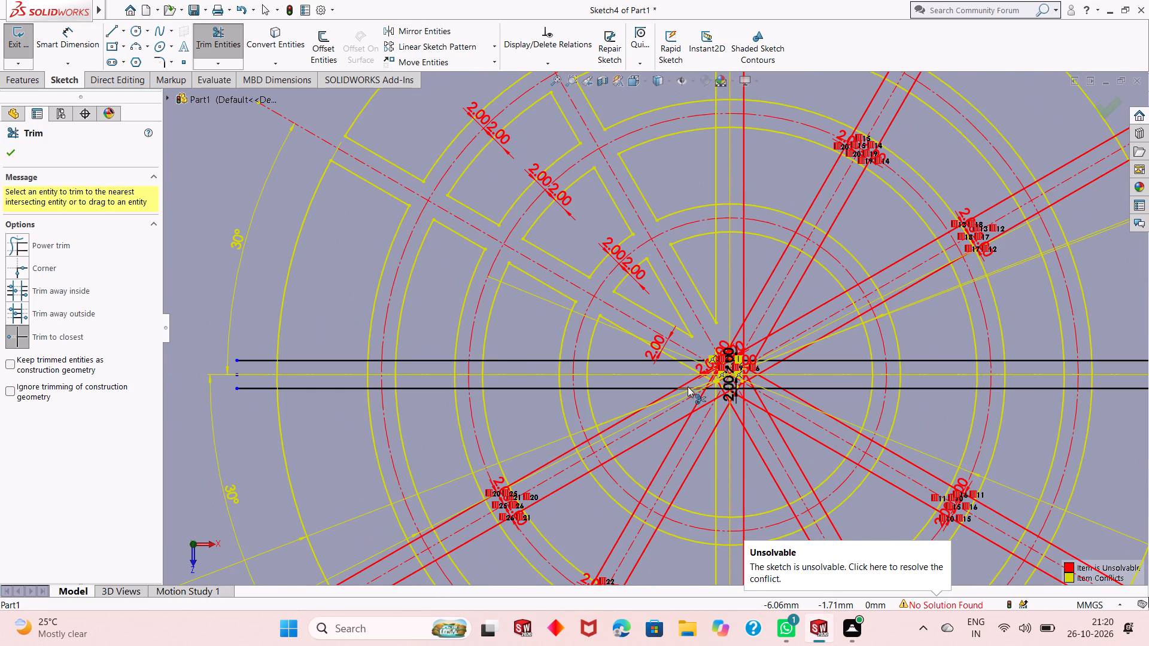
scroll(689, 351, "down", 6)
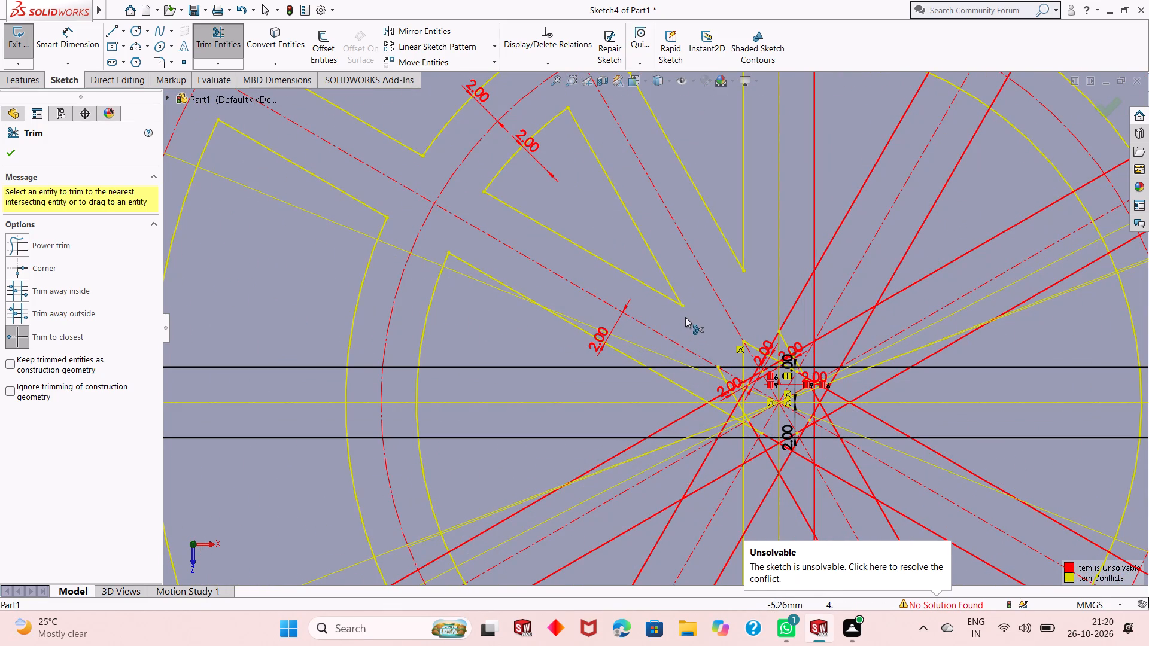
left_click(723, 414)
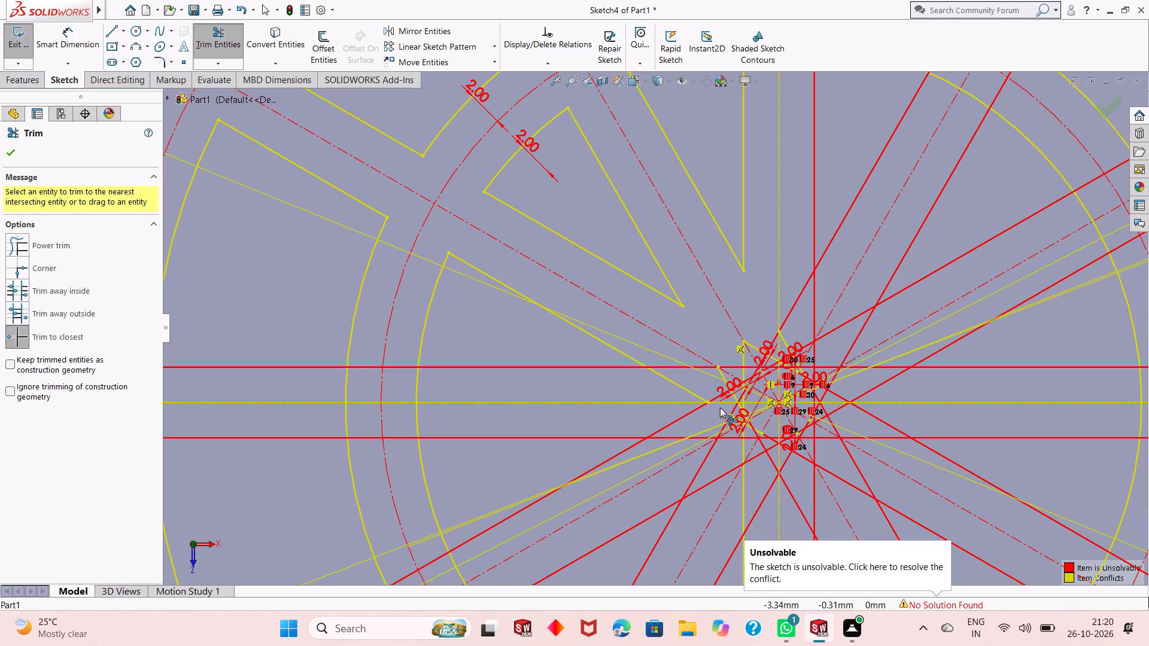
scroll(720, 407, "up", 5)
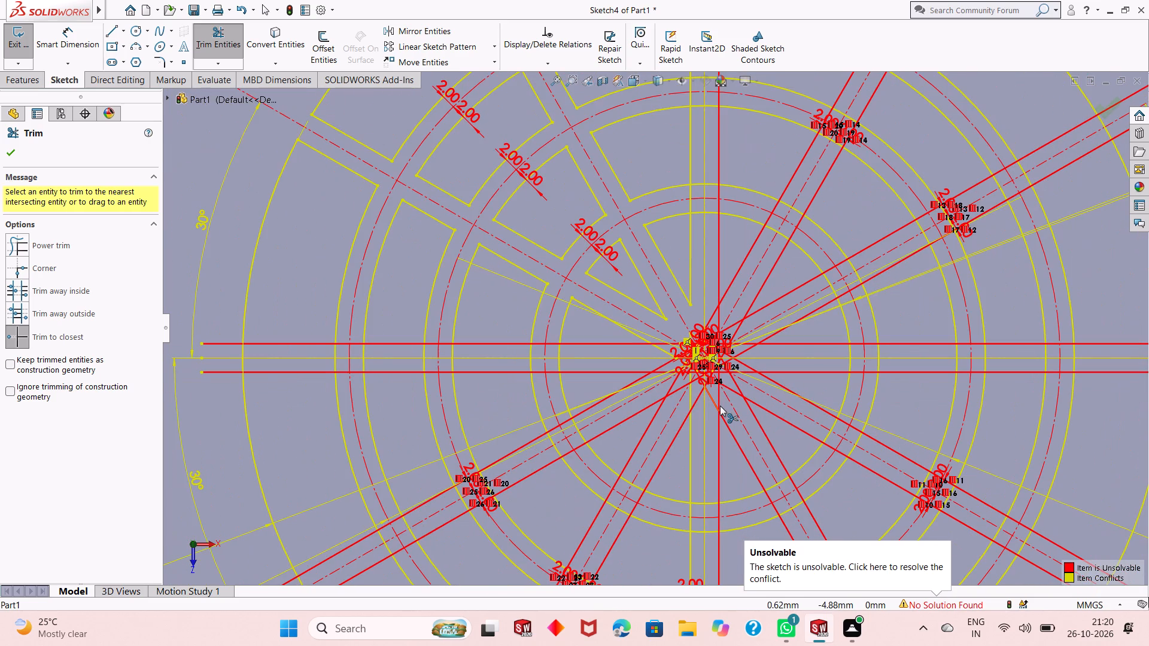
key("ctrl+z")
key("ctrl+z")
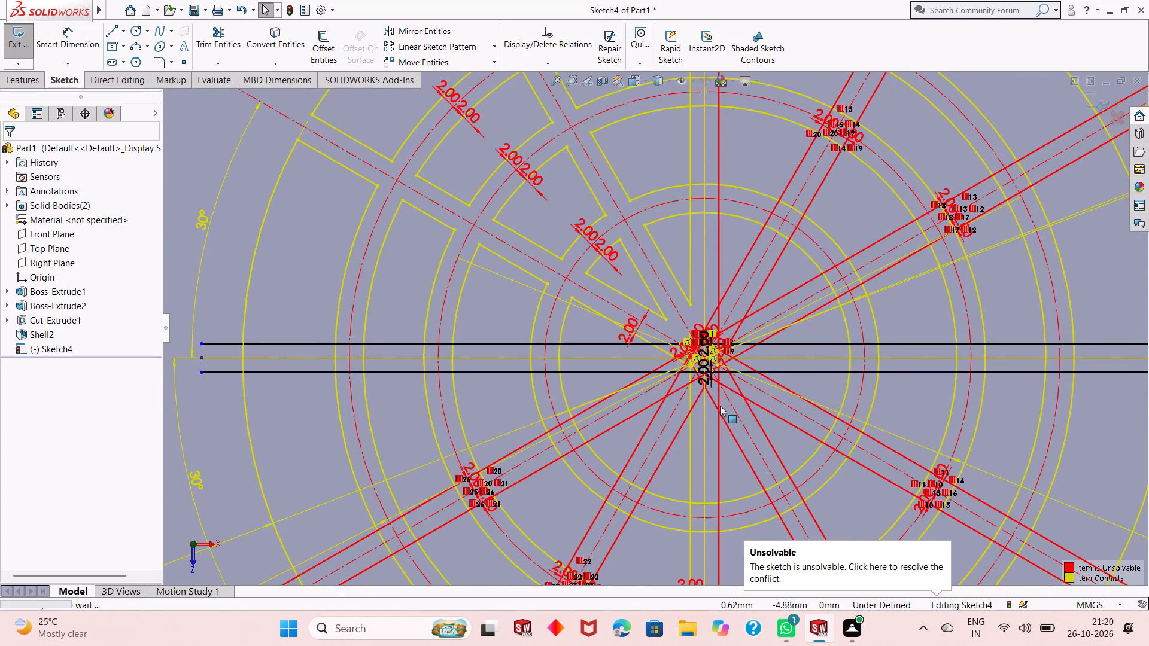
Delete the two 2.00 mm offset dimensions on either side of the shallow upper-left spoke's centerline.
scroll(661, 340, "down", 5)
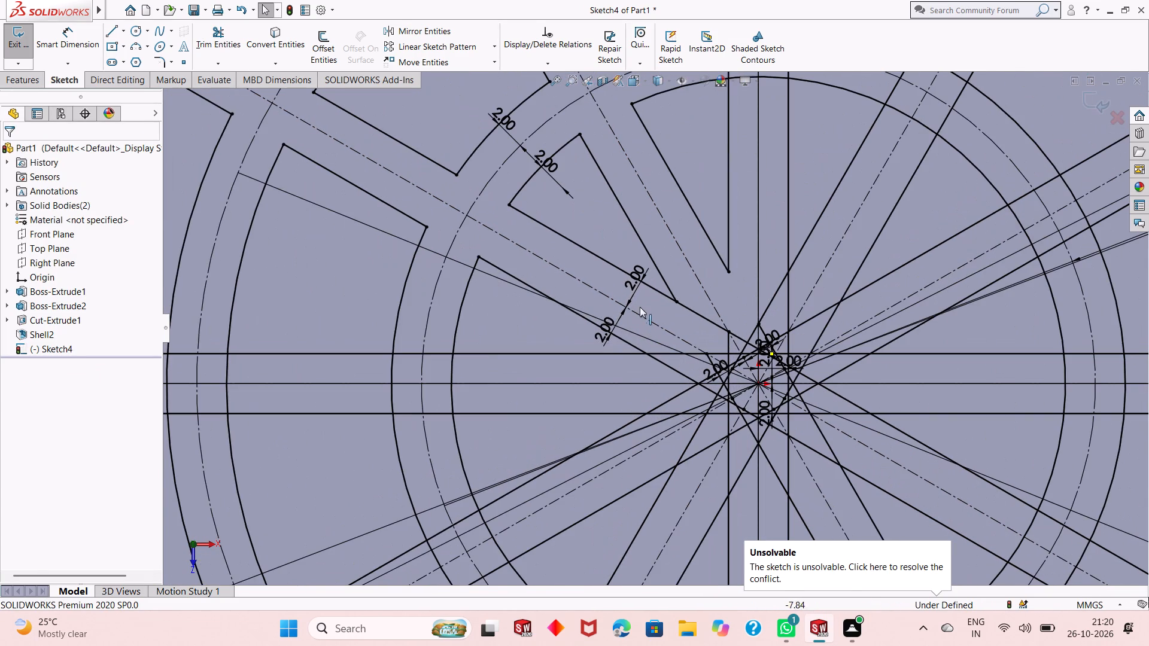
right_click(634, 294)
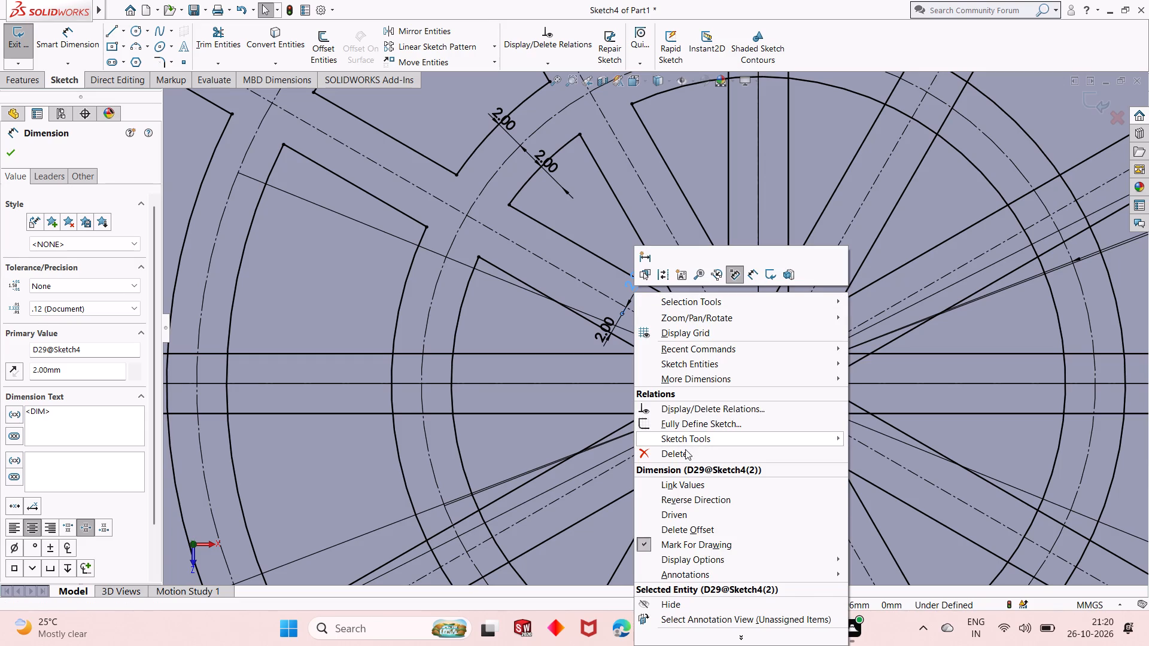
left_click(685, 449)
right_click(607, 331)
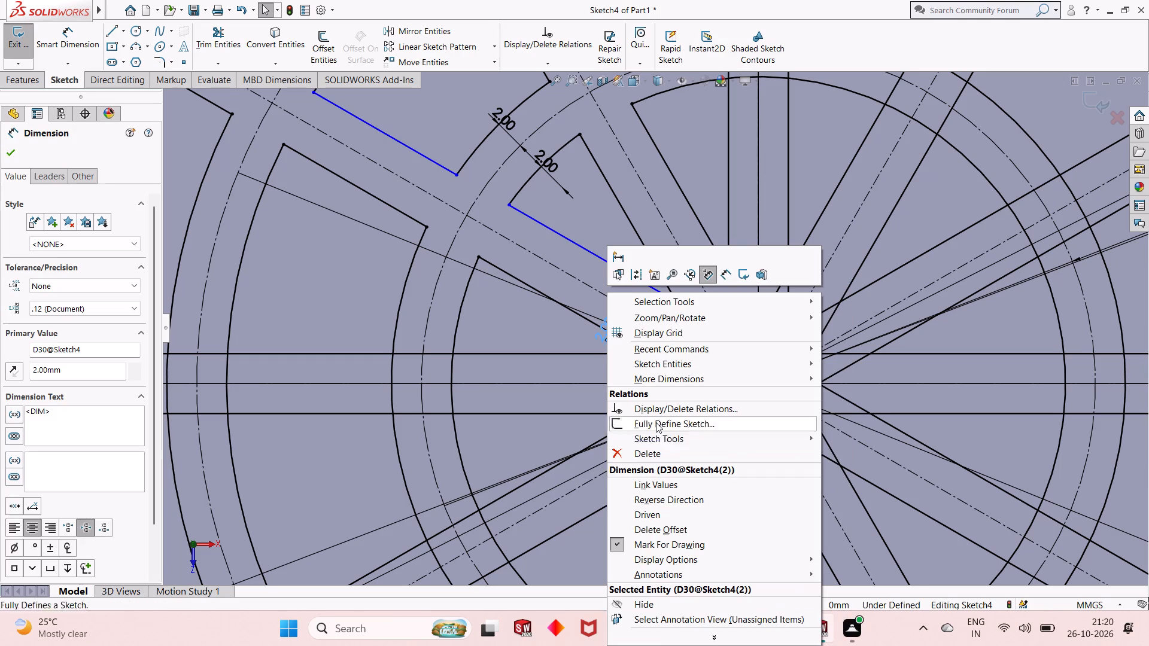
left_click(679, 455)
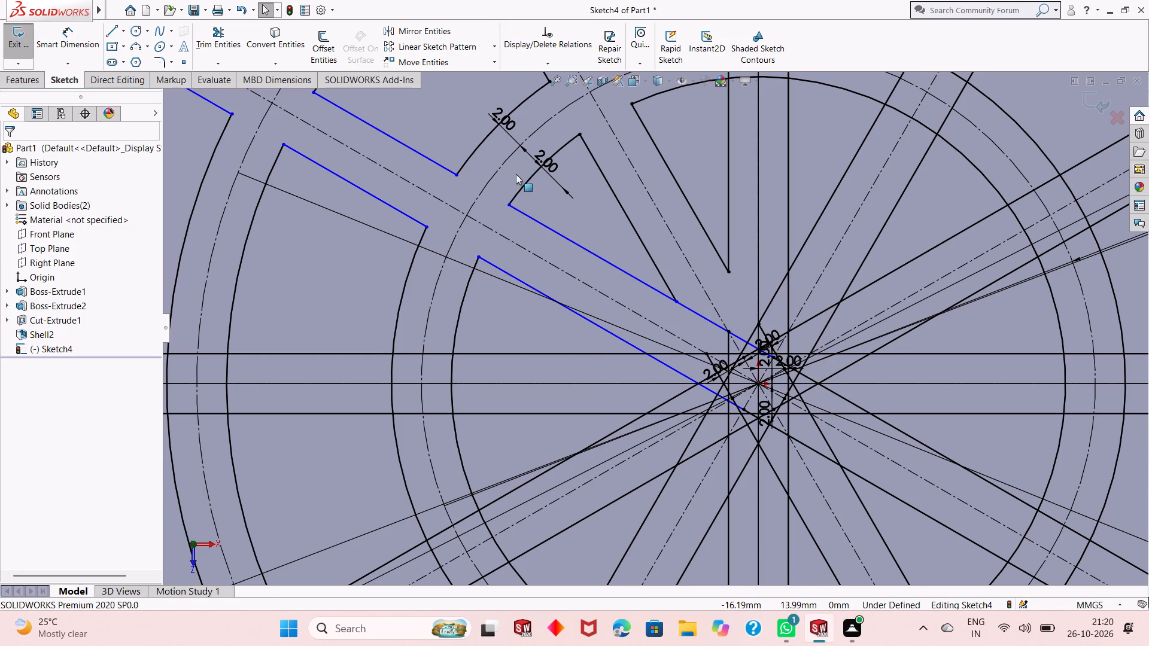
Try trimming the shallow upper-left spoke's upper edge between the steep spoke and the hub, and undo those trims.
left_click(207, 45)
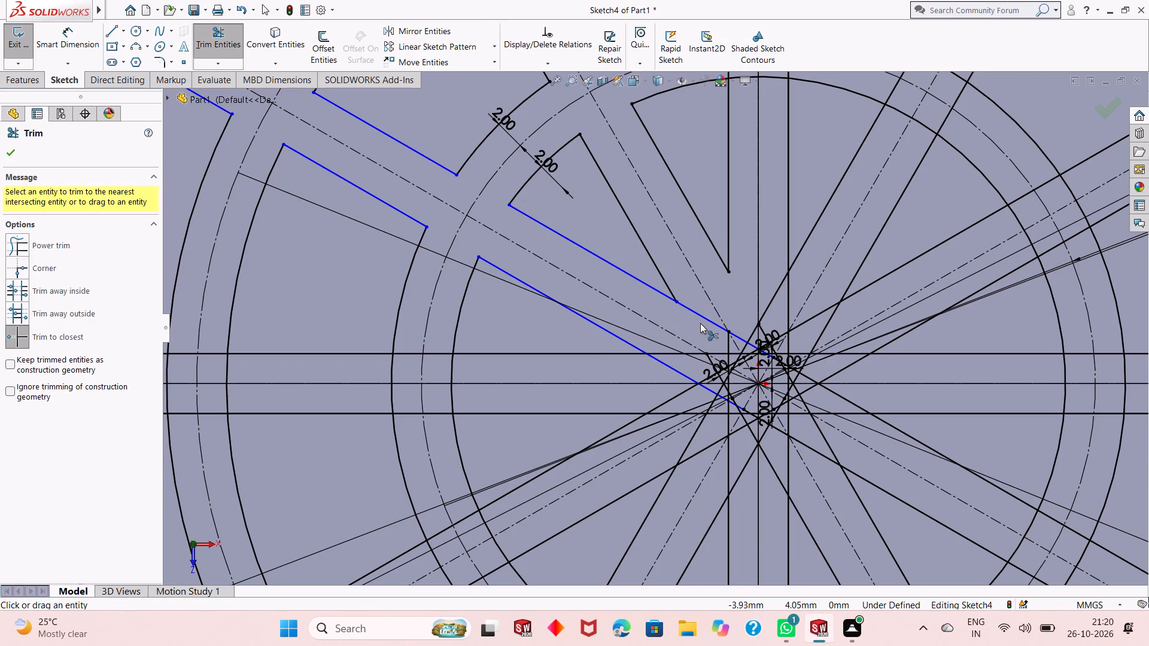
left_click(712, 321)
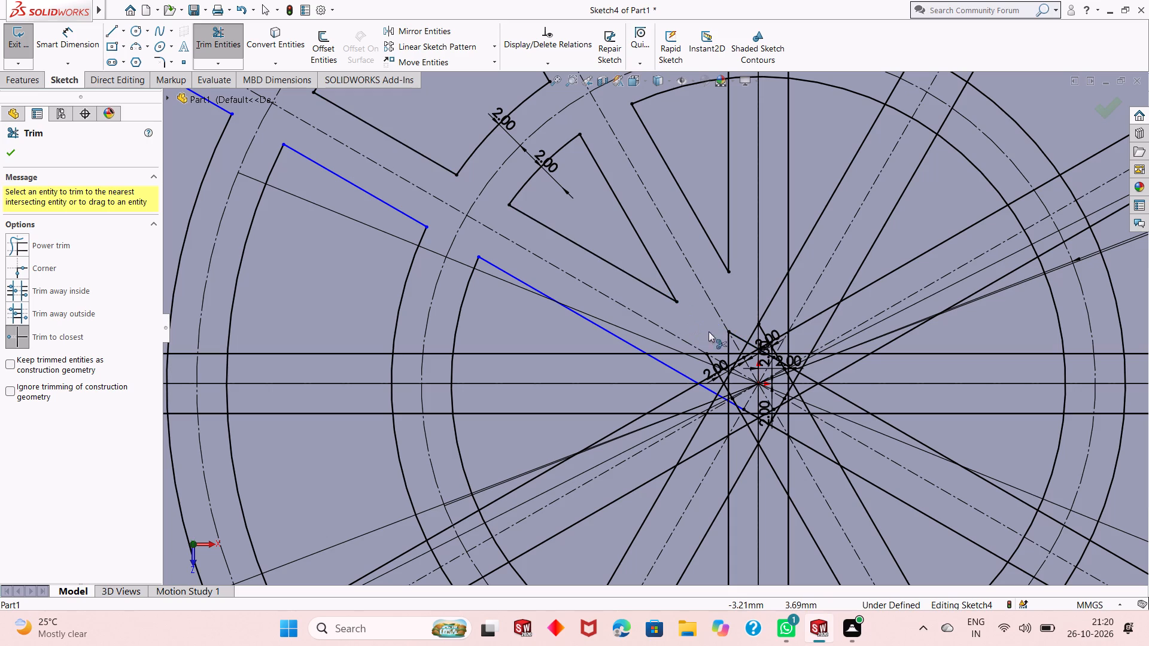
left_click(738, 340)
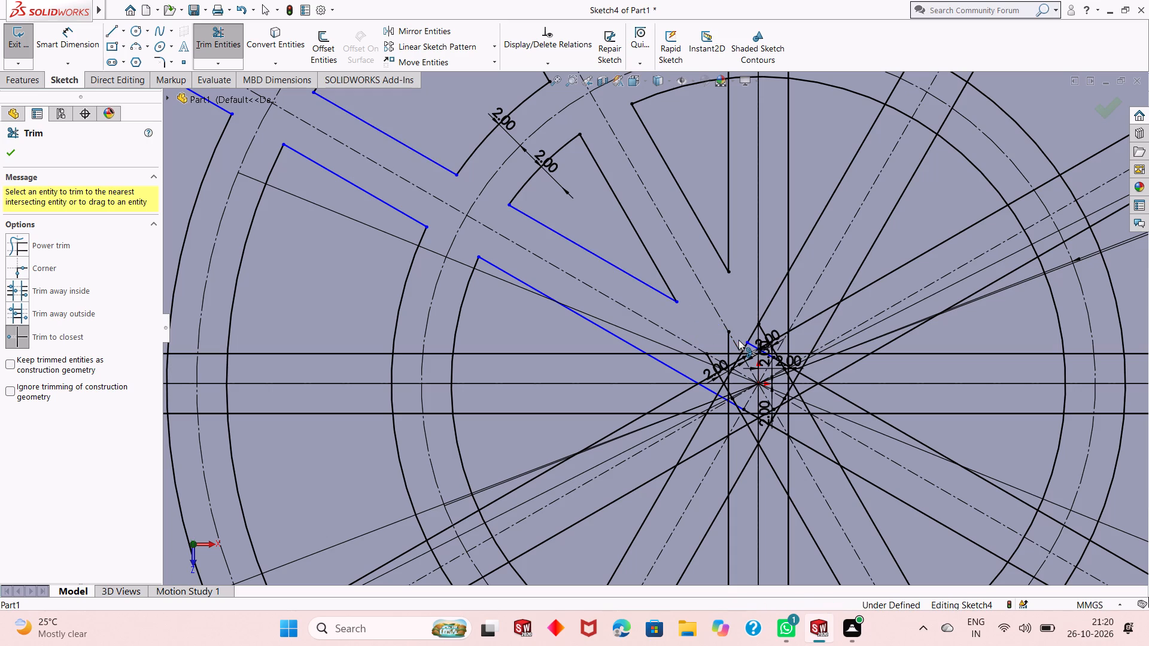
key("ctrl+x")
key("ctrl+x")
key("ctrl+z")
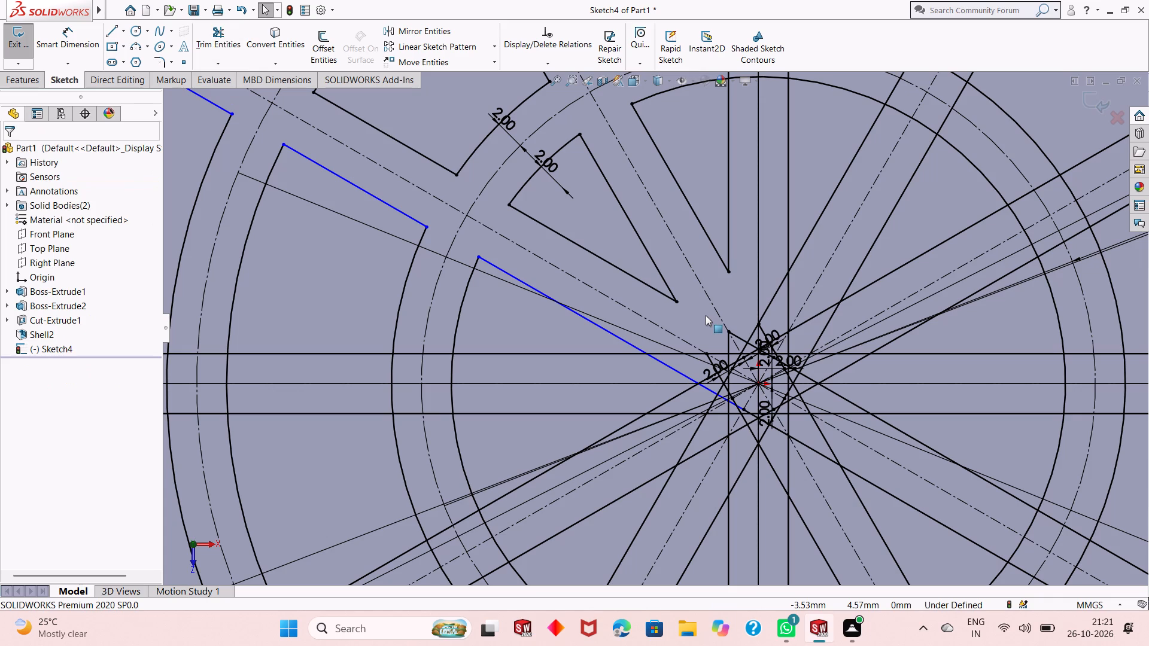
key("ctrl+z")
Trim the shallow upper-left spoke's upper edge piece by piece from its hub end out to the steep spoke's edge.
scroll(801, 368, "down", 9)
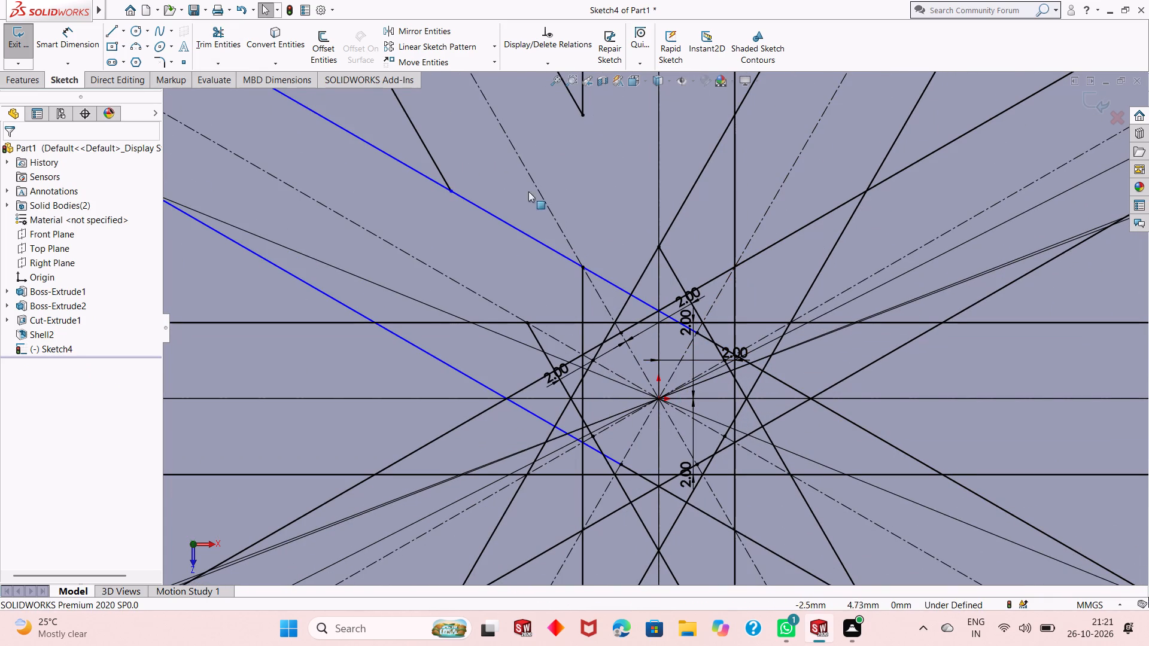
left_click(230, 45)
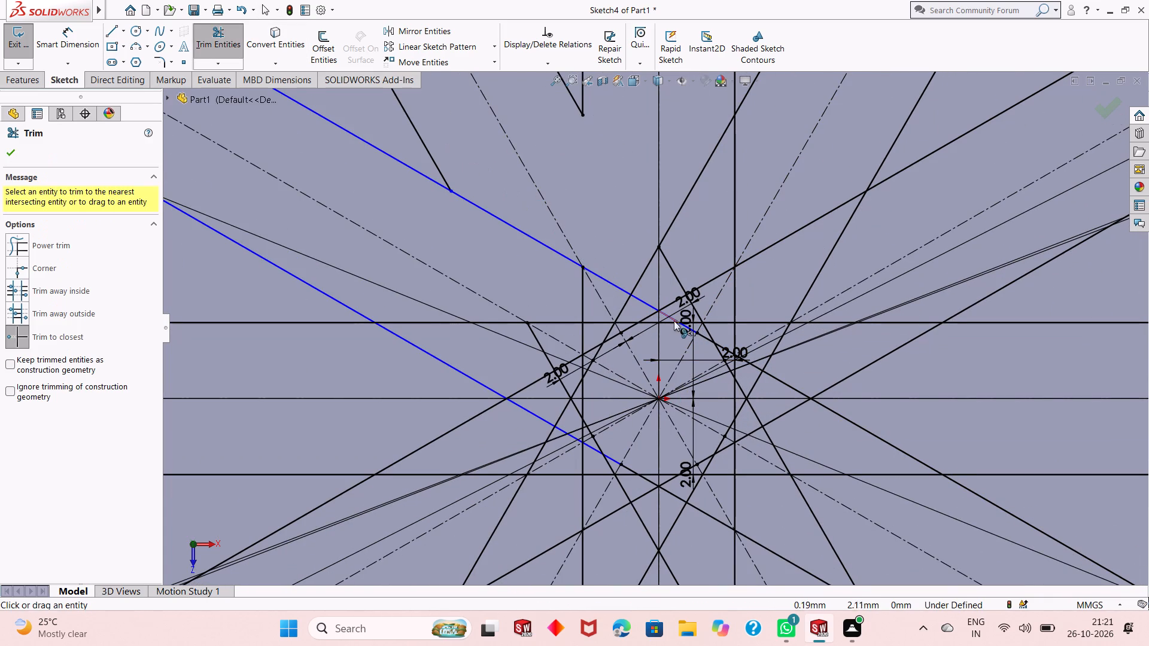
left_click(678, 322)
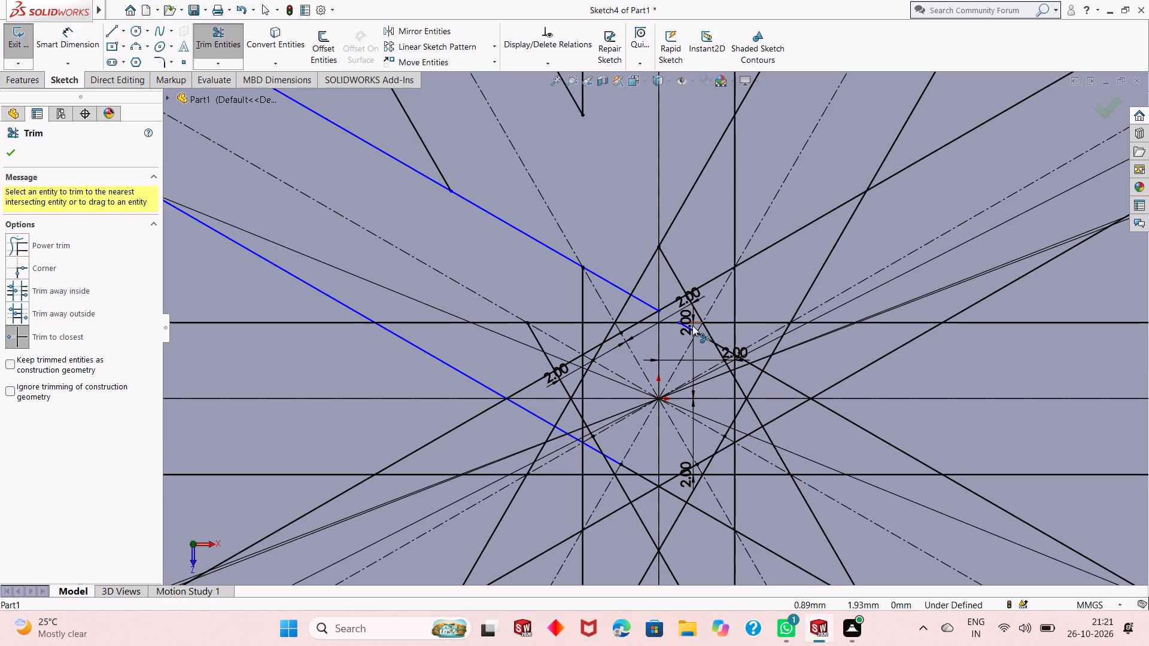
left_click(691, 331)
left_click(642, 301)
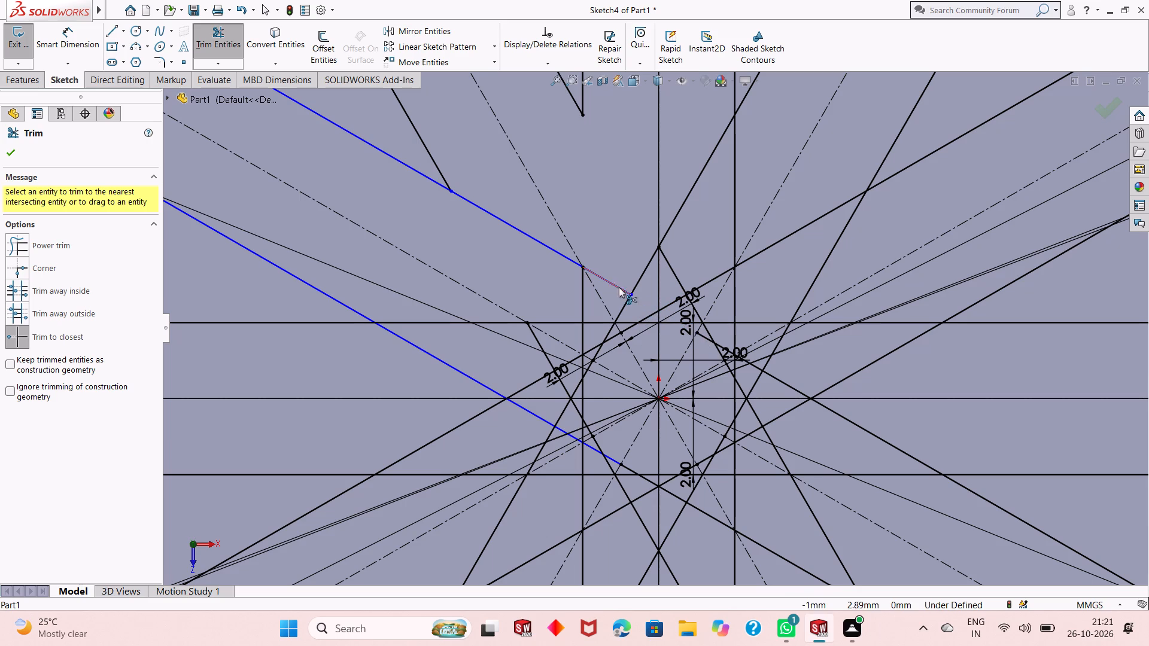
left_click(610, 281)
left_click(565, 258)
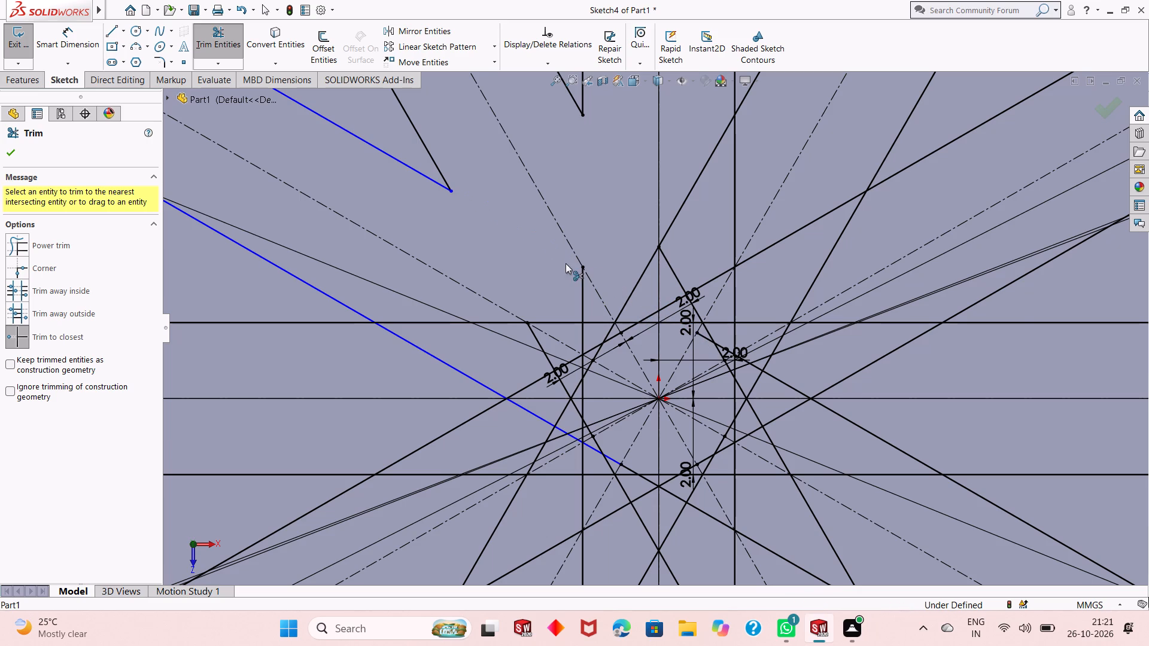
scroll(591, 327, "down", 4)
scroll(591, 328, "up", 6)
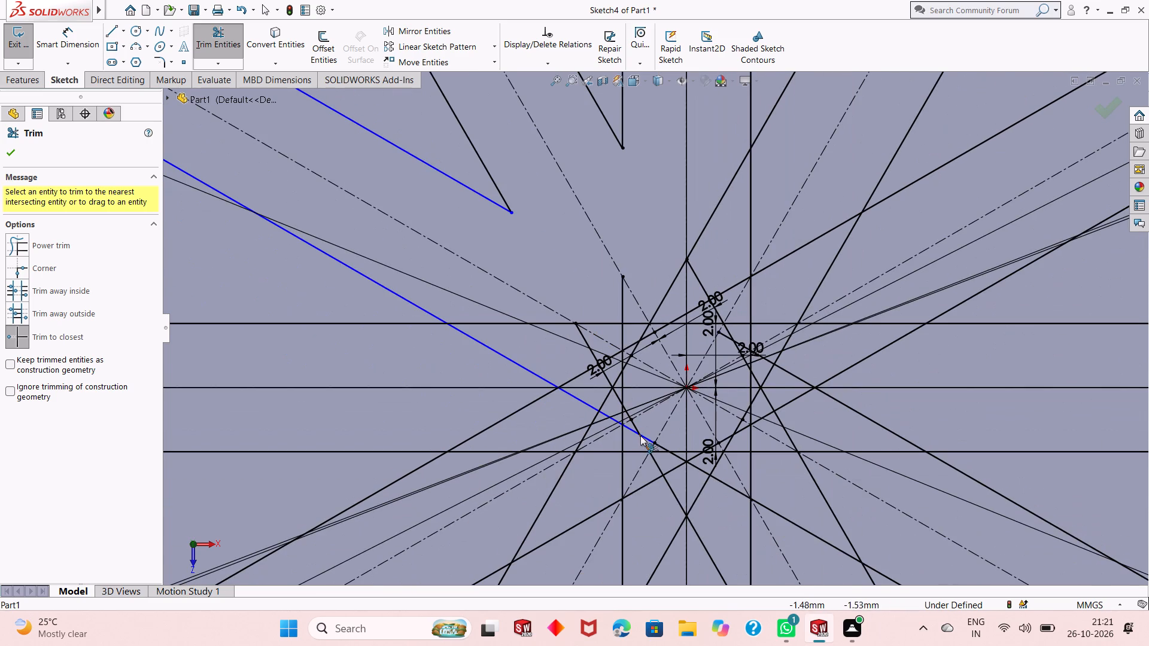
Trim the shallow upper-left spoke's lower edge piece by piece from the hub out to the horizontal spoke's upper edge.
left_click(649, 439)
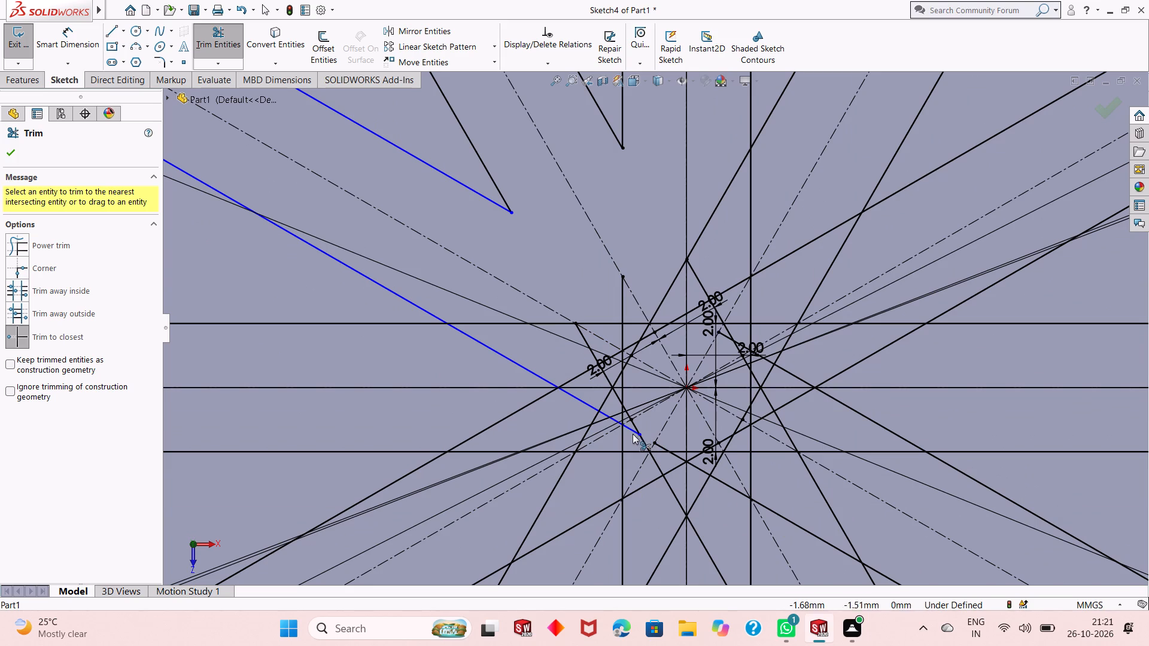
left_click(633, 431)
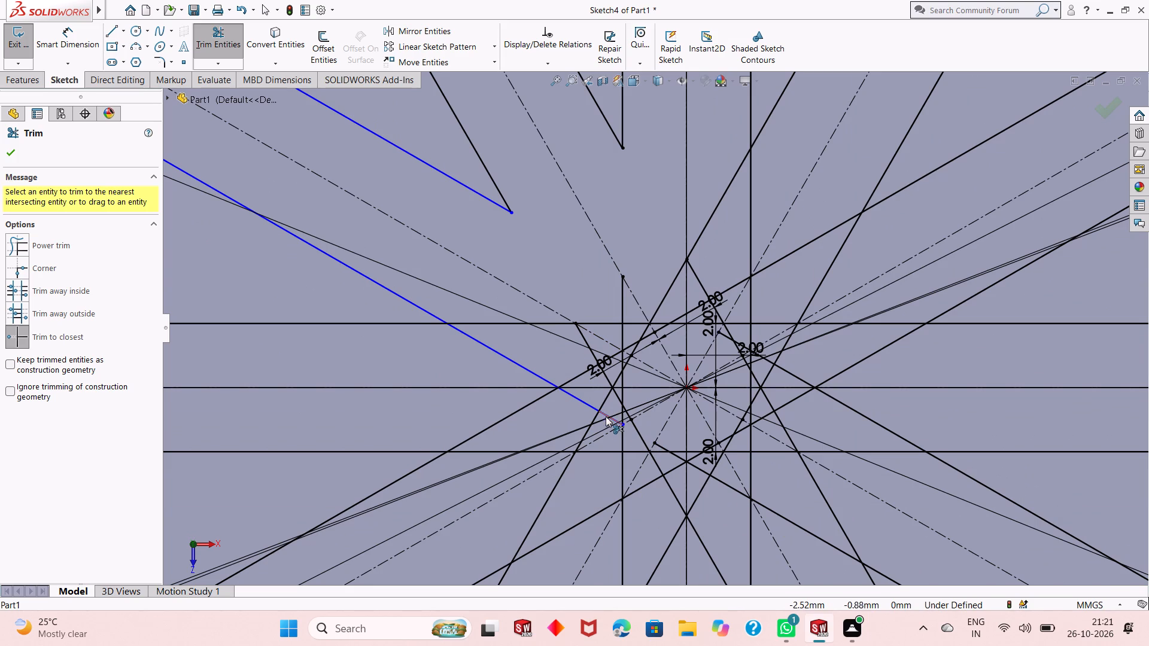
left_click(613, 421)
left_click(587, 404)
left_click(543, 377)
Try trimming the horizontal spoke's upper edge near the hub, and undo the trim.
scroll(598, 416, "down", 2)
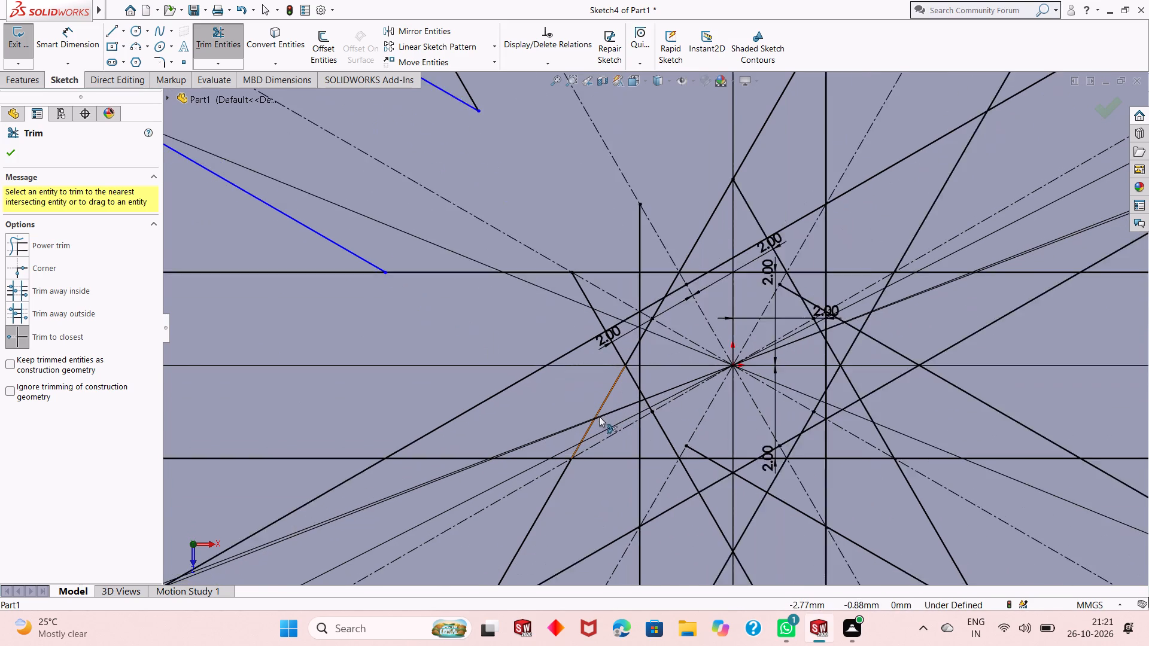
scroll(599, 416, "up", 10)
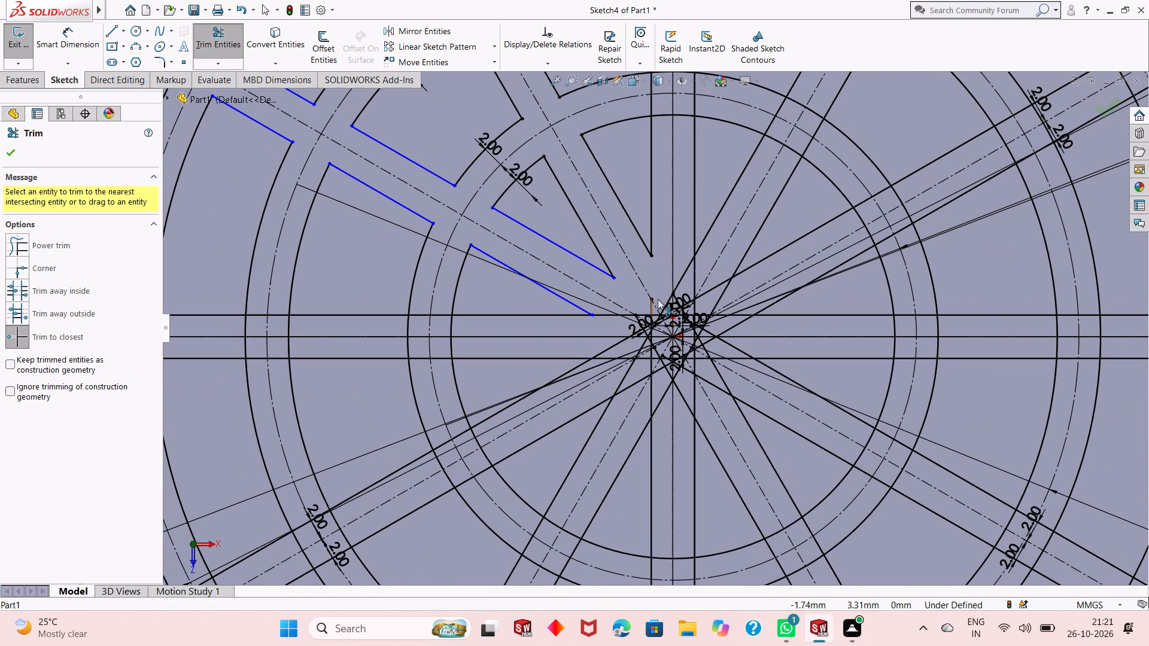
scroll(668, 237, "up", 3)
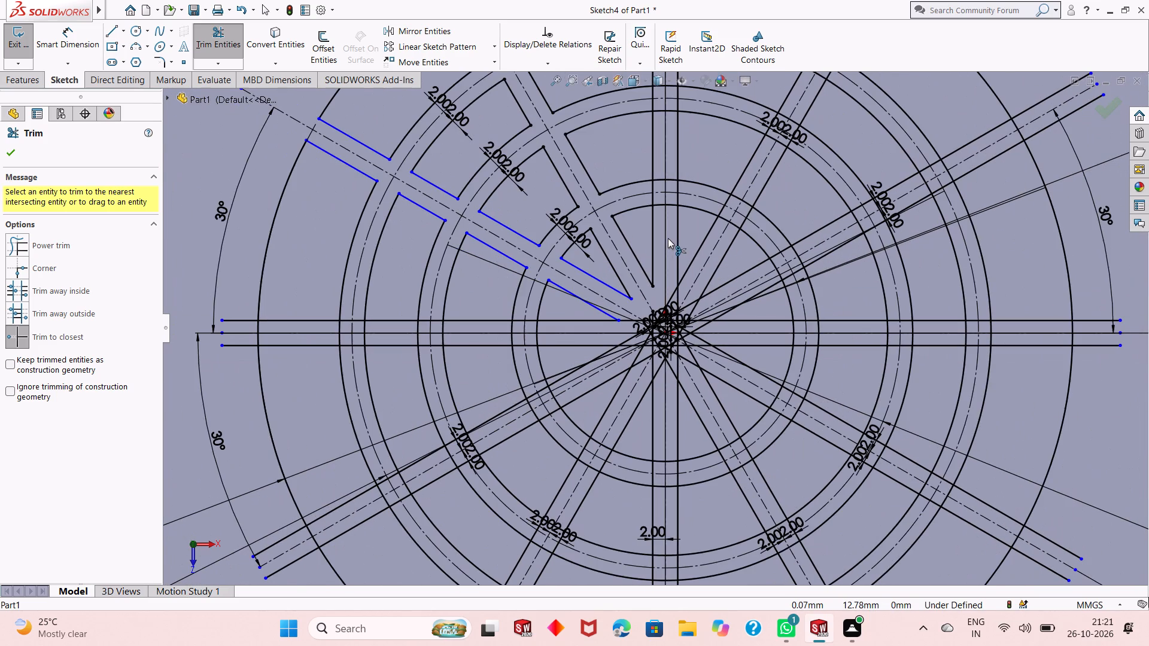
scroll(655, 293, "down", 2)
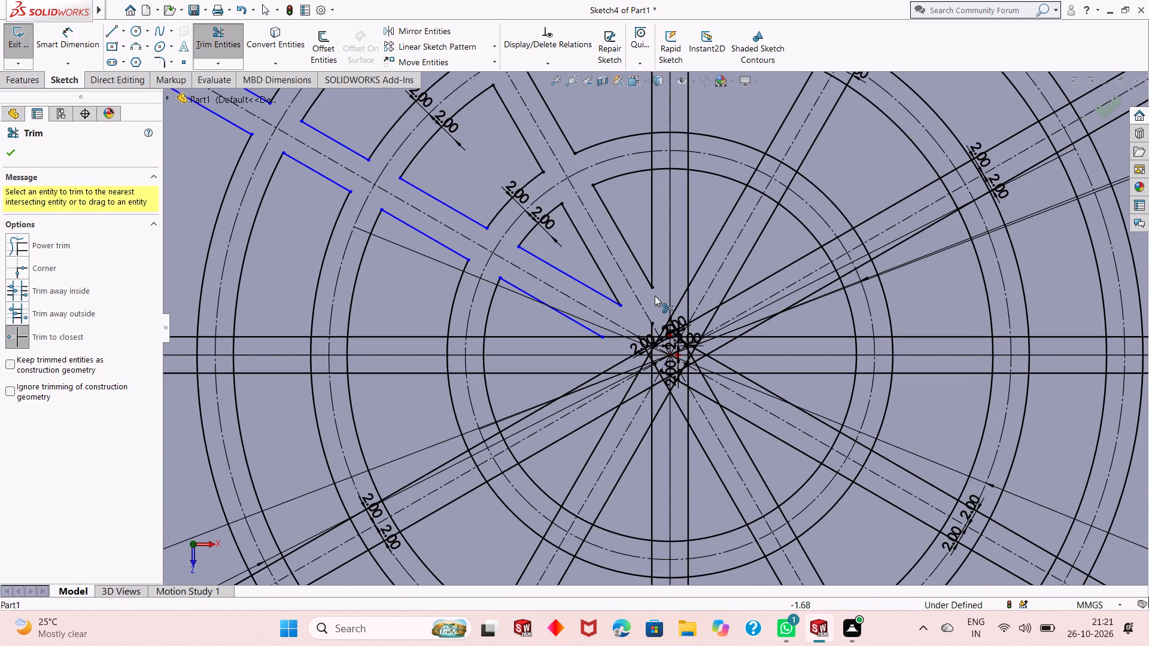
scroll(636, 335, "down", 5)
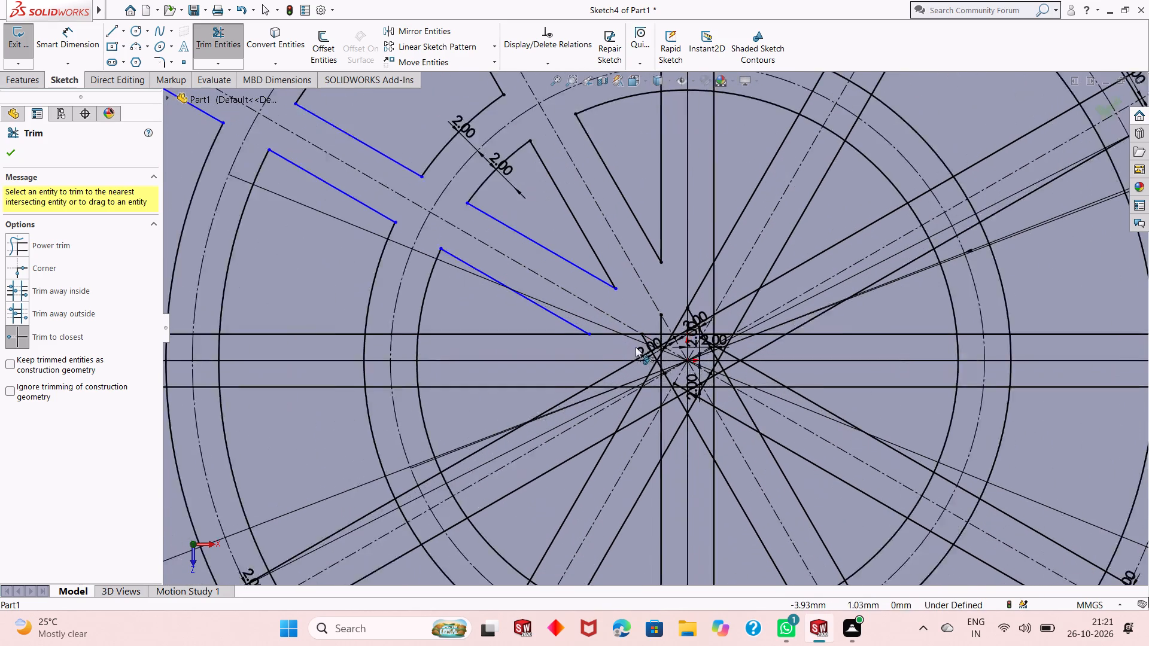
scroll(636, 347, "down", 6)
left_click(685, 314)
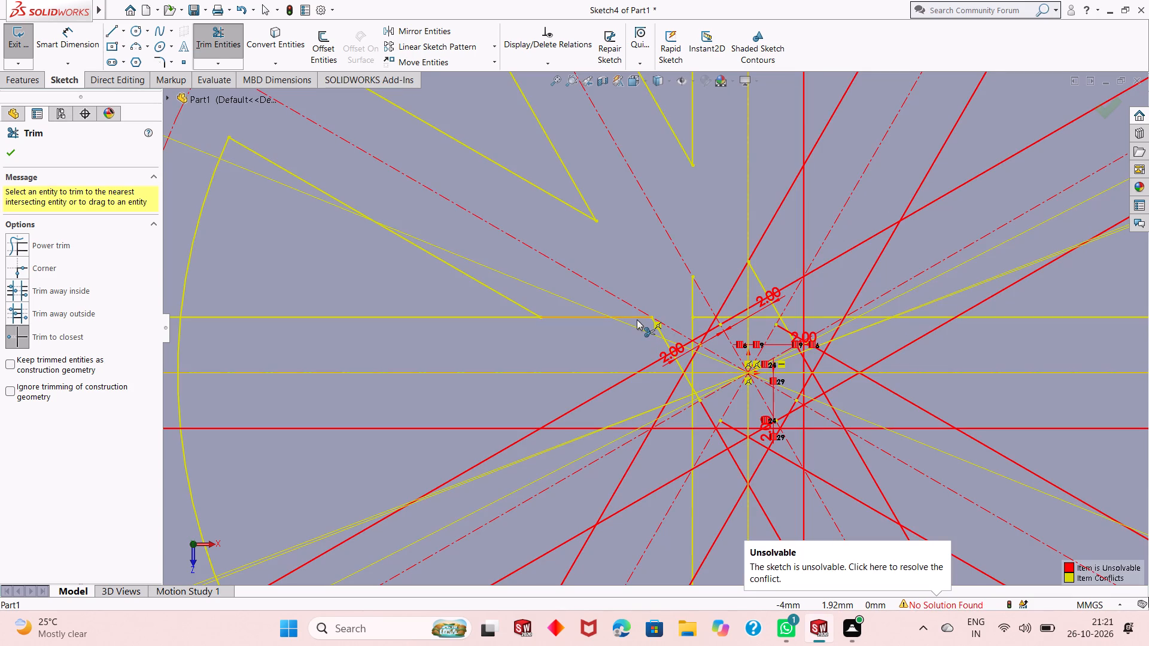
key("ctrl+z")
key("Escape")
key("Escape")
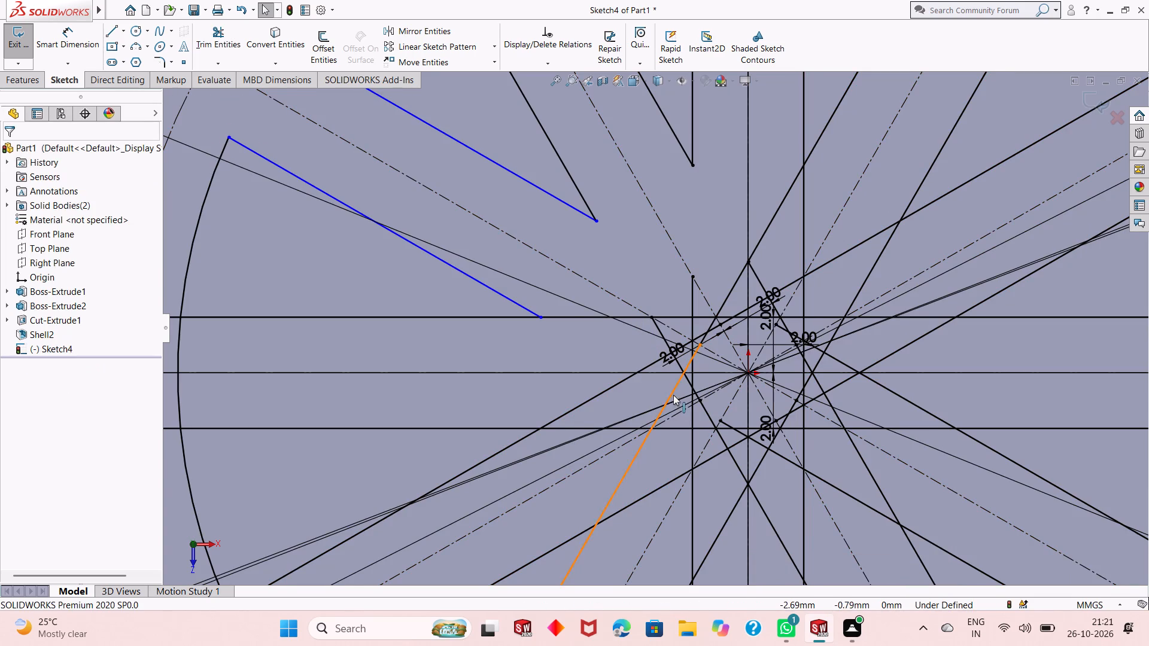
Delete the two 2.00 mm offset dimensions on either side of the steep upper-left spoke's centerline.
scroll(671, 391, "up", 7)
scroll(673, 336, "down", 6)
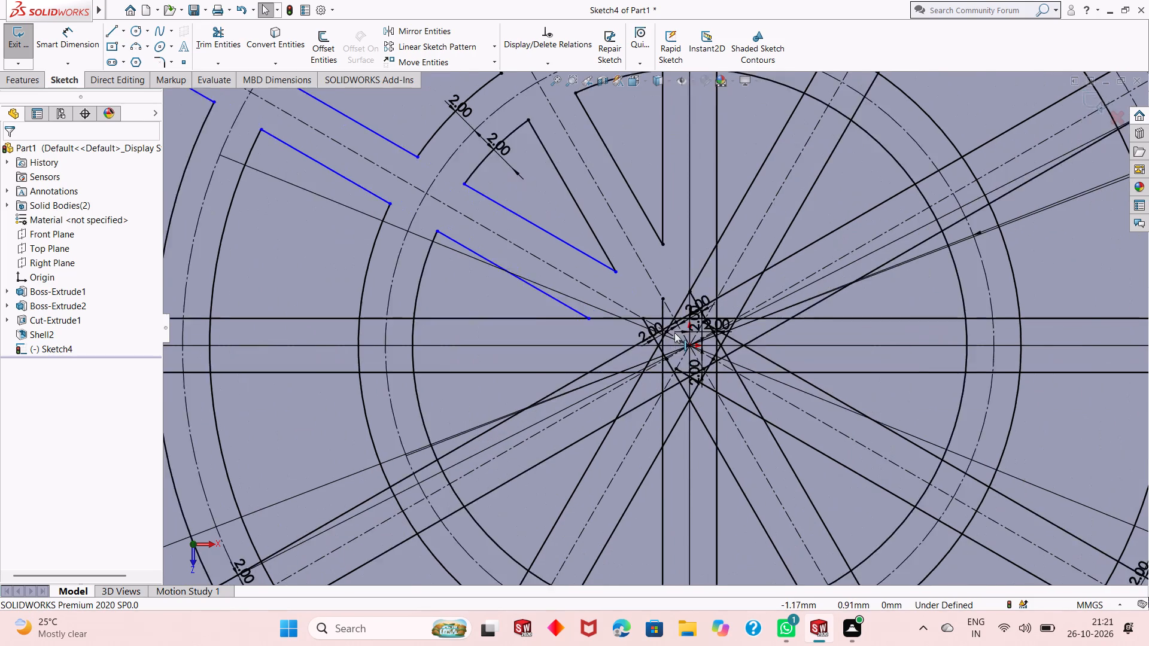
scroll(674, 333, "down", 14)
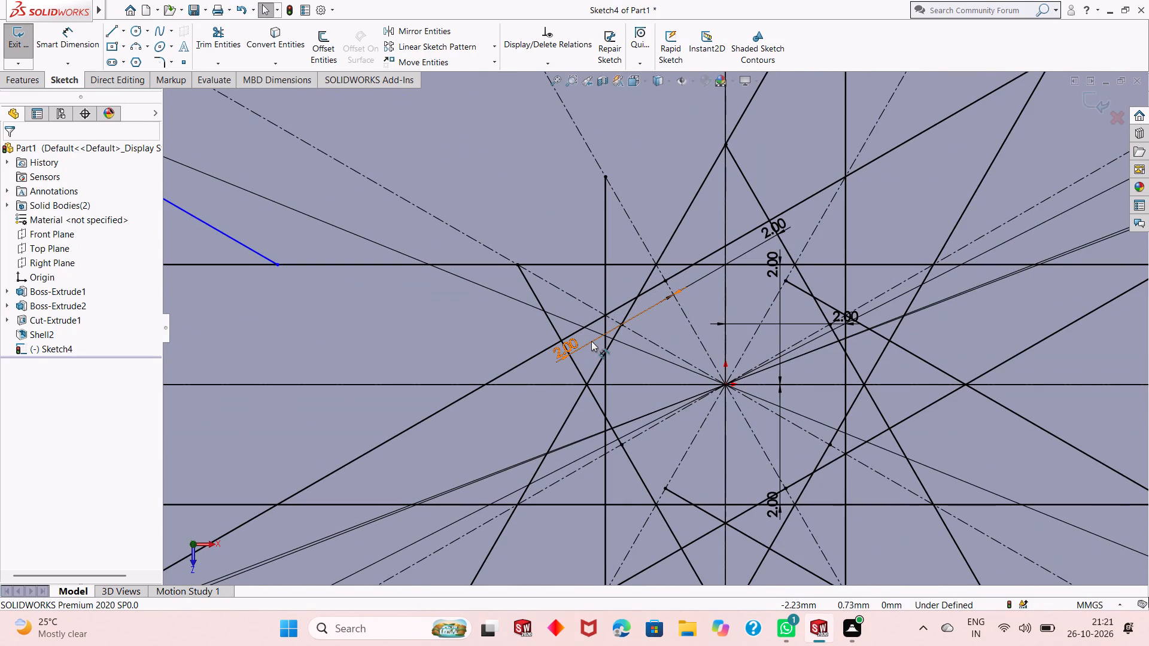
right_click(768, 235)
left_click(825, 396)
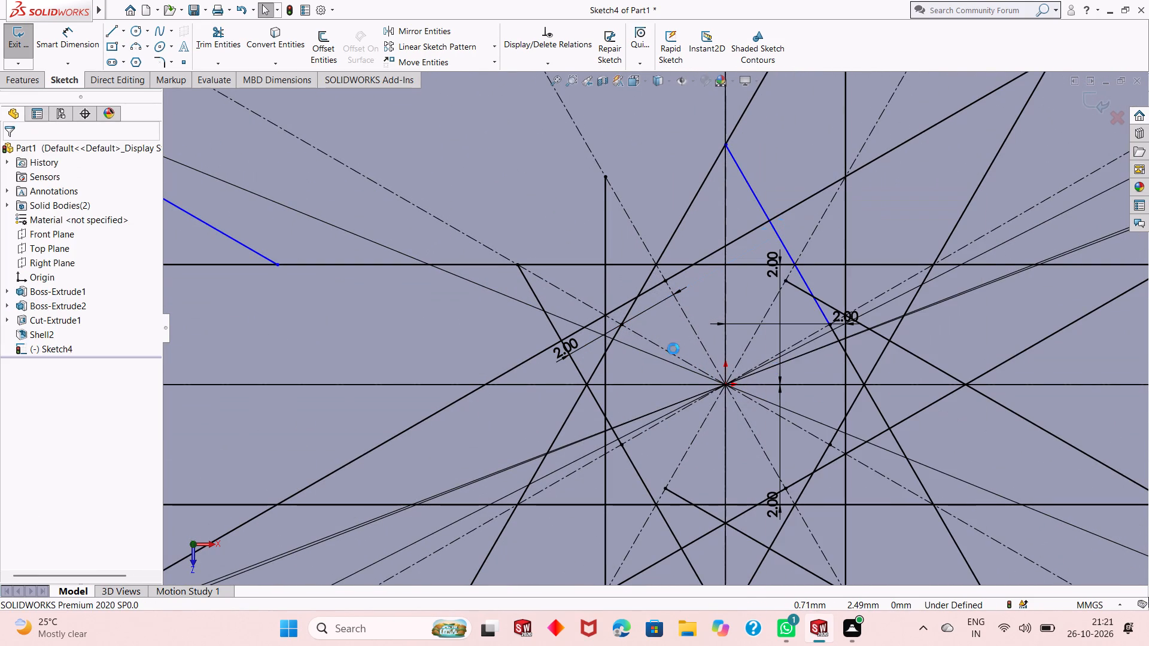
right_click(574, 341)
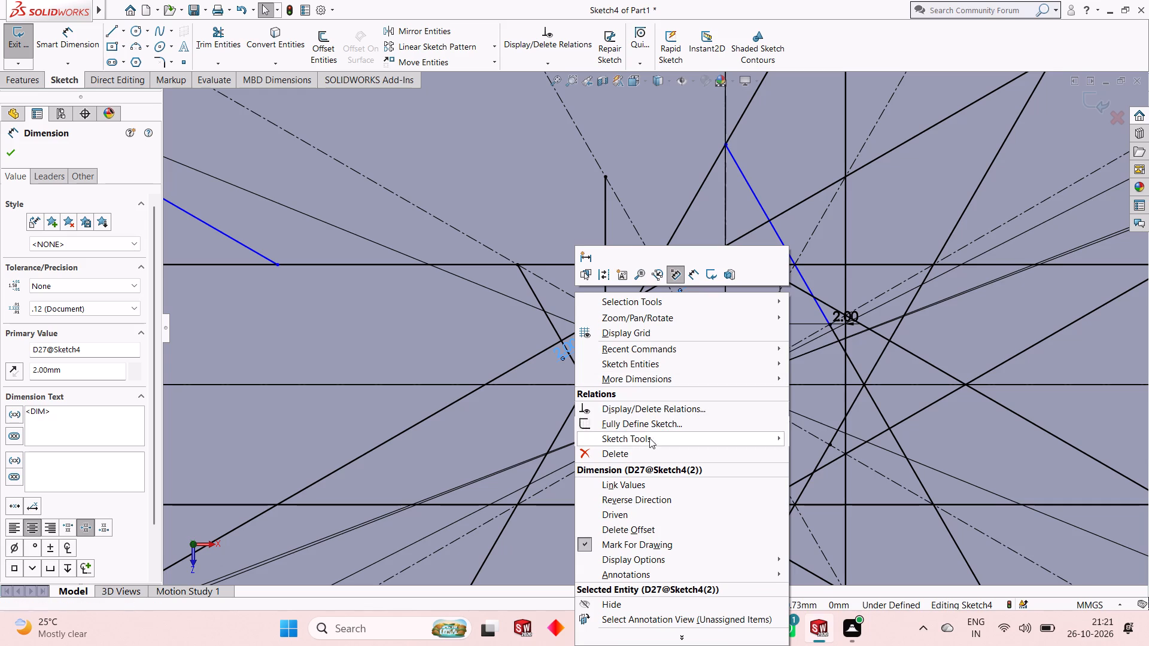
left_click(649, 452)
Trim the horizontal spoke's upper edge piece by piece from the vertical centerline out to the shallow upper-left spoke's lower edge.
scroll(551, 386, "up", 5)
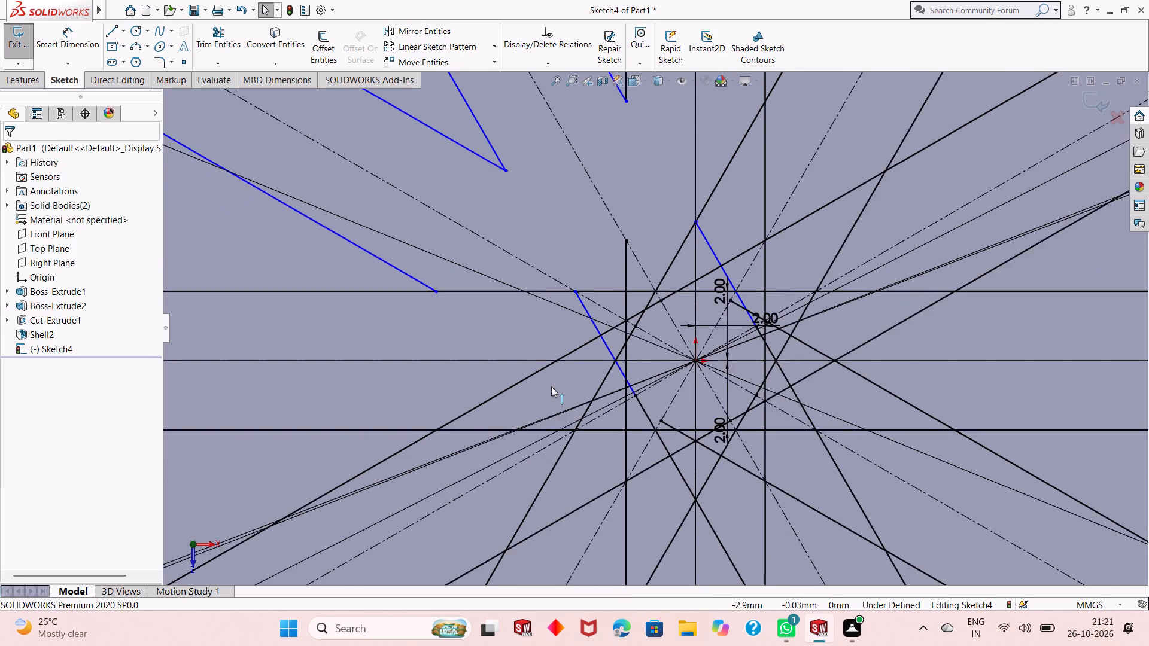
left_click(218, 48)
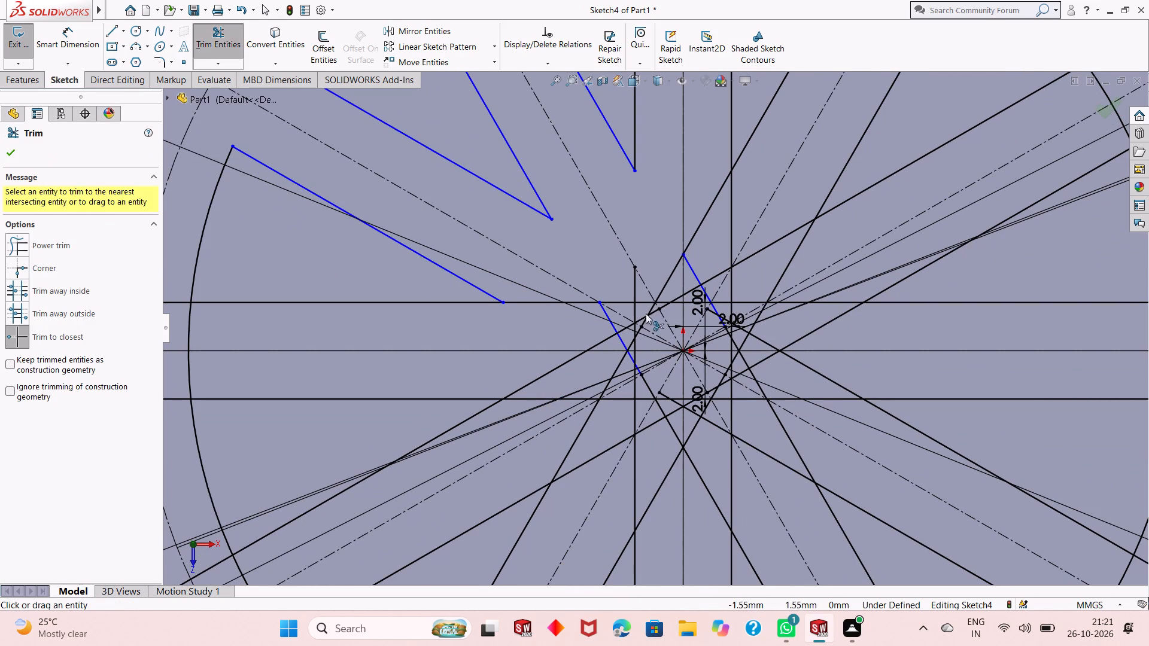
left_click(677, 304)
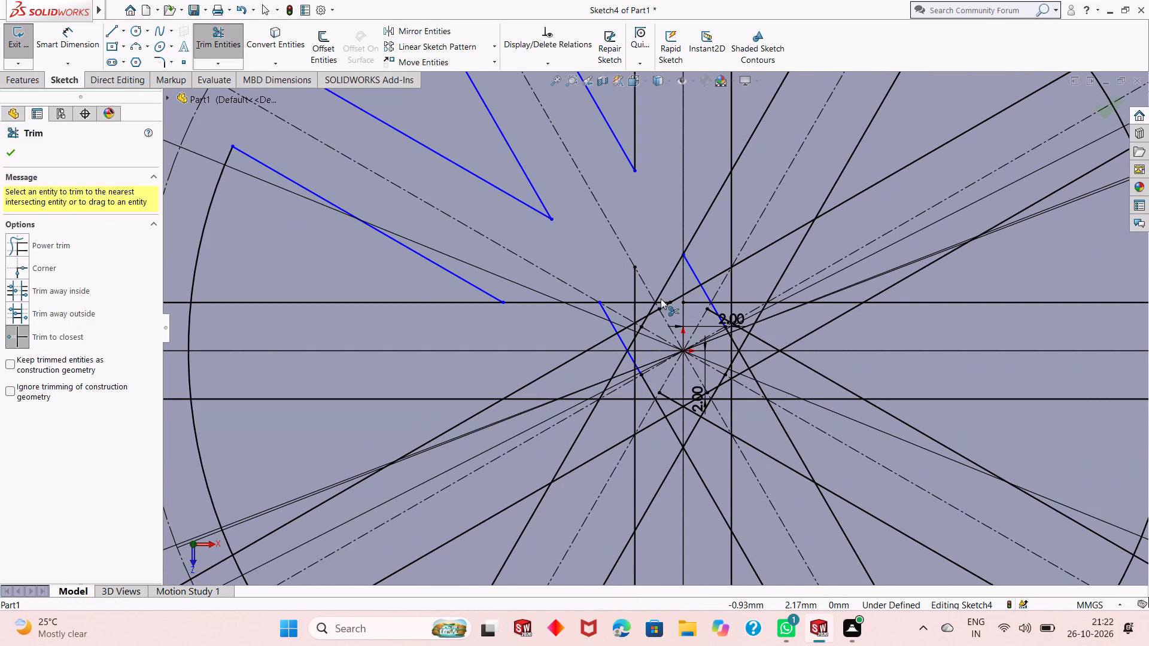
left_click(661, 301)
left_click(648, 301)
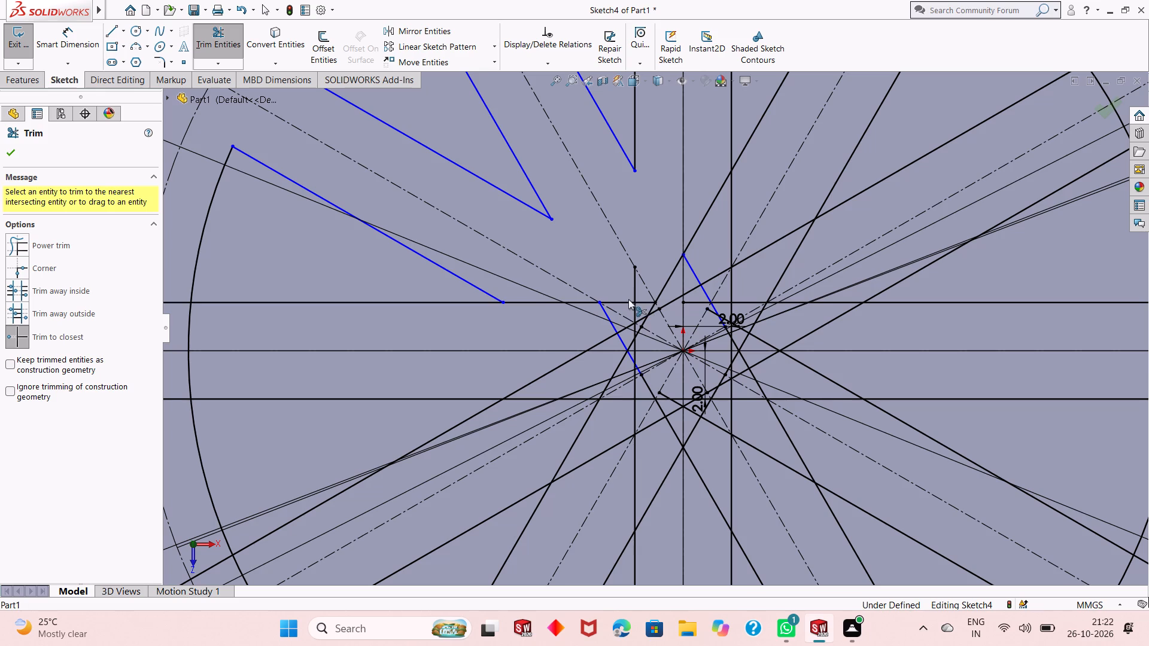
left_click(627, 299)
left_click(591, 304)
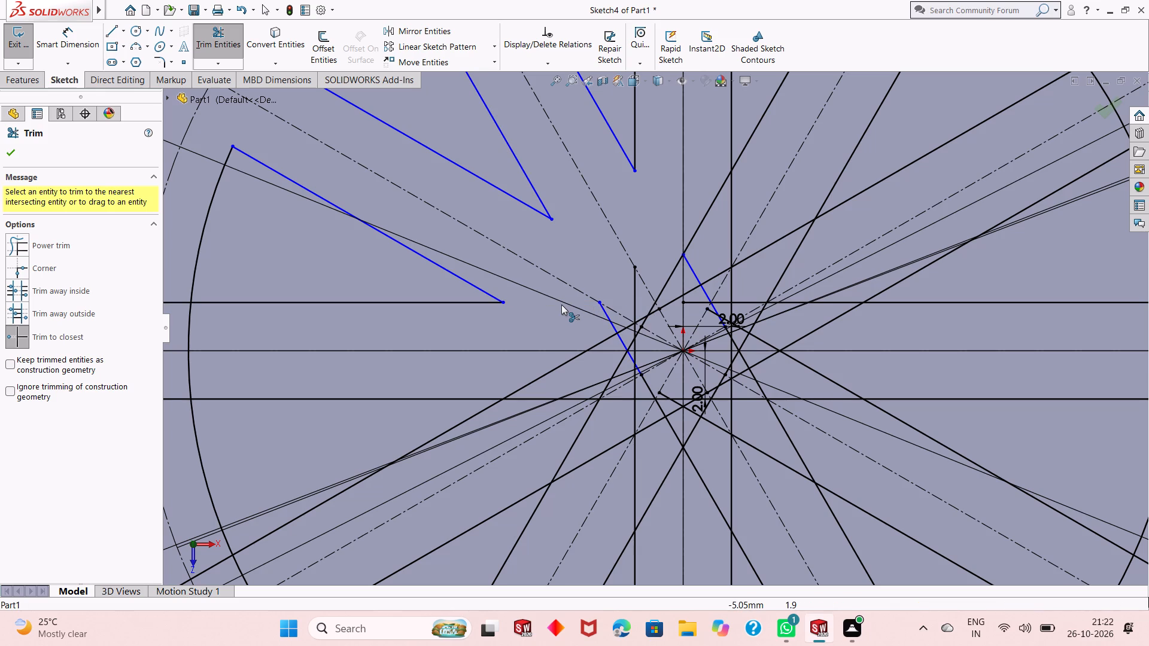
Trim away the leftover pieces of the steep upper-left spoke's left edge inside the hub.
scroll(563, 309, "up", 4)
scroll(657, 345, "down", 12)
left_click(573, 261)
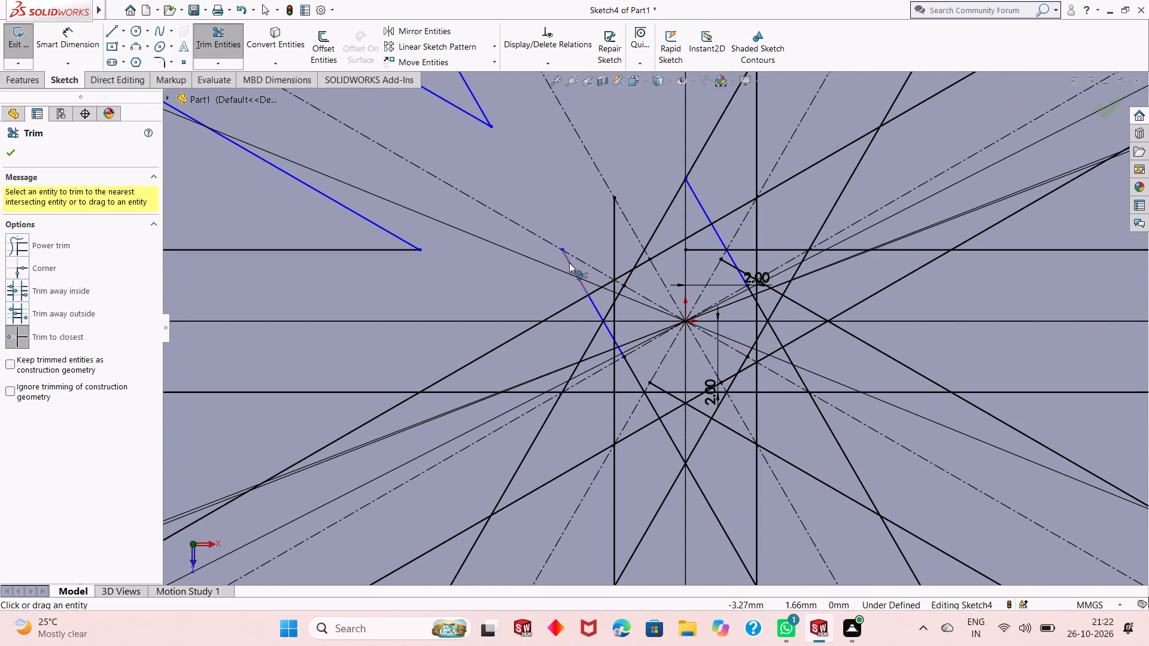
left_click(569, 264)
left_click(591, 304)
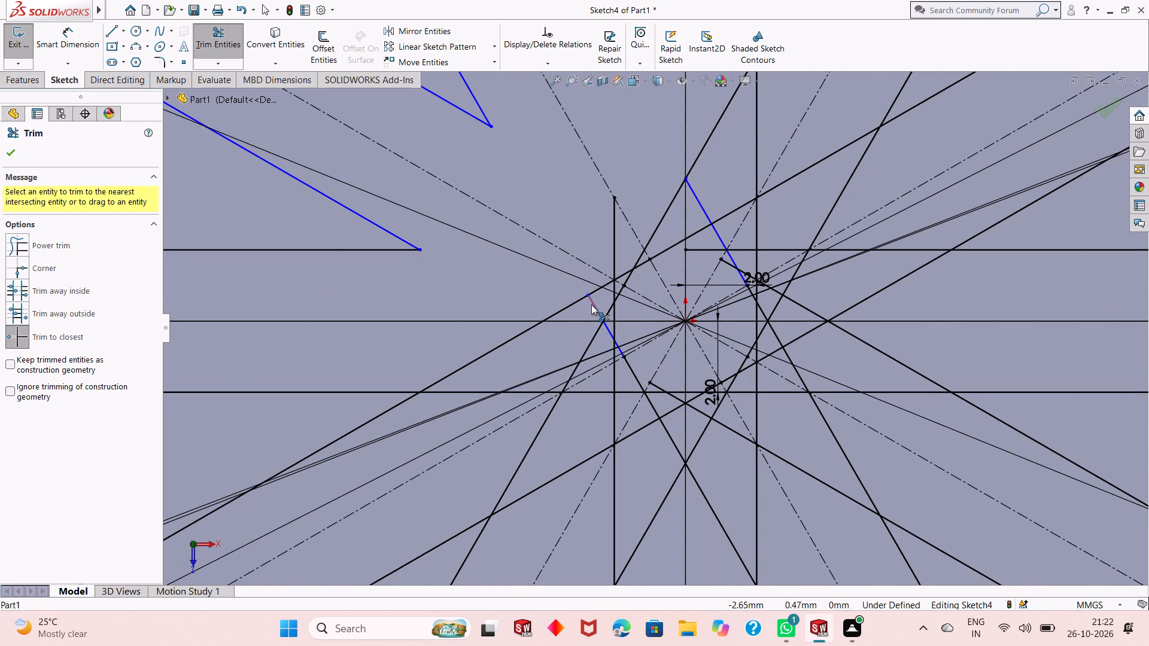
left_click(609, 339)
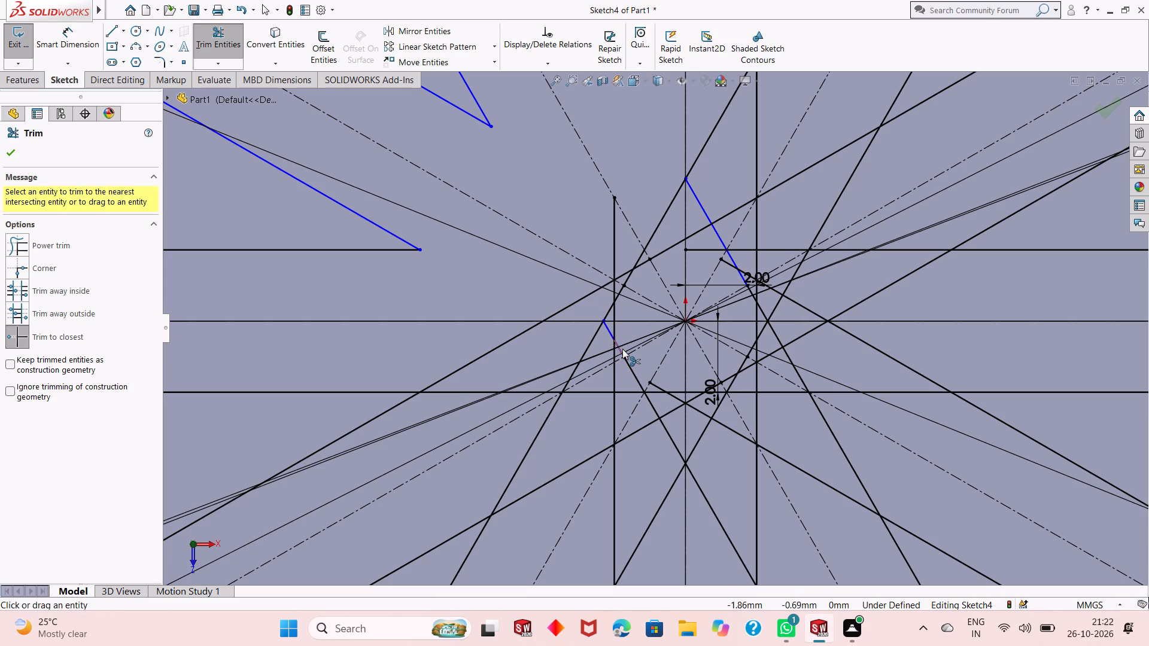
left_click(608, 328)
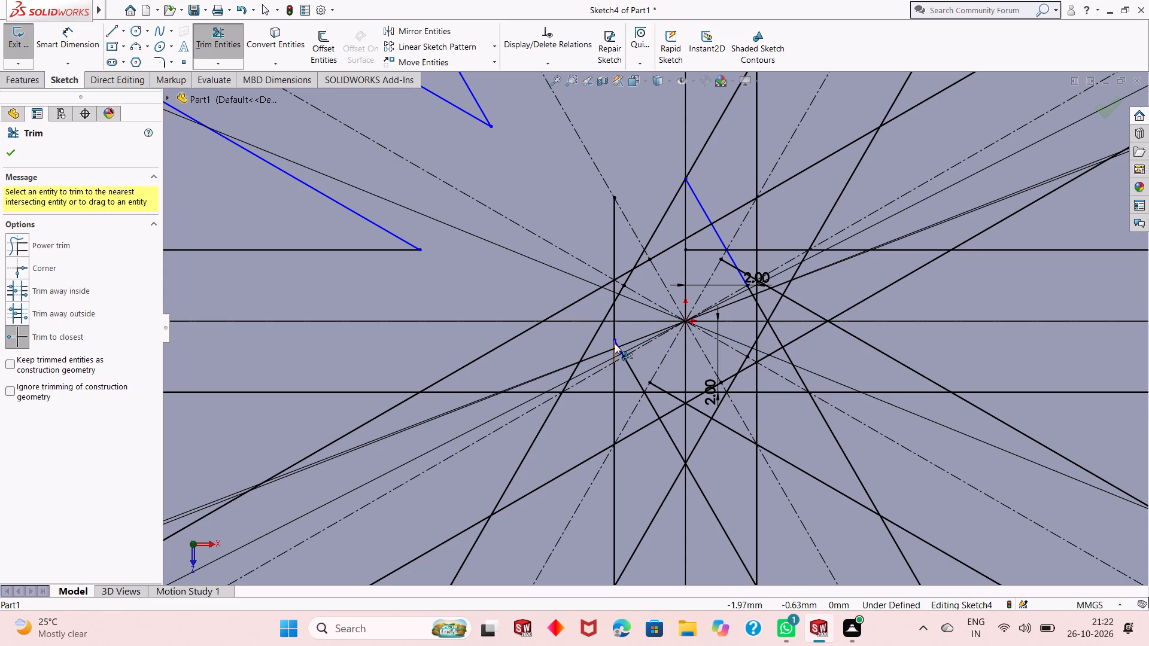
scroll(615, 349, "down", 9)
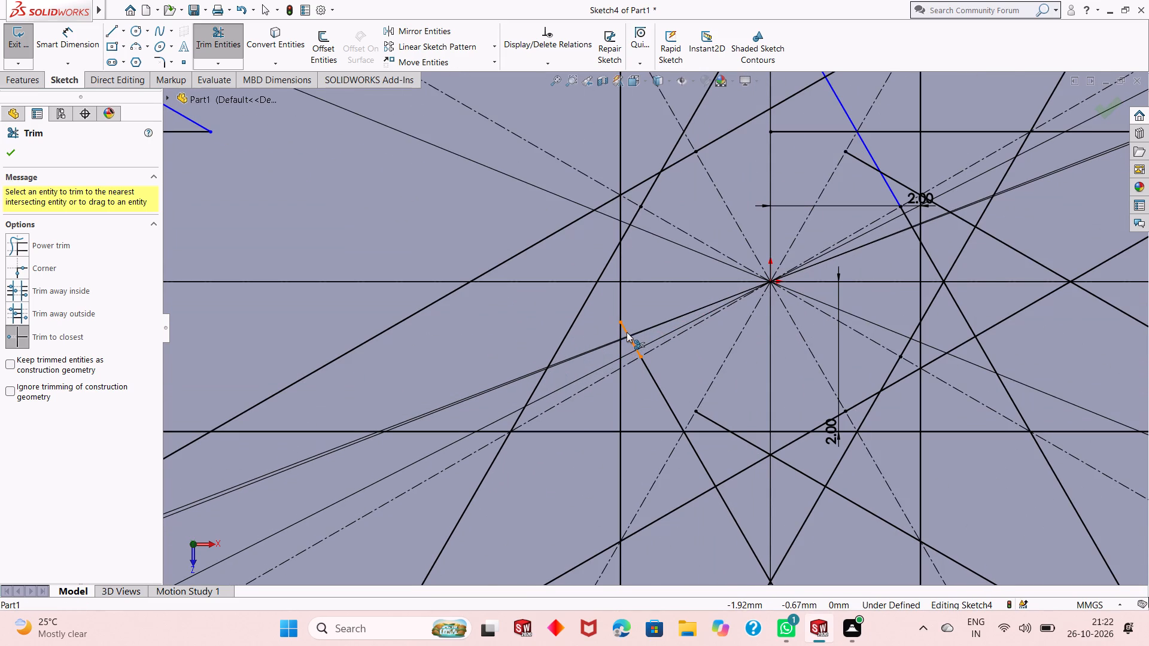
left_click(626, 332)
Trim away the leftover pieces of the steep upper-left spoke's right edge inside the hub and end trimming.
scroll(668, 376, "up", 6)
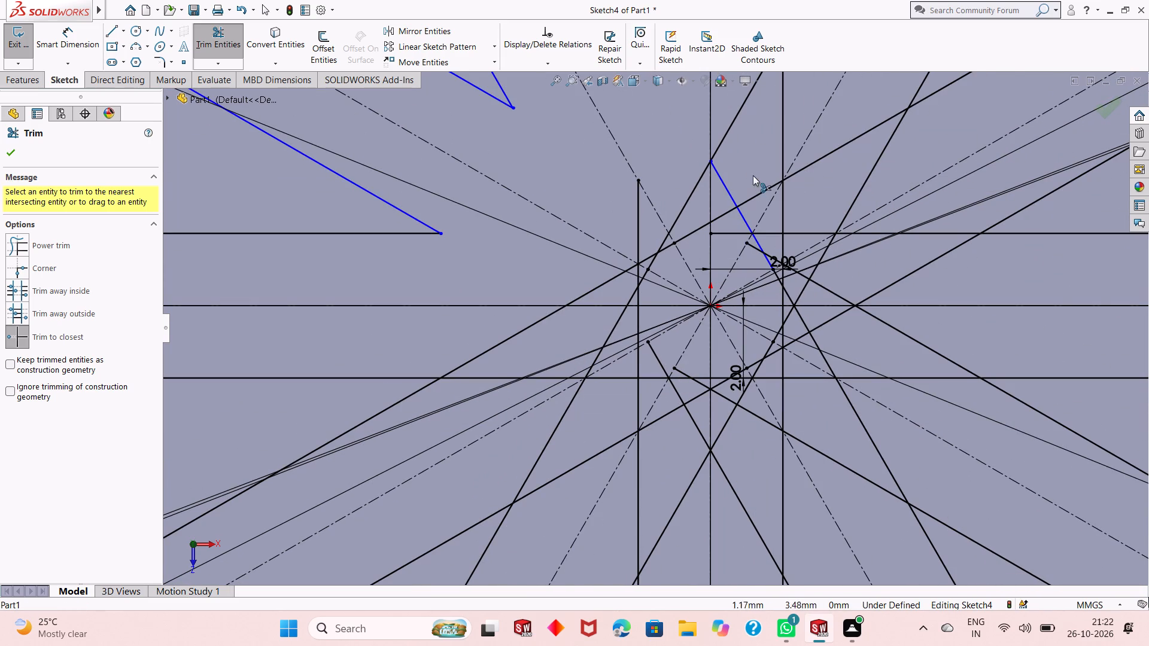
left_click(723, 187)
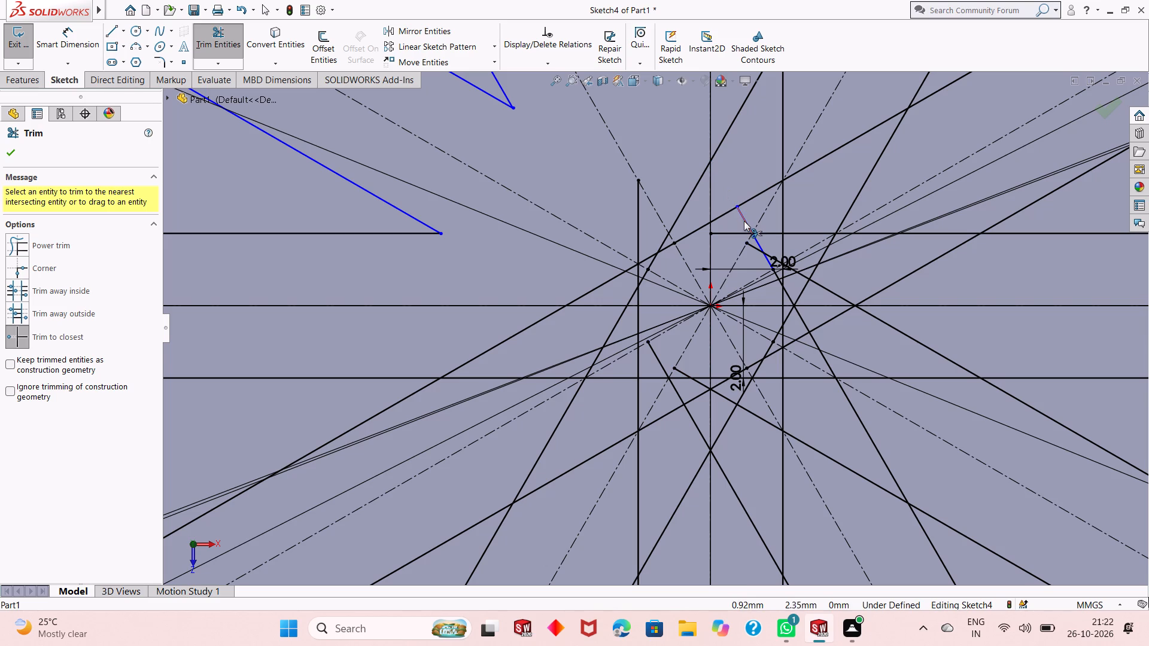
left_click(744, 221)
left_click(755, 240)
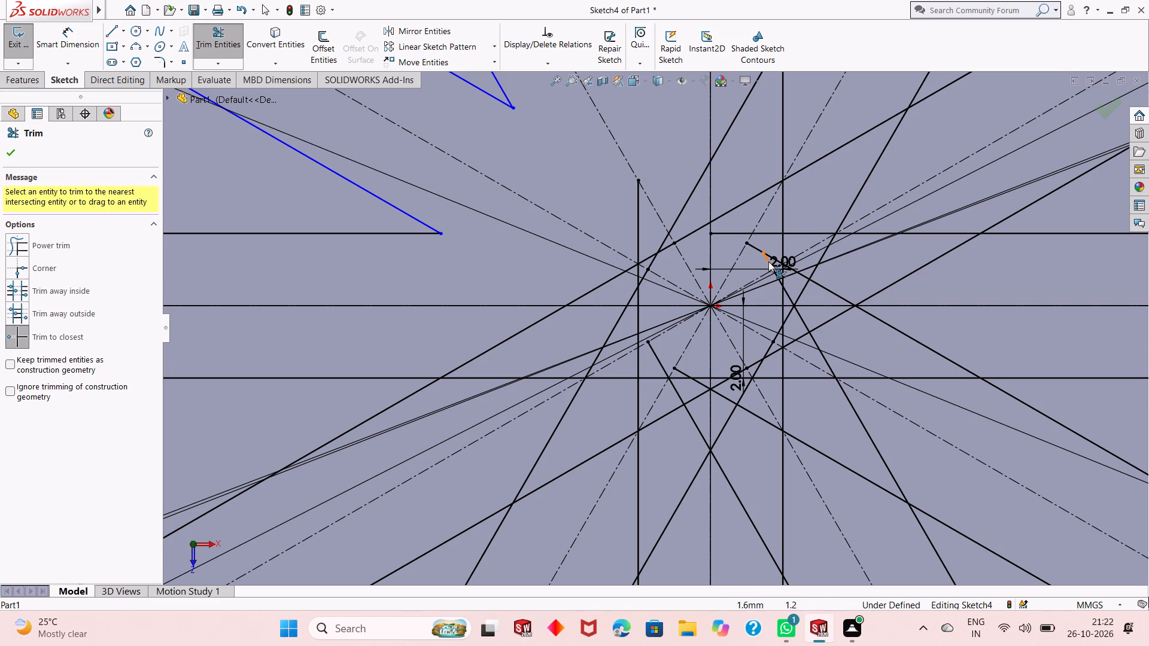
left_click(768, 261)
right_click(819, 278)
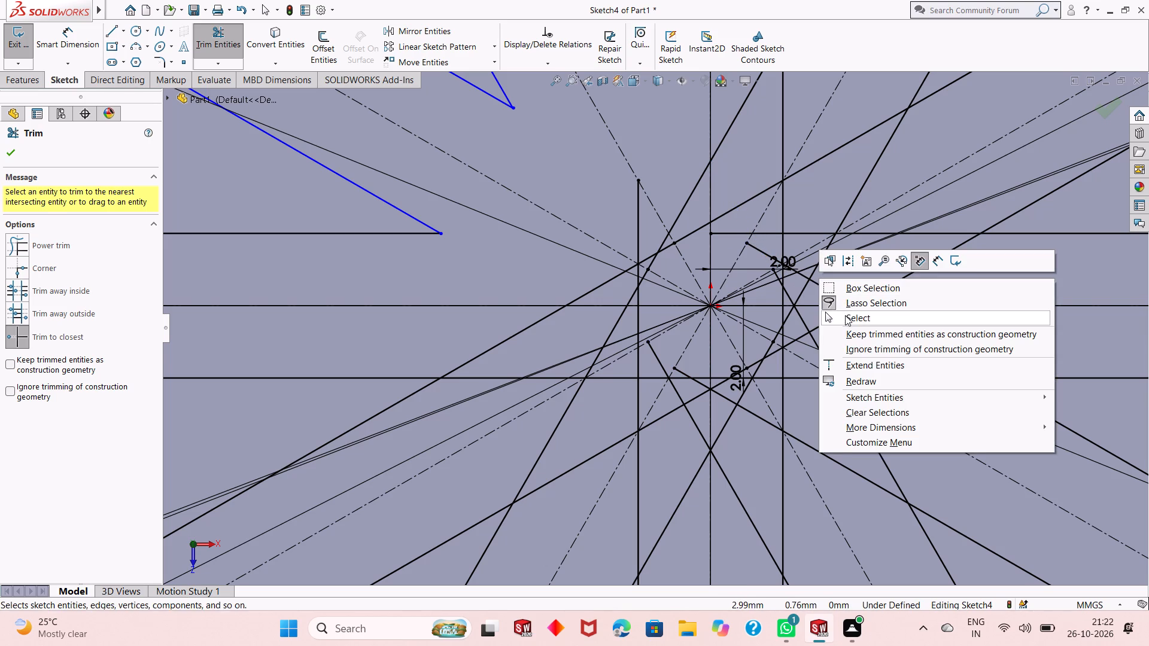
left_click(845, 315)
Add a 4.00 mm dimension between the shallow upper-left spoke's upper and lower edges inside the innermost ring.
scroll(741, 324, "up", 11)
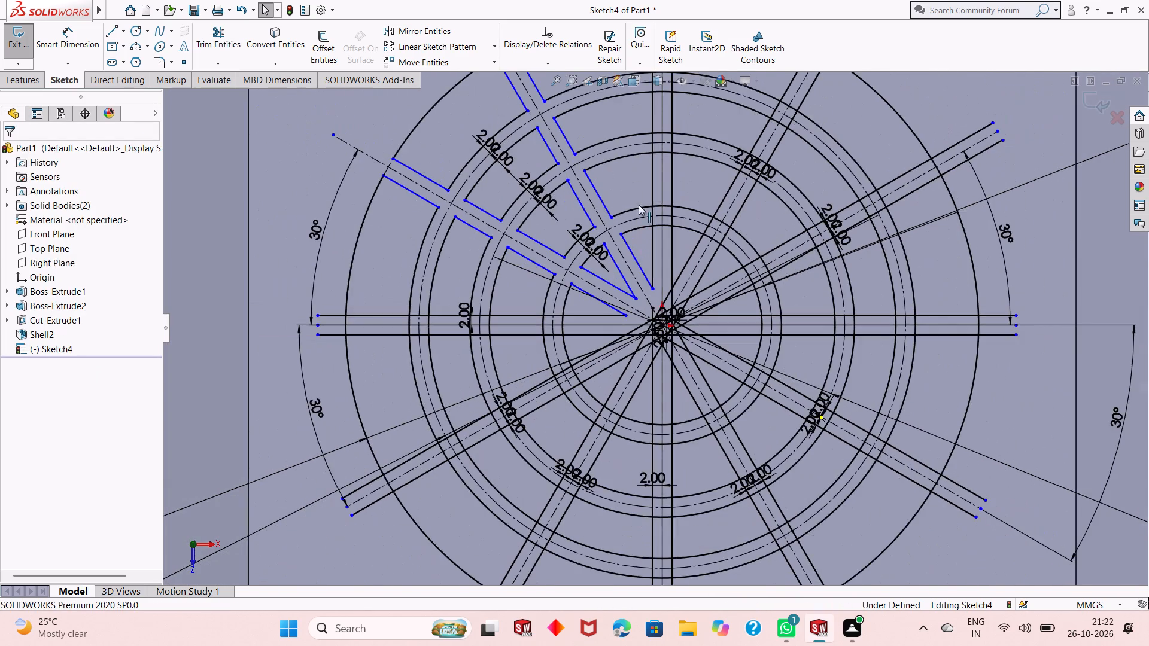
scroll(646, 170, "down", 2)
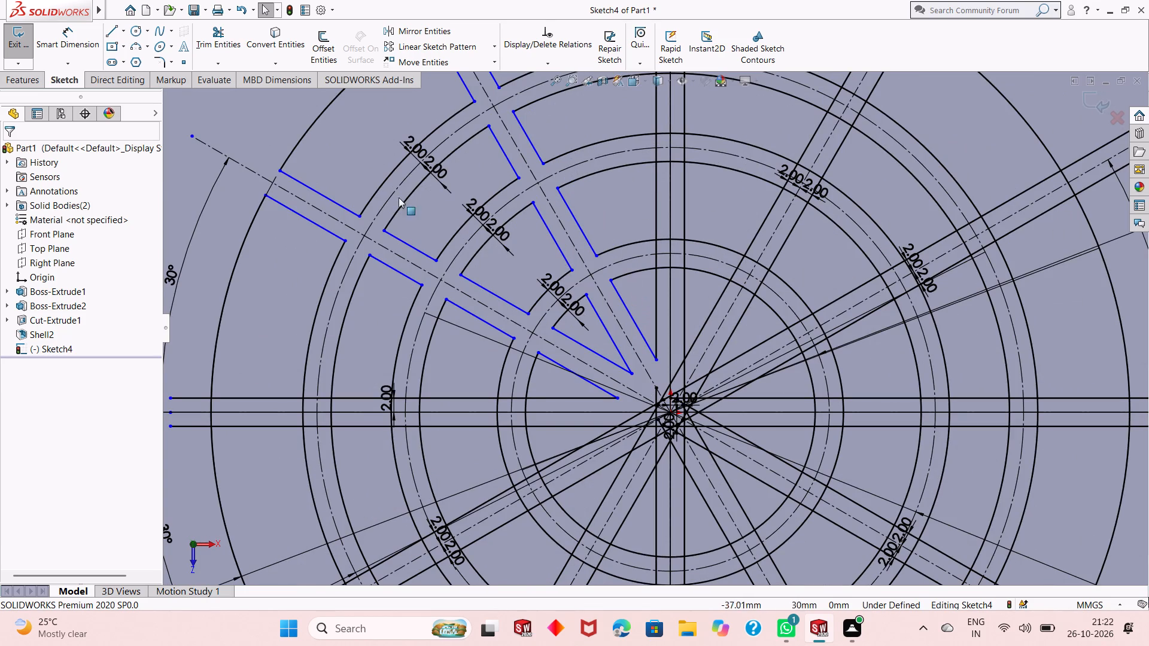
scroll(482, 295, "up", 1)
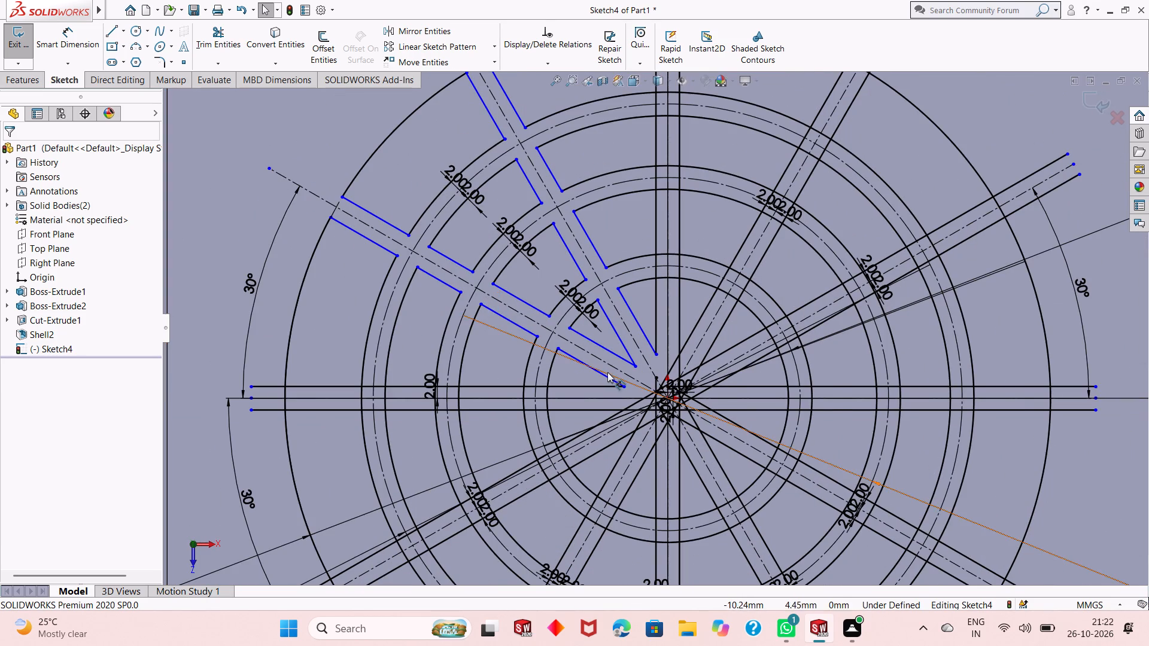
scroll(608, 373, "down", 1)
left_click(50, 33)
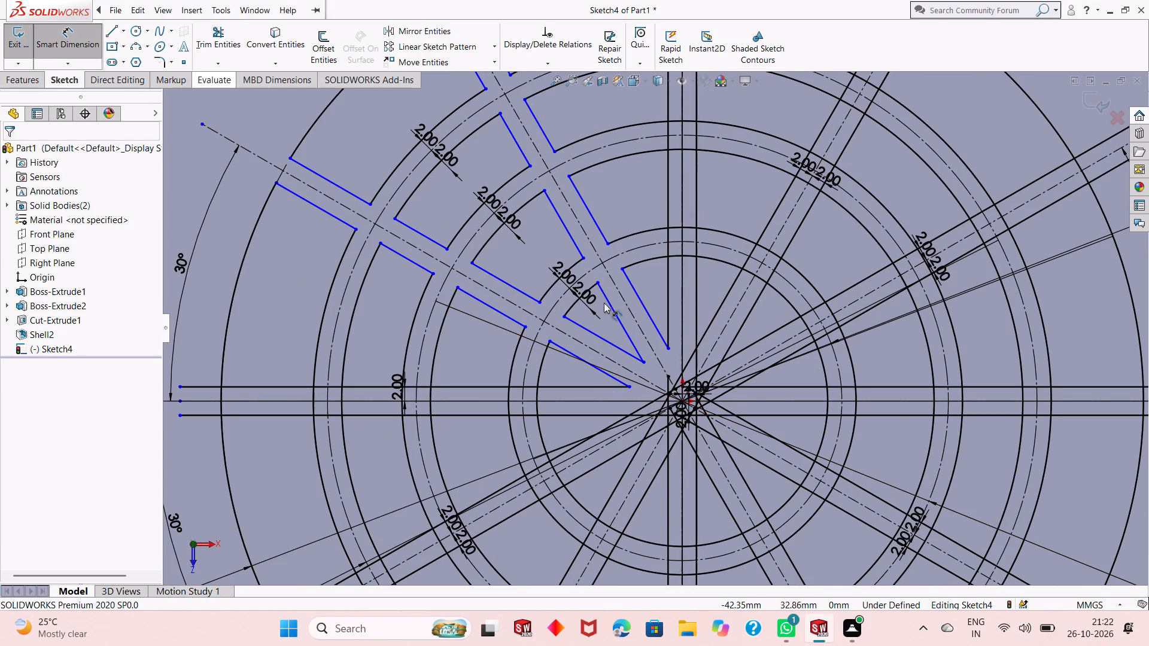
left_click(626, 349)
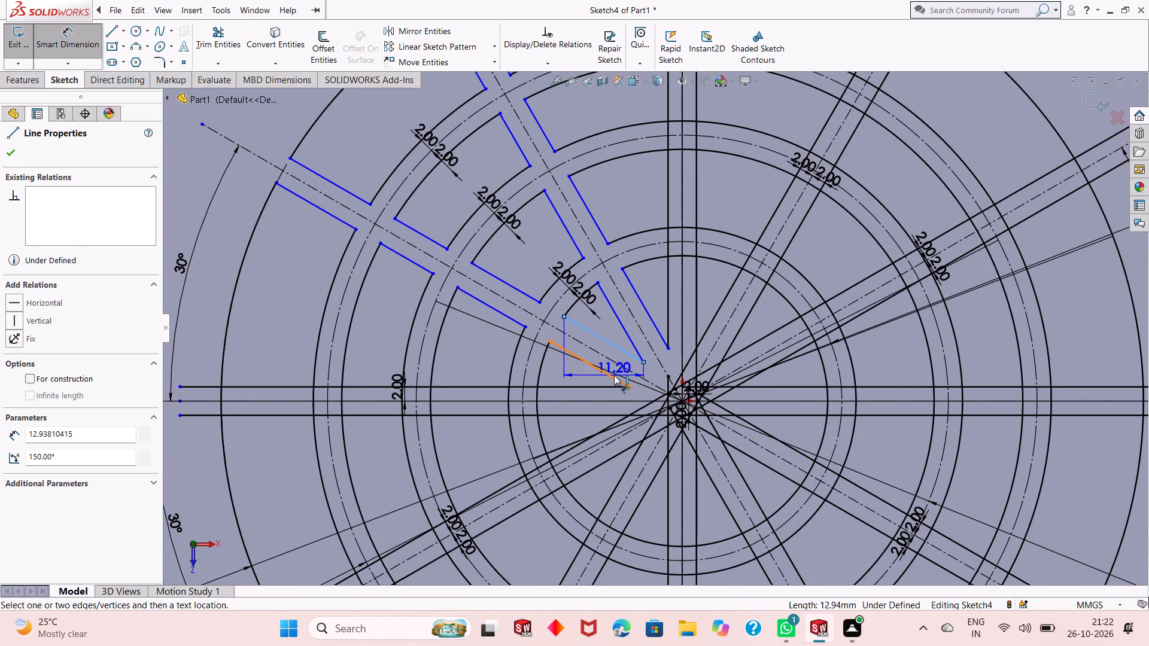
left_click(614, 375)
left_click(617, 355)
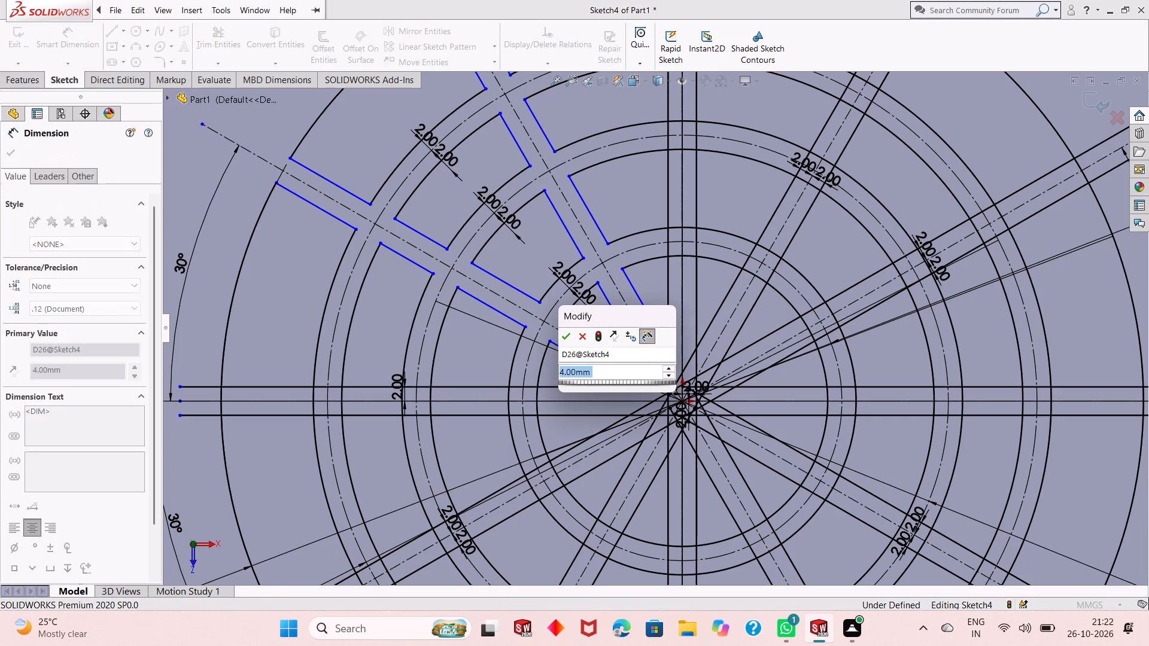
left_click(563, 333)
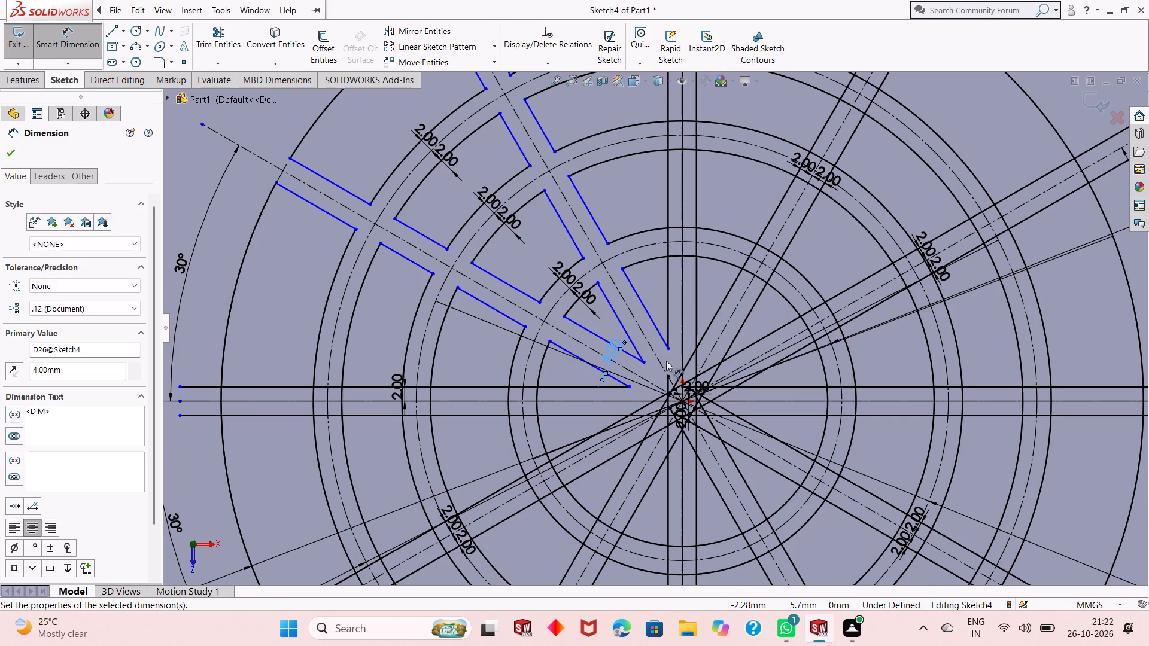
Undo the 4.00 mm dimension between the shallow upper-left spoke's upper and lower edges.
key("Escape")
key("Escape")
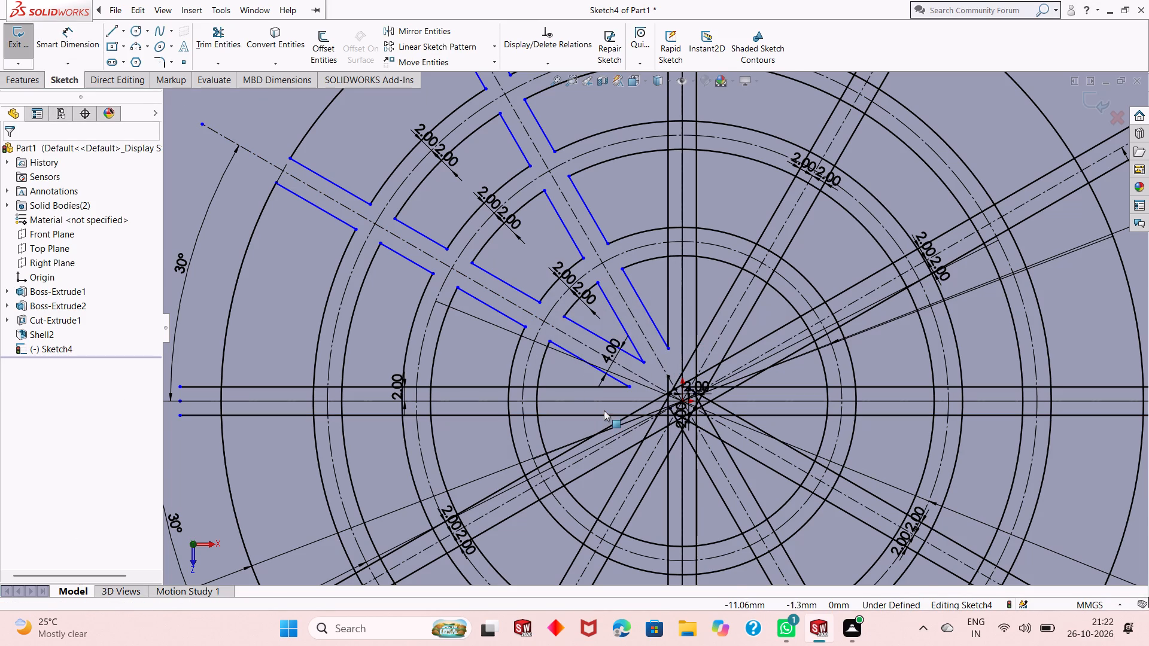
key("ctrl+z")
key("ctrl+z")
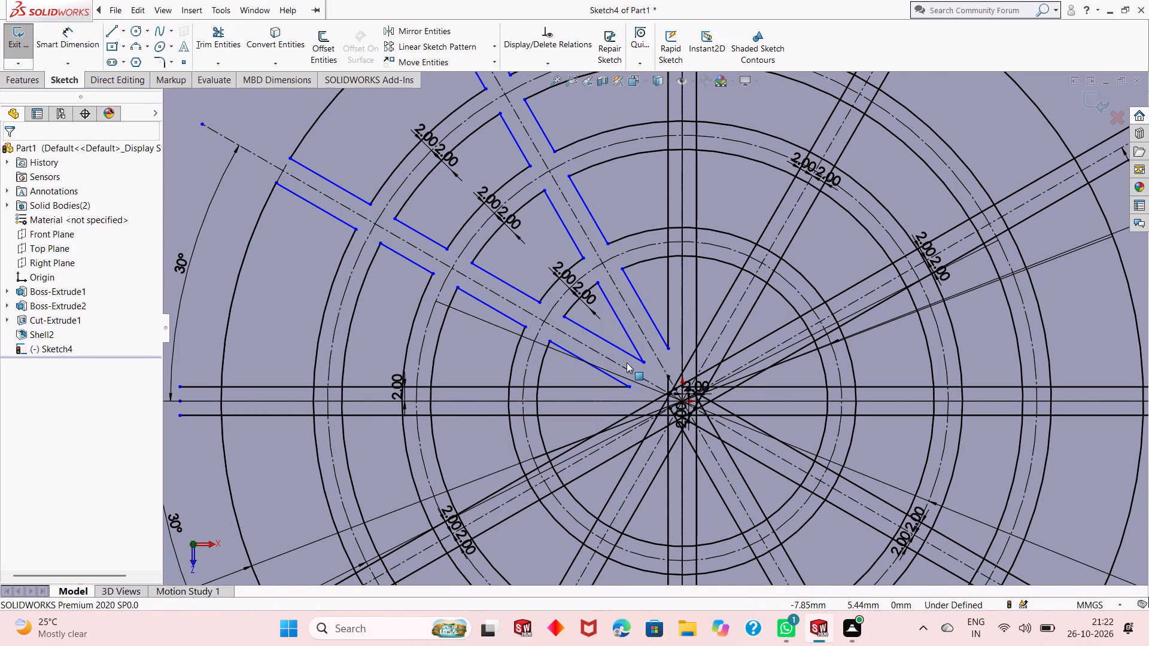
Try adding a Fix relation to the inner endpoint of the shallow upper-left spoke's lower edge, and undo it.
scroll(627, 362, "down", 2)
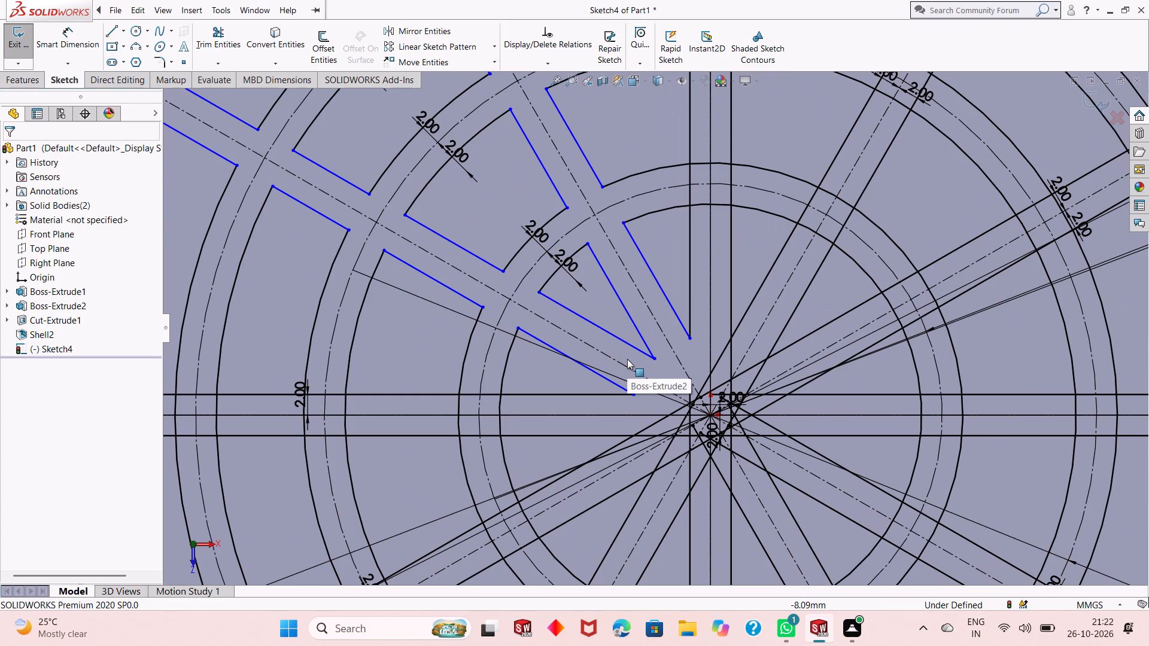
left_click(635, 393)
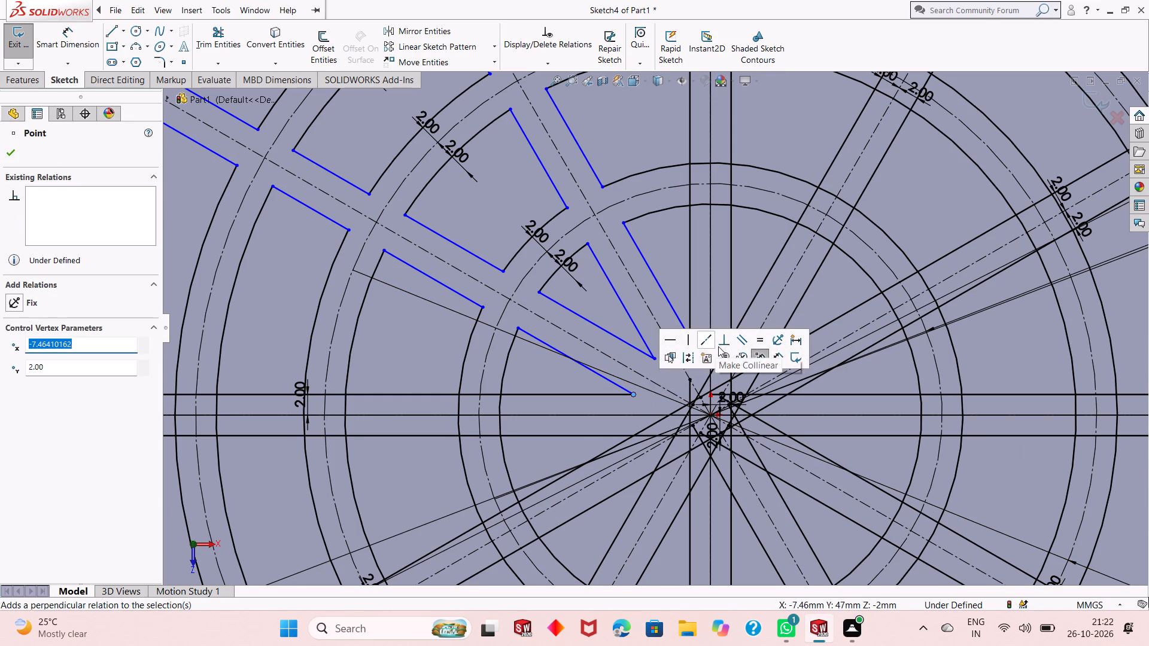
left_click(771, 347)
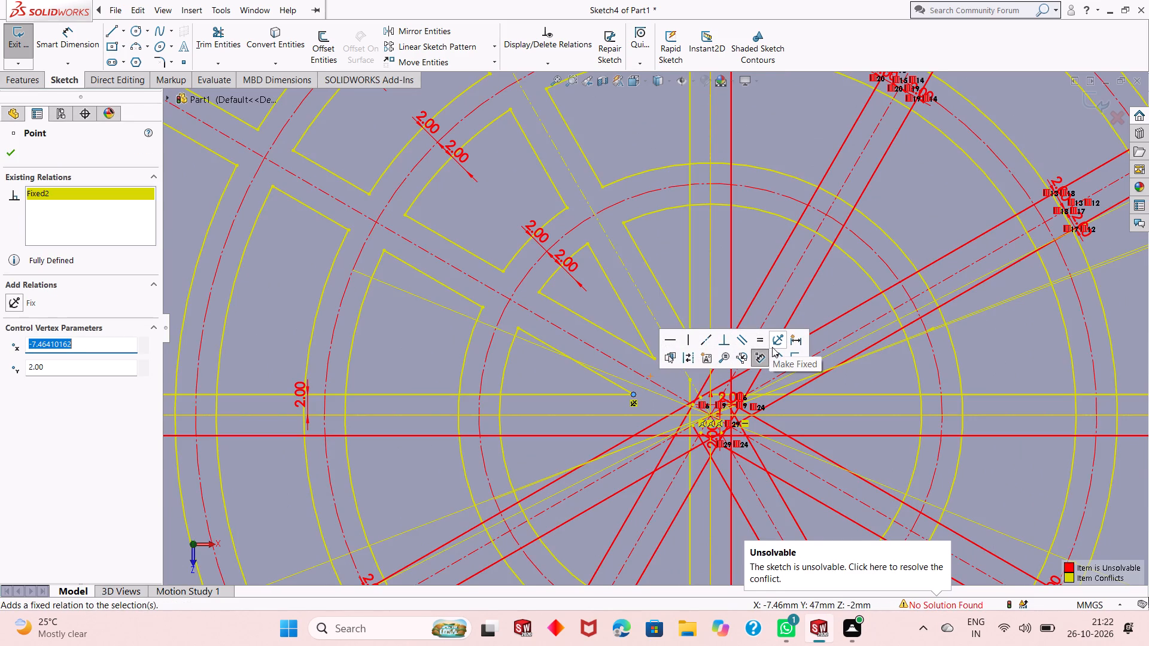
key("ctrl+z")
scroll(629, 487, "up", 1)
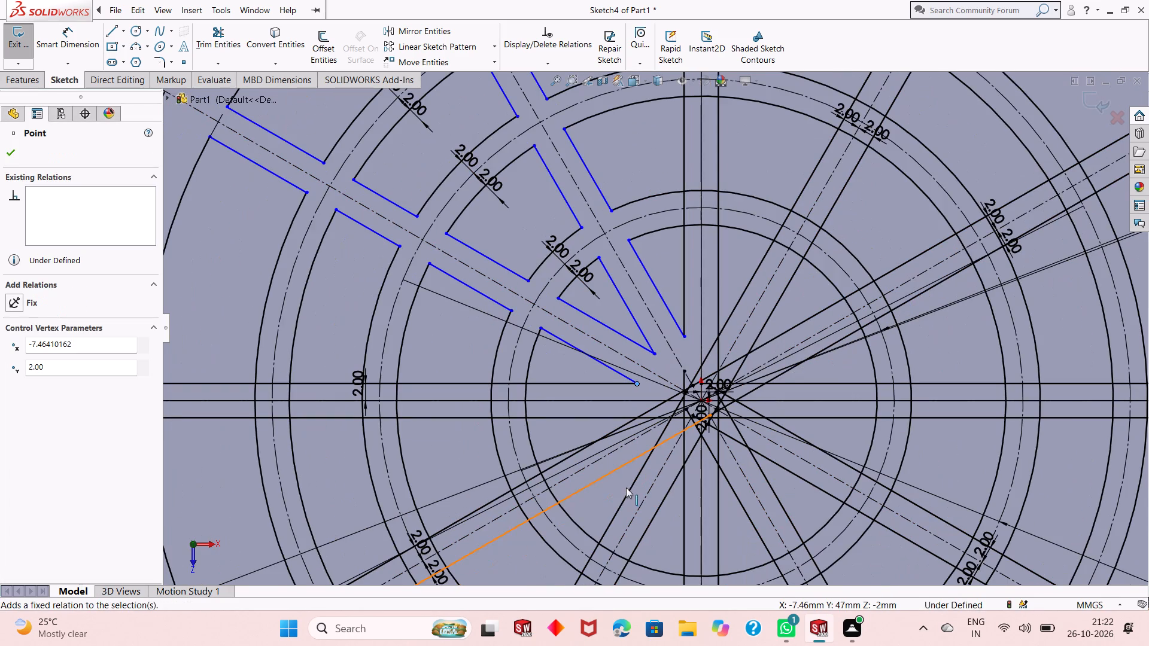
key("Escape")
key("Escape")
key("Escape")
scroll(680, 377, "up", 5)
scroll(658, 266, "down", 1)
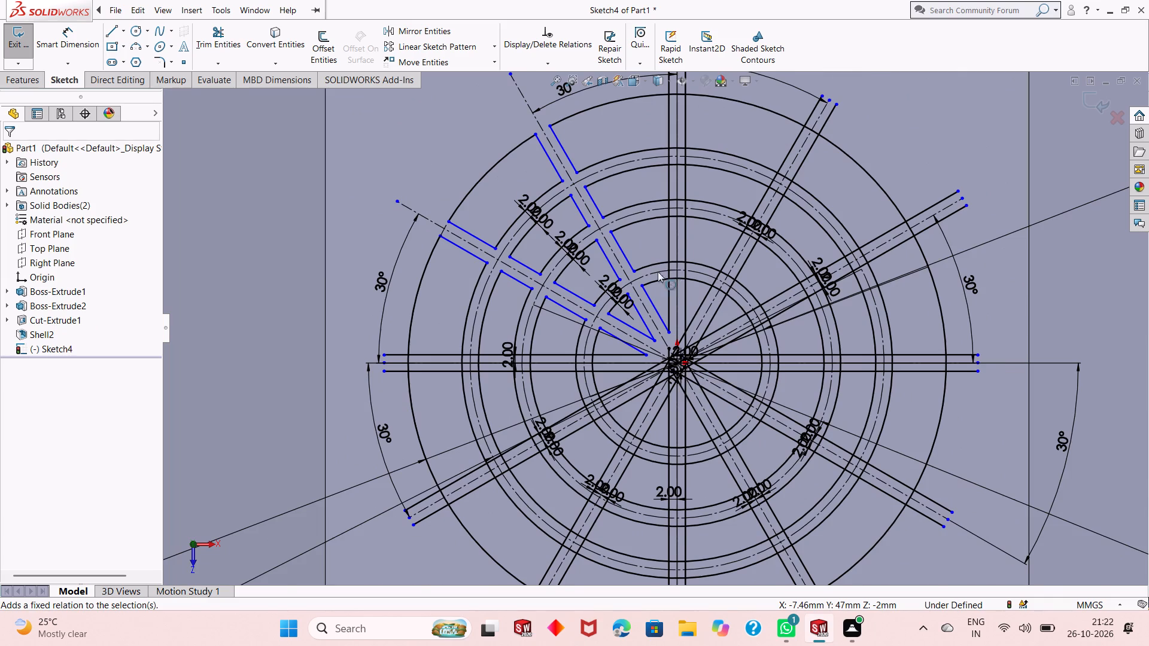
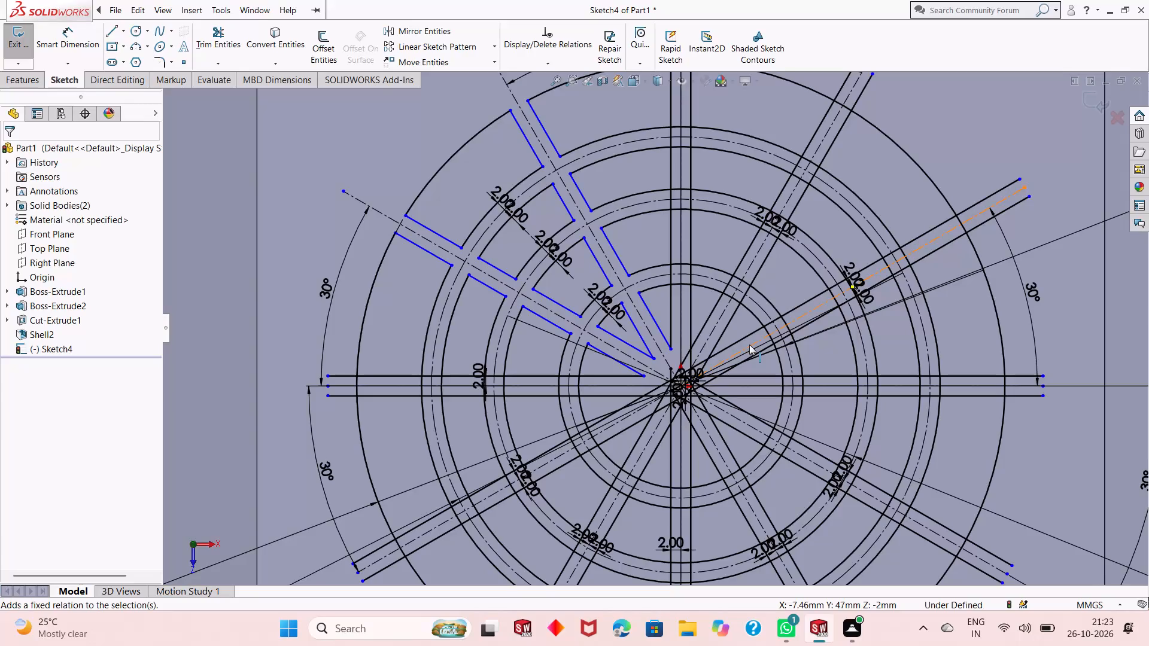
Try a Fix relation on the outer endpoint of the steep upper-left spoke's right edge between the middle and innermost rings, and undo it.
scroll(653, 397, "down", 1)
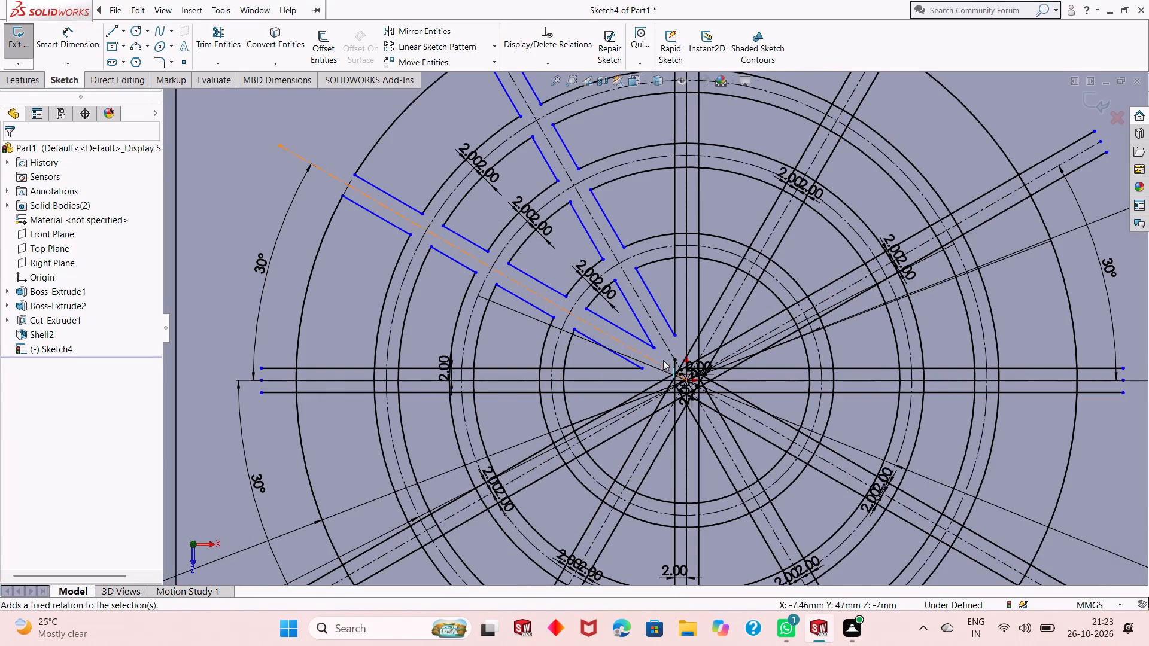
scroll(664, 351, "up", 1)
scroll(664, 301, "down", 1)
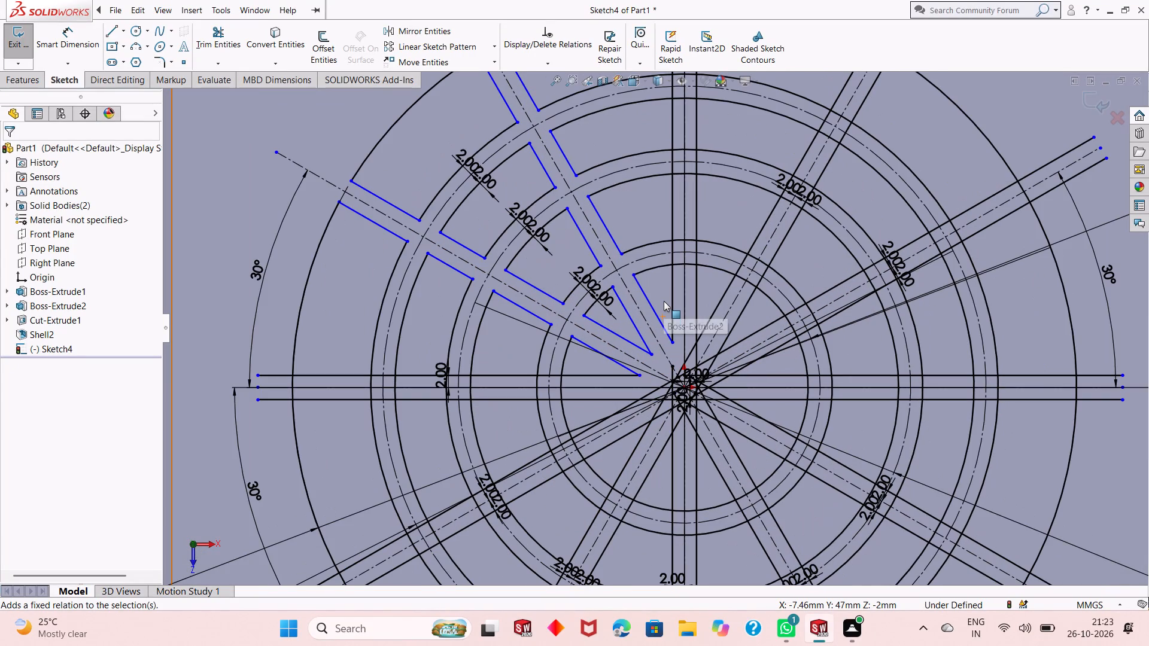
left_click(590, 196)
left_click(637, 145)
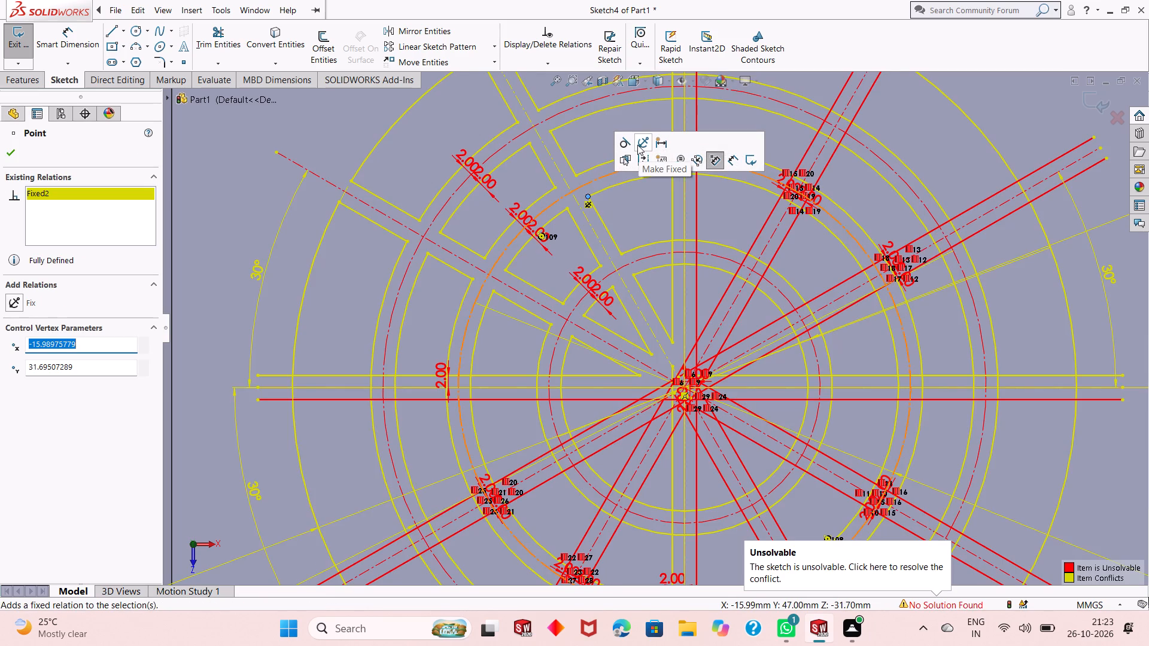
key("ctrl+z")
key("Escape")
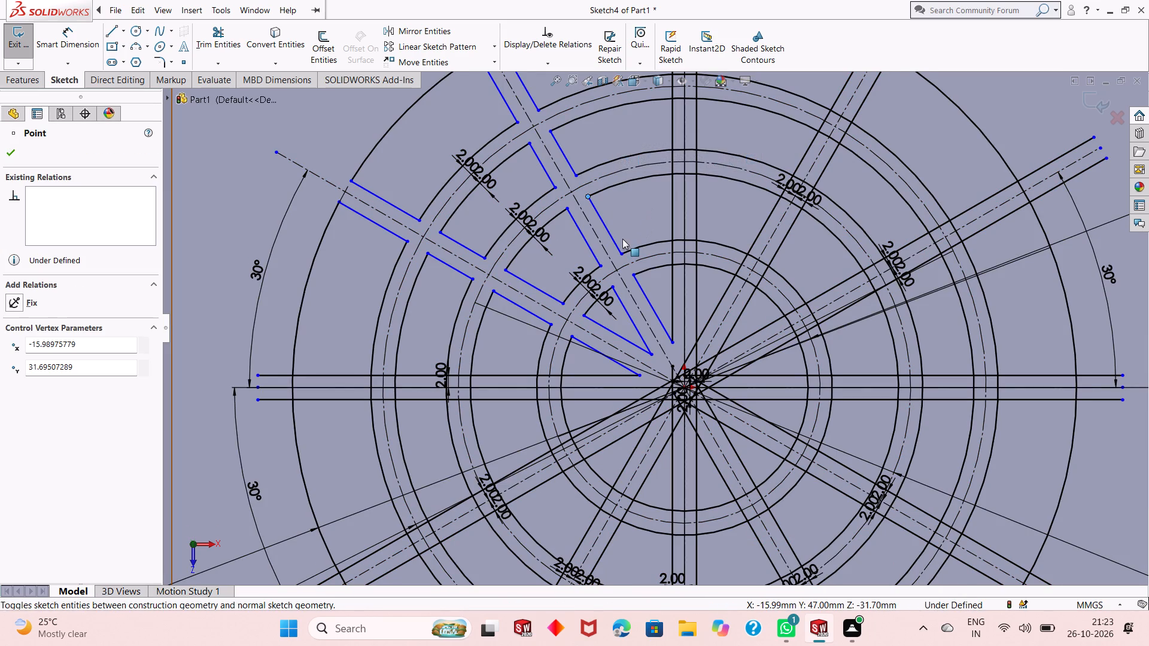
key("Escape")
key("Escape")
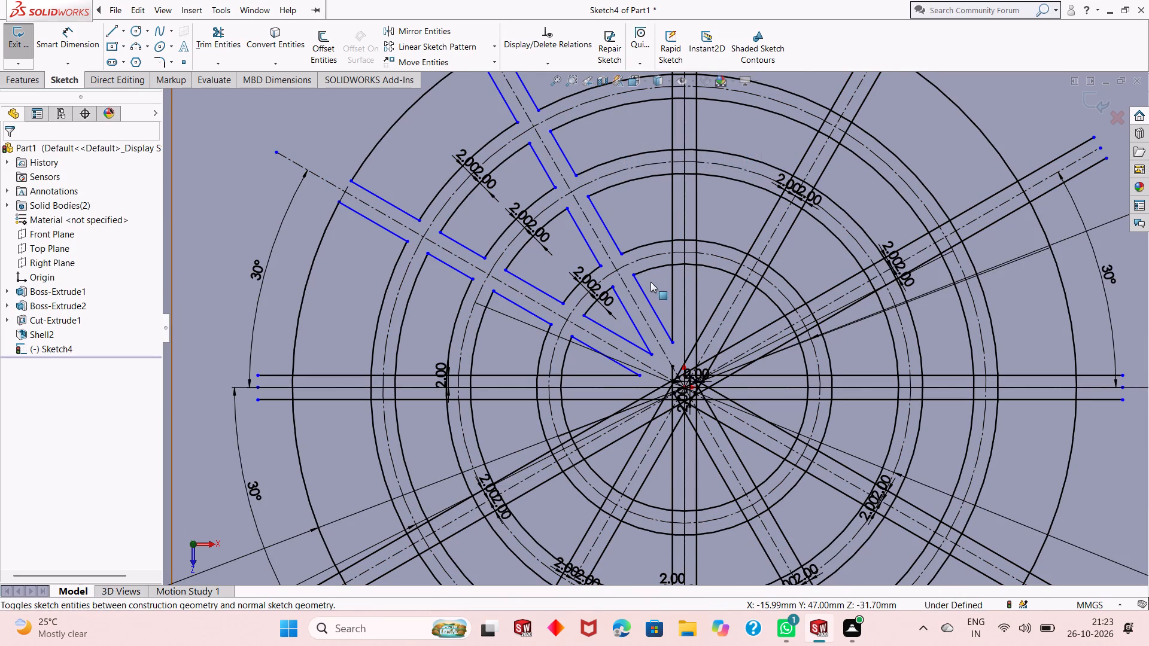
Delete both 2.00 offset dimensions of the outermost ring band between the two upper-left spokes.
scroll(650, 285, "up", 2)
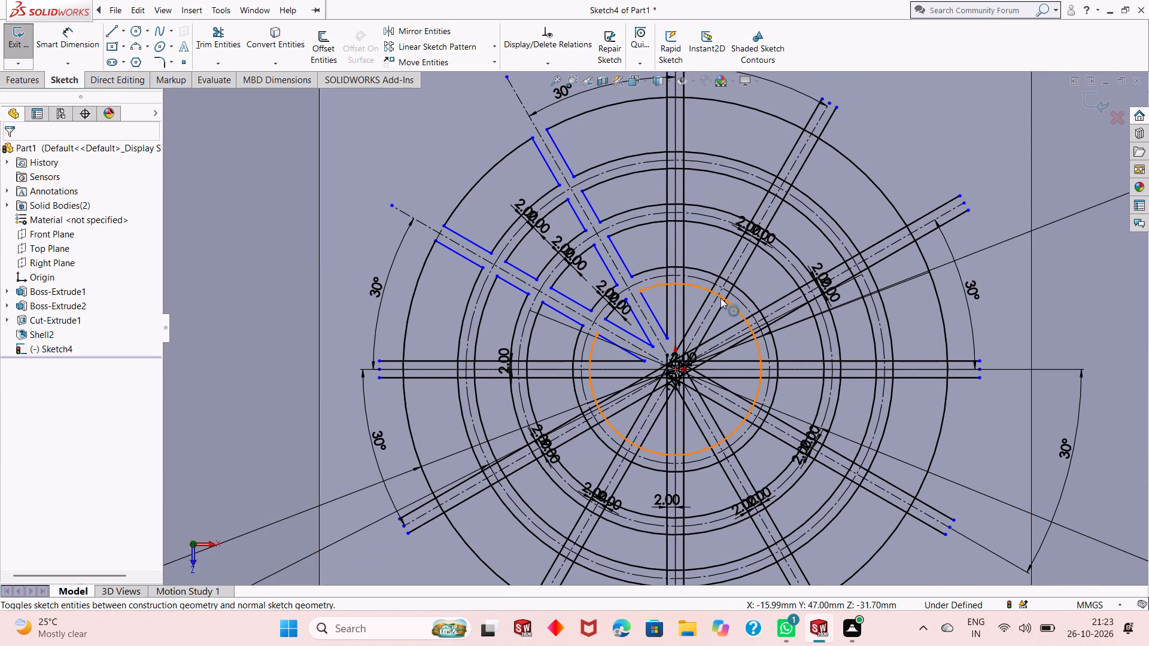
scroll(599, 236, "down", 3)
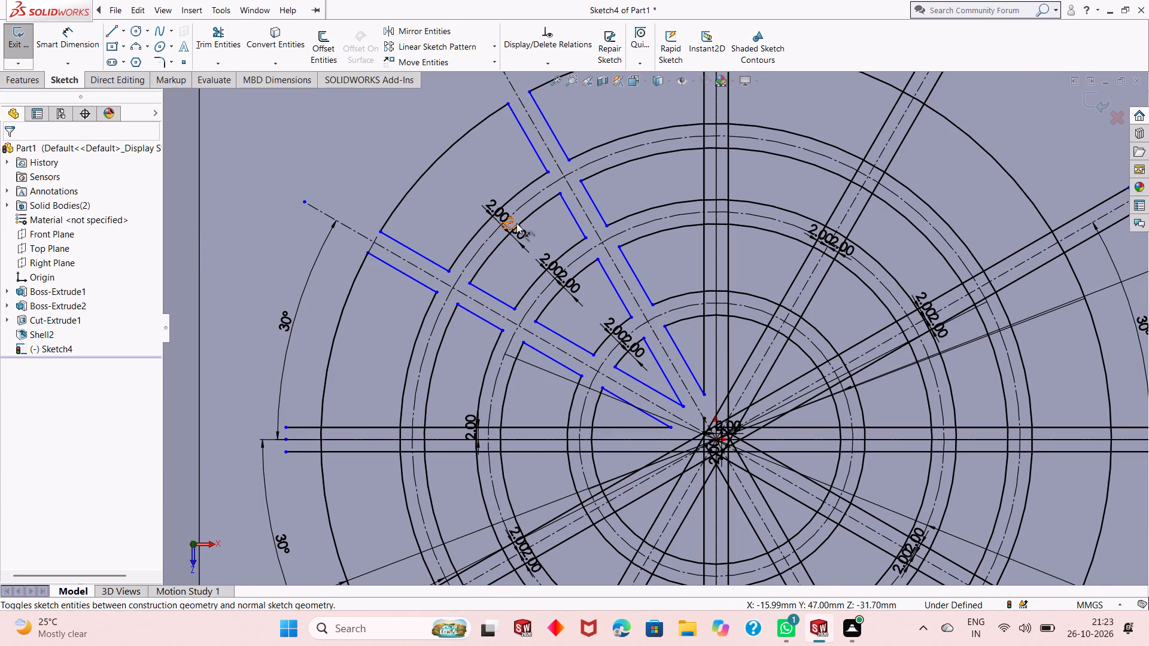
right_click(495, 202)
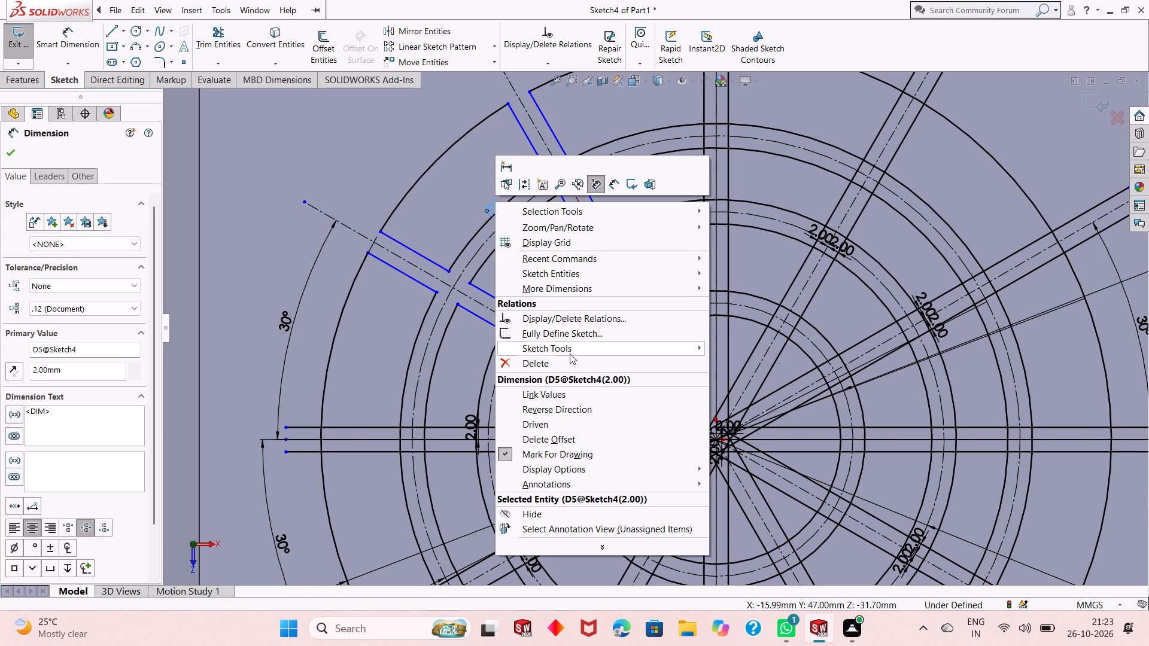
left_click(570, 356)
right_click(519, 236)
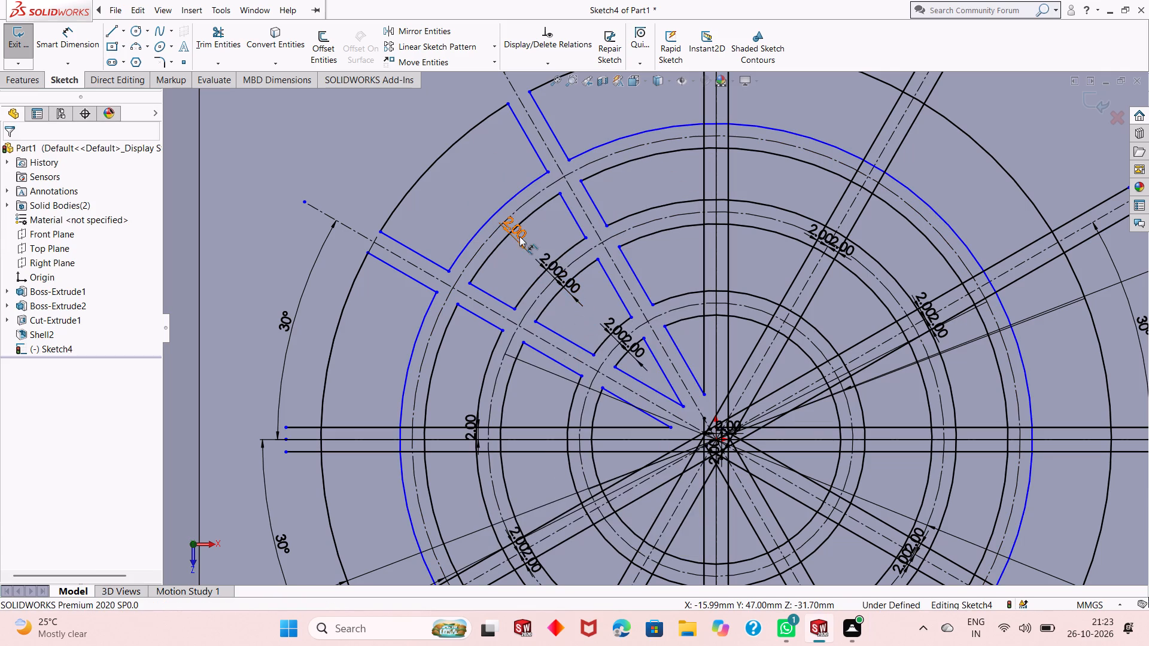
left_click(606, 395)
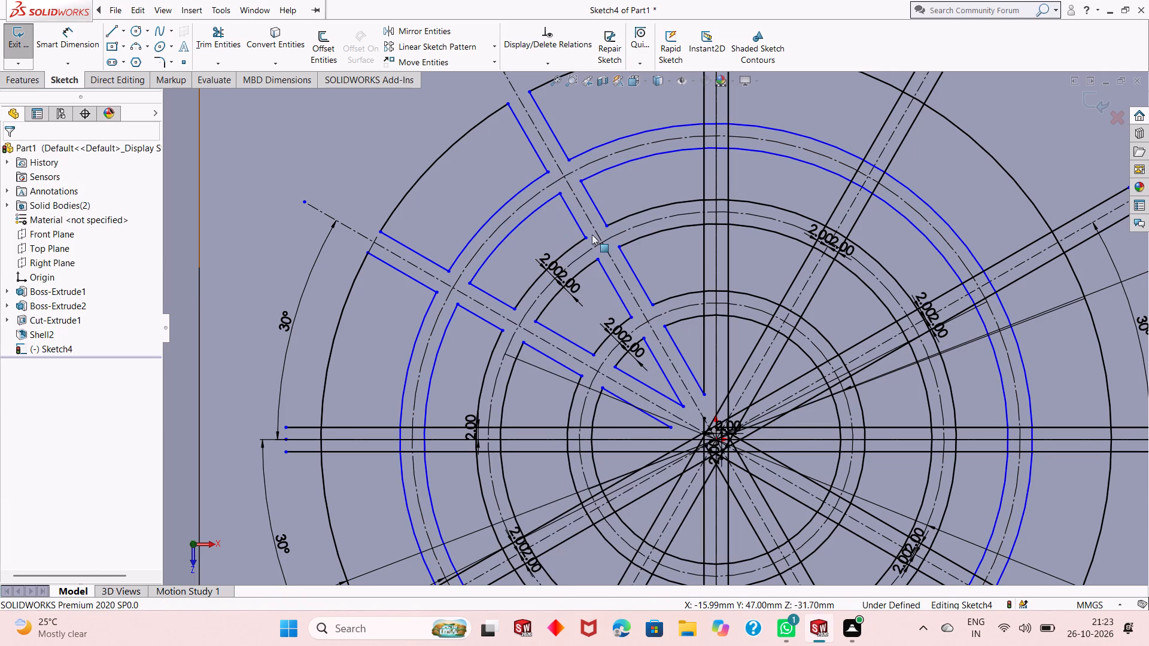
Add a Fix relation to the outer corner beside the steep spoke in the upper-left cell between the outermost and middle rings.
left_click(563, 194)
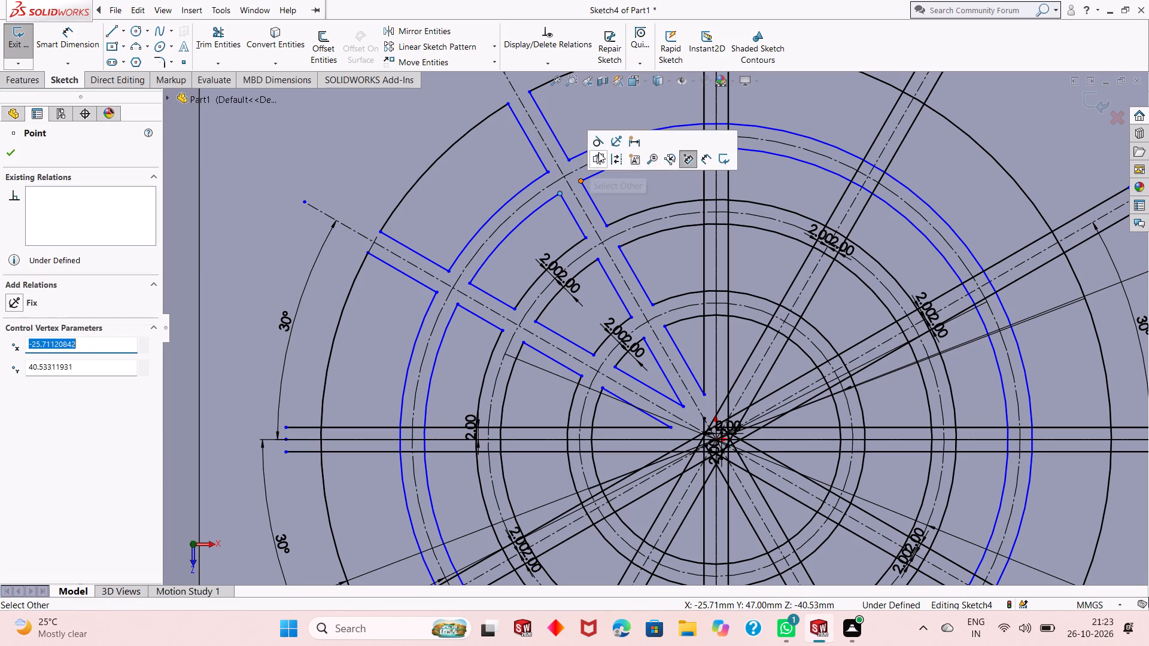
left_click(616, 142)
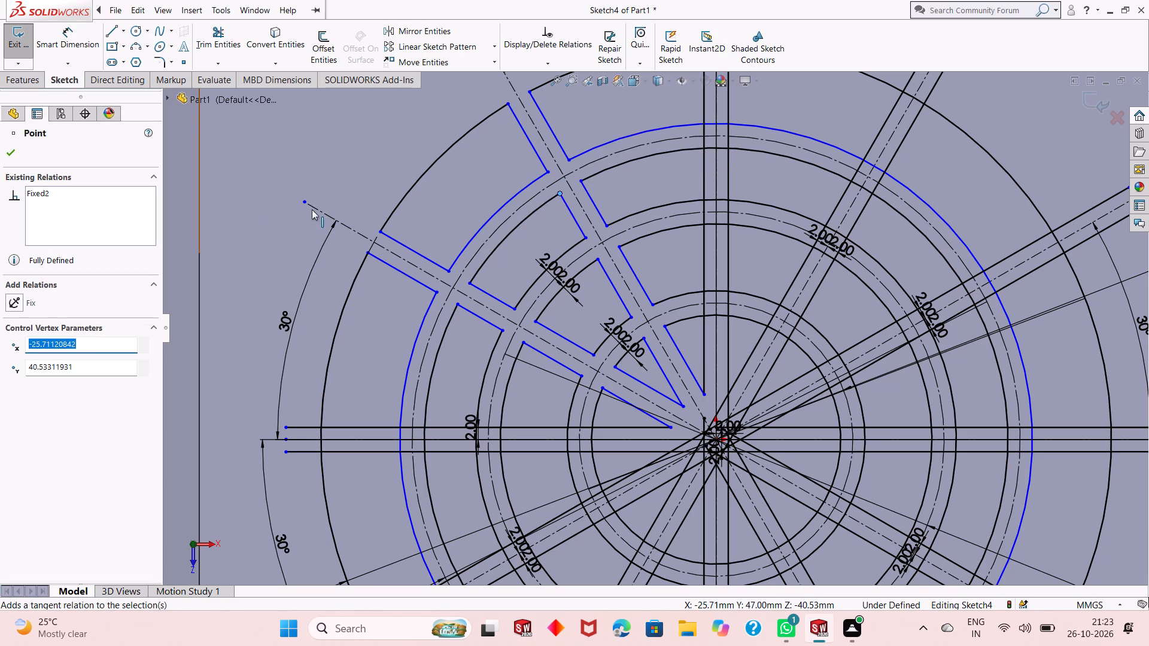
left_click(8, 148)
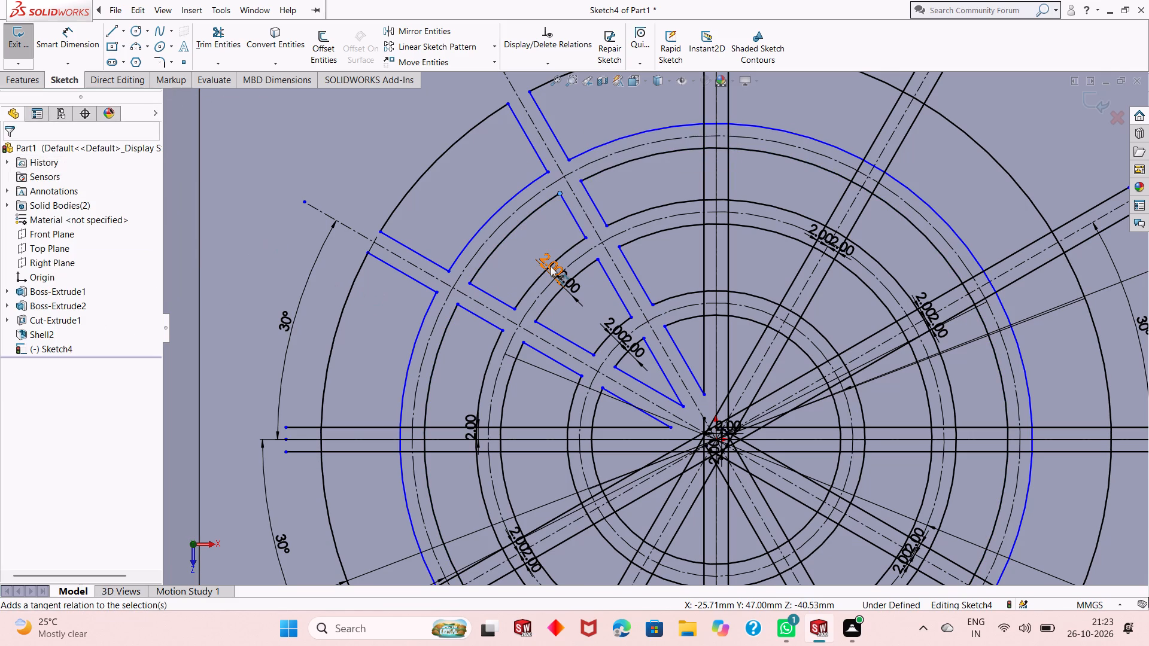
Delete both 2.00 offset dimensions of the middle ring band between the two upper-left spokes.
right_click(551, 266)
left_click(600, 425)
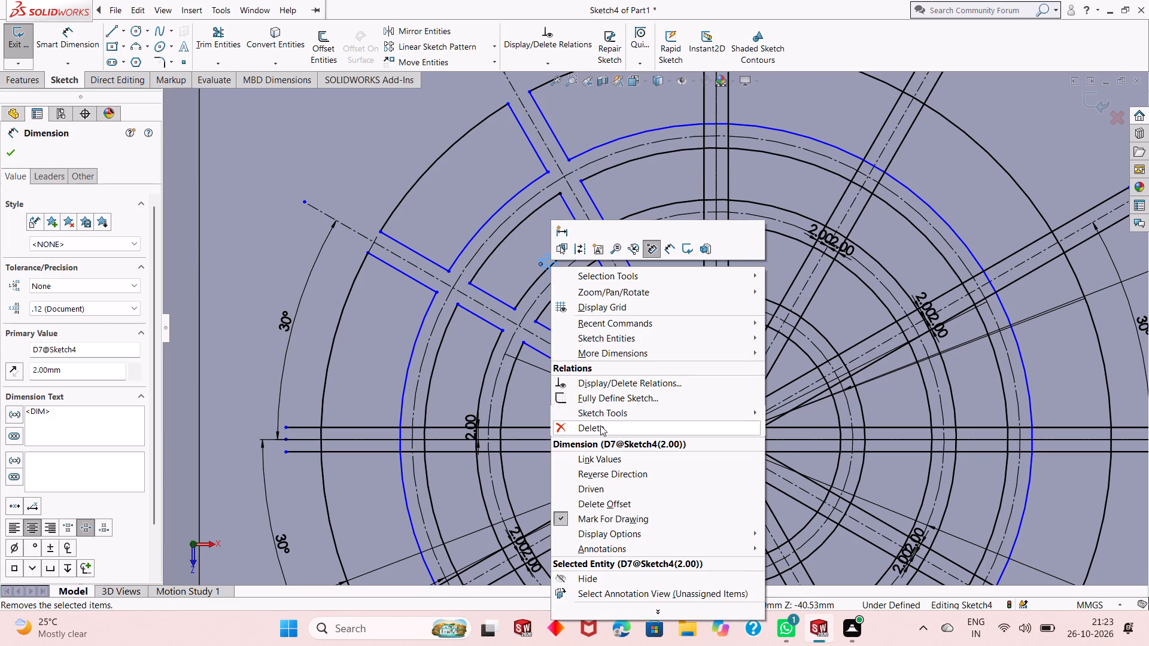
right_click(569, 284)
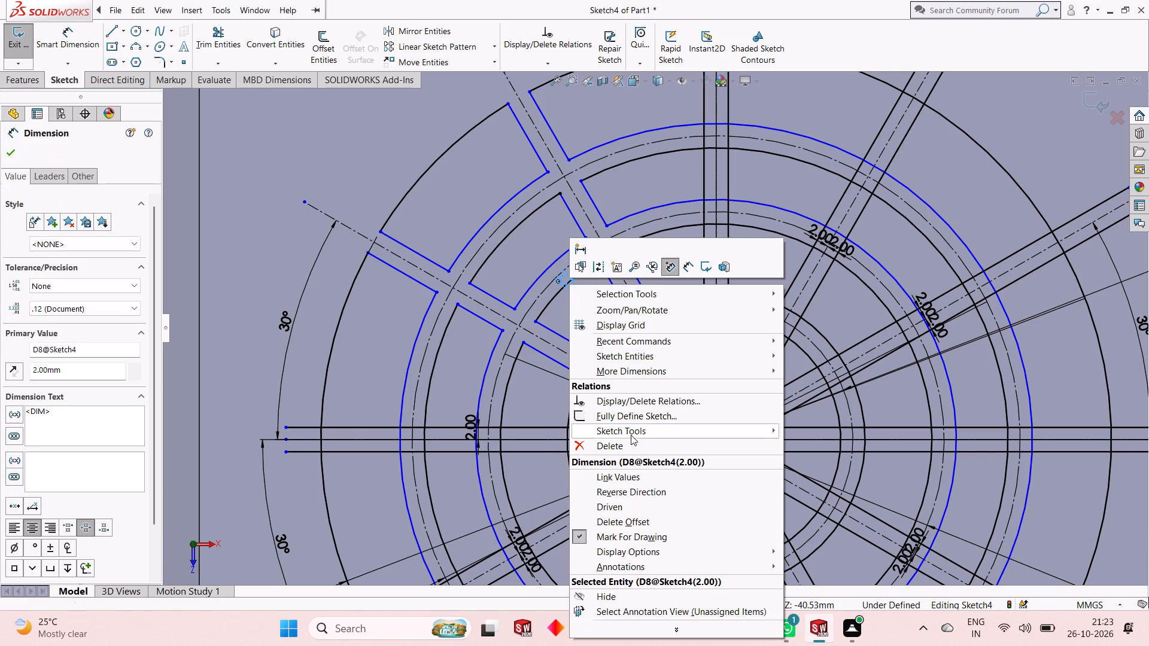
left_click(631, 445)
Add Fix relations to the remaining three corners of the upper-left cell between the outermost and middle rings.
left_click(585, 238)
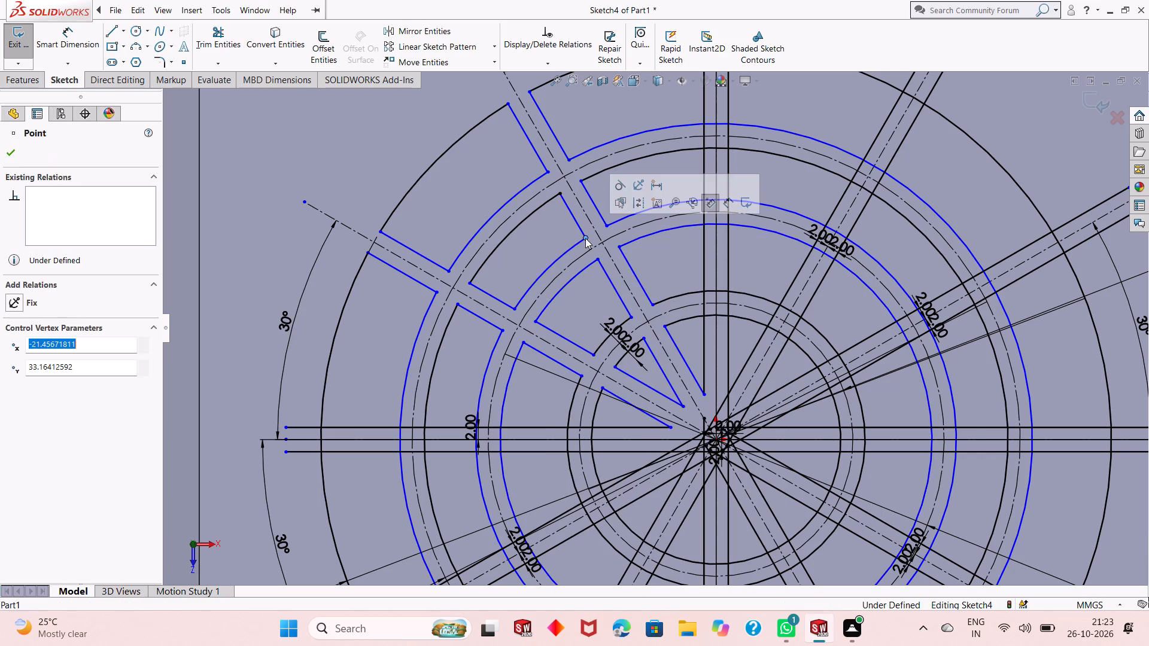
left_click(636, 188)
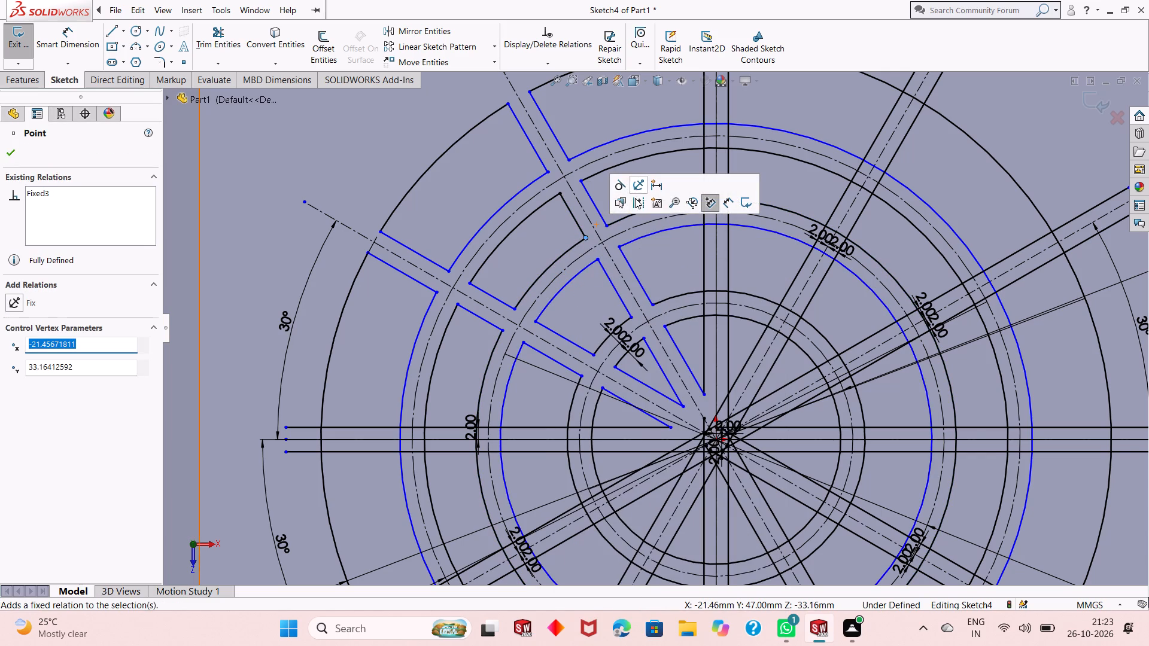
left_click(469, 282)
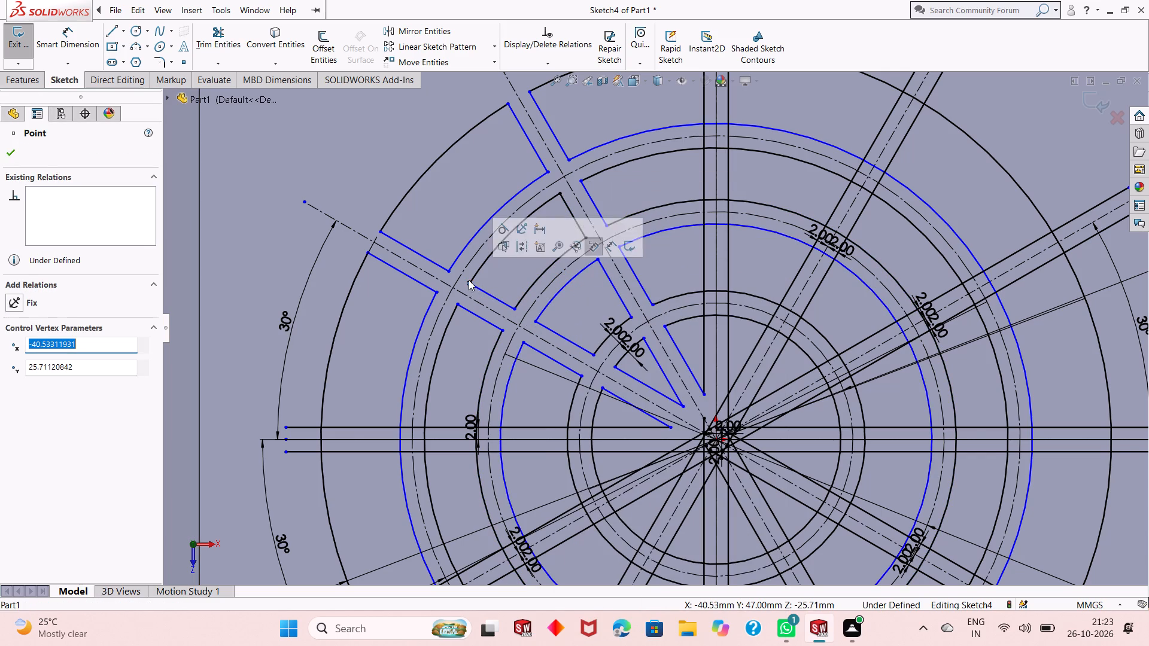
left_click(521, 228)
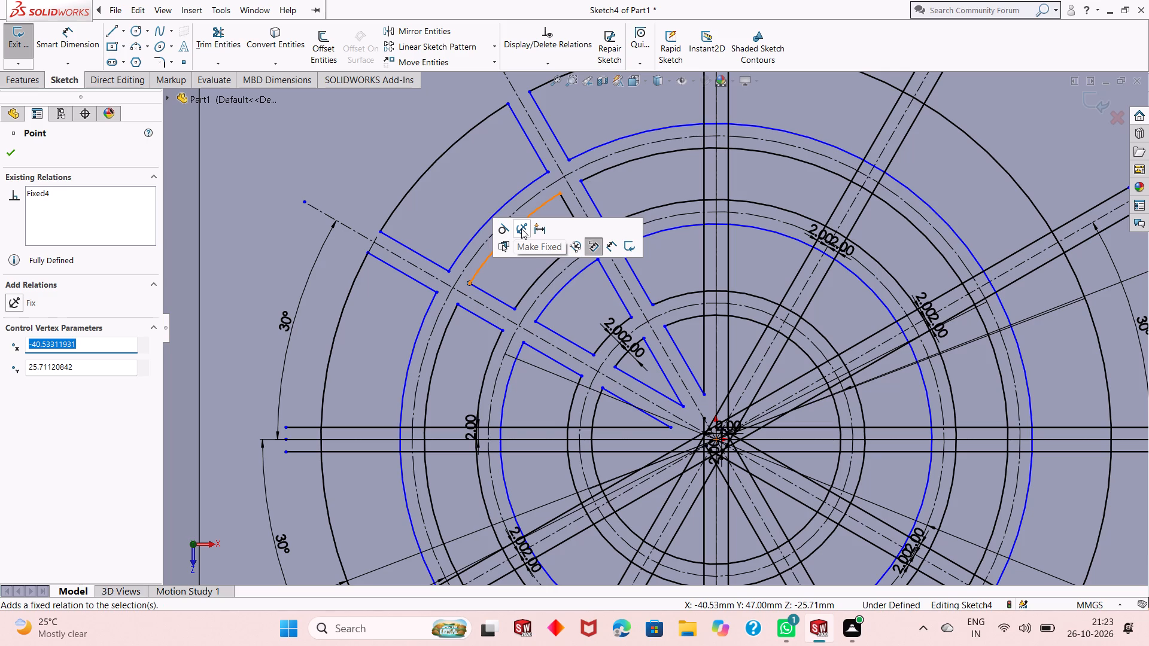
left_click(521, 228)
left_click(11, 156)
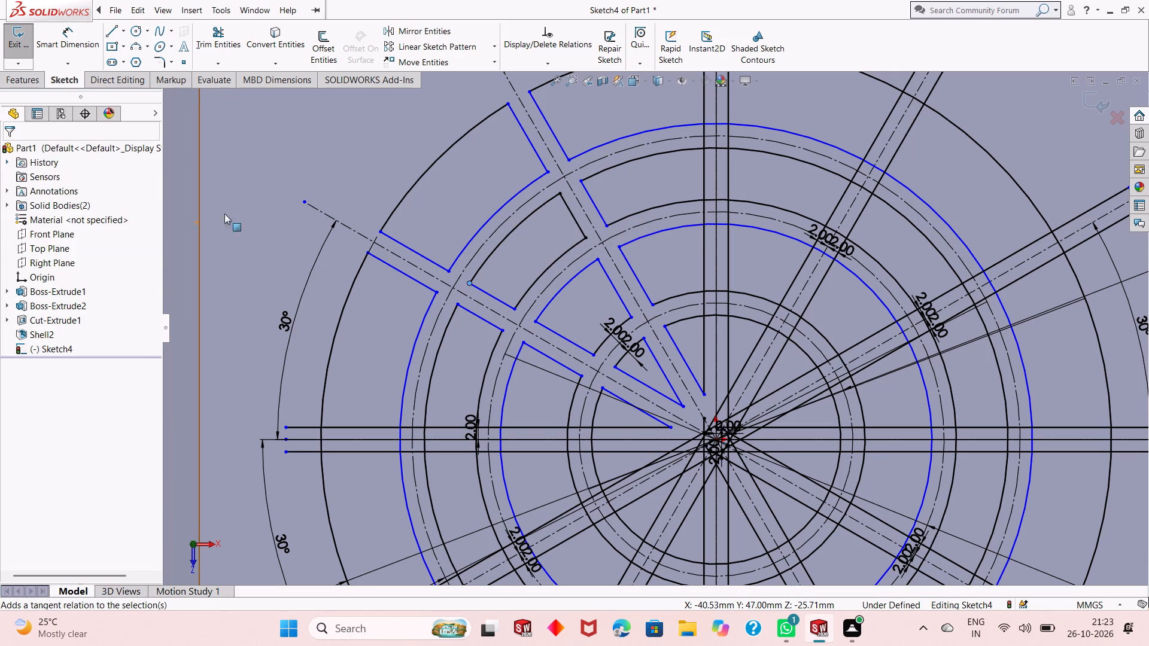
left_click(518, 309)
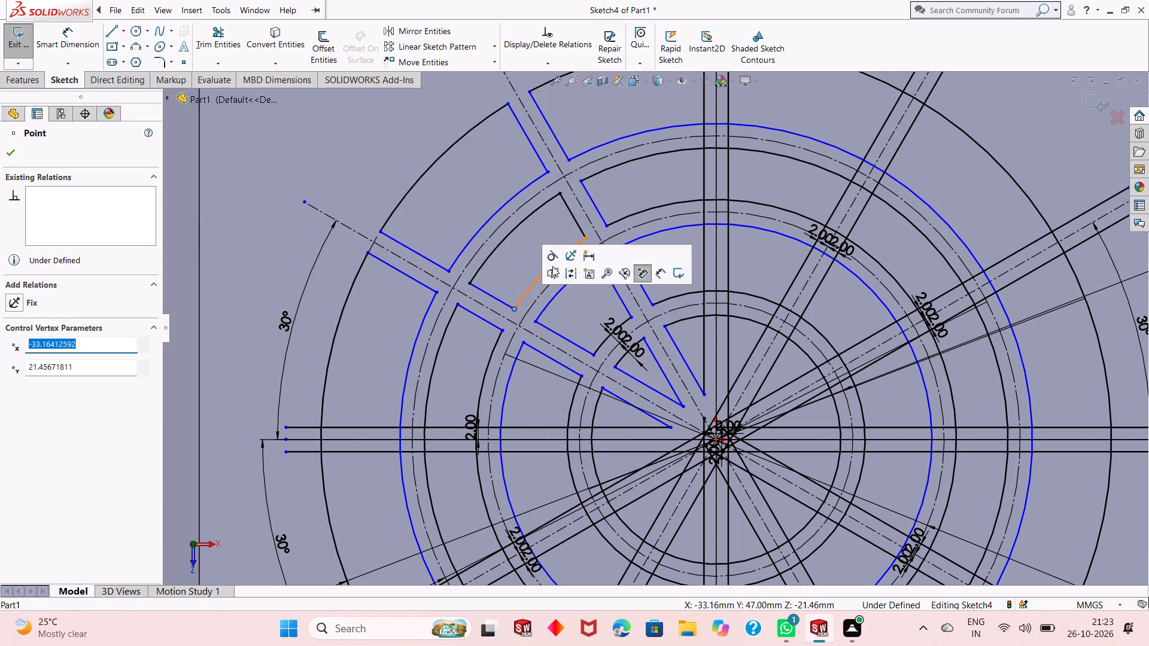
left_click(563, 258)
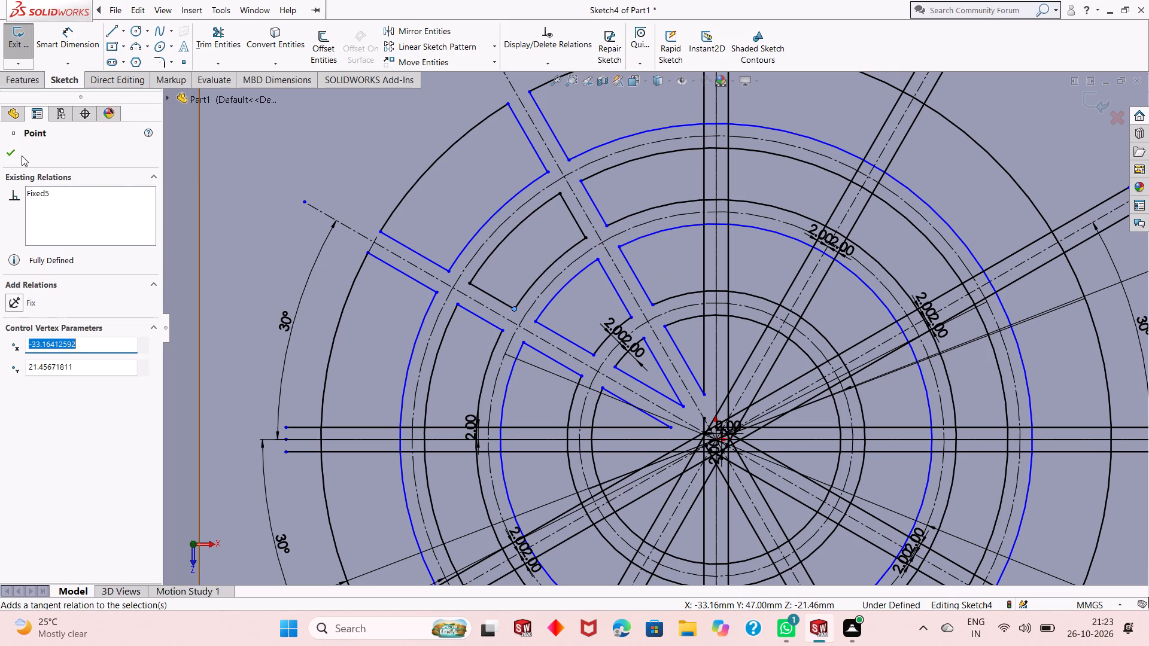
left_click(3, 156)
Delete both 2.00 offset dimensions of the innermost ring band between the two upper-left spokes.
scroll(646, 325, "up", 1)
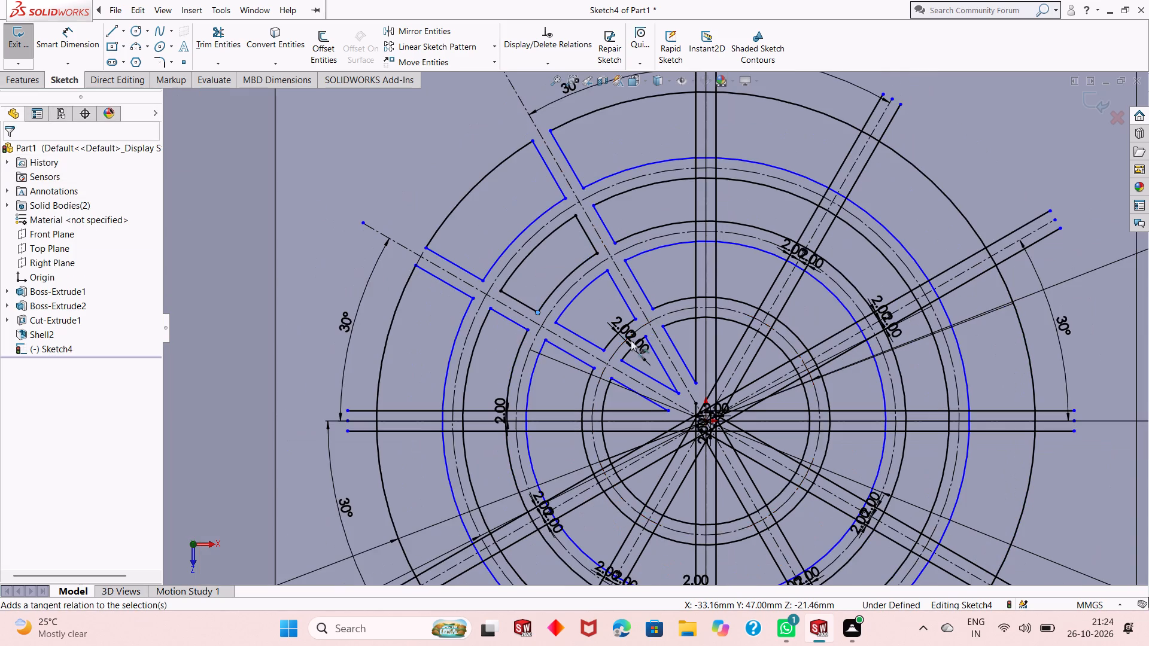
scroll(631, 348, "down", 3)
right_click(621, 321)
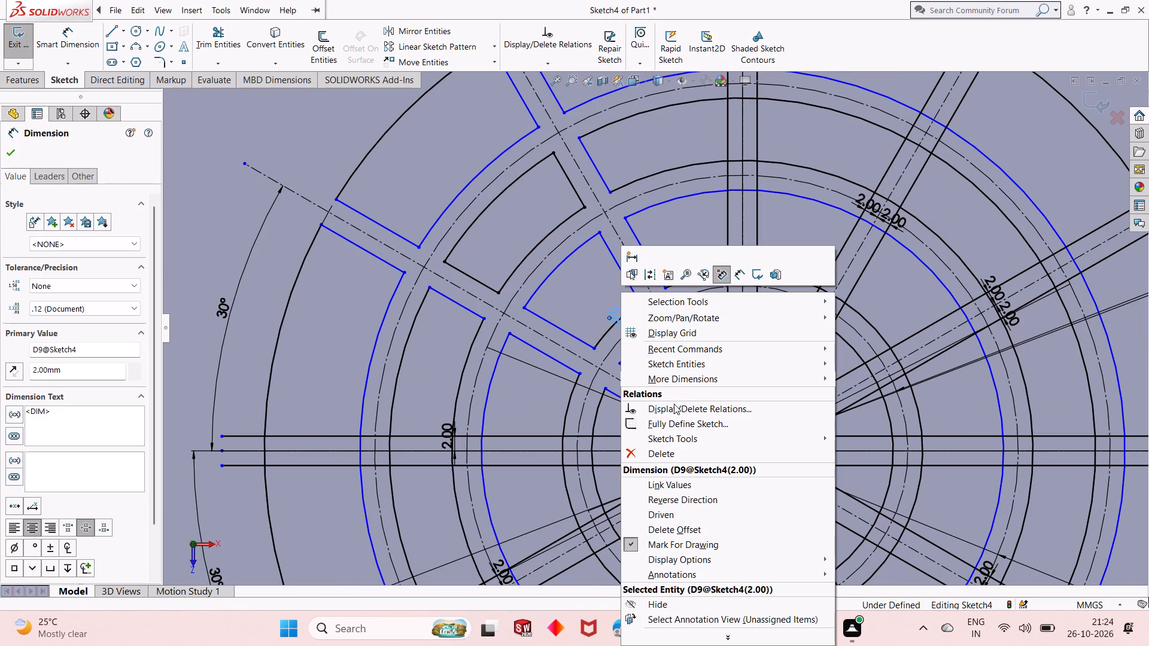
left_click(686, 456)
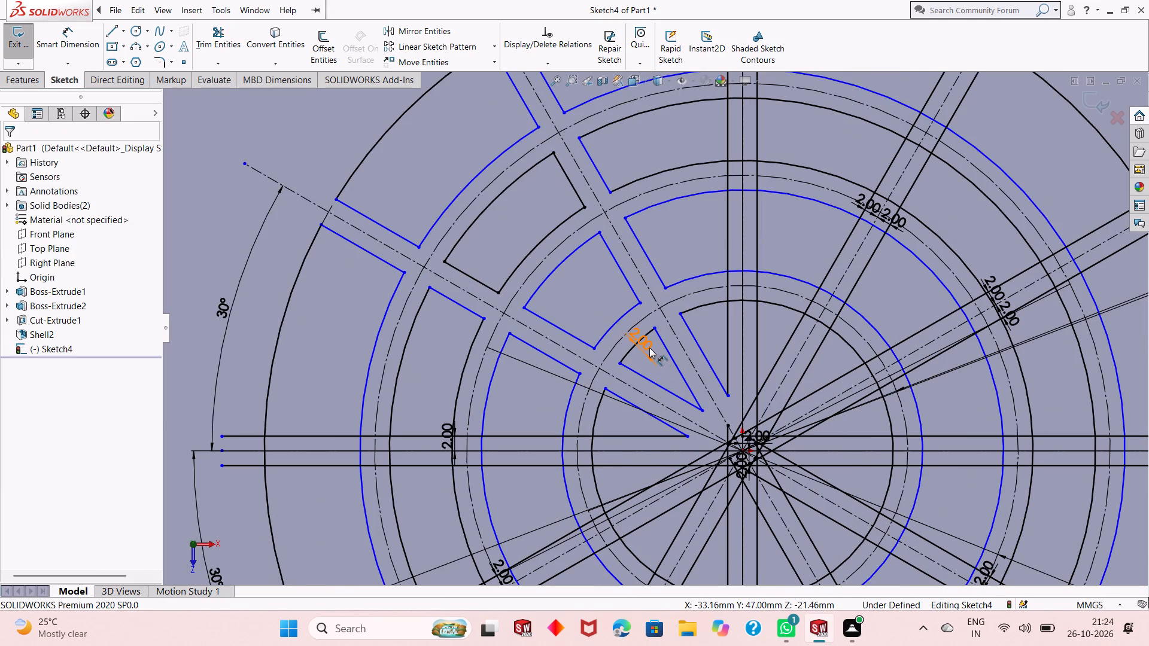
right_click(649, 348)
left_click(696, 449)
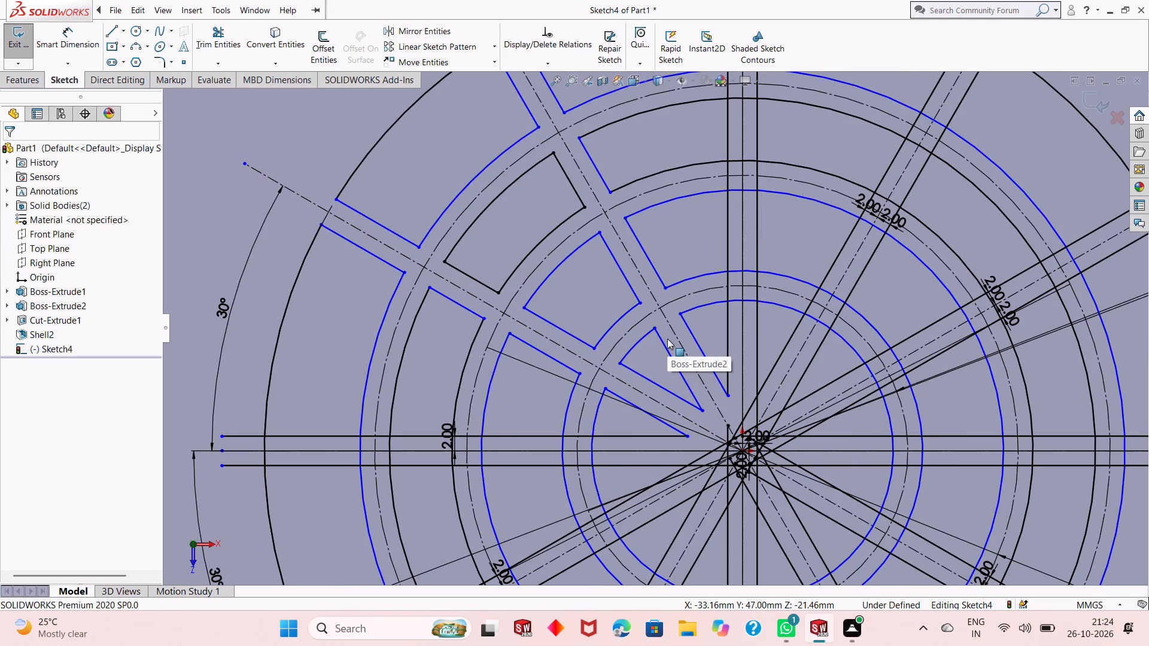
In the upper-left cell between the middle and innermost rings, fix the outer corner beside the steep spoke and the inner corner beside the shallow spoke.
scroll(653, 352, "up", 1)
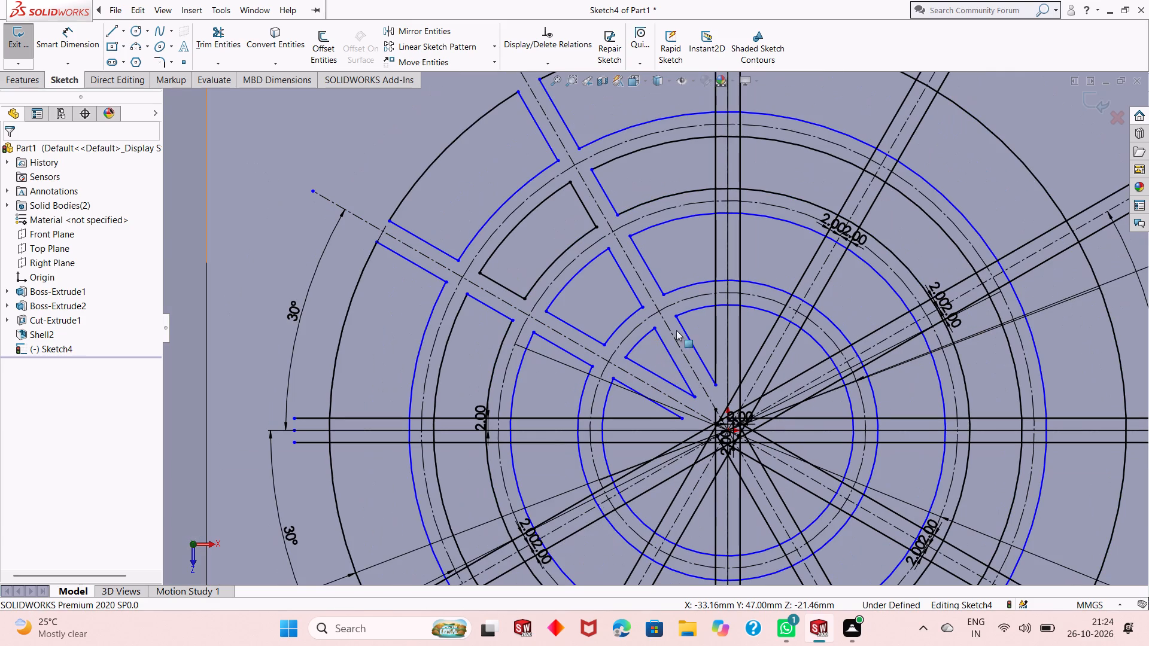
left_click(610, 248)
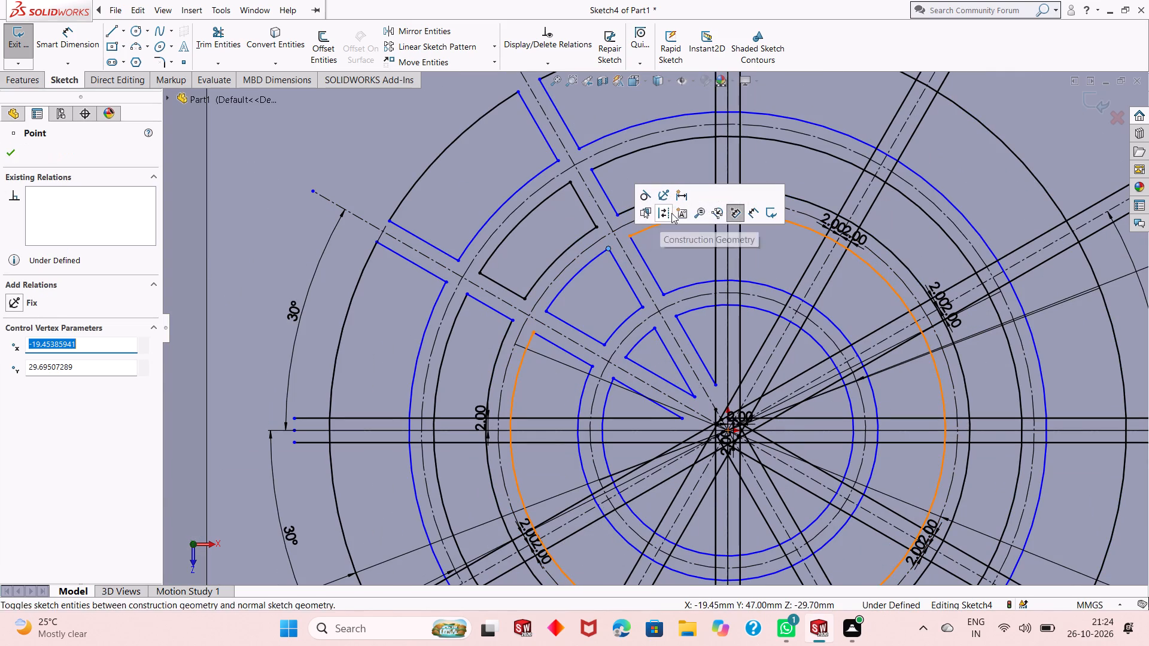
left_click(661, 196)
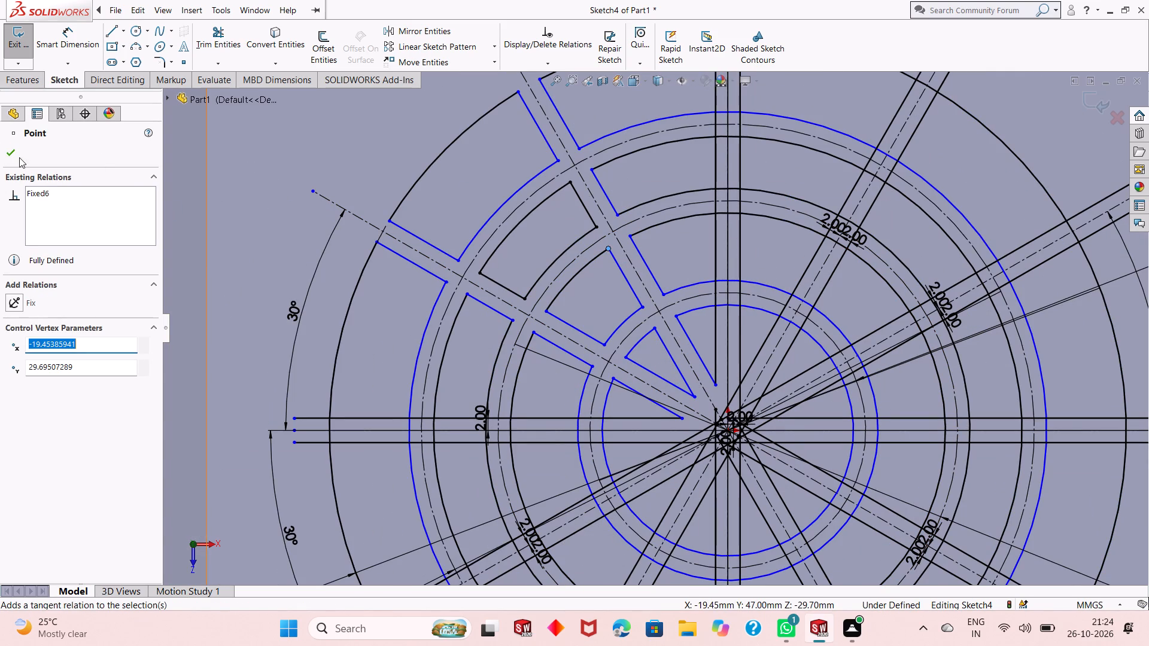
left_click(17, 157)
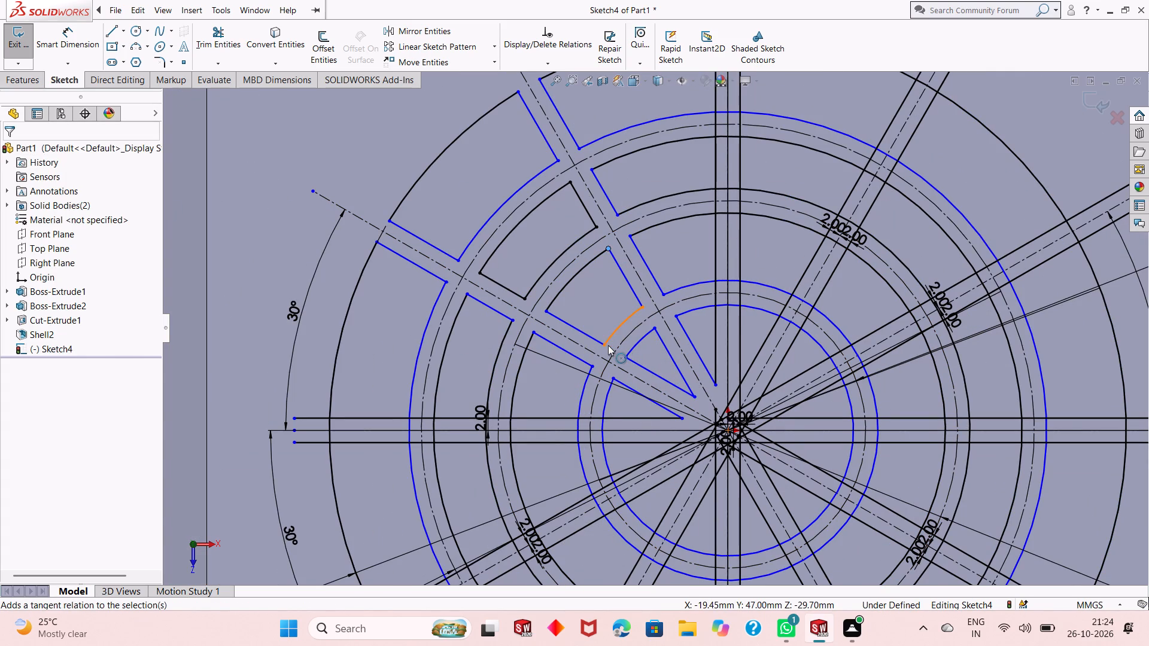
left_click(608, 345)
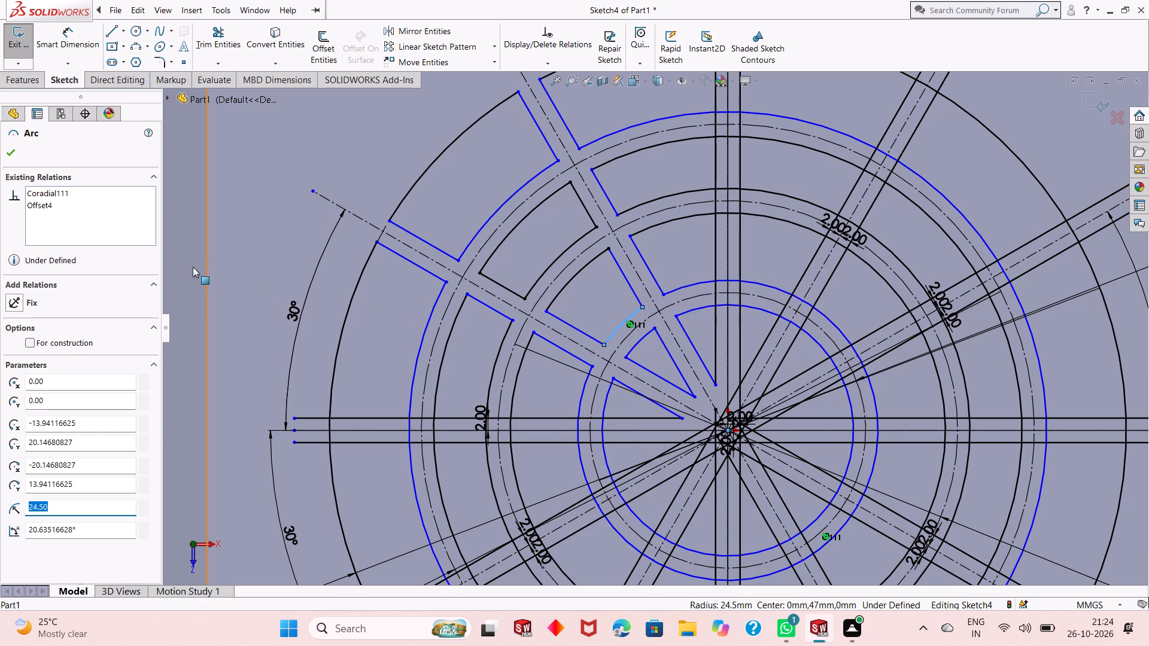
right_click(193, 266)
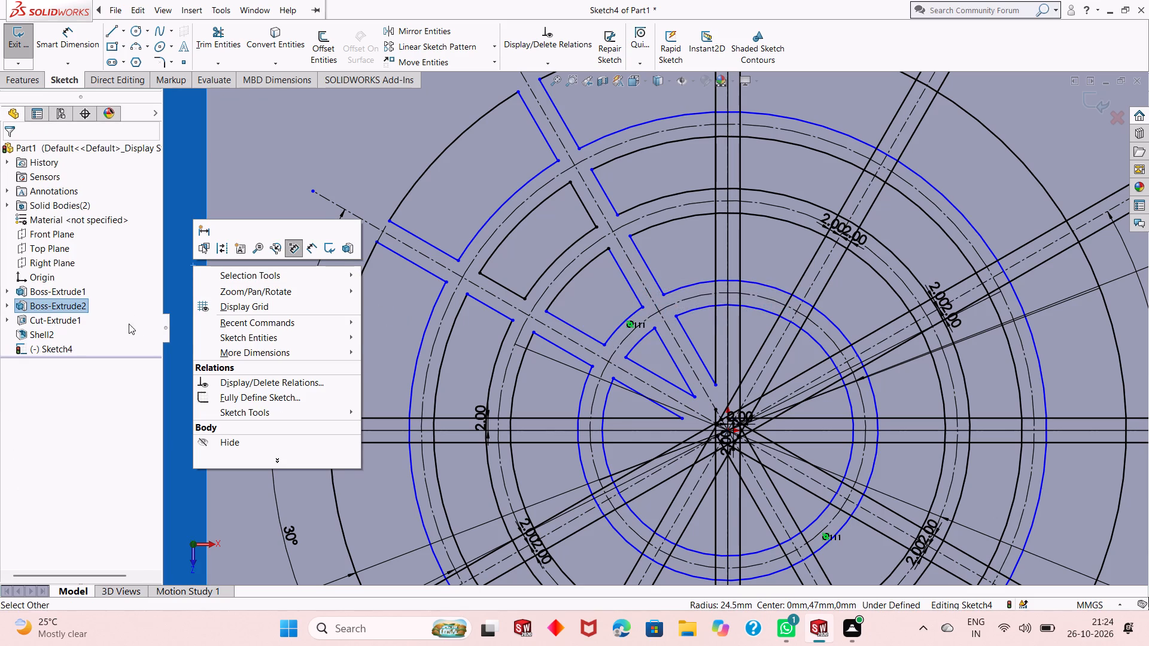
key("Escape")
key("Escape")
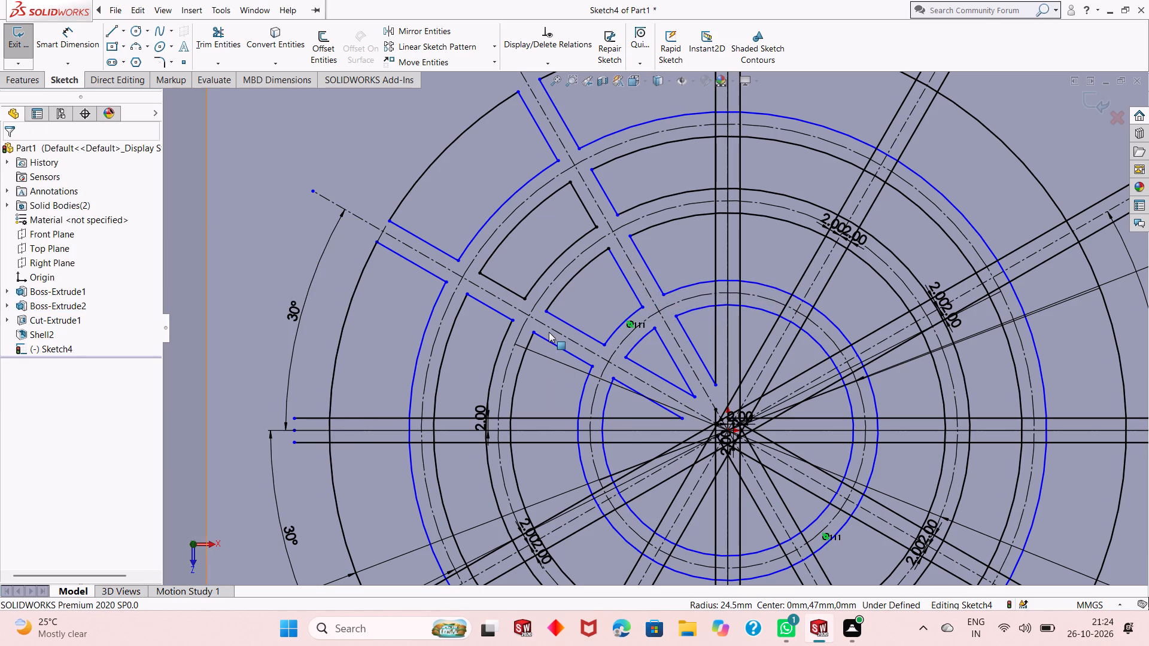
left_click(603, 346)
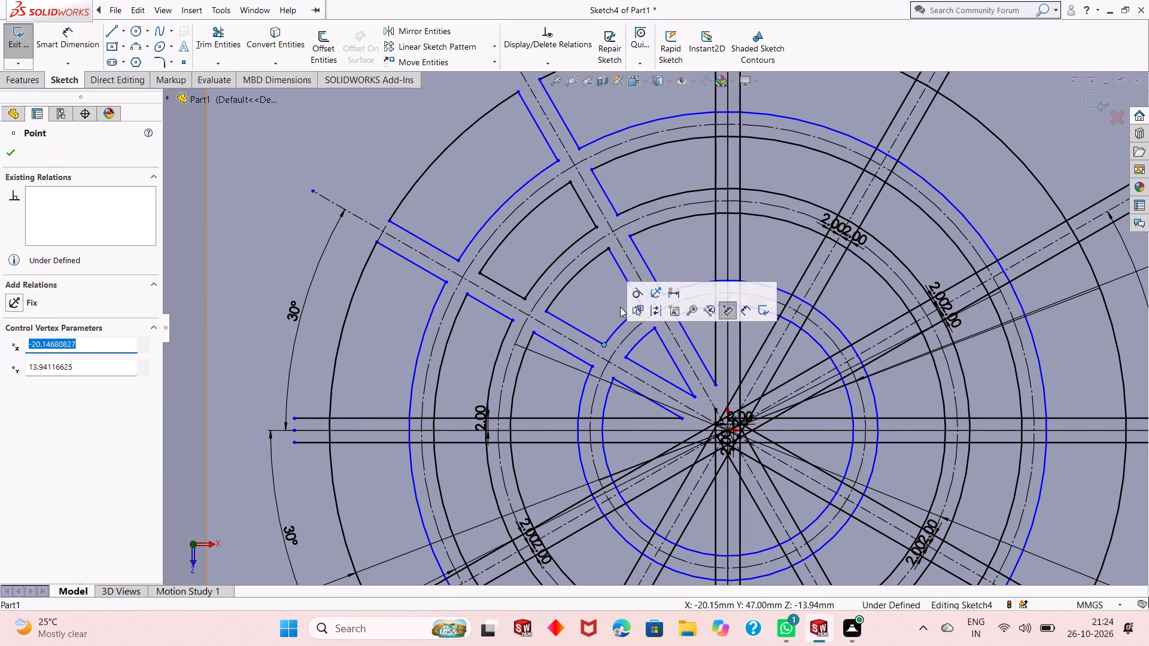
left_click(653, 292)
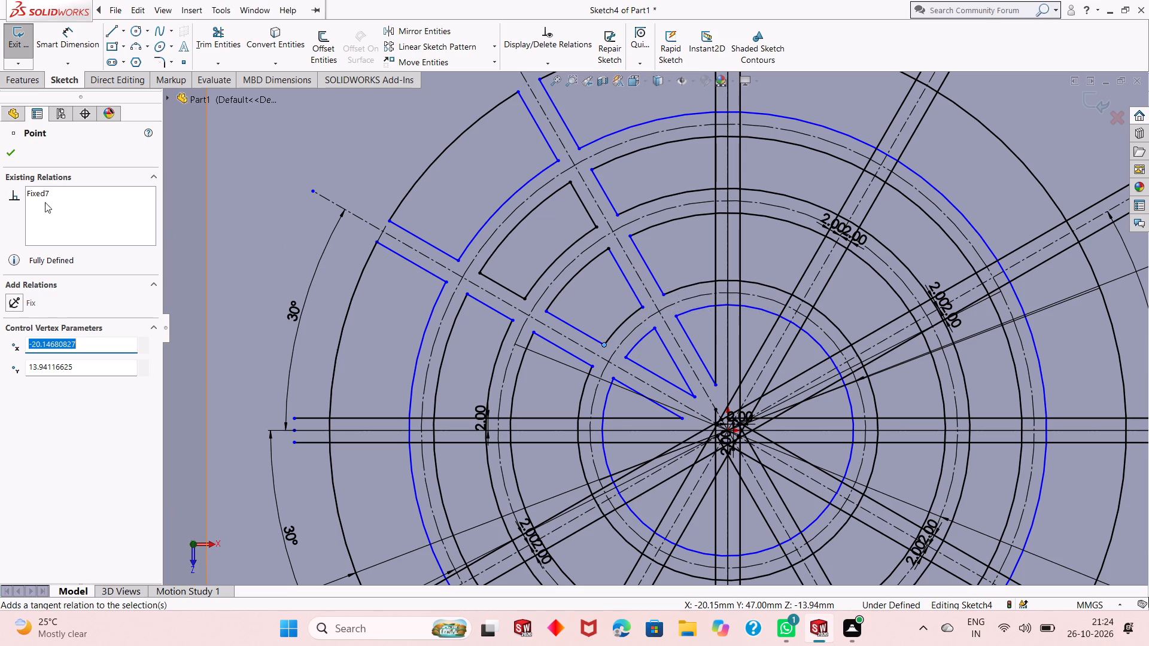
left_click(8, 157)
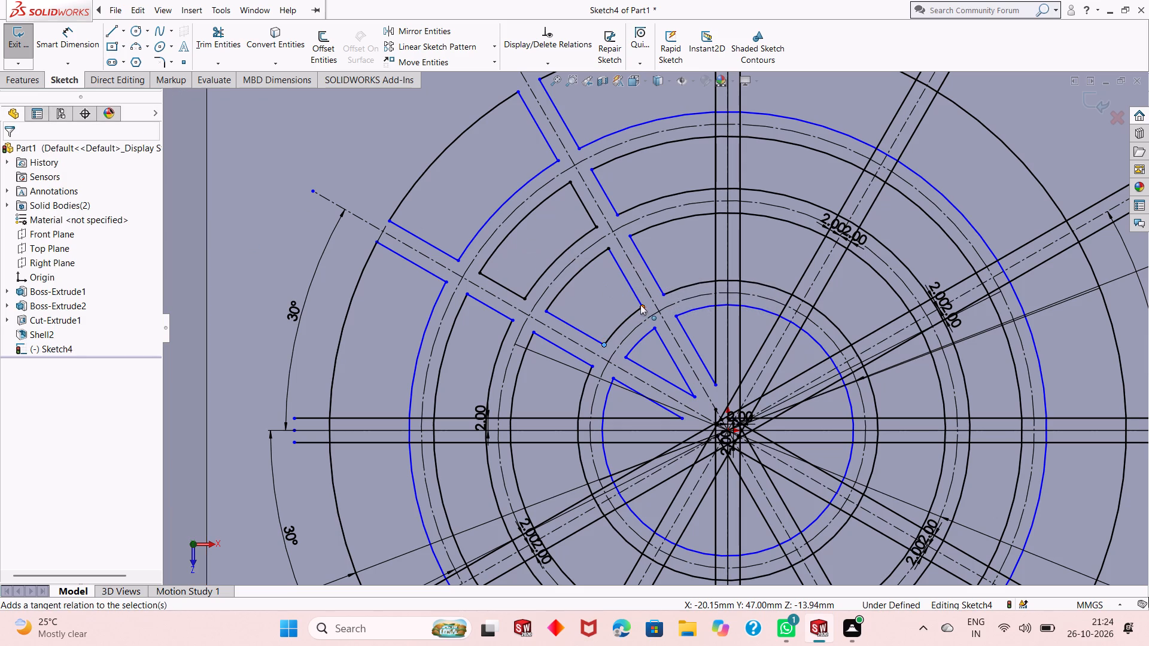
Add Fix relations to the remaining two corners of the upper-left cell between the middle and innermost rings.
left_click(643, 307)
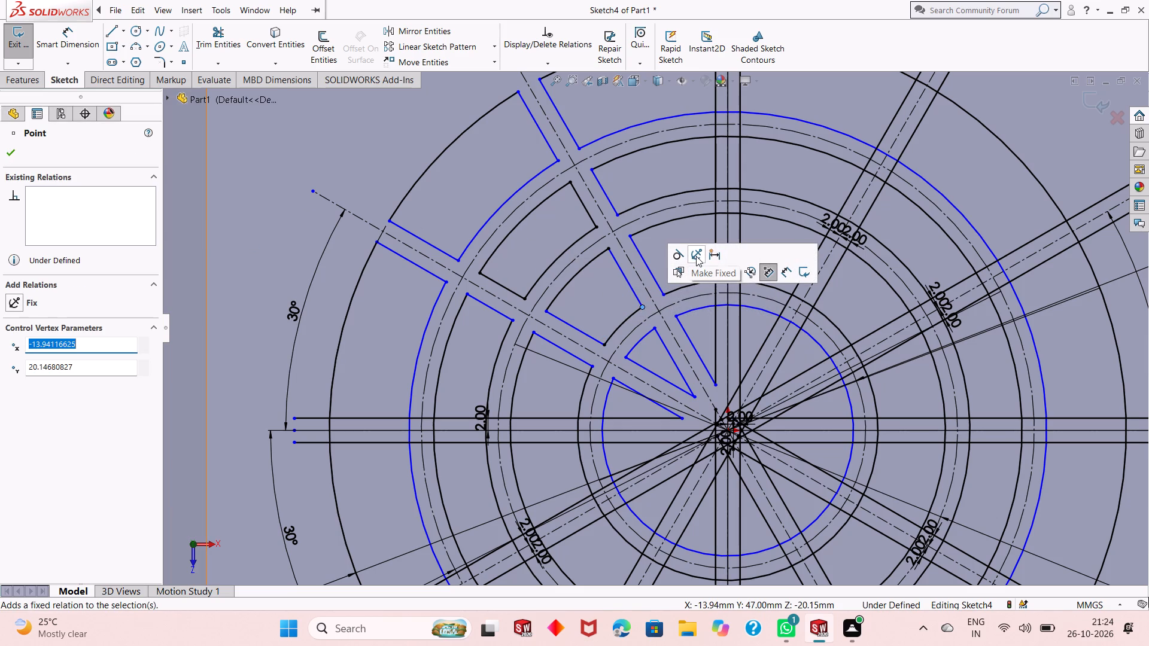
left_click(696, 256)
left_click(14, 154)
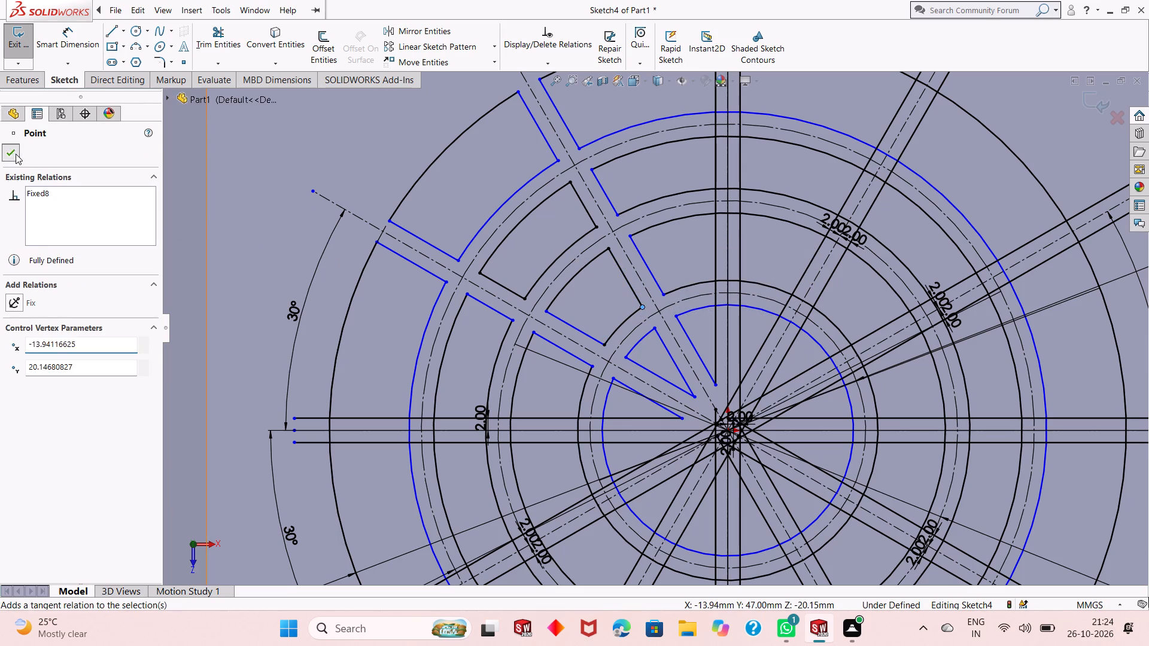
left_click(548, 311)
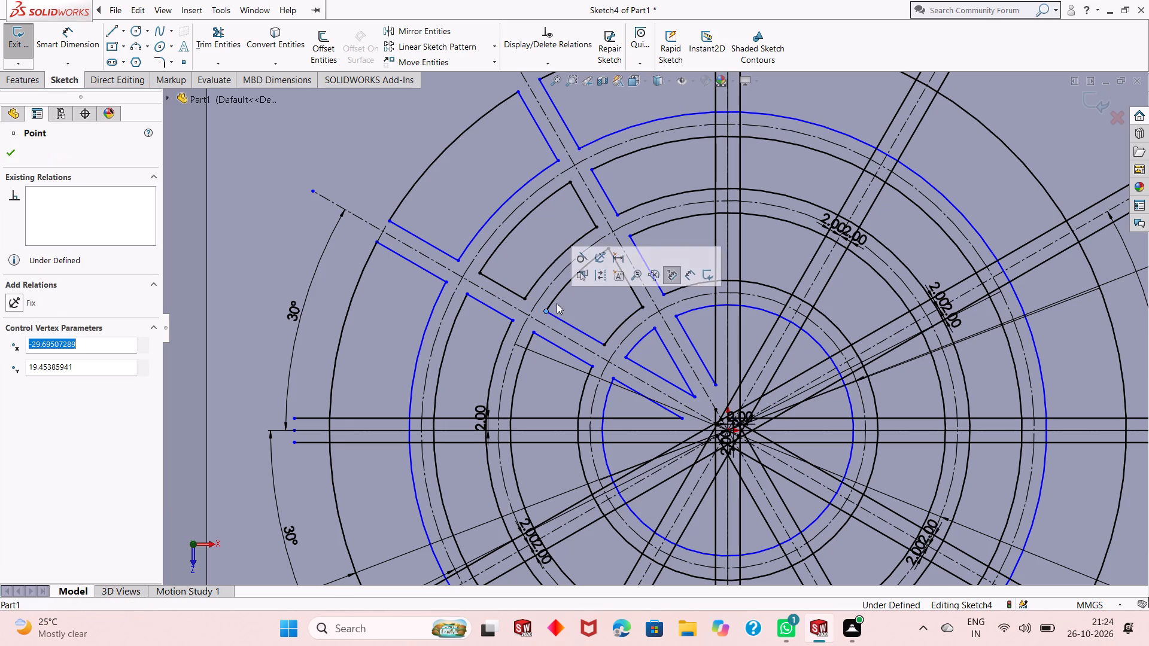
left_click(598, 261)
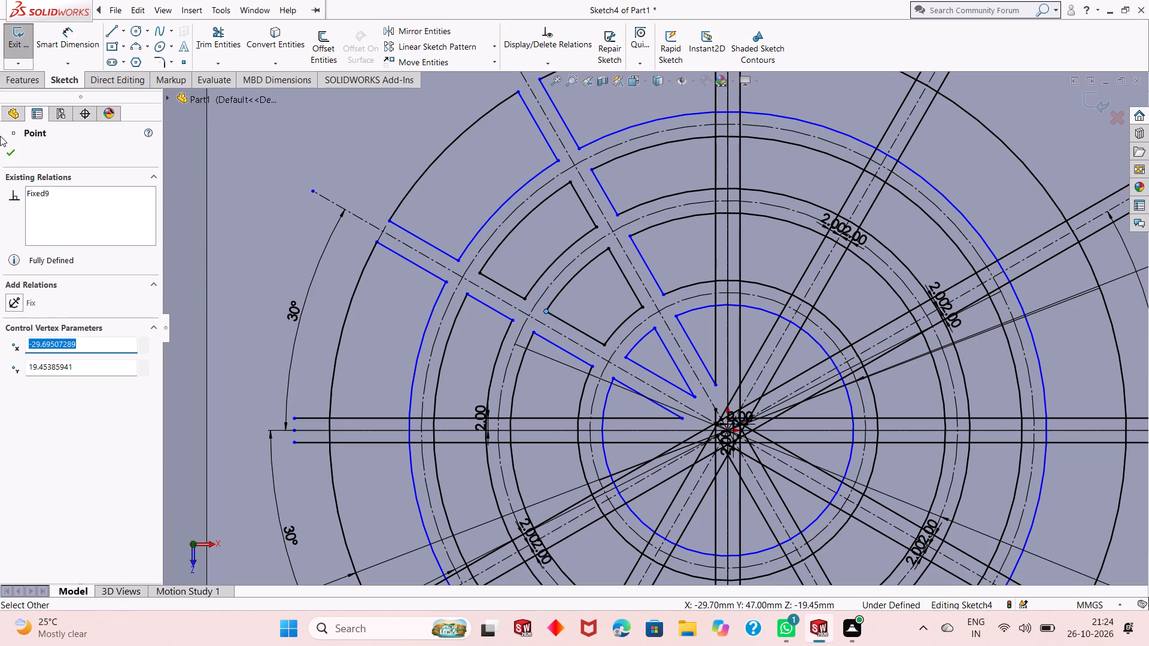
left_click(10, 153)
Add Fix relations to all three corners of the upper-left triangular cell inside the innermost ring.
scroll(686, 388, "down", 1)
left_click(649, 314)
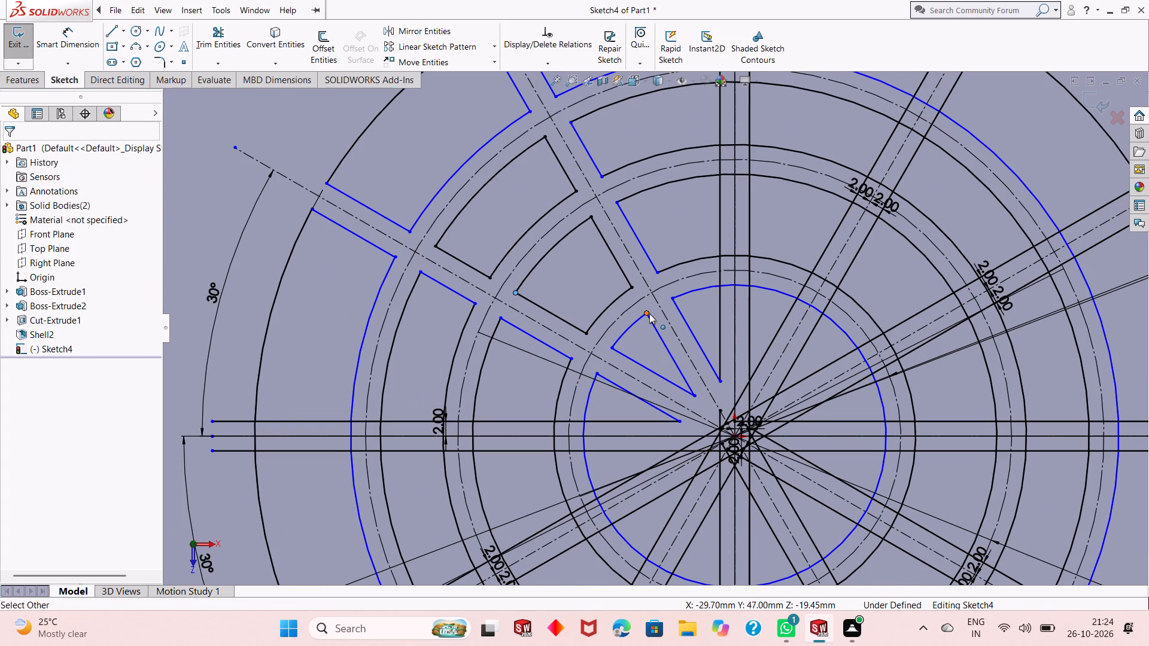
left_click(697, 258)
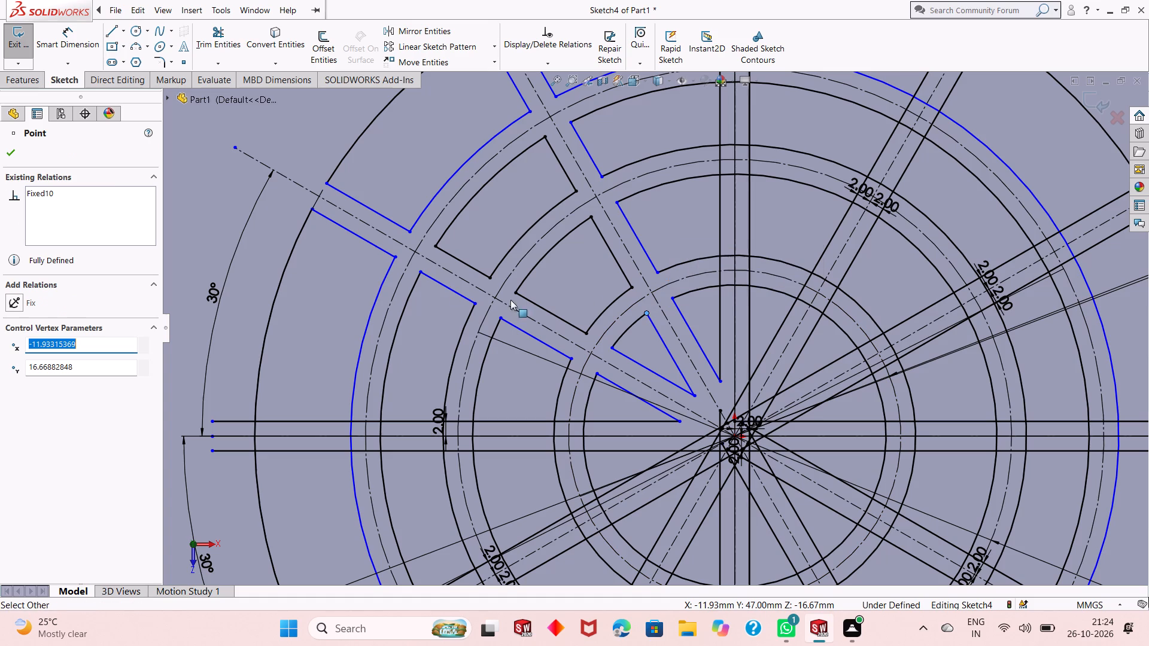
left_click(17, 153)
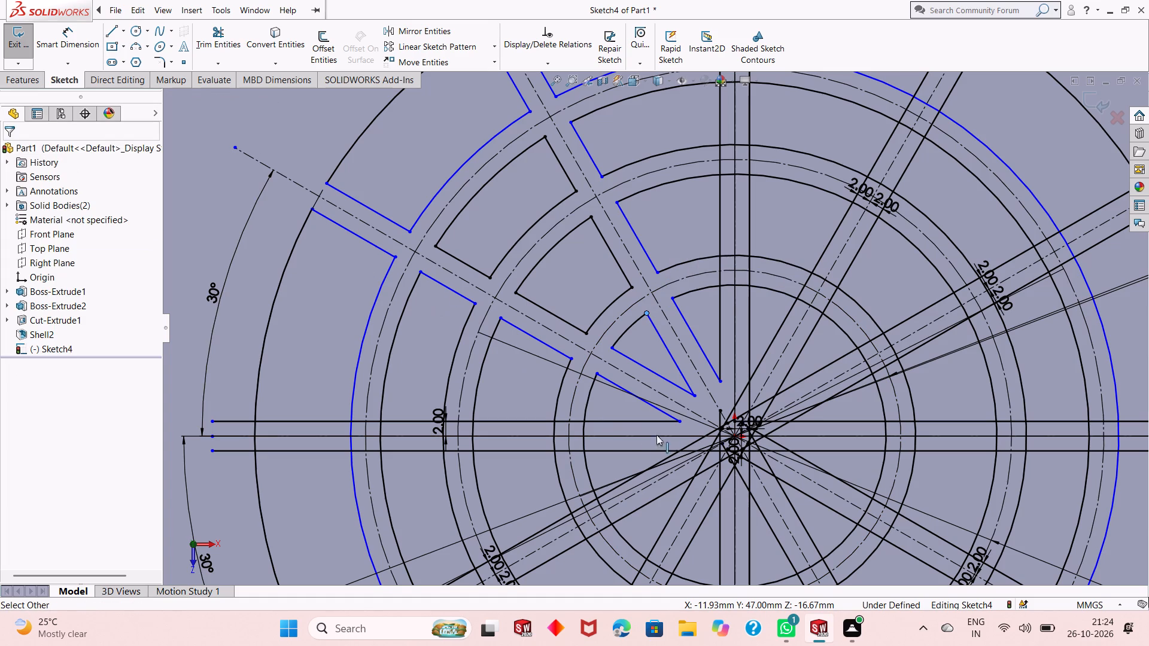
left_click(695, 398)
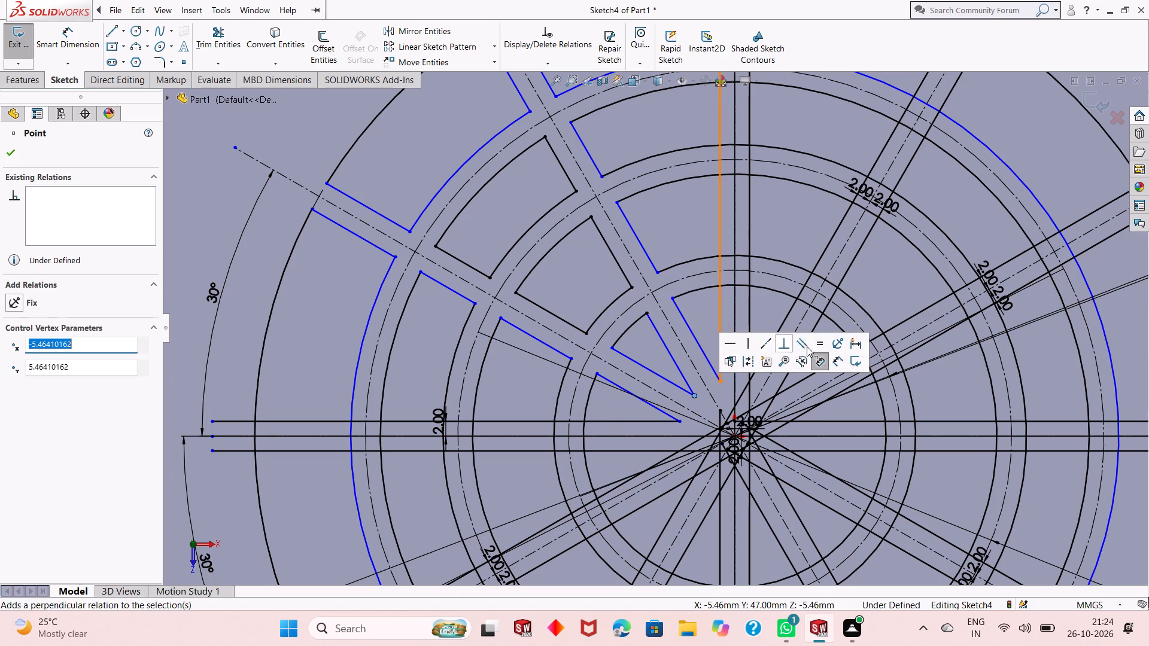
left_click(838, 346)
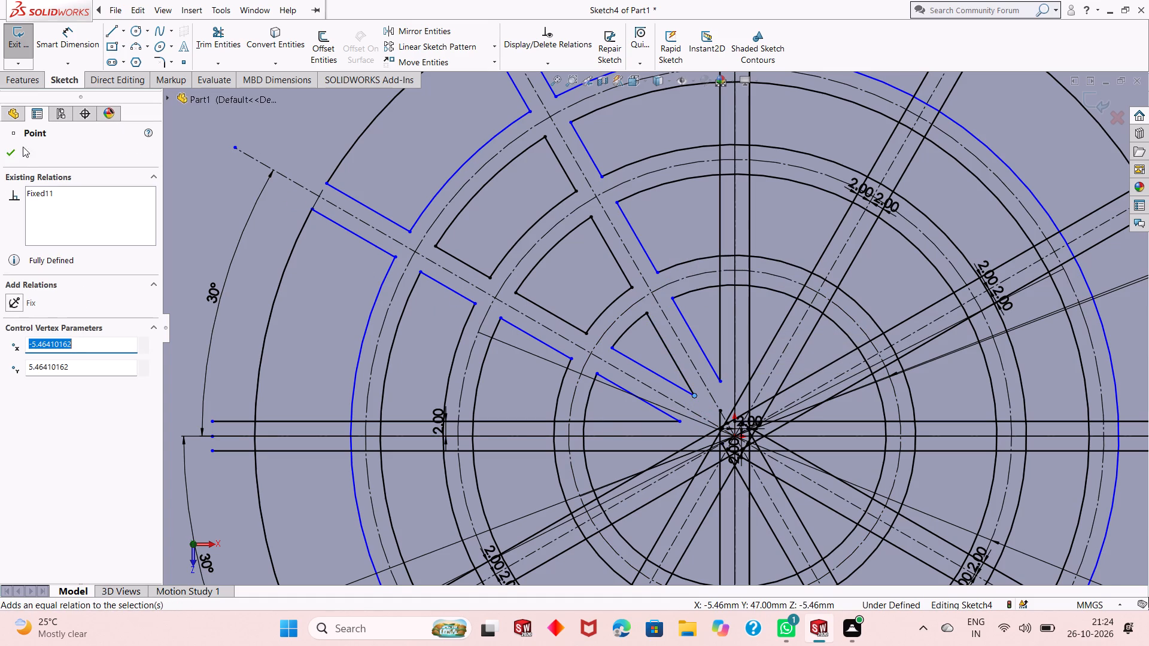
left_click(23, 155)
left_click(15, 151)
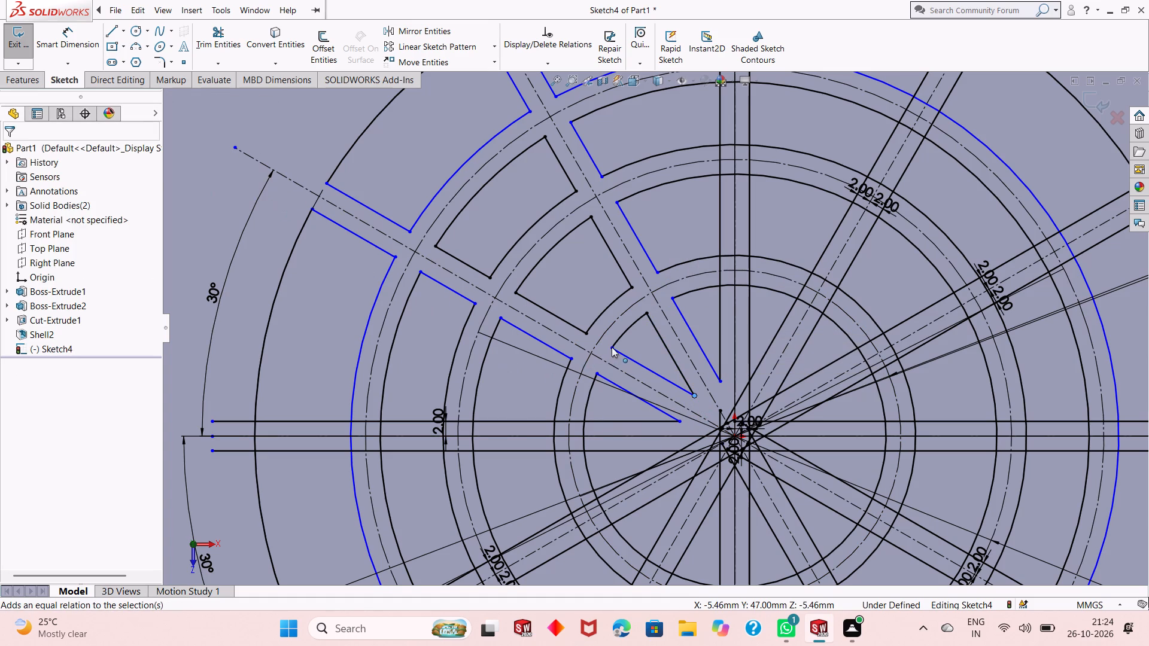
left_click(613, 348)
left_click(667, 294)
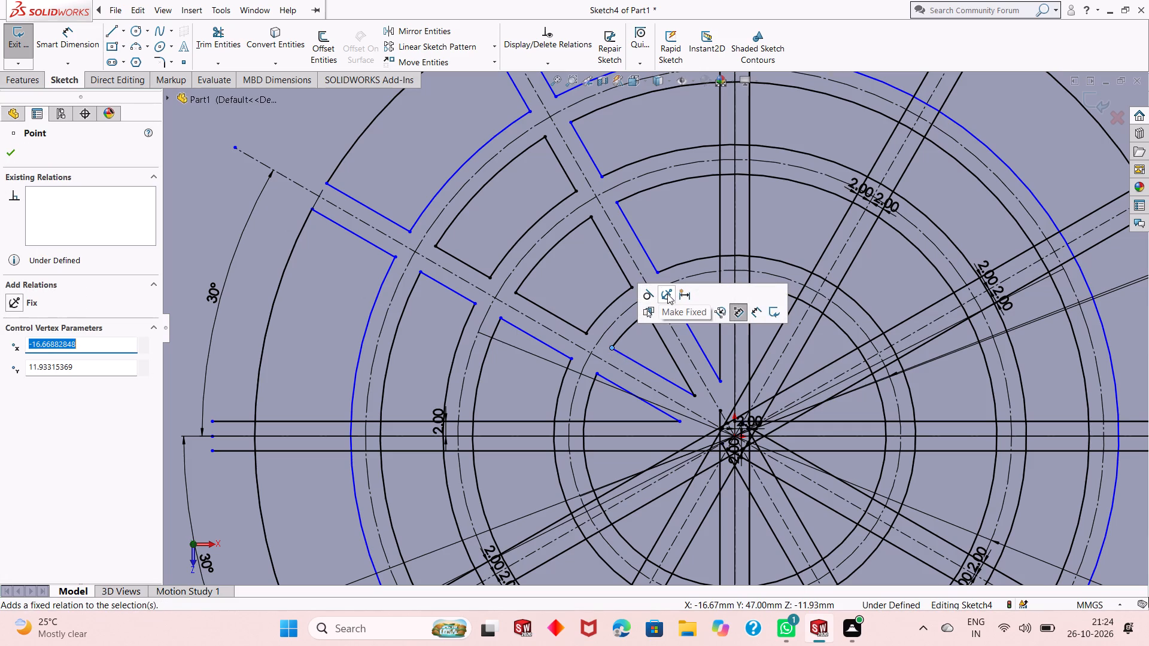
left_click(11, 154)
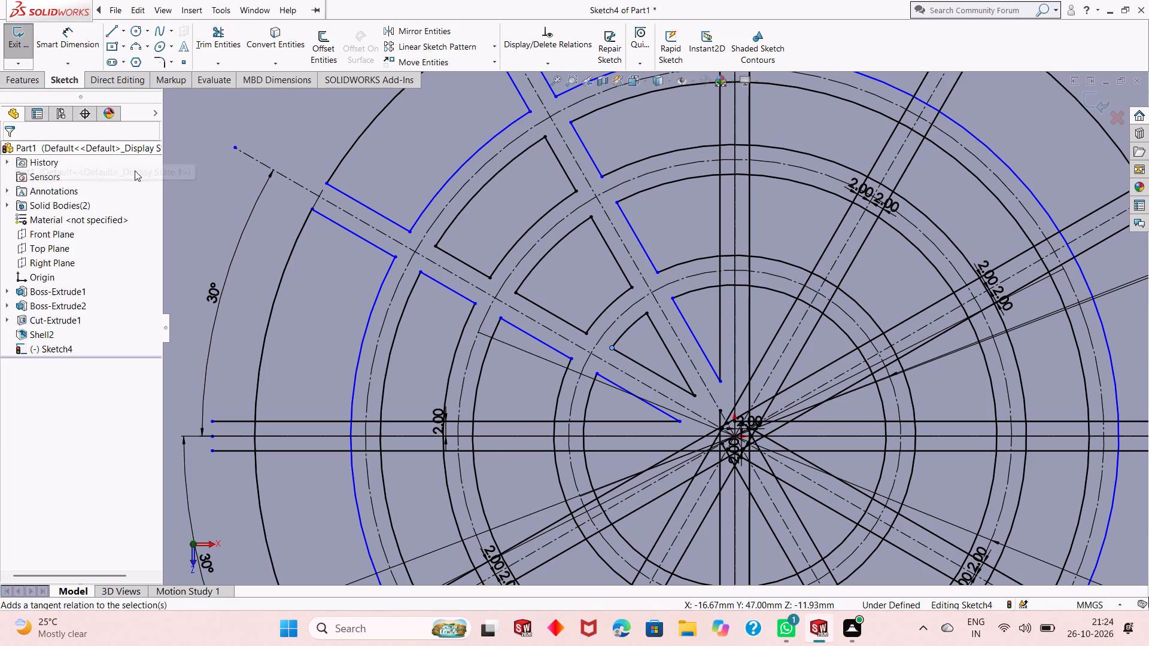
Add a Fix relation where the innermost ring's inner edge meets the steep upper-left spoke's edge facing the vertical spoke.
left_click(676, 300)
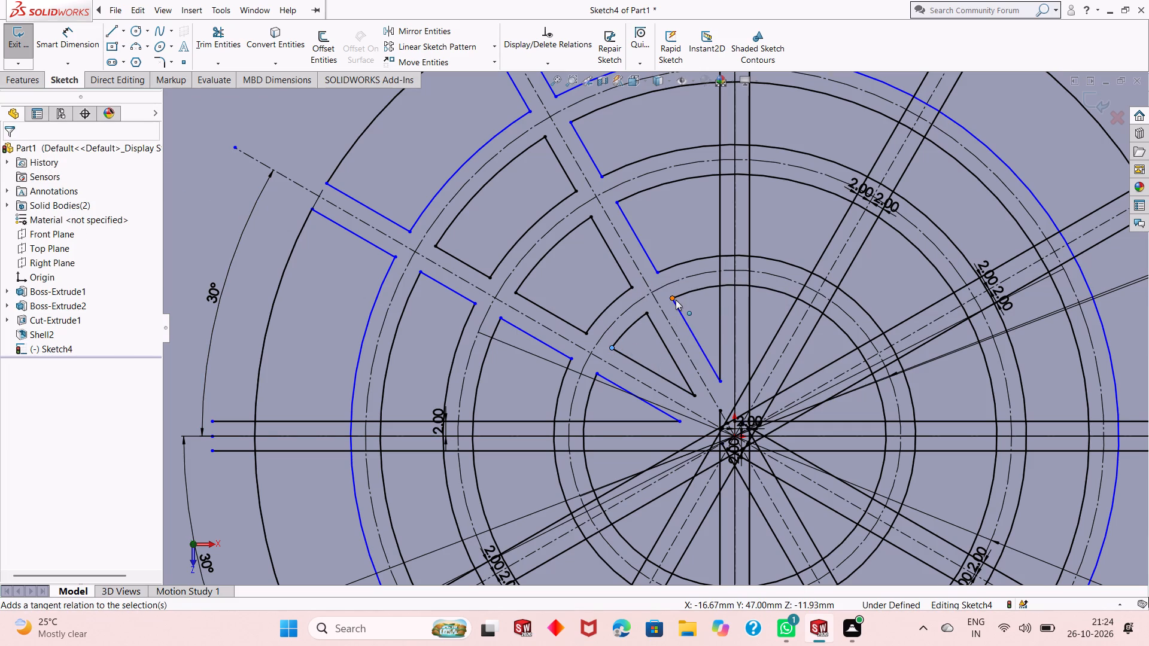
left_click(723, 250)
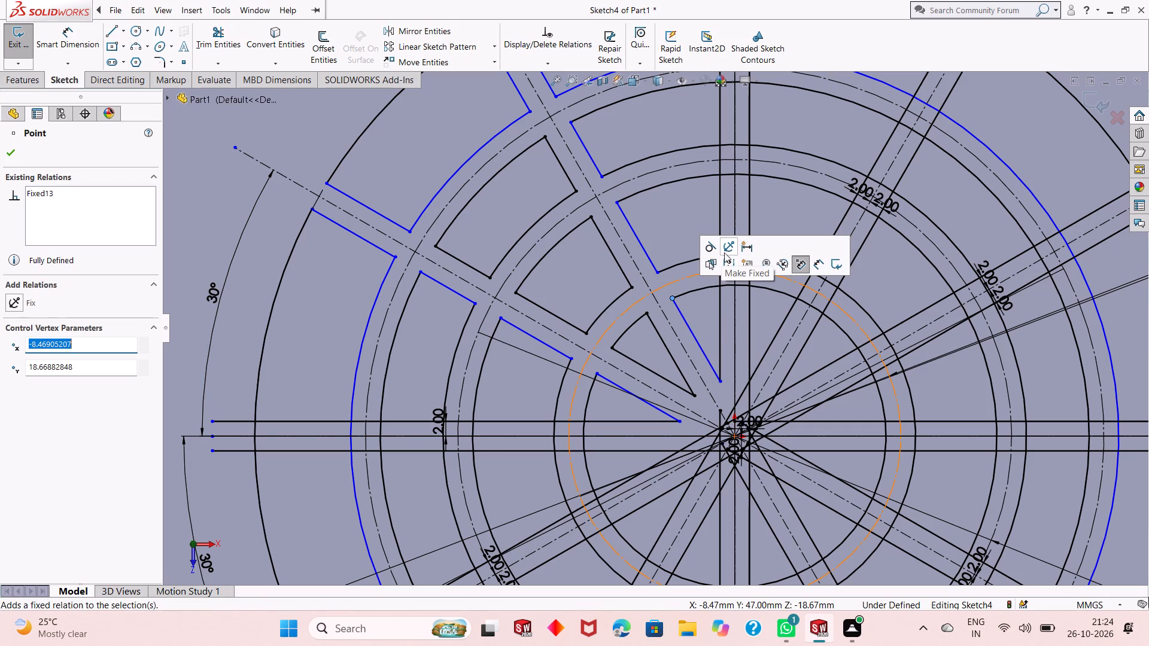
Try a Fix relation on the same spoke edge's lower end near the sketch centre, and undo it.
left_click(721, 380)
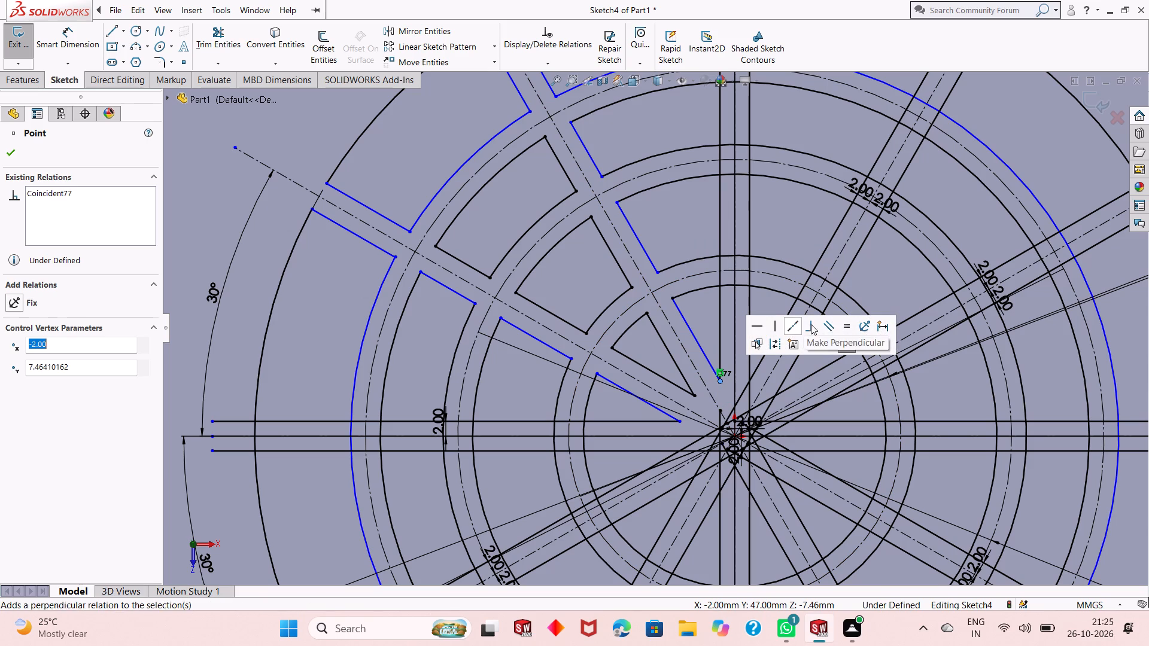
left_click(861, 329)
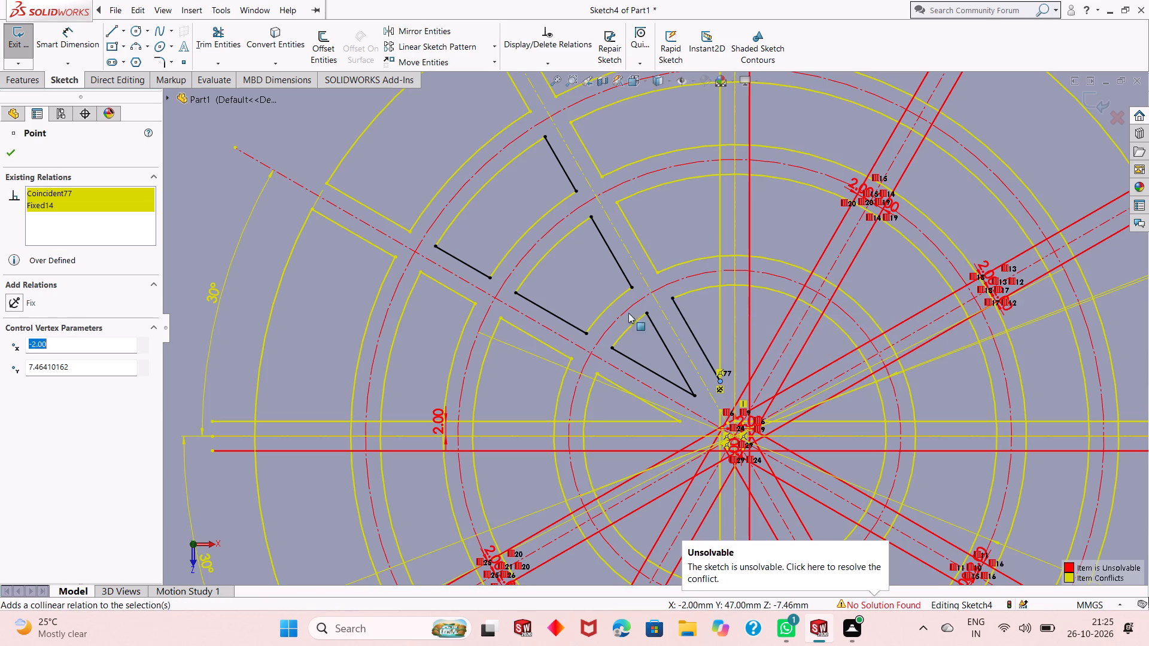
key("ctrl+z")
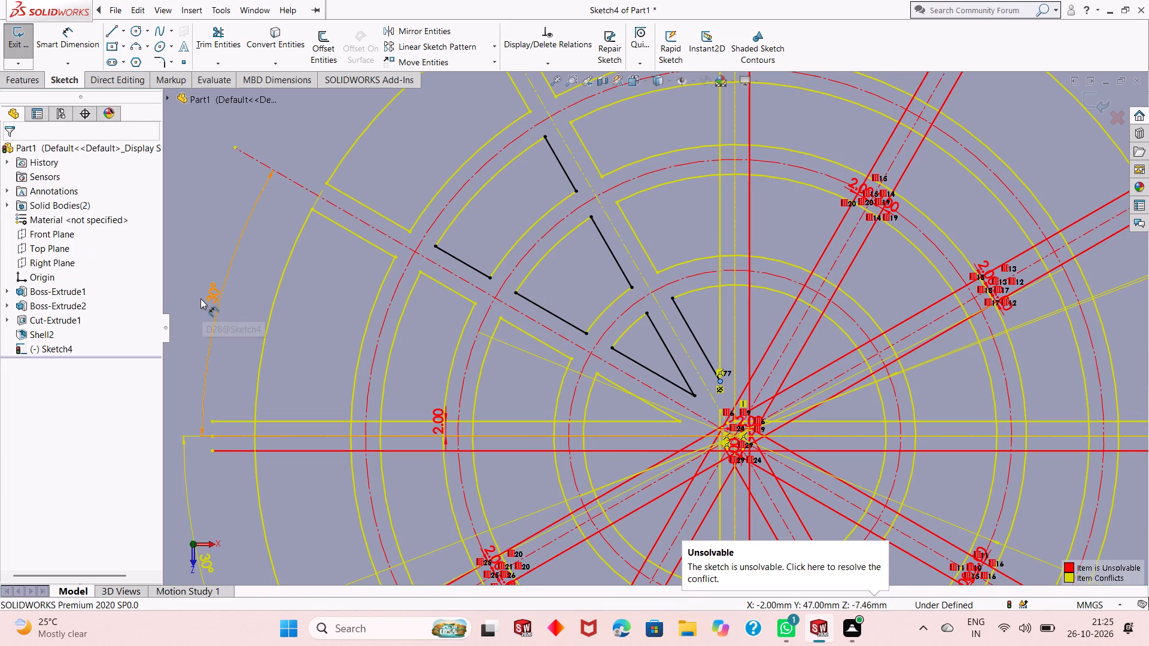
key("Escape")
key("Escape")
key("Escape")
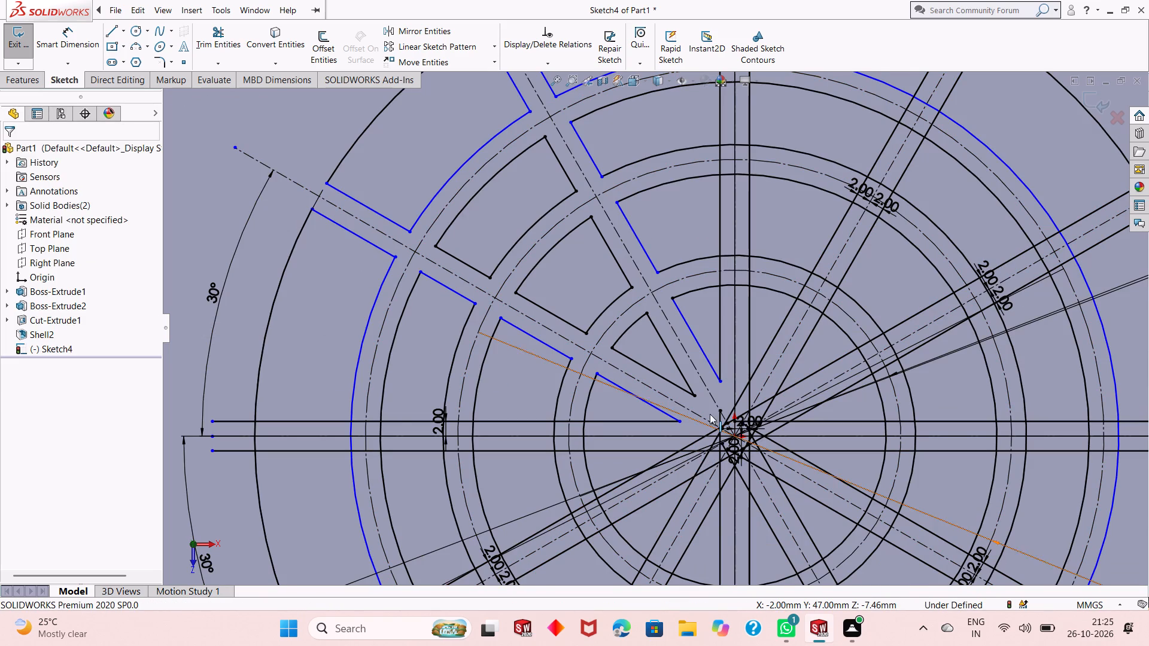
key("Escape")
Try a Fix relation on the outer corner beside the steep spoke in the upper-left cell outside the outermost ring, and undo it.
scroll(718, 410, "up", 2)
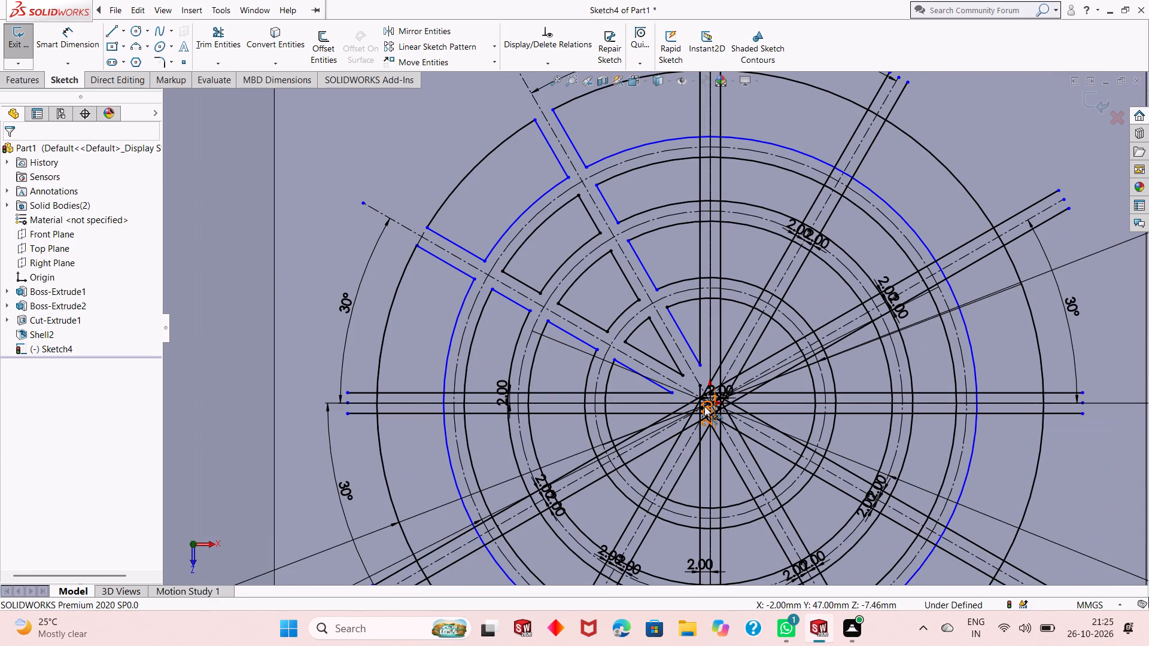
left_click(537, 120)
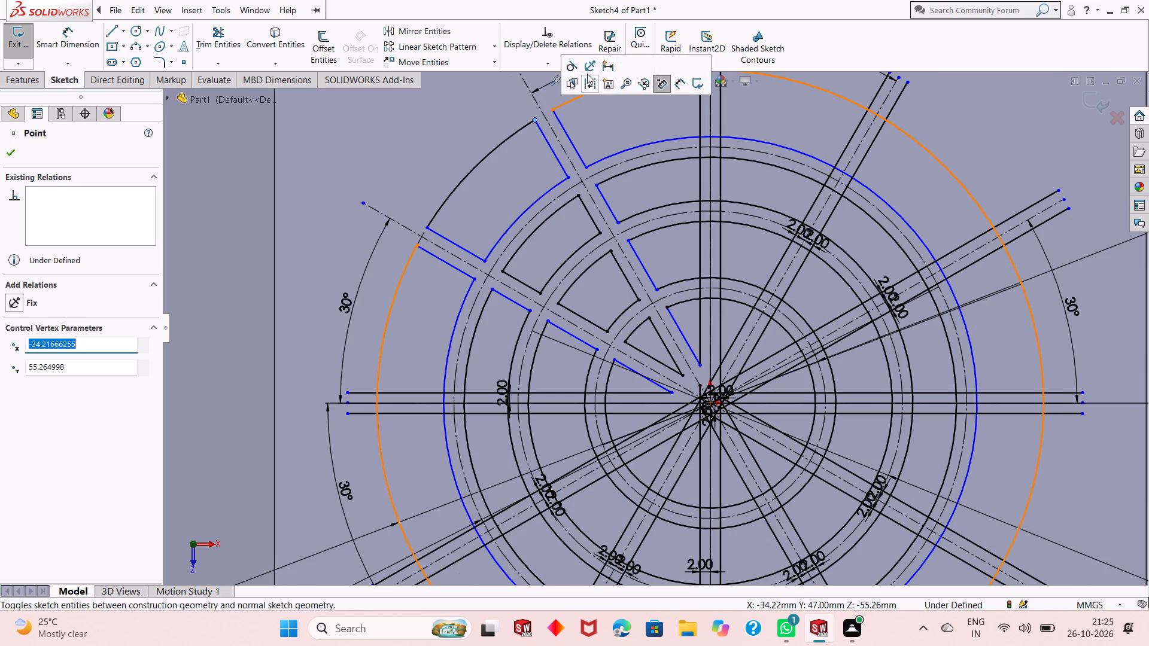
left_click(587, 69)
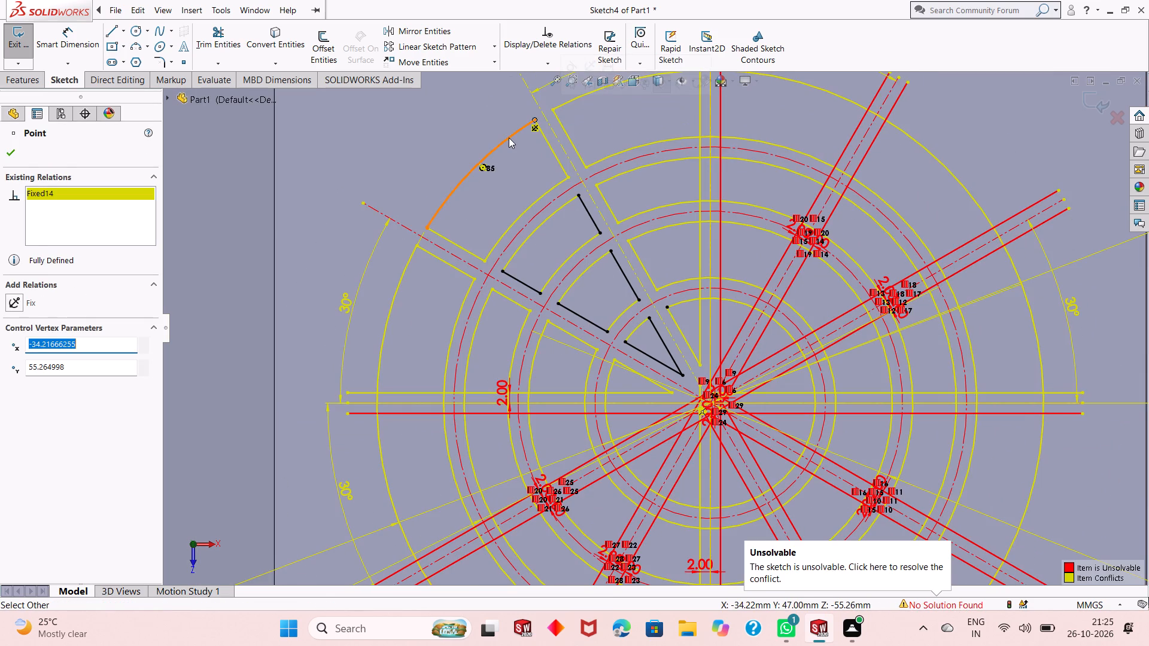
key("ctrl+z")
Add Fix relations to the two inner corners of the upper-left cell just outside the outermost ring.
left_click(569, 176)
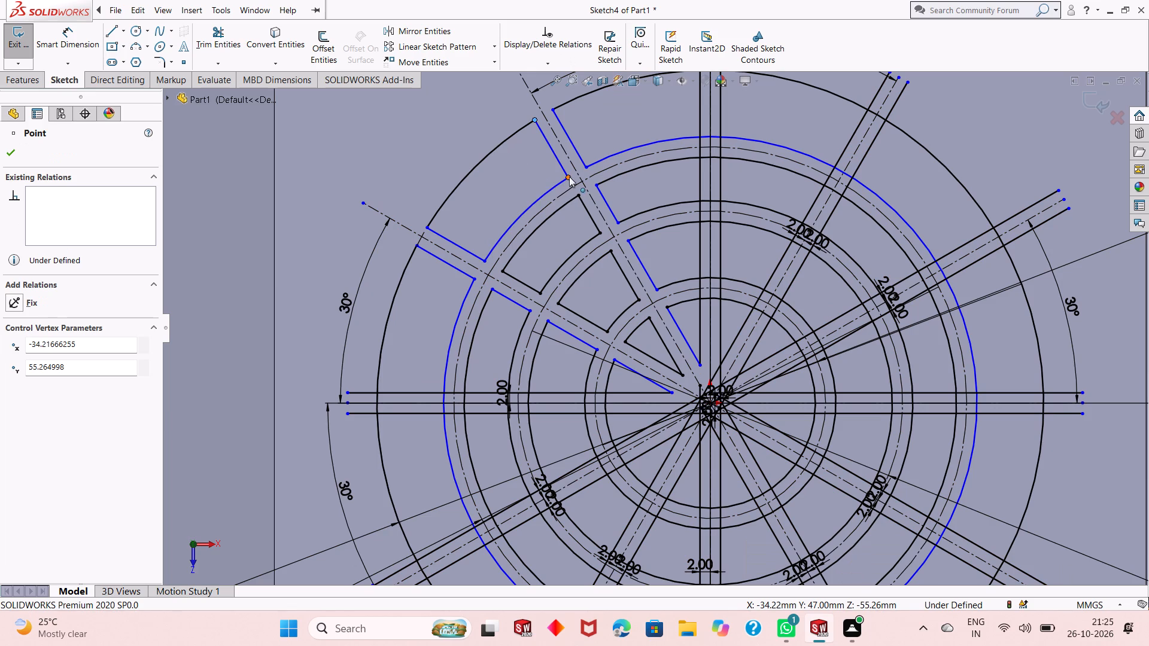
left_click(618, 125)
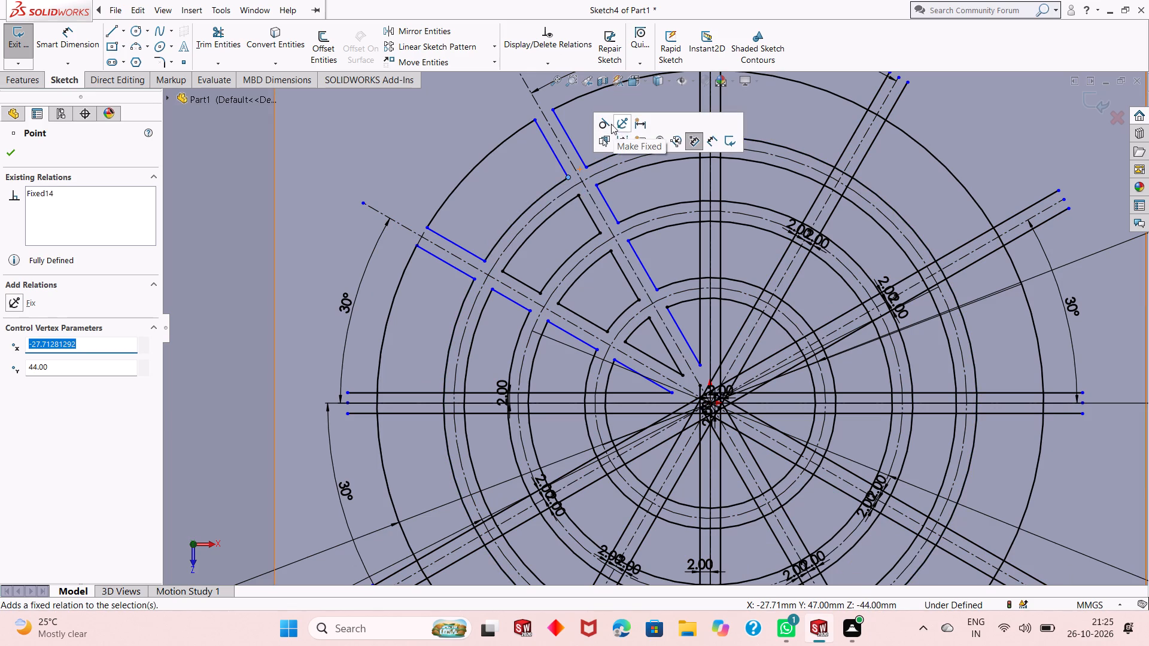
left_click(13, 151)
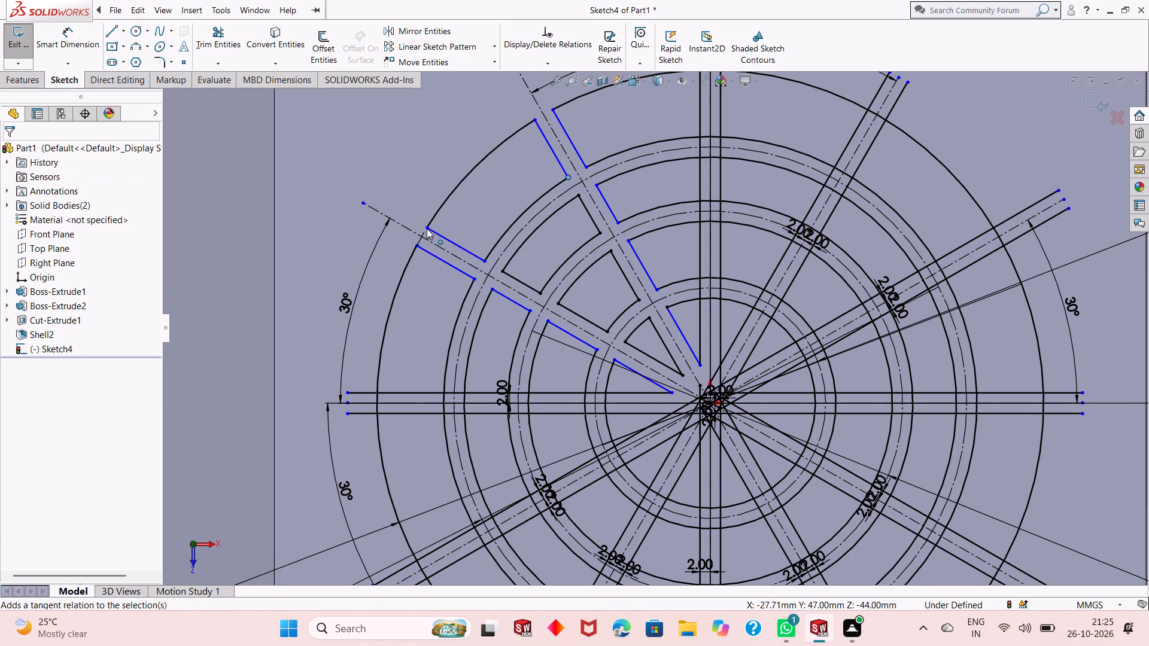
left_click(487, 261)
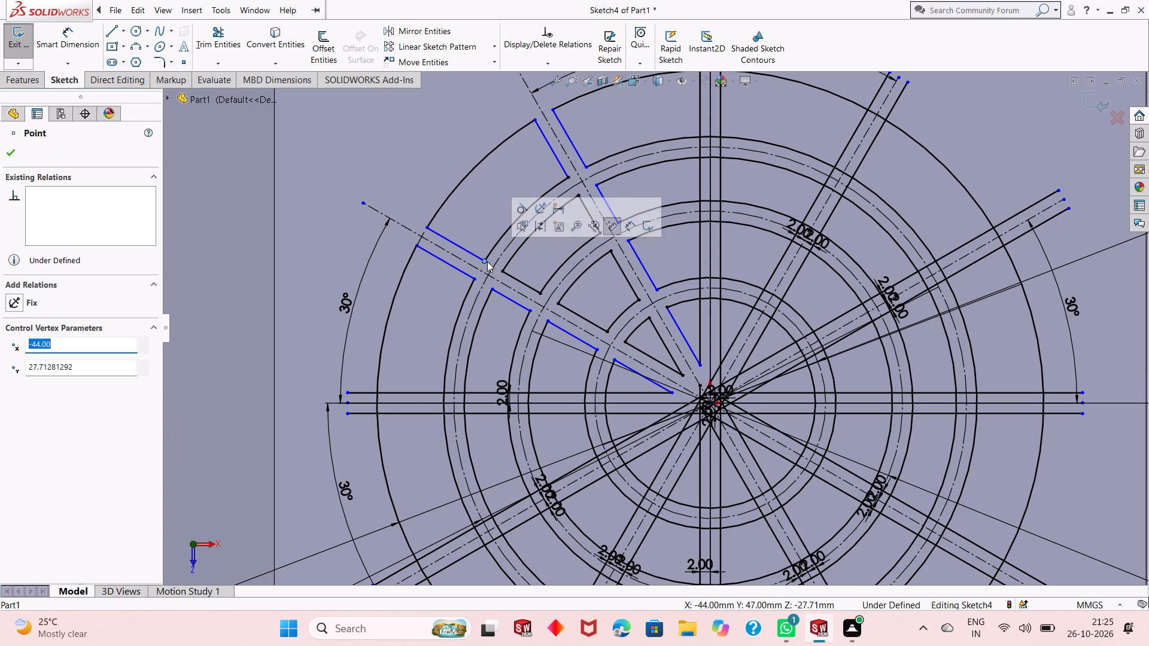
left_click(545, 215)
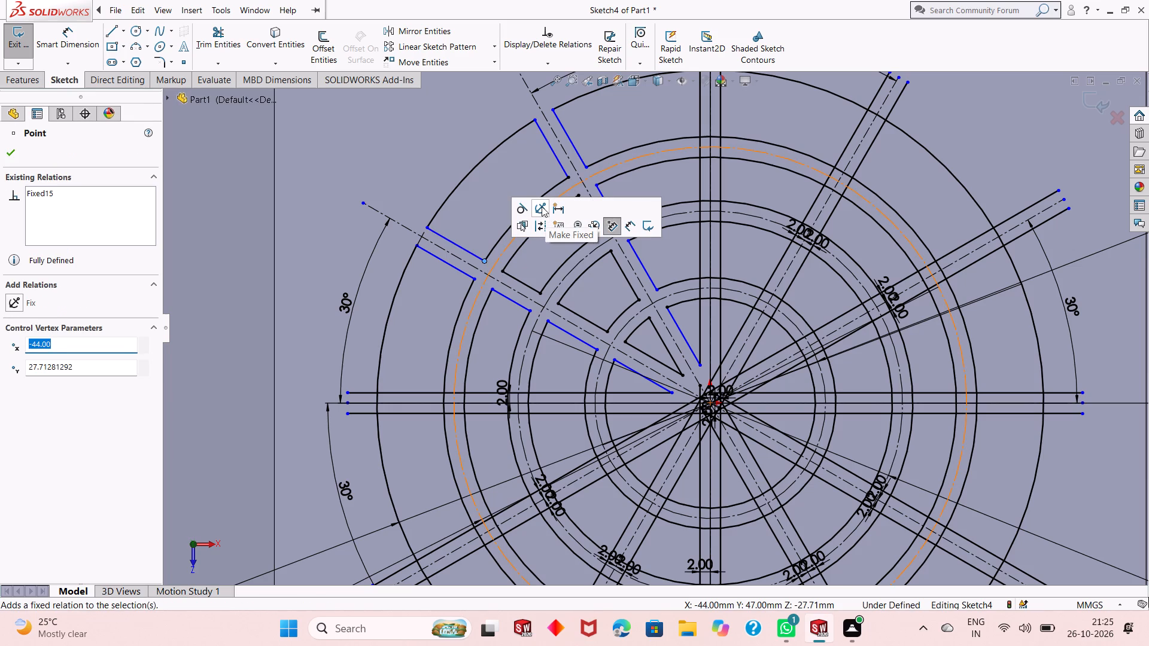
left_click(542, 206)
left_click(14, 151)
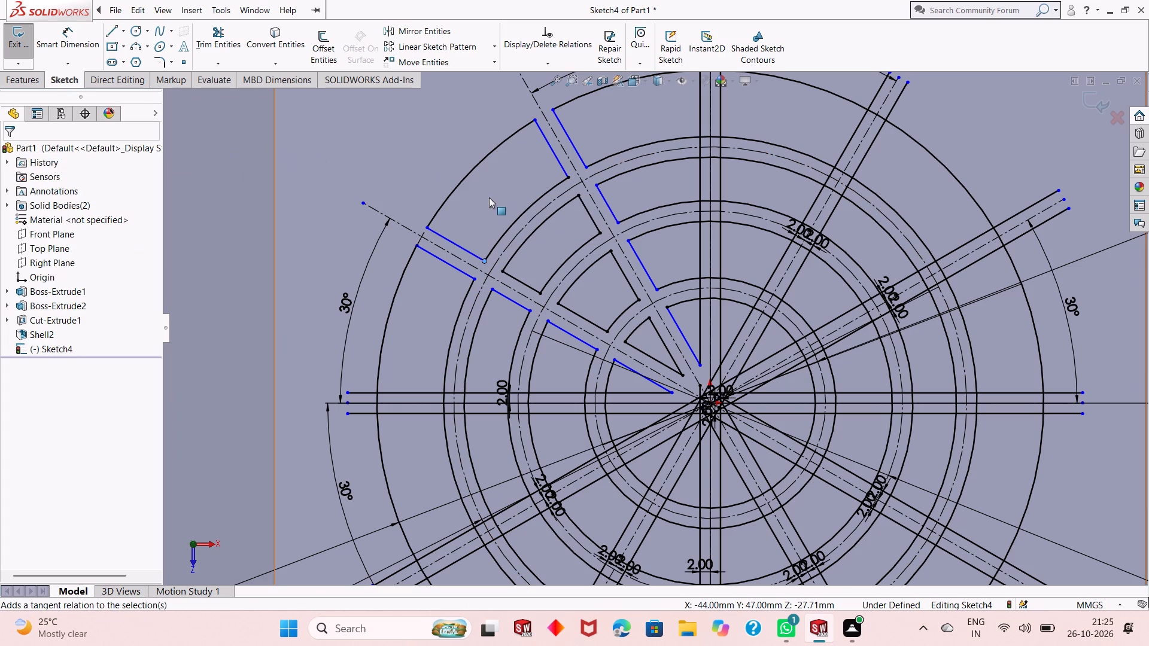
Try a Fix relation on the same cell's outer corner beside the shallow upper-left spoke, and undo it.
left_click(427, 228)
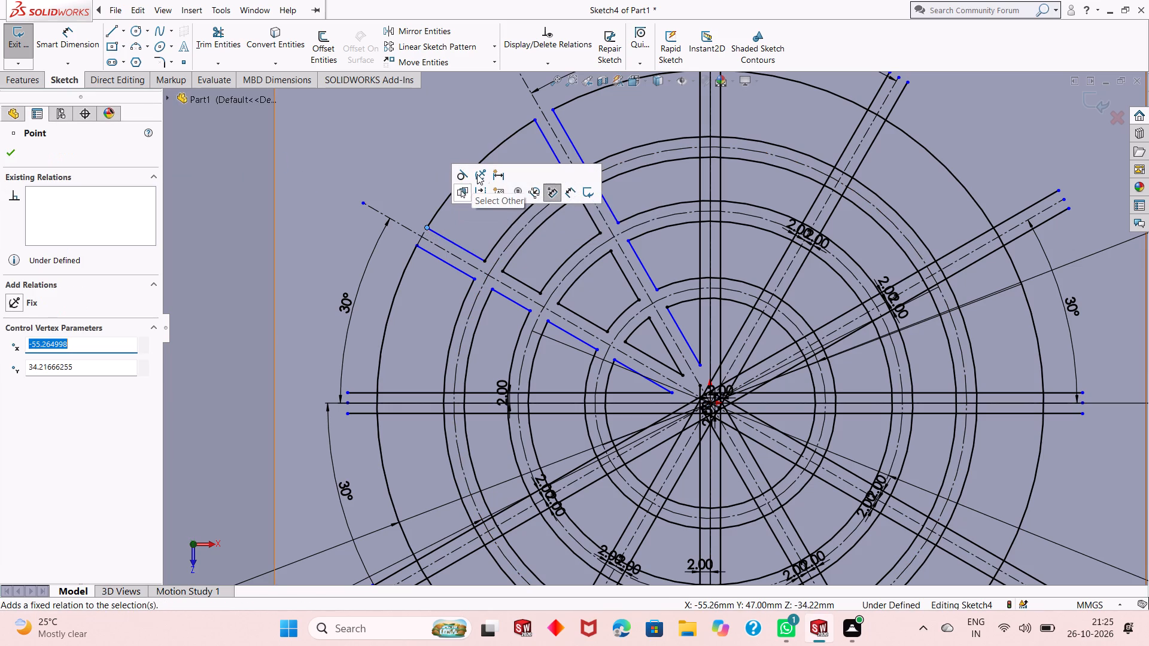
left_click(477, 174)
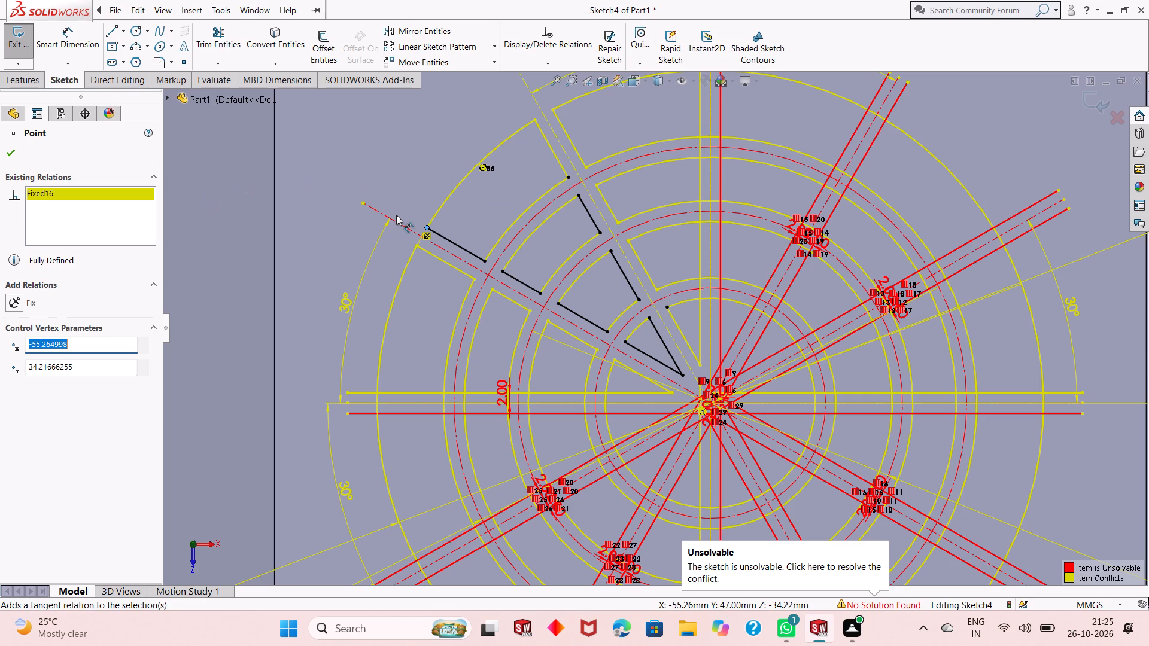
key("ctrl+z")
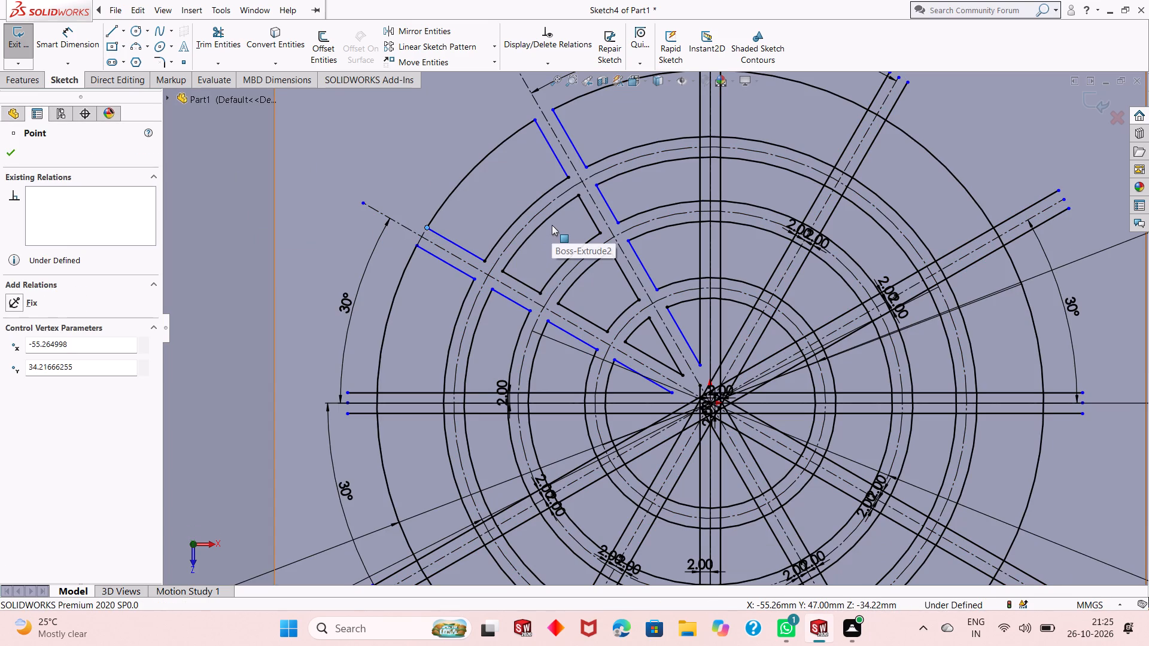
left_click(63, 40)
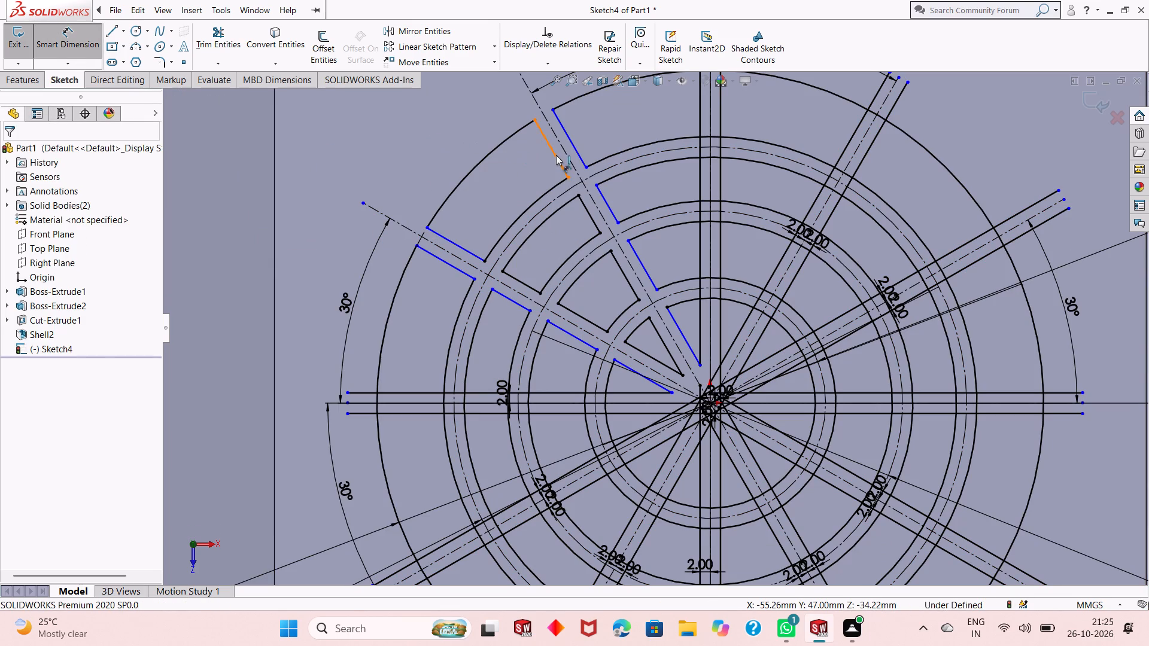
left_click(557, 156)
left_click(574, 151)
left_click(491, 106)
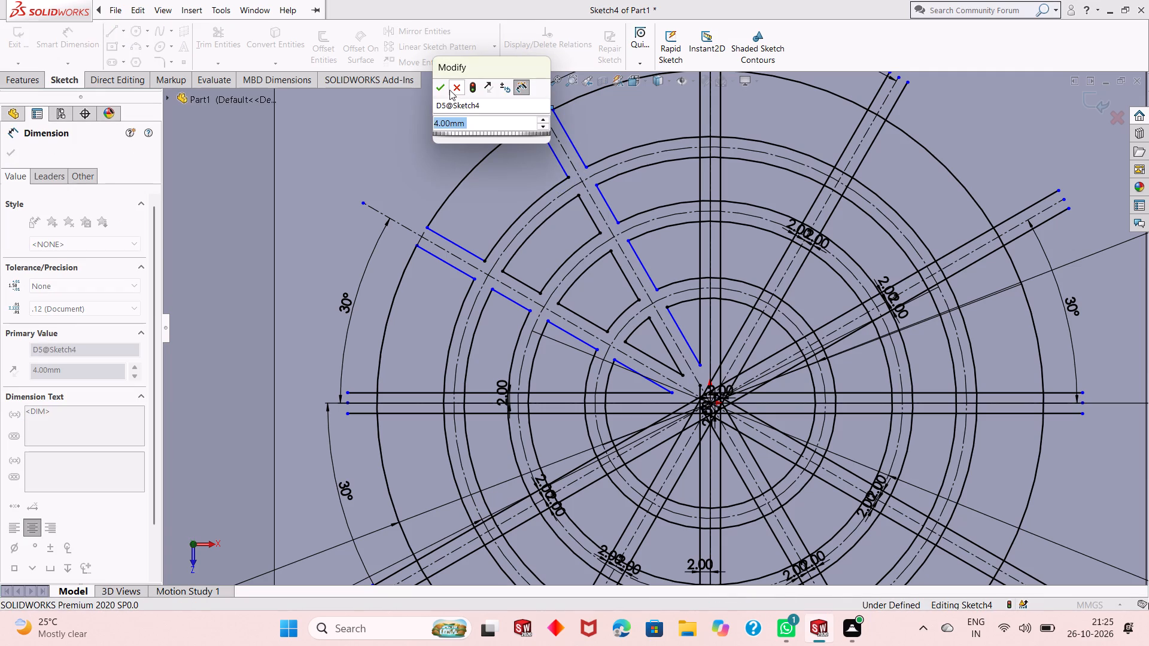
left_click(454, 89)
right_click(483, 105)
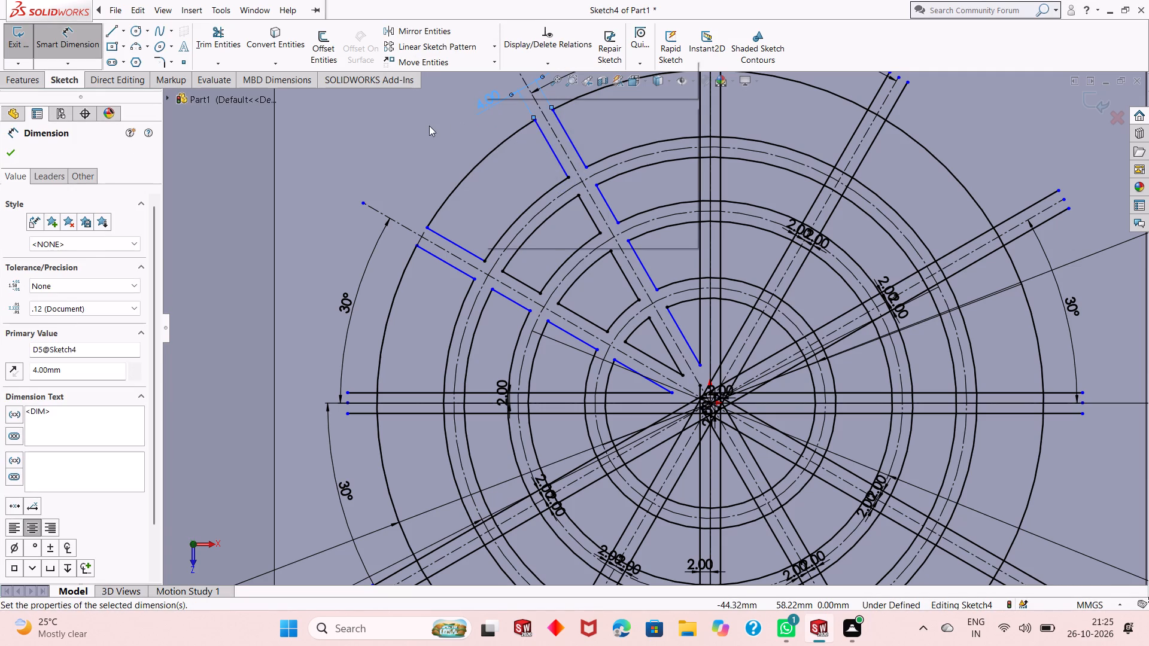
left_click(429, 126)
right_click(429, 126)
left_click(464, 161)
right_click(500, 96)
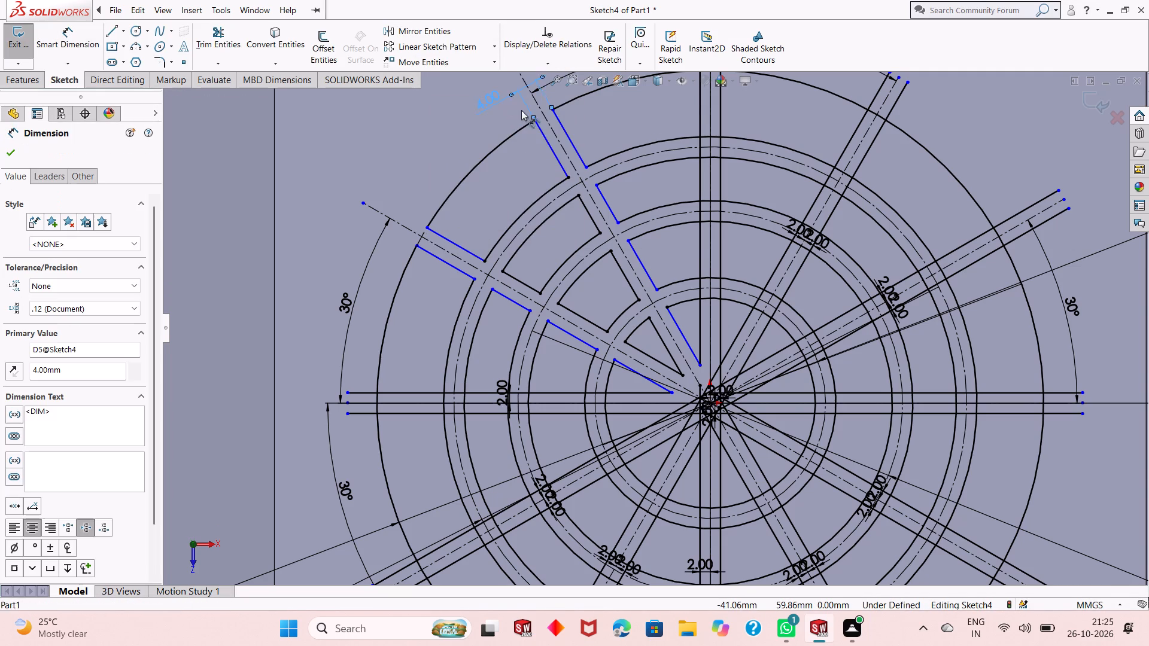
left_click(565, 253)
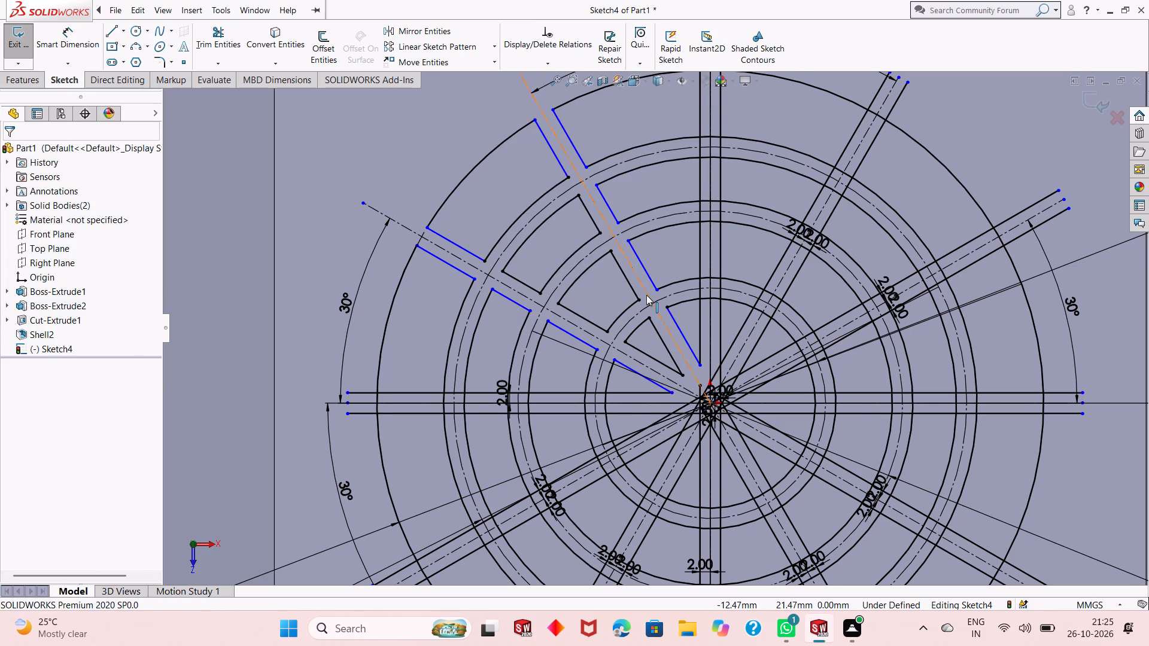
Add a Fix relation where the outermost ring's outer edge meets the shallow upper-left spoke's lower edge.
scroll(646, 295, "up", 1)
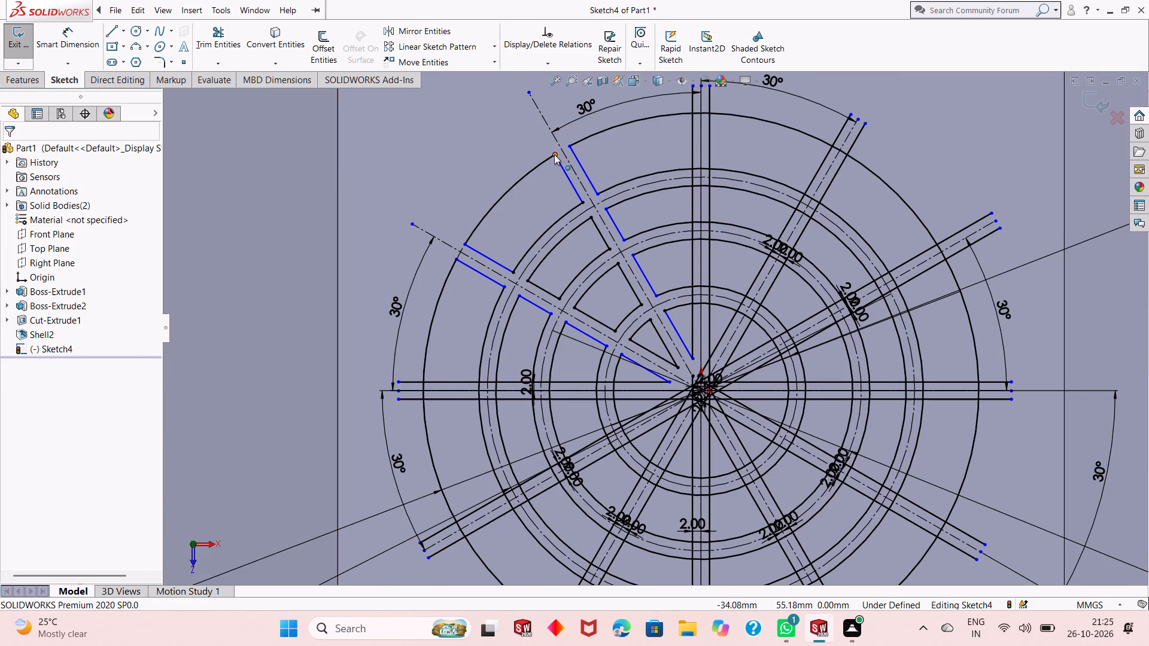
left_click(504, 285)
left_click(557, 233)
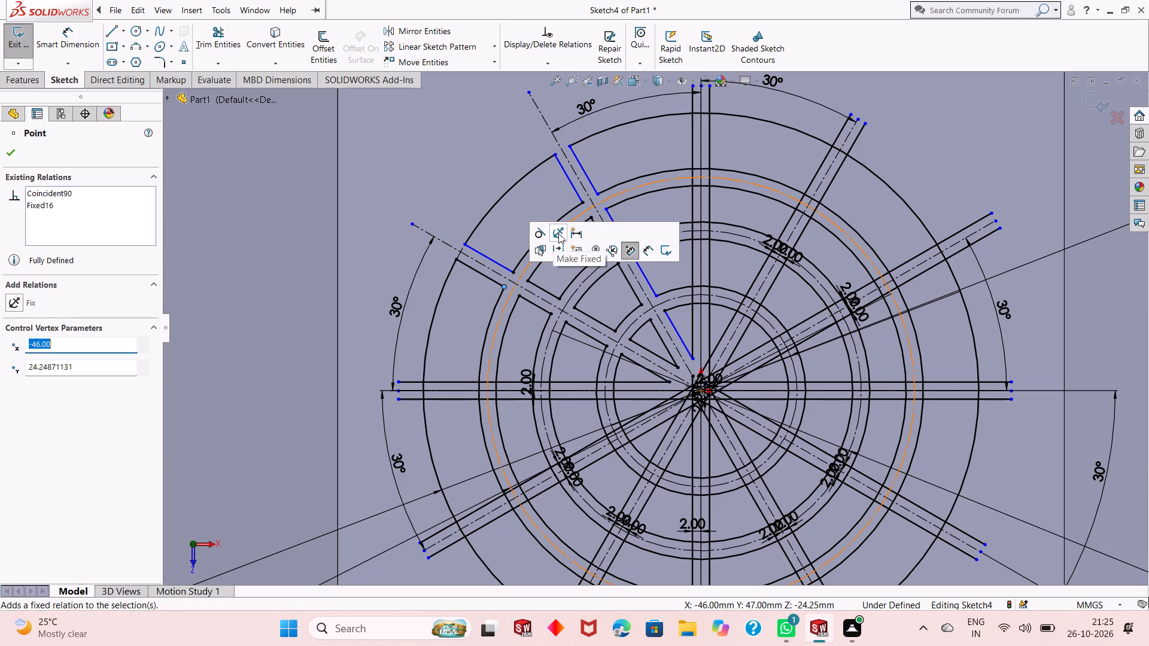
left_click(13, 151)
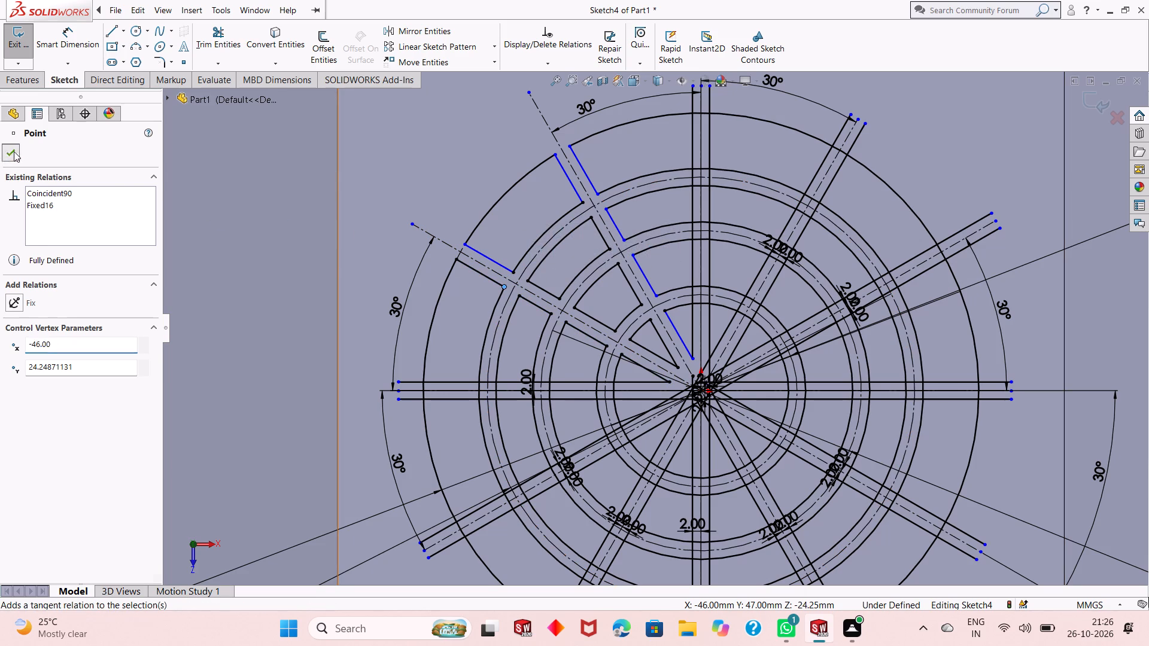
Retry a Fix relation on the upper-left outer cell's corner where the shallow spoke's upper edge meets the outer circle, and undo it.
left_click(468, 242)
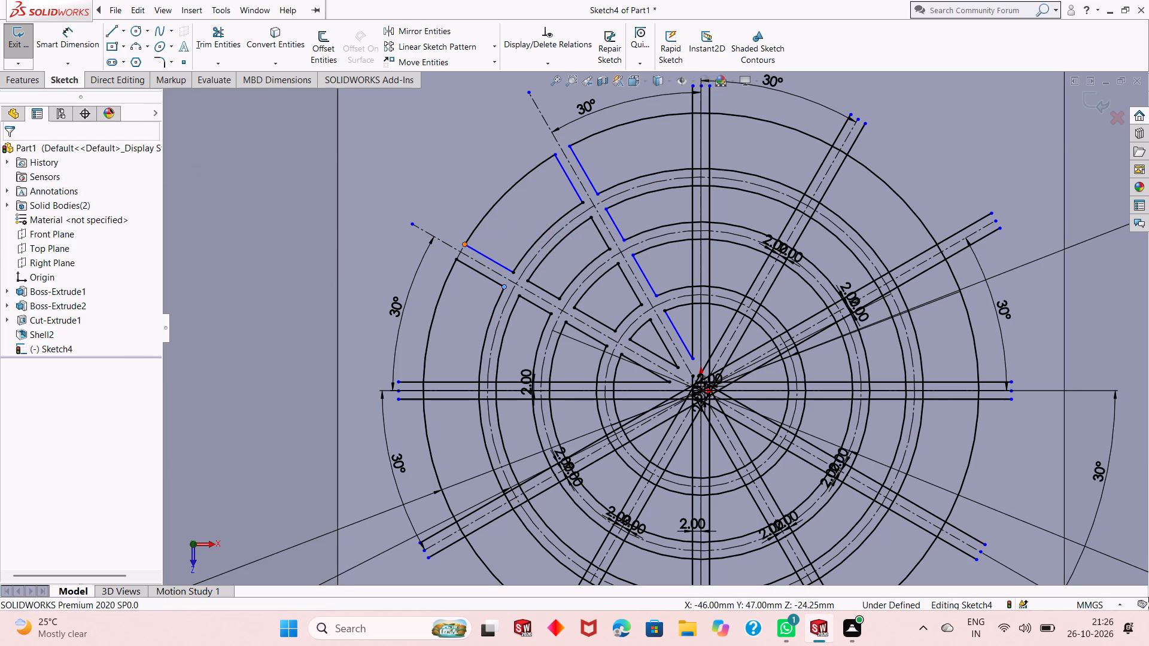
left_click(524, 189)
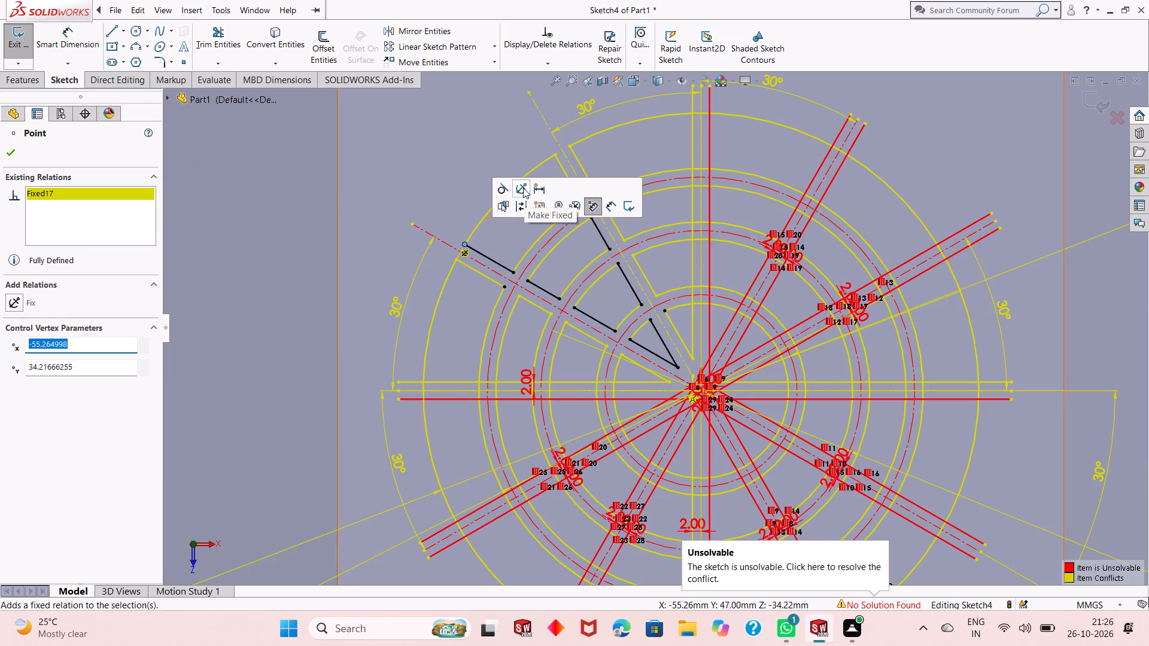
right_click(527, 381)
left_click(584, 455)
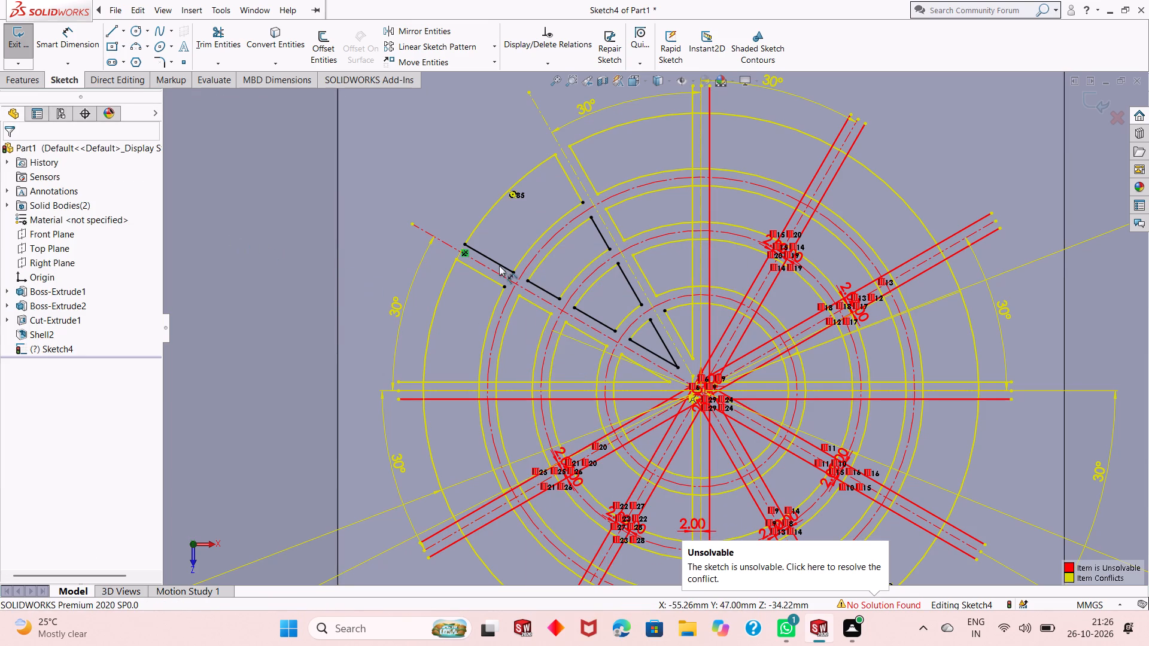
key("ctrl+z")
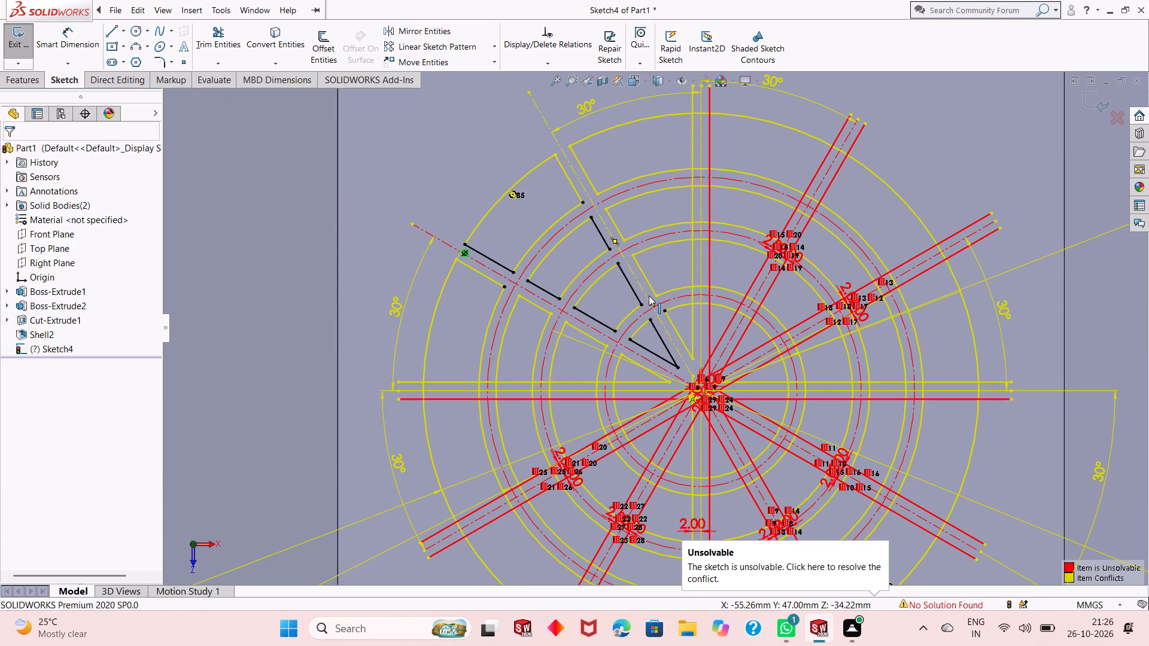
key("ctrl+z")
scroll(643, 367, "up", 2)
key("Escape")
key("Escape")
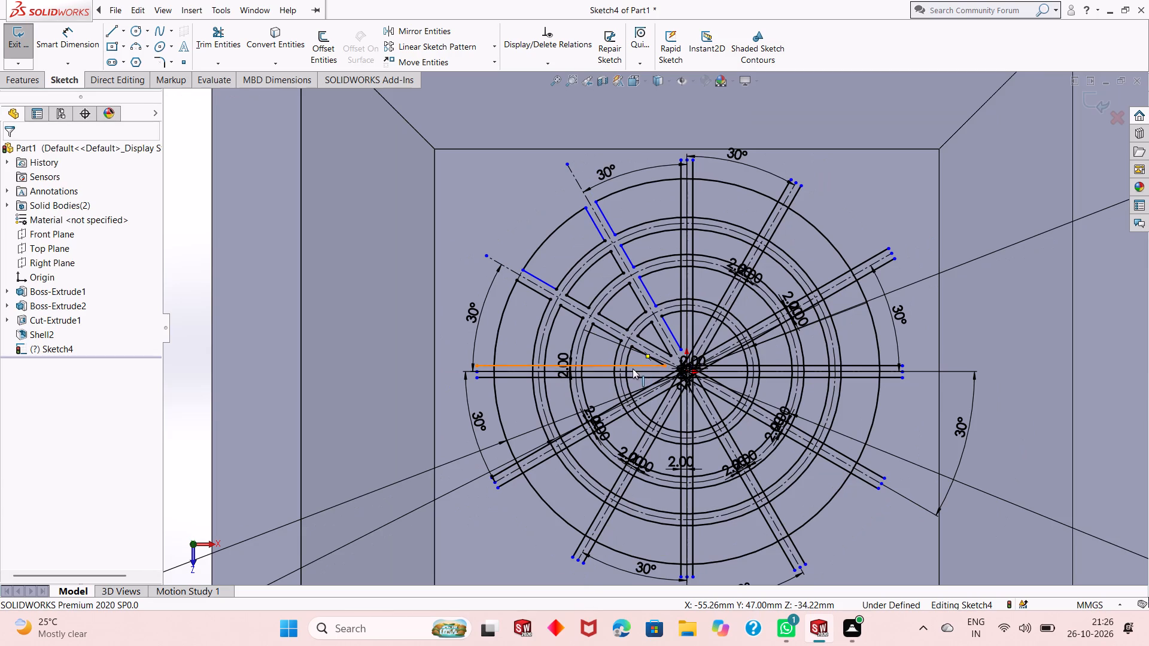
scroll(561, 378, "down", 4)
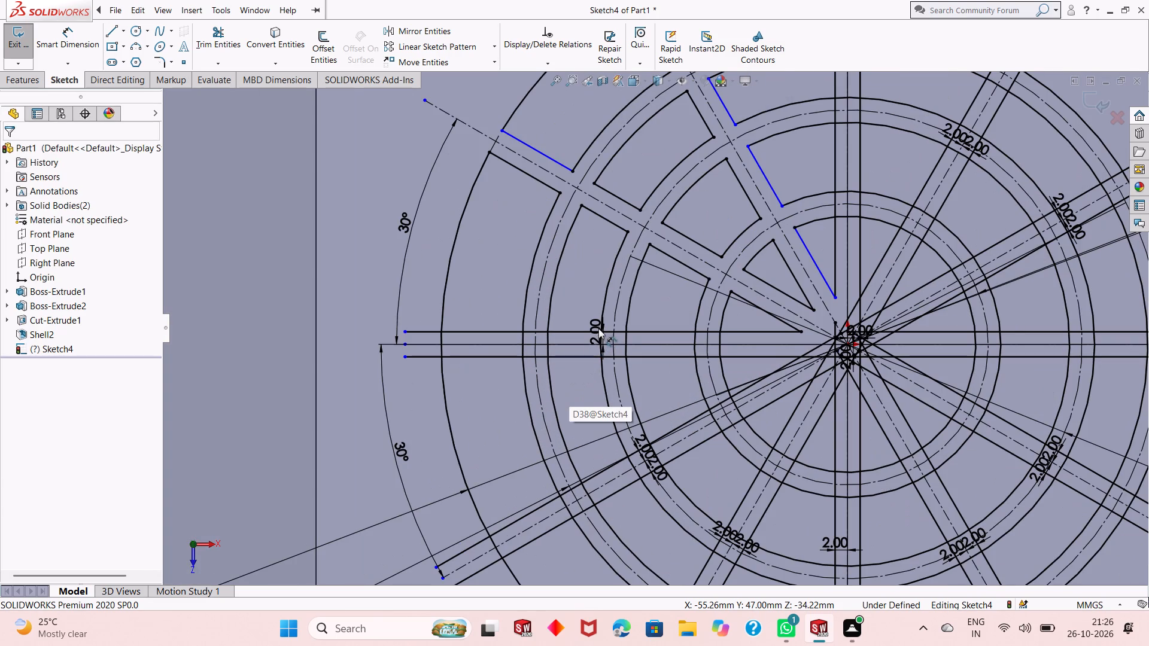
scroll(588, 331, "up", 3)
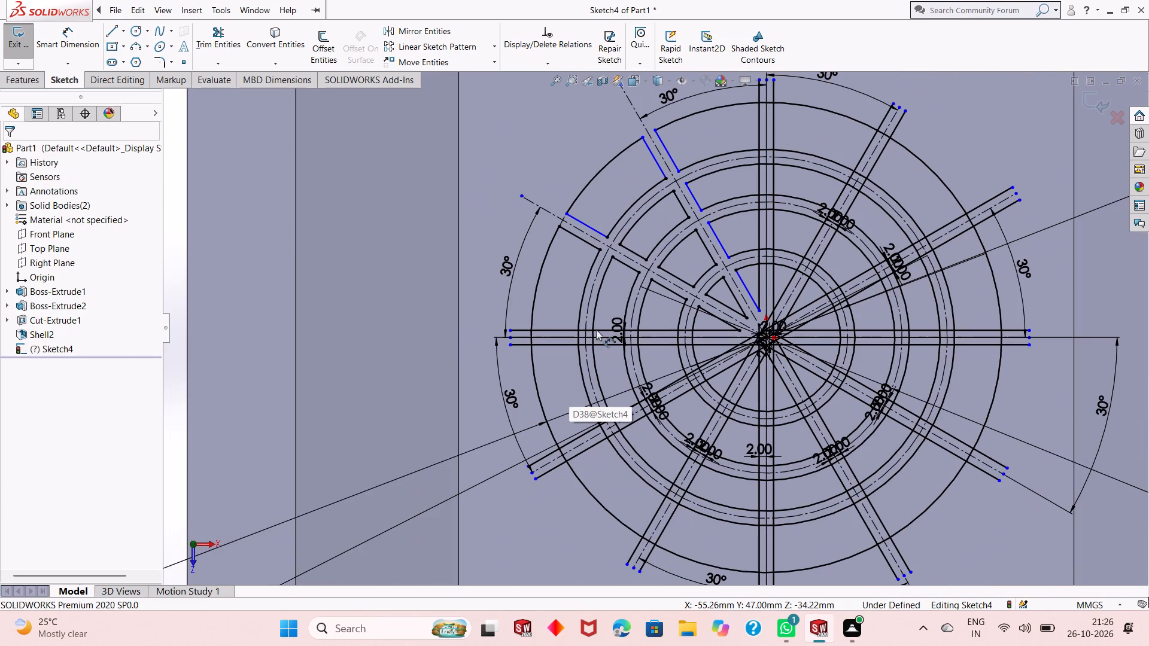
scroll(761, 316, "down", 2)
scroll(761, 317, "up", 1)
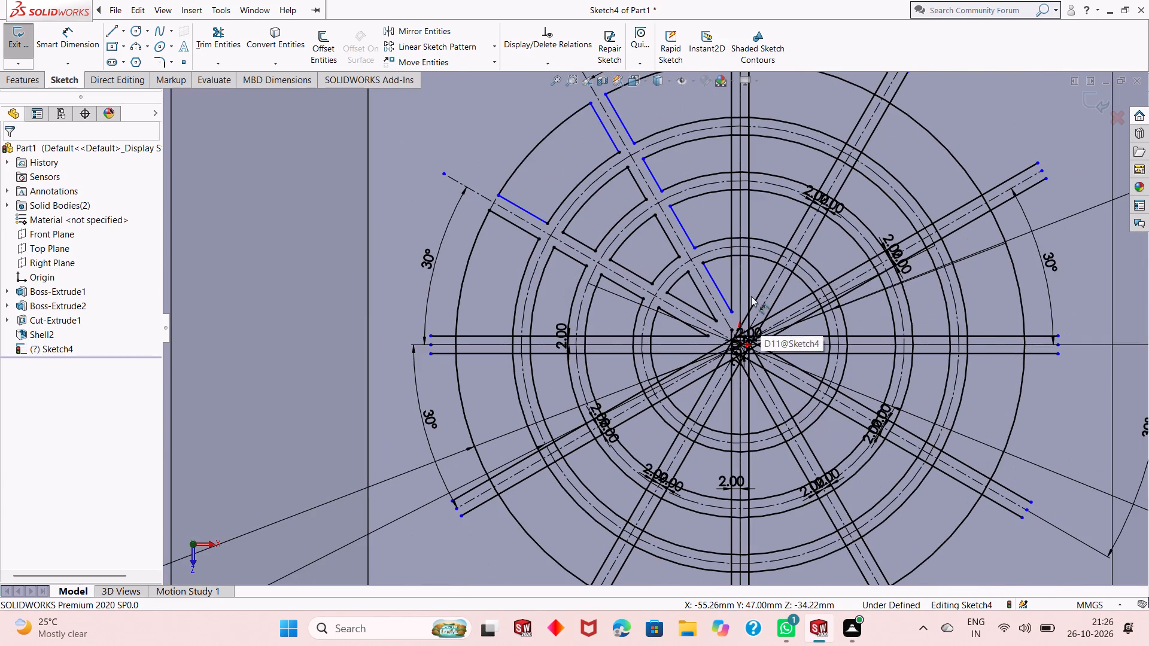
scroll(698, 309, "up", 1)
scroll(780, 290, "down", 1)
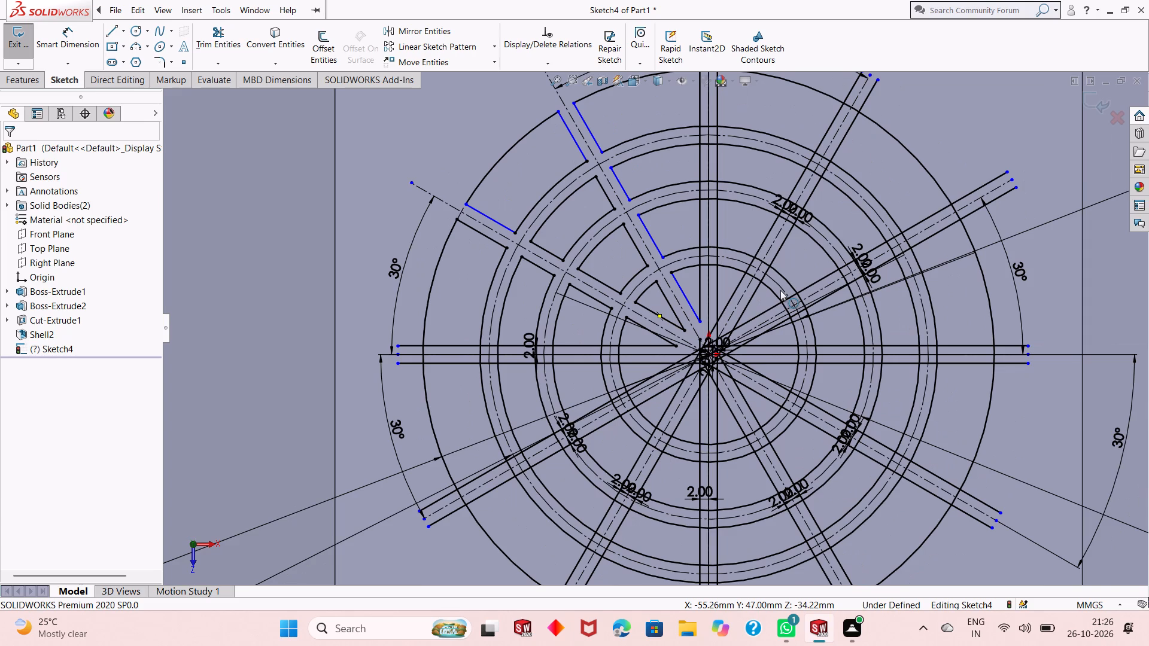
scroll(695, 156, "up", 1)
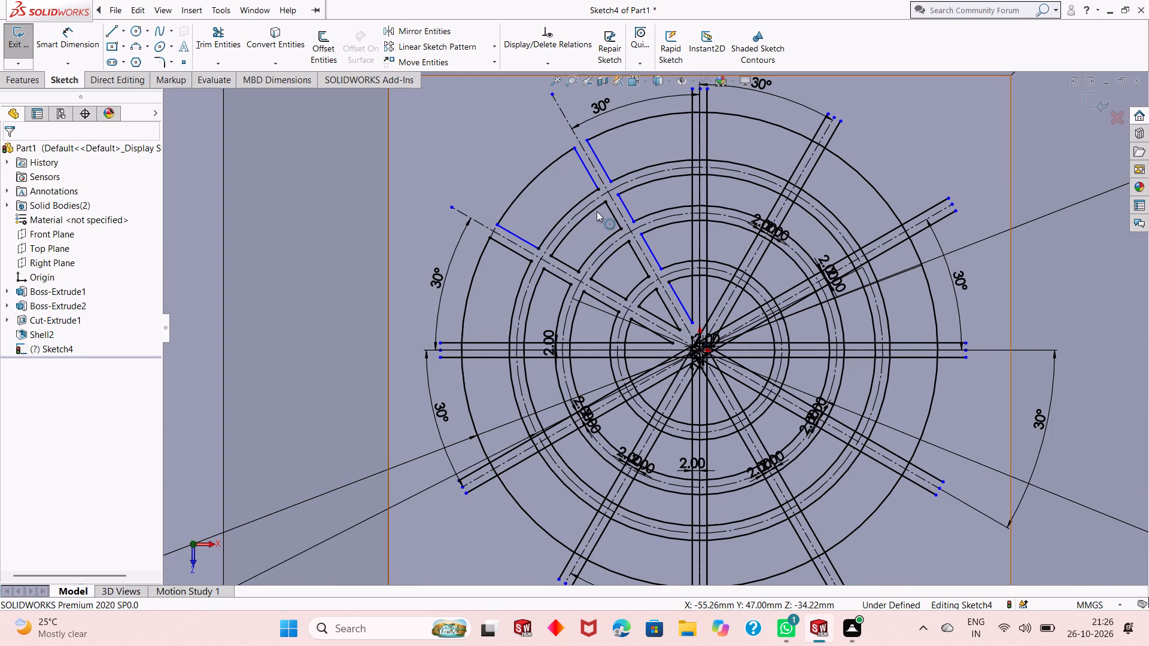
Trim the horizontal spoke's two edge ends protruding left of the outer circle, and the circle's arc between those edges.
left_click(221, 48)
scroll(563, 379, "down", 3)
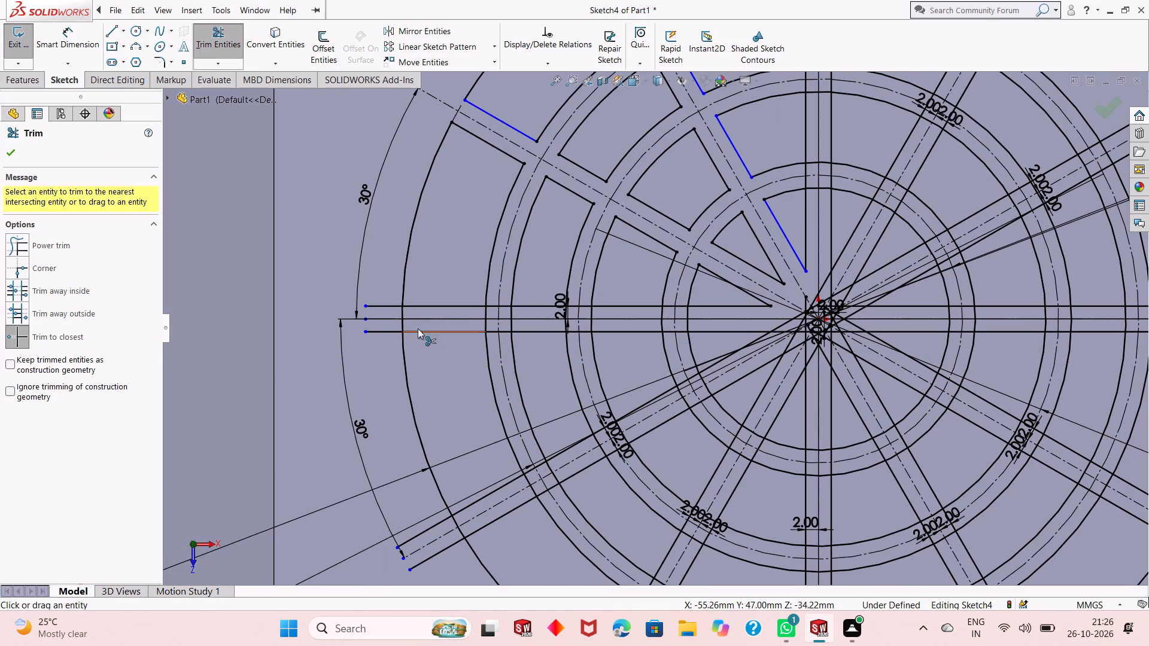
left_click(392, 306)
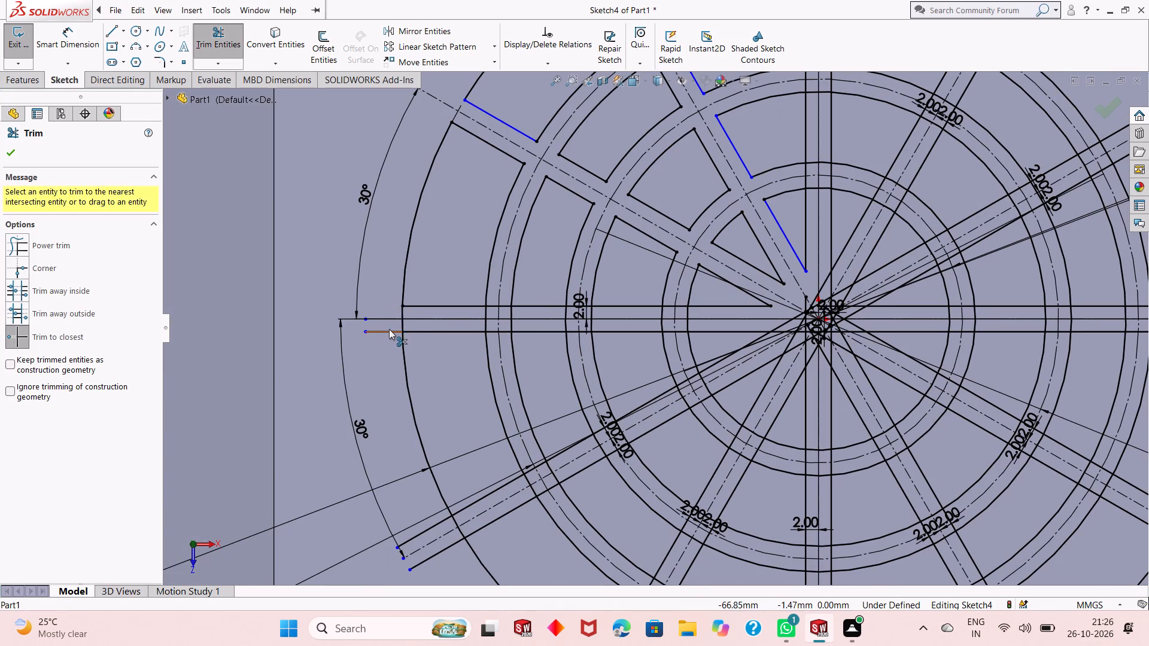
left_click(389, 334)
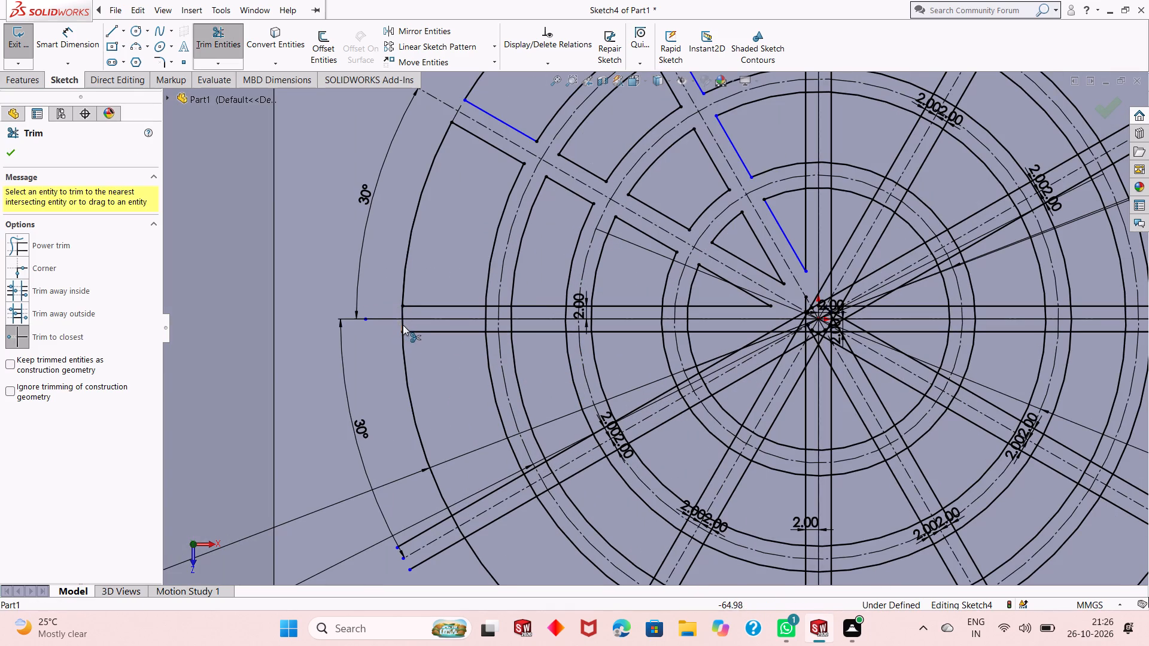
left_click(403, 325)
left_click(403, 312)
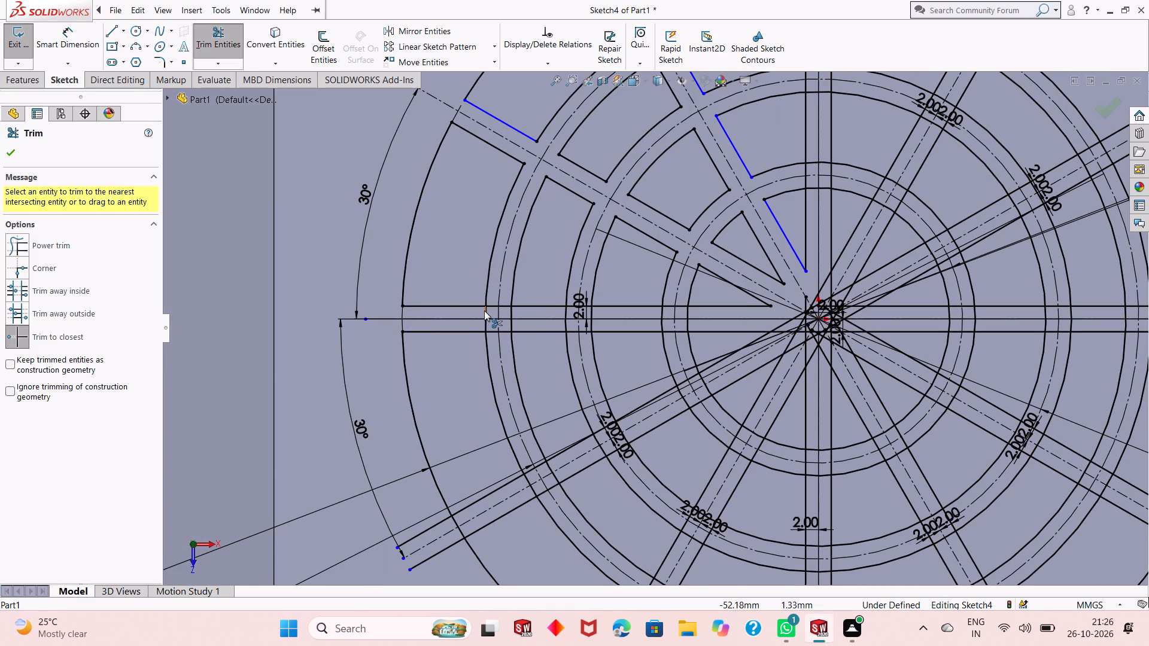
Trim the outermost ring's edges and the horizontal spoke's edges where they cross on the left side, leaving the centrelines.
left_click(484, 312)
left_click(484, 324)
left_click(488, 307)
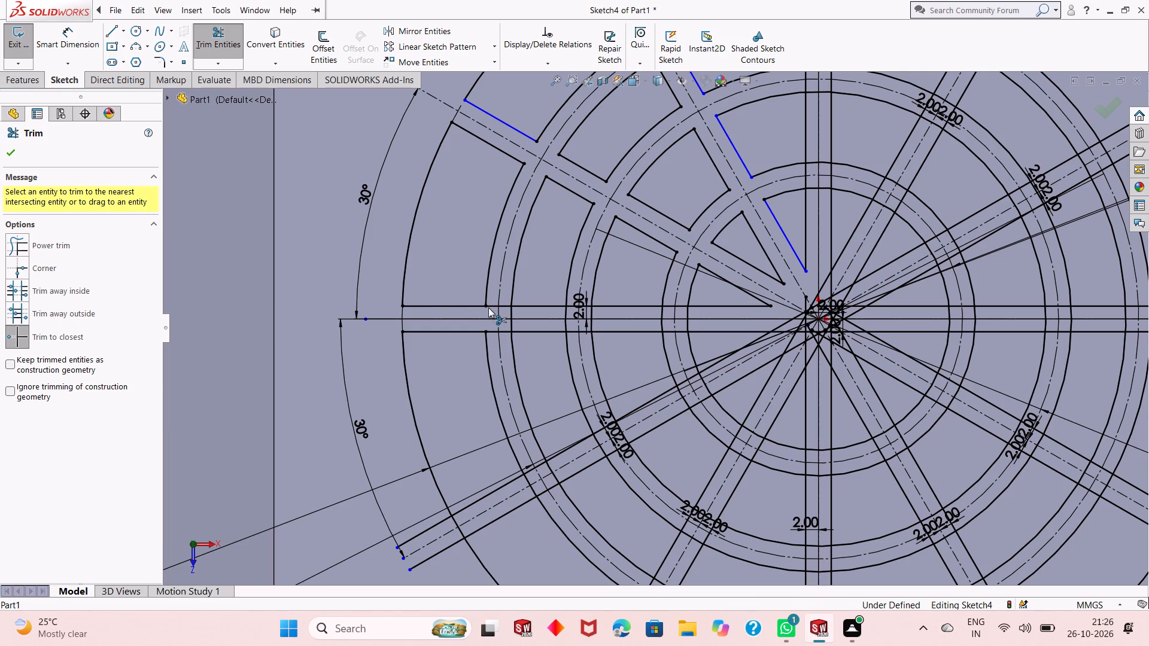
left_click(492, 334)
left_click(498, 331)
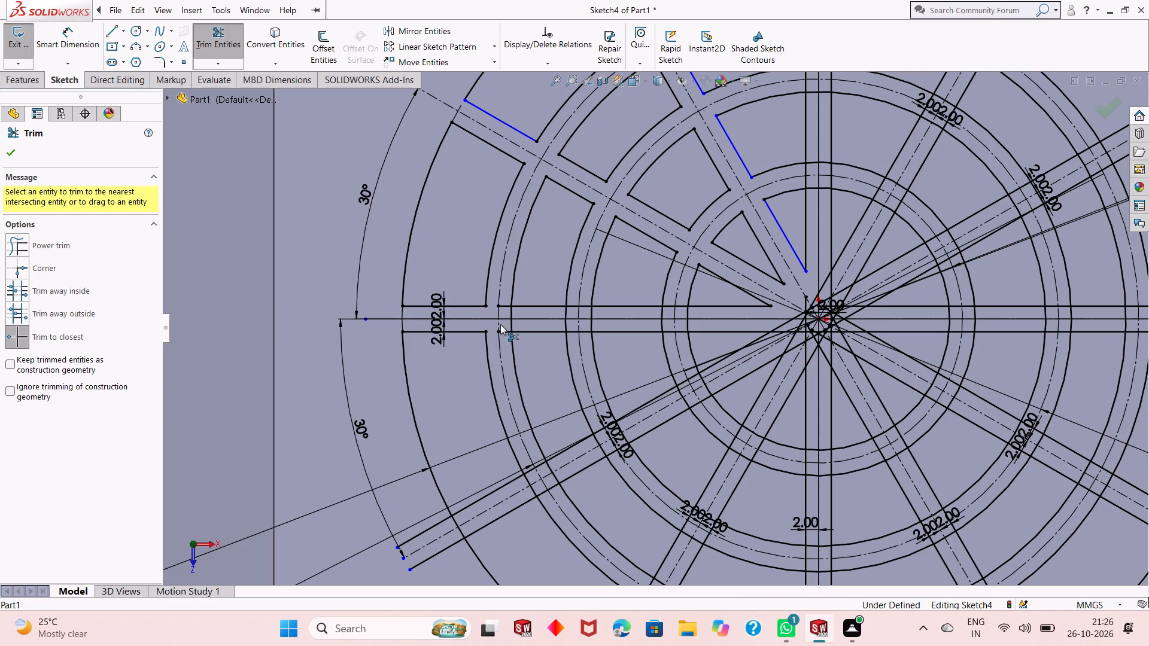
left_click(503, 308)
left_click(512, 315)
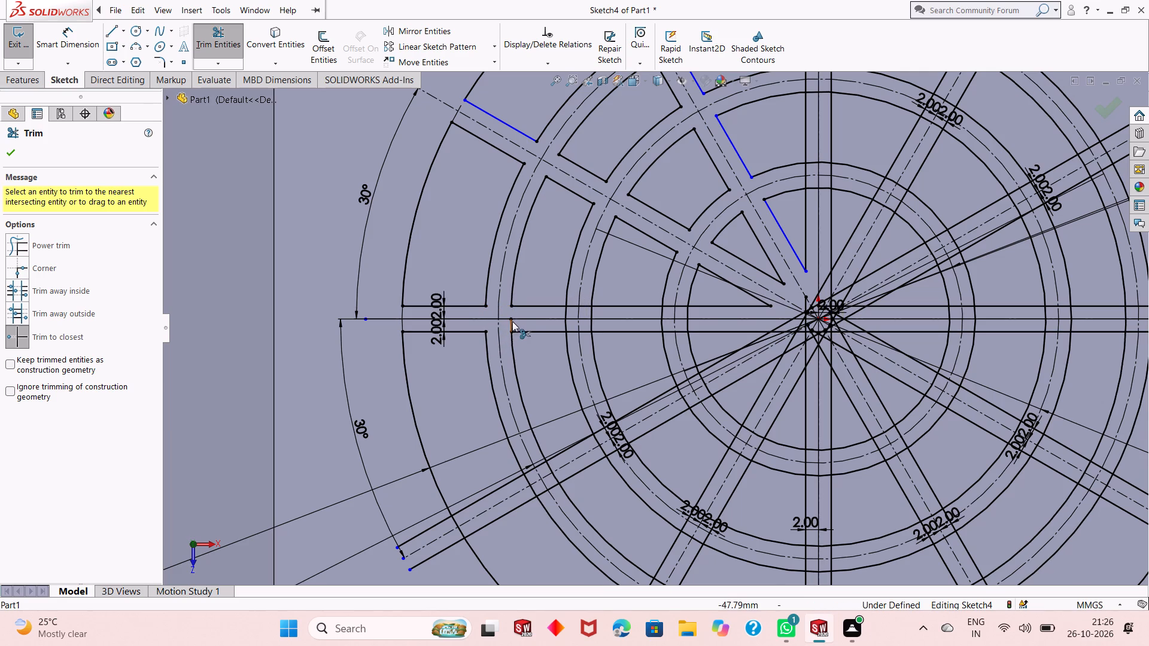
left_click(510, 327)
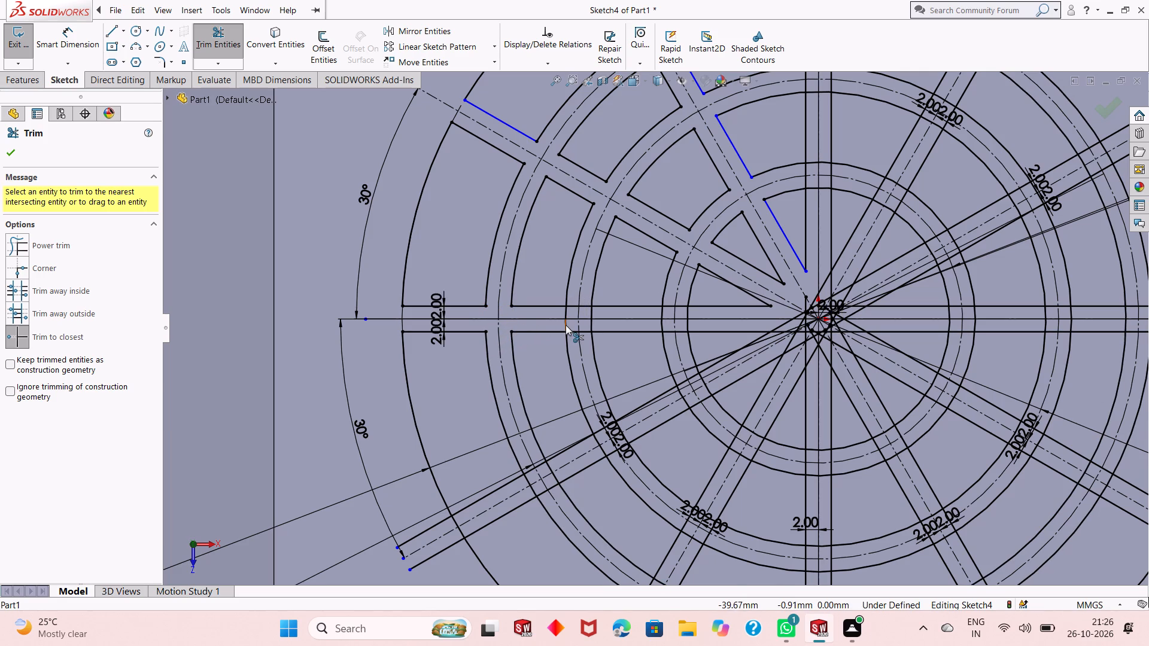
Trim the middle ring's edges and the horizontal spoke's edges where they cross on the left side, leaving the centrelines.
left_click(566, 325)
left_click(566, 312)
left_click(575, 303)
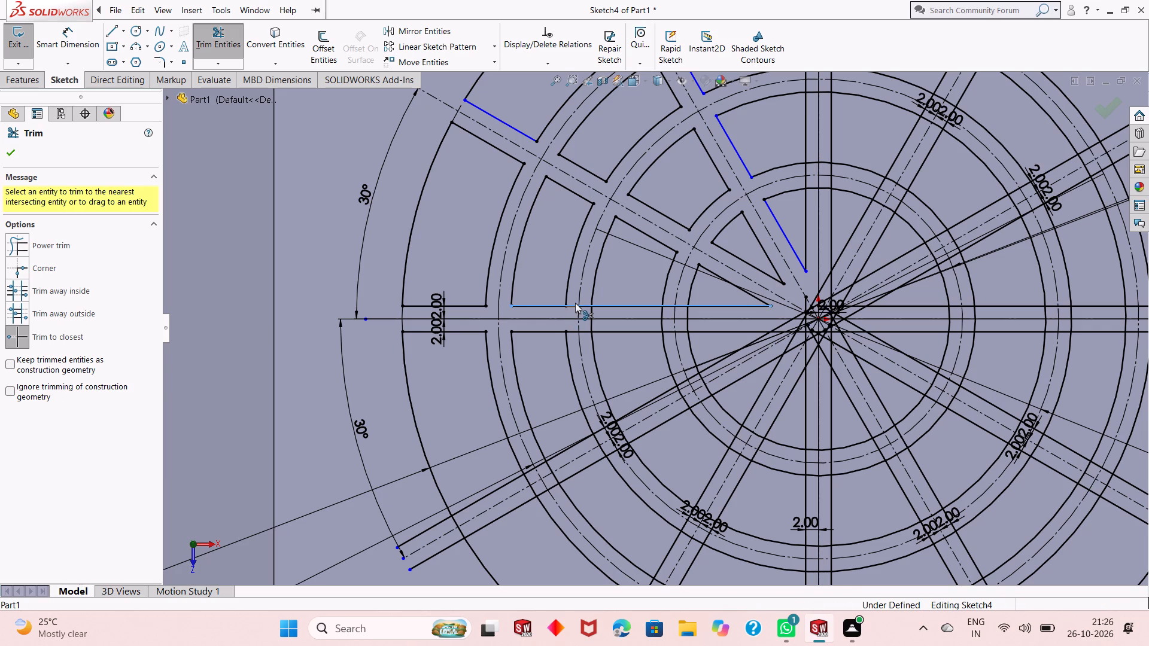
left_click(572, 332)
left_click(585, 307)
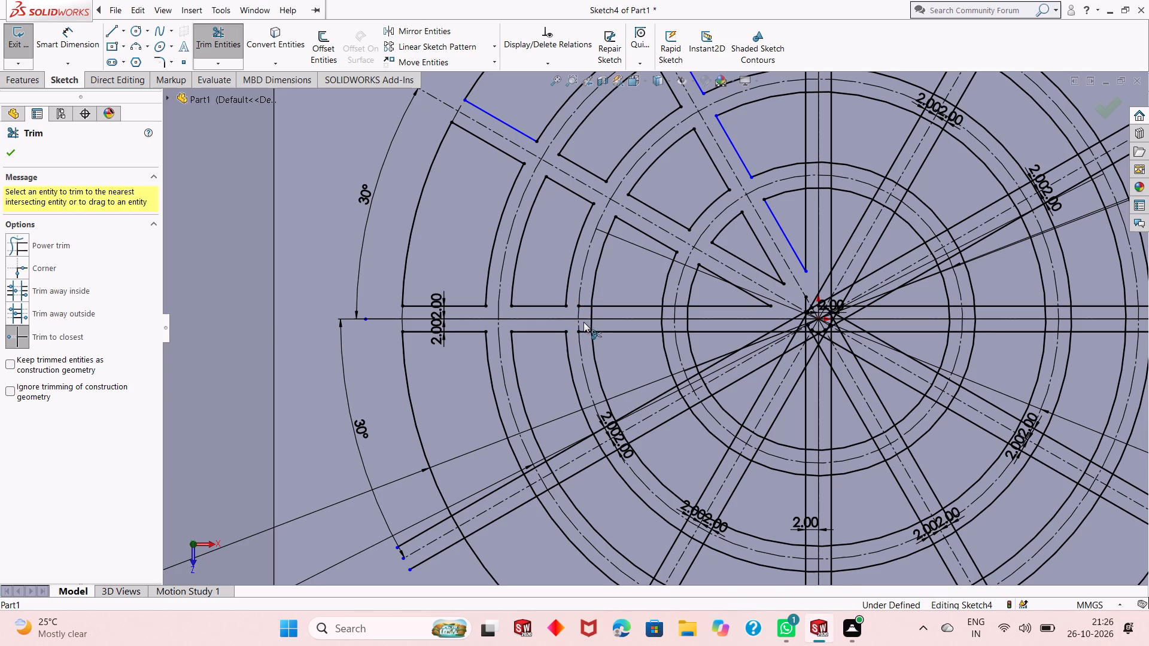
left_click(583, 332)
left_click(590, 314)
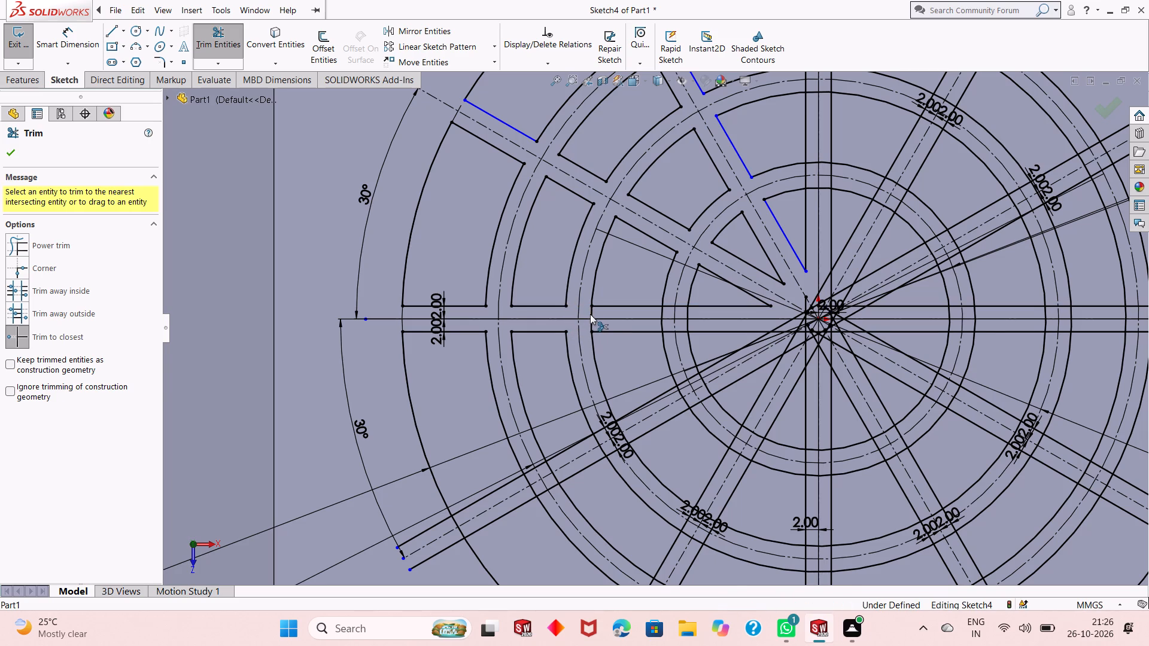
left_click(591, 325)
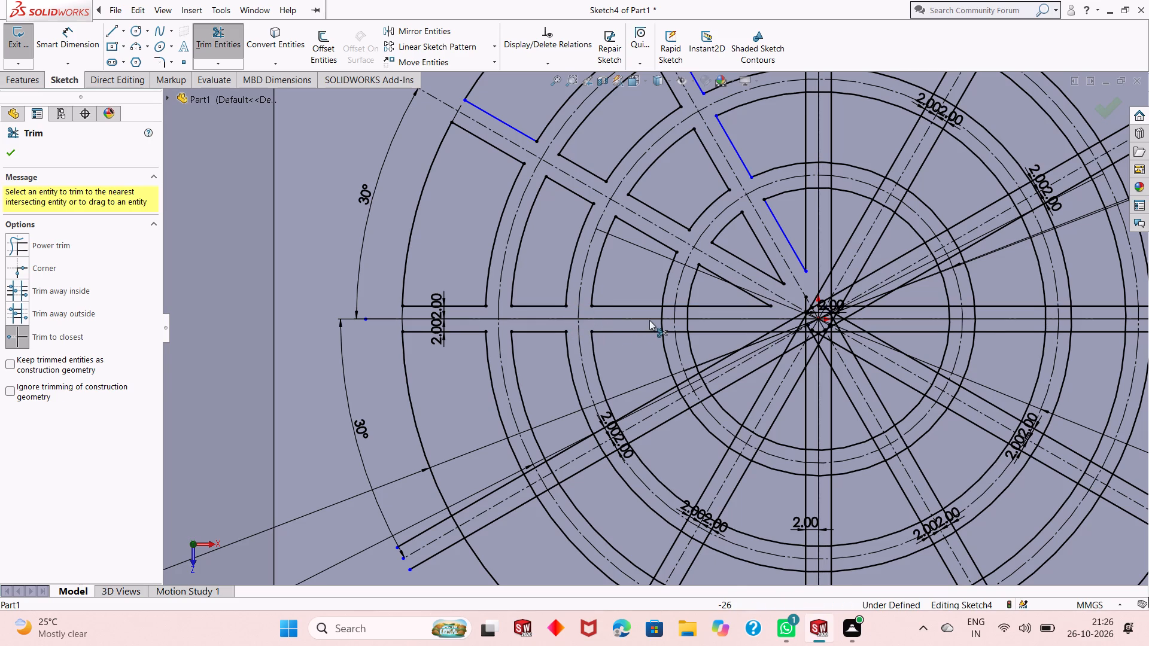
Trim the innermost ring's edges and the horizontal spoke's edges where they cross on the left side, undoing and redoing the last trim.
left_click(660, 326)
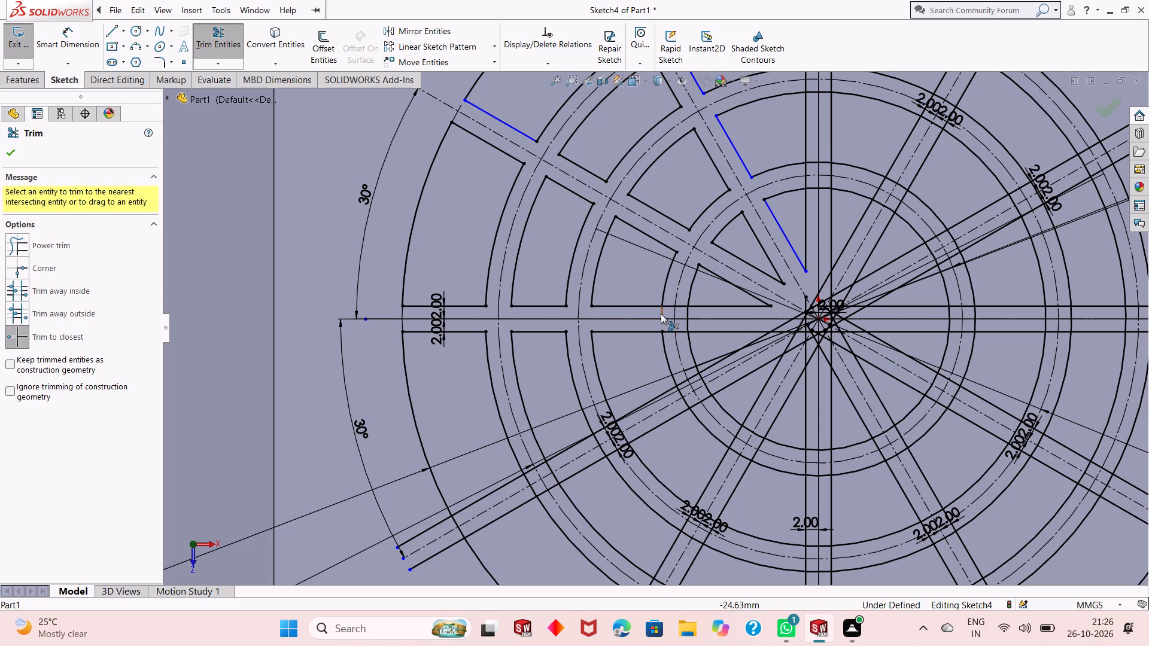
left_click(661, 313)
left_click(667, 304)
left_click(668, 331)
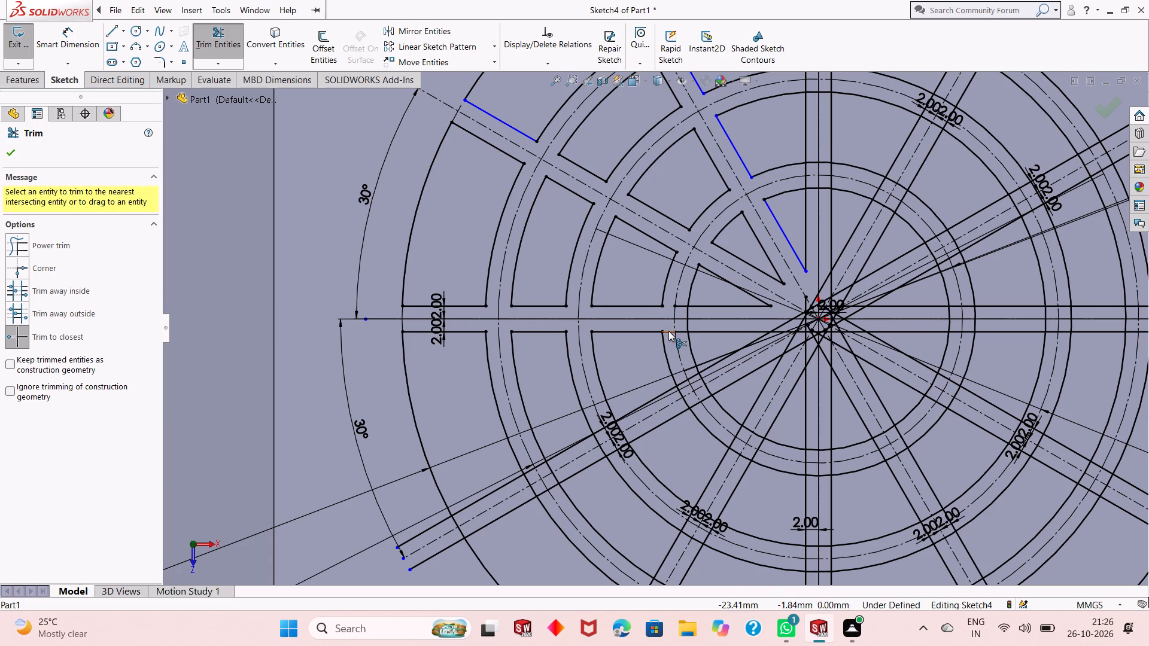
left_click(677, 330)
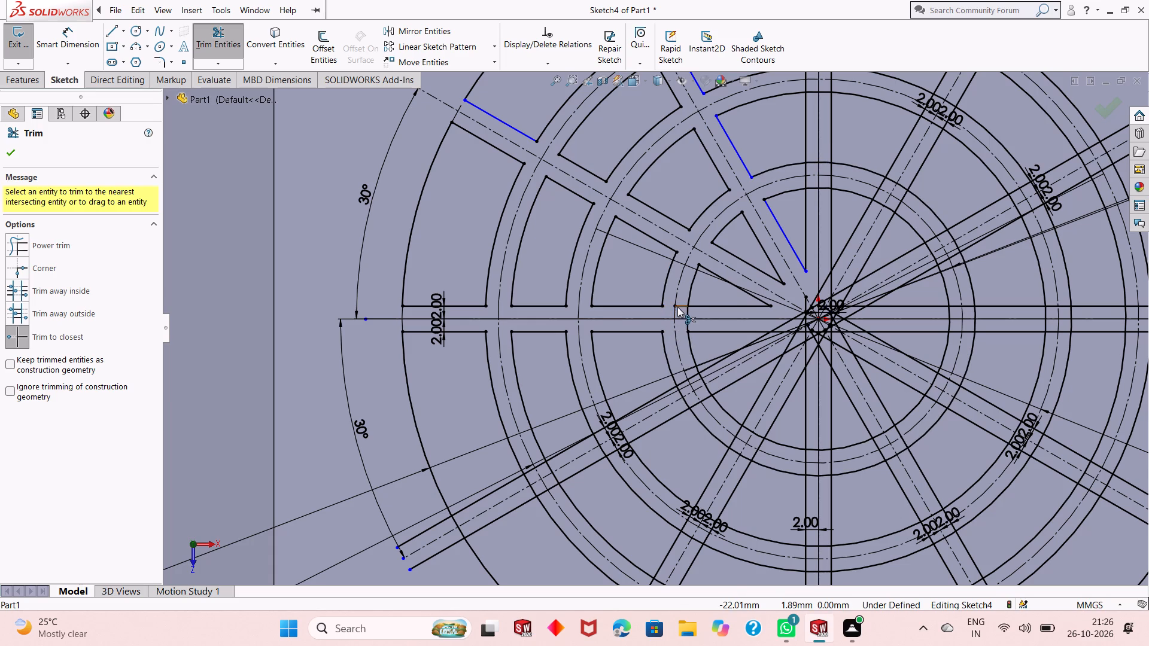
left_click(678, 307)
left_click(687, 312)
left_click(686, 328)
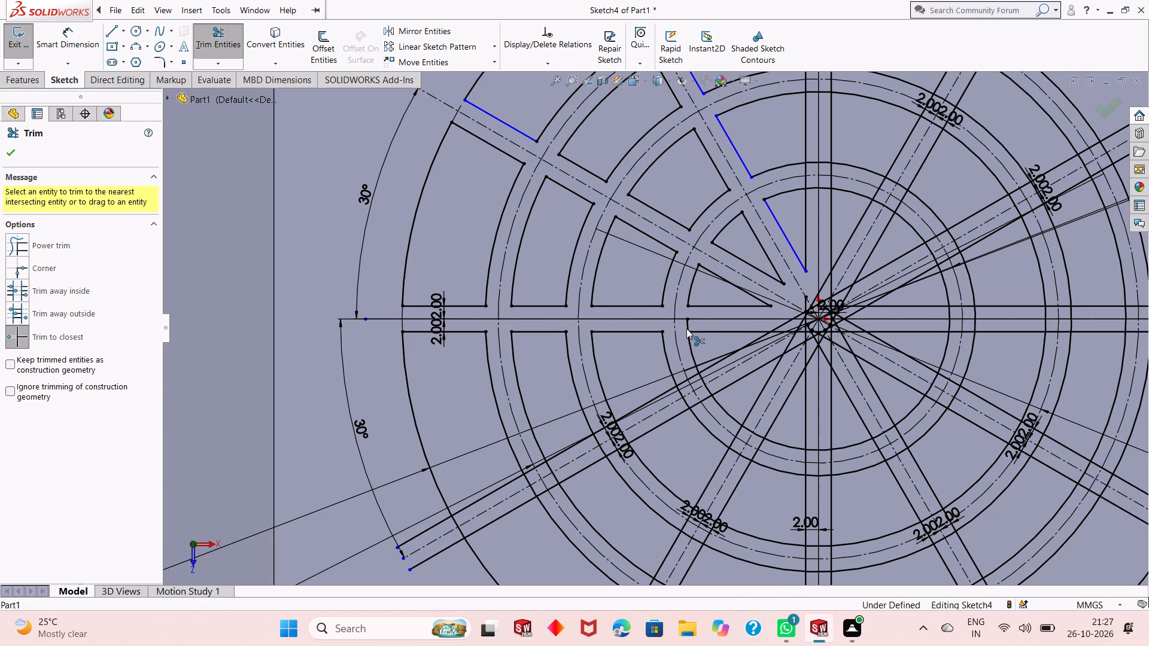
key("ctrl+z")
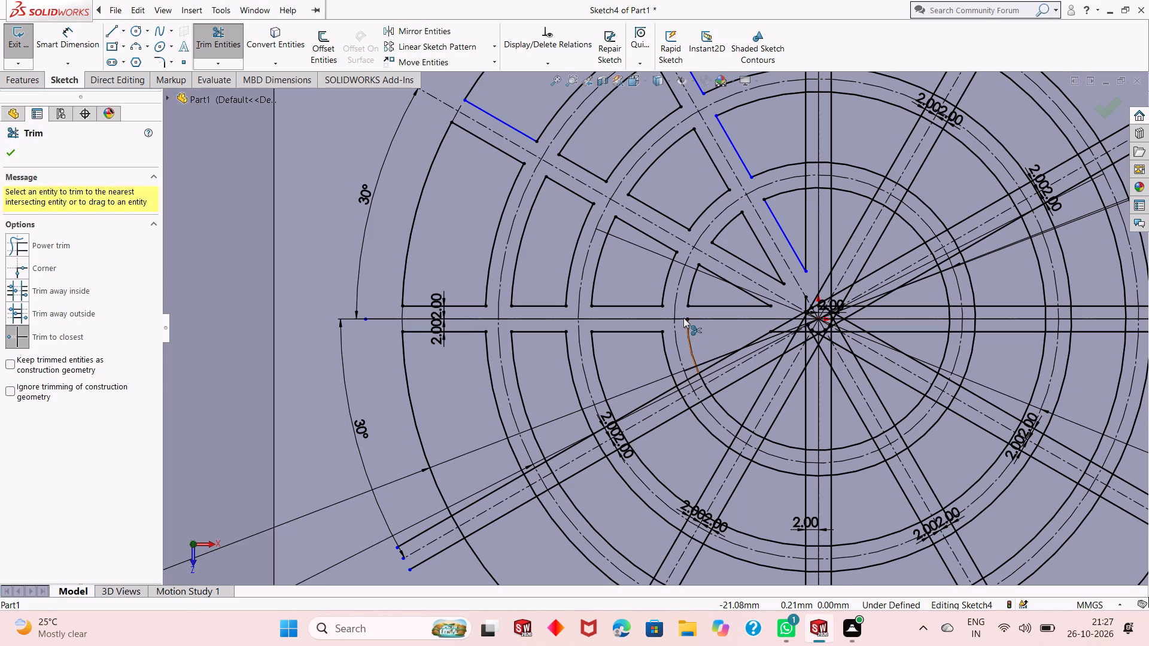
left_click(230, 45)
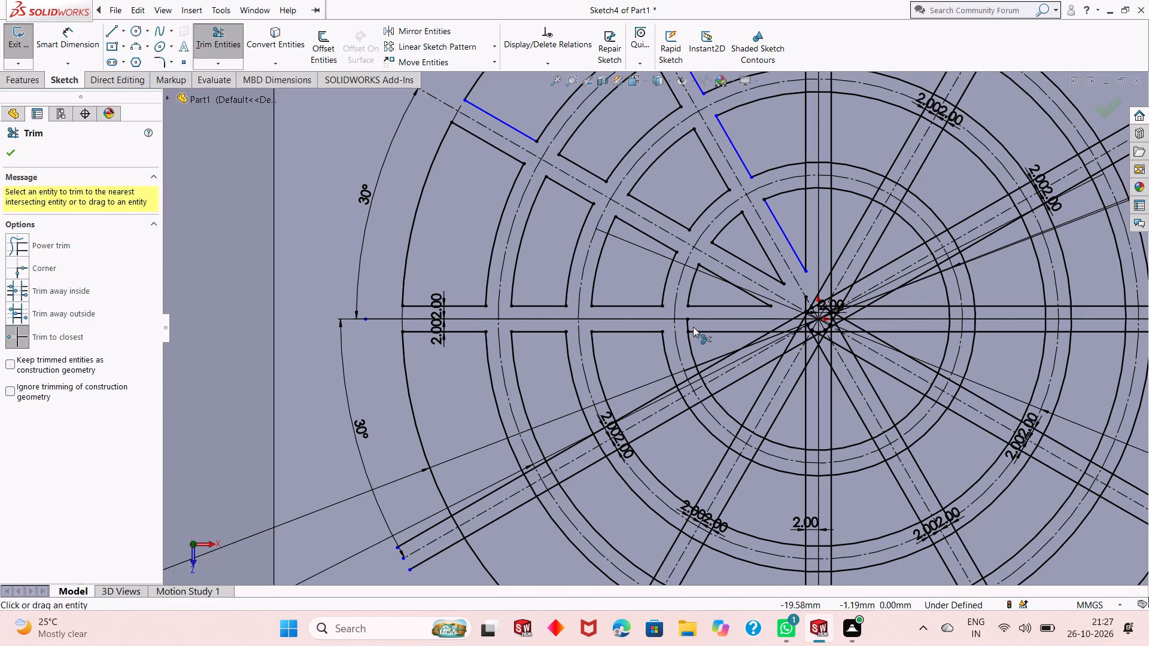
left_click(690, 327)
Trim the shallow lower-left spoke's two edge ends protruding beyond the outer circle, and the circle's arc between those edges.
scroll(682, 348, "up", 1)
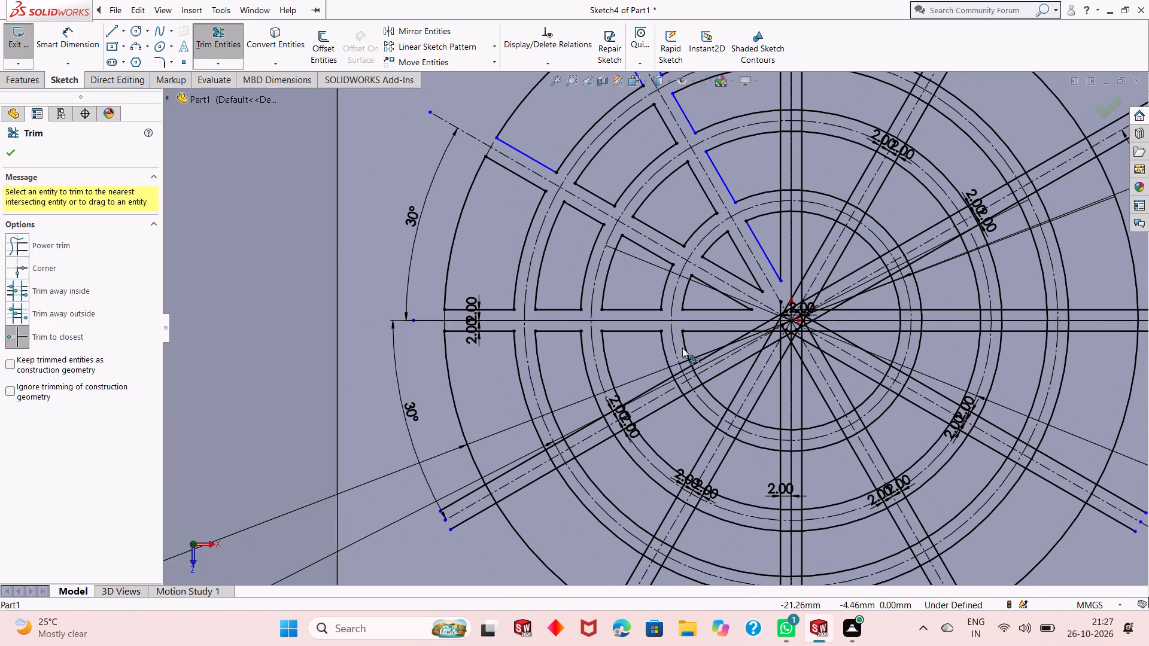
scroll(610, 332, "up", 1)
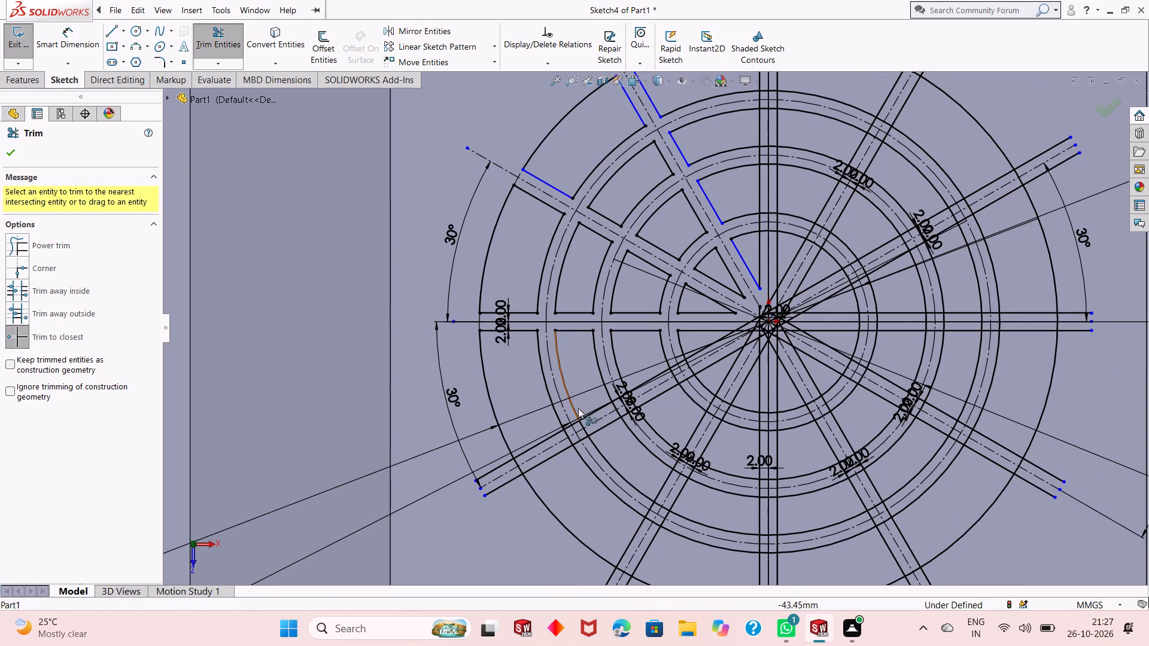
scroll(580, 438, "down", 3)
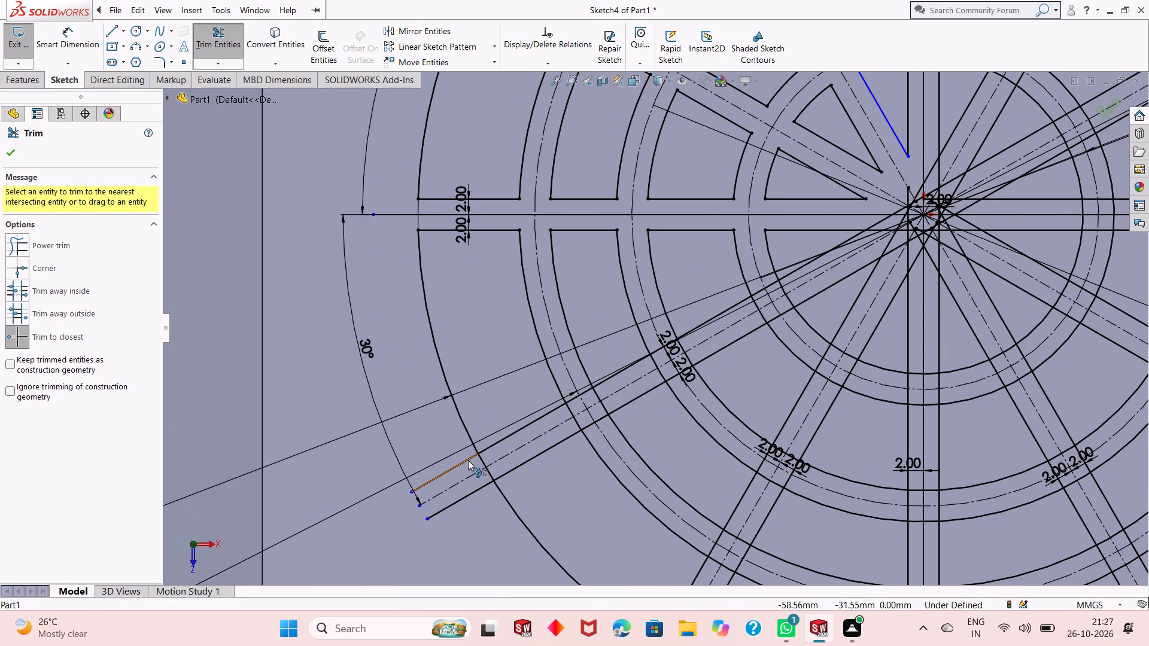
left_click(468, 460)
left_click(481, 488)
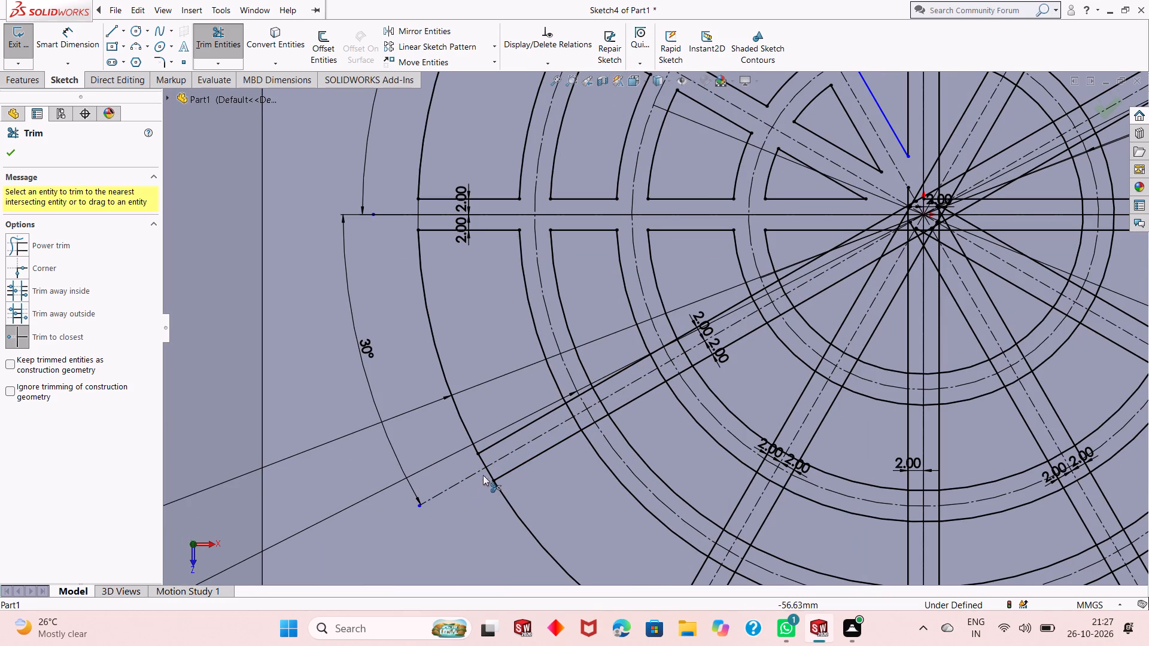
left_click(483, 463)
left_click(492, 474)
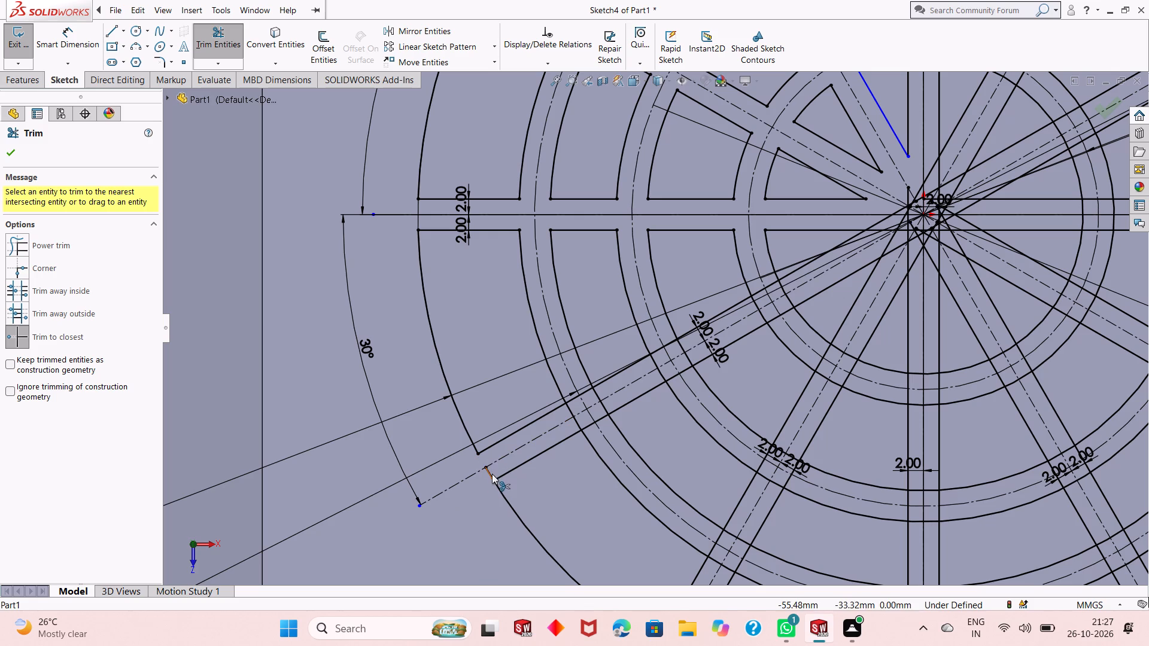
Trim the outermost ring's edges and the shallow lower-left spoke's edges where they cross, leaving the centrelines.
left_click(568, 410)
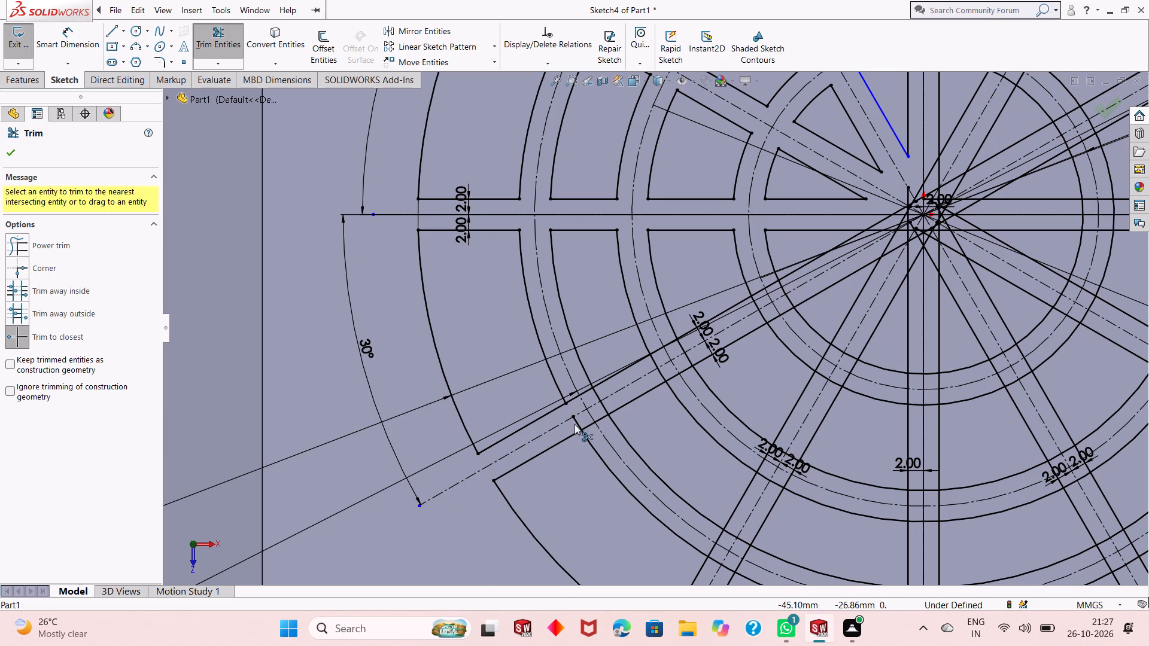
left_click(576, 424)
left_click(572, 403)
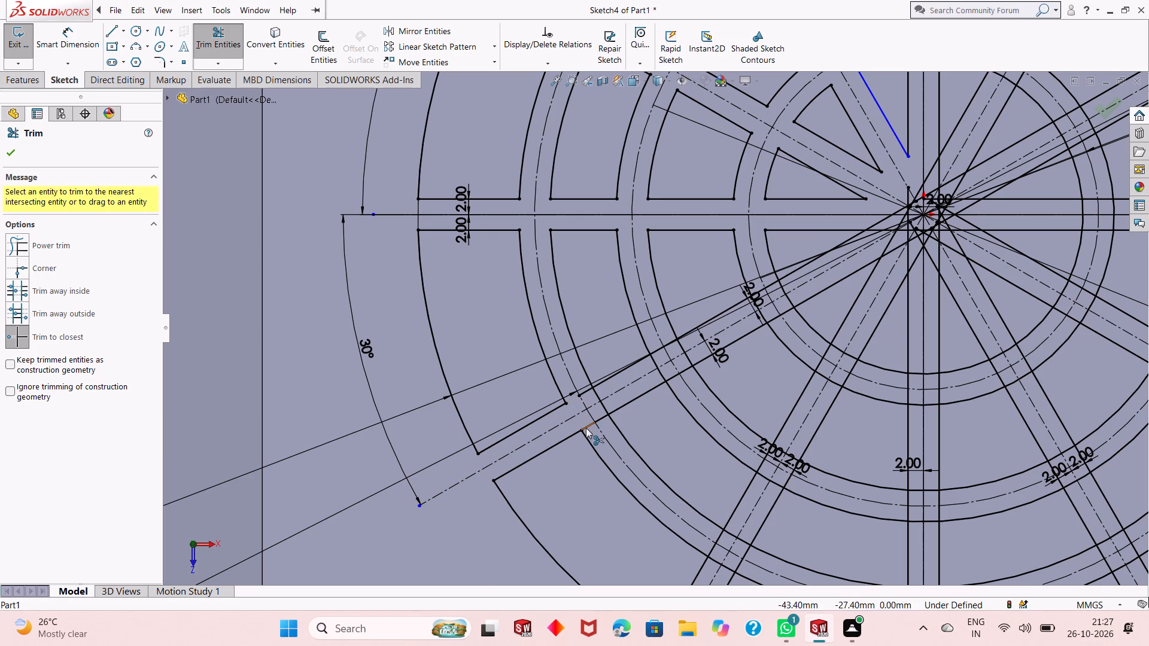
left_click(586, 429)
left_click(601, 418)
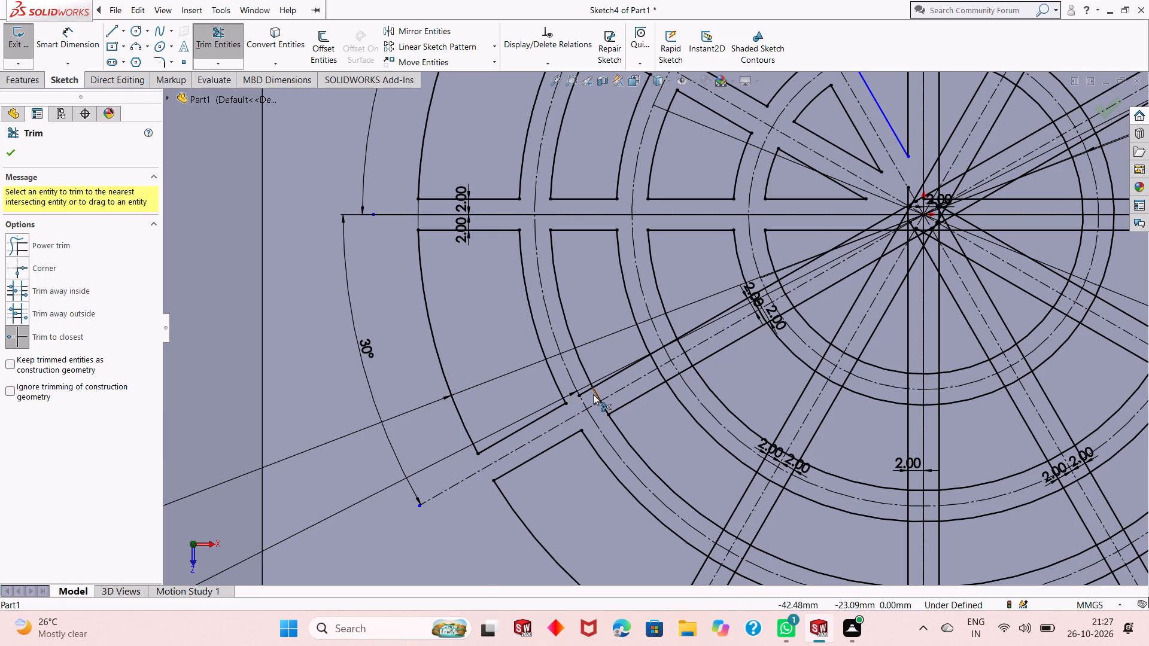
left_click(589, 391)
left_click(600, 398)
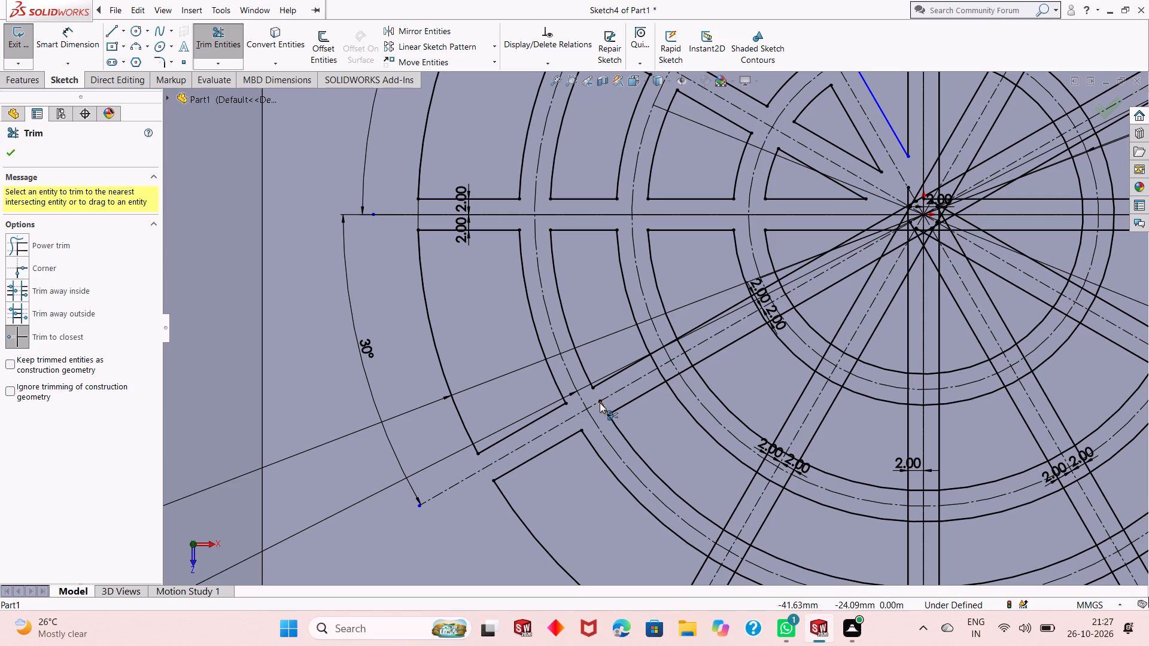
left_click(601, 406)
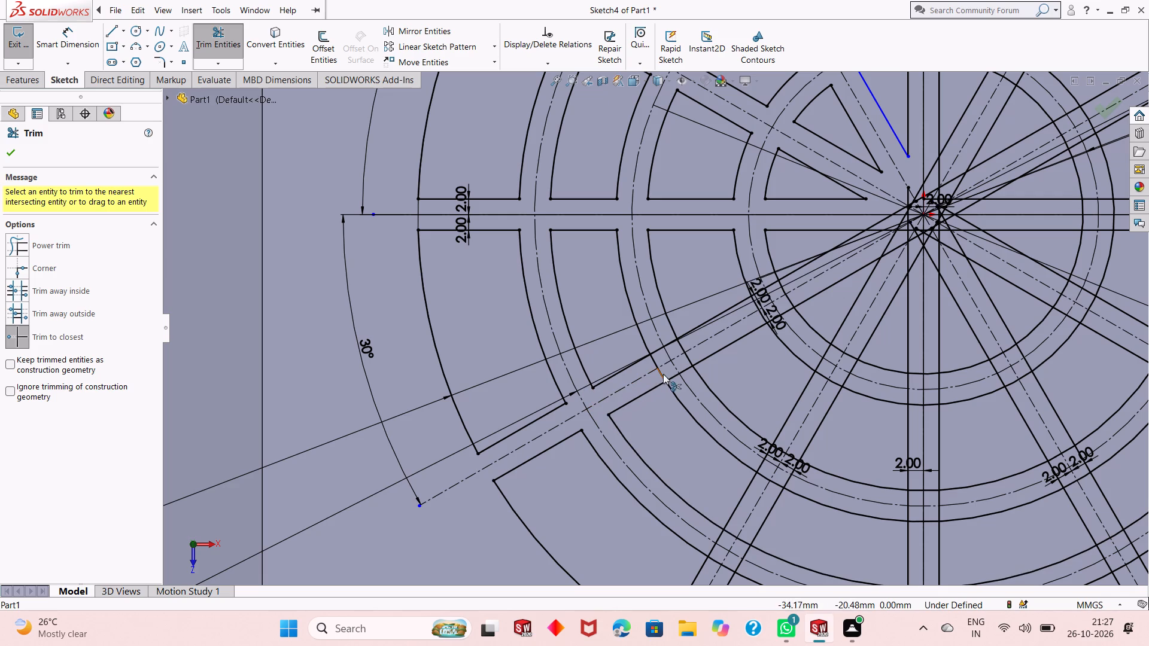
Trim the middle ring's edges and the shallow lower-left spoke's edges where they cross, leaving the centrelines.
left_click(661, 376)
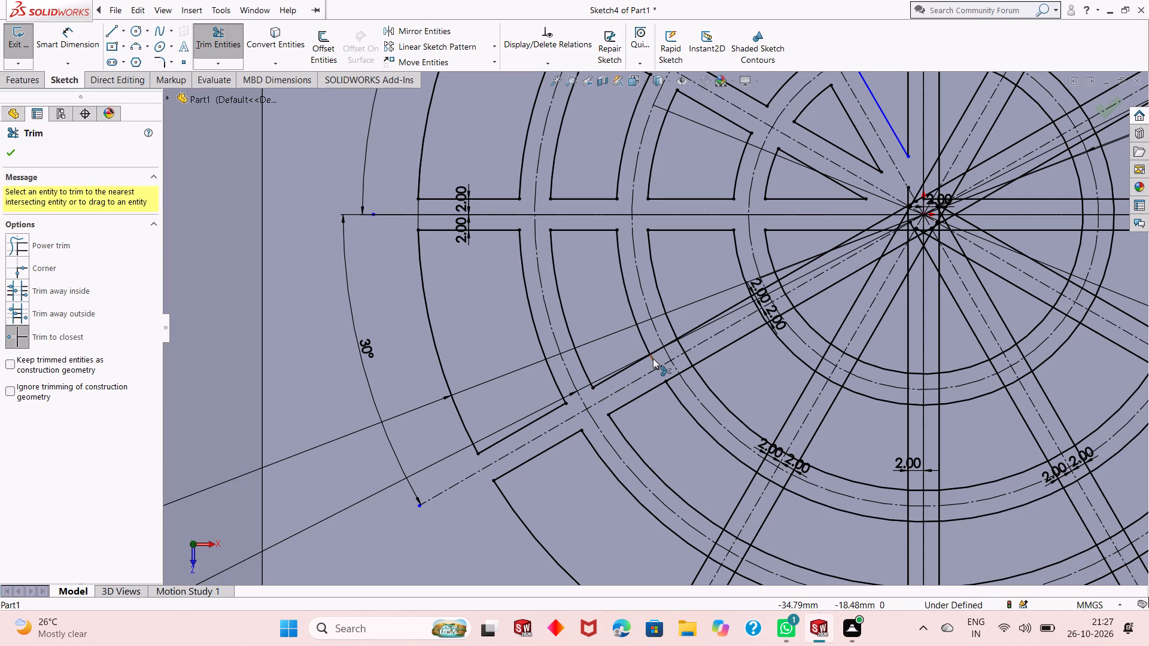
left_click(653, 358)
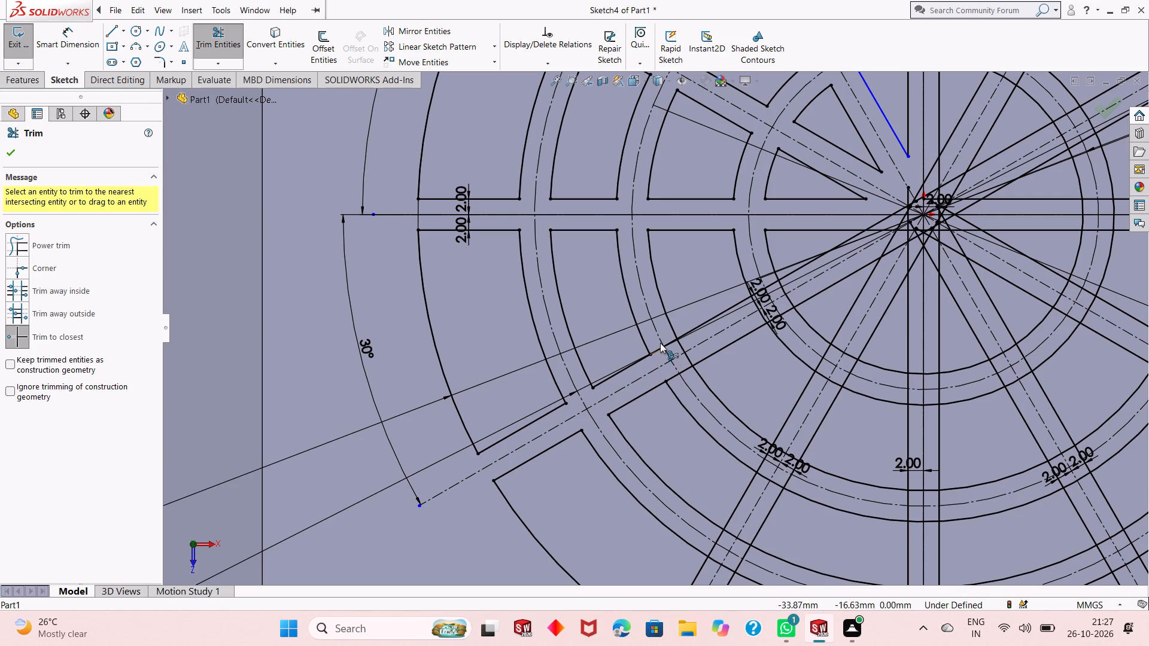
left_click(661, 349)
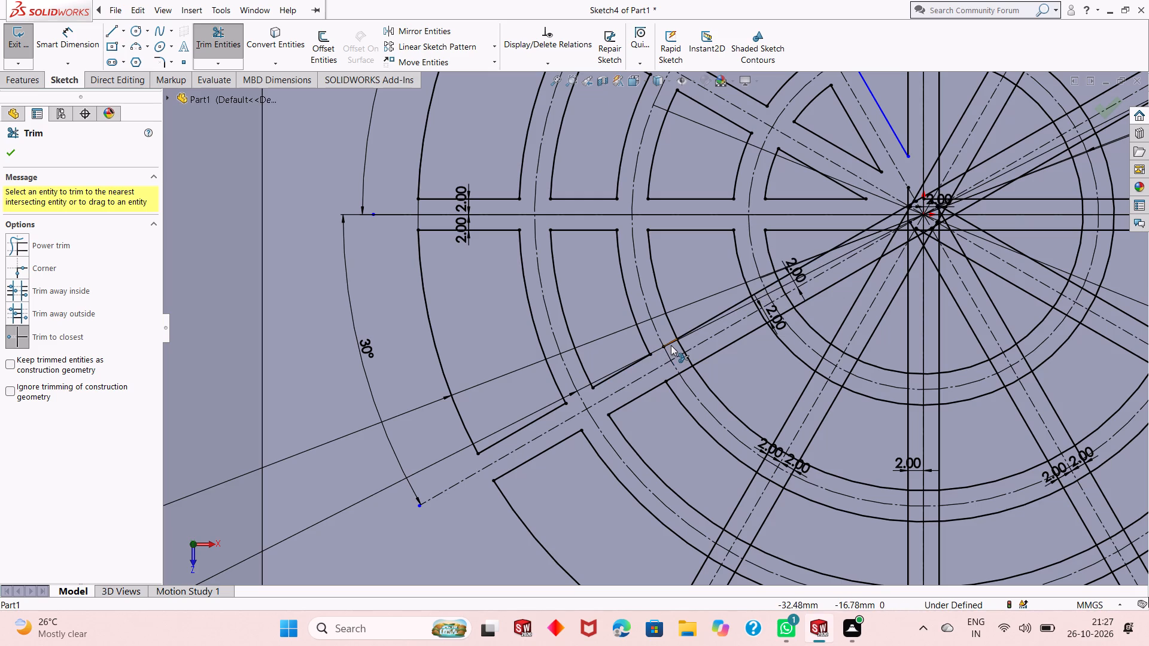
left_click(671, 345)
left_click(687, 370)
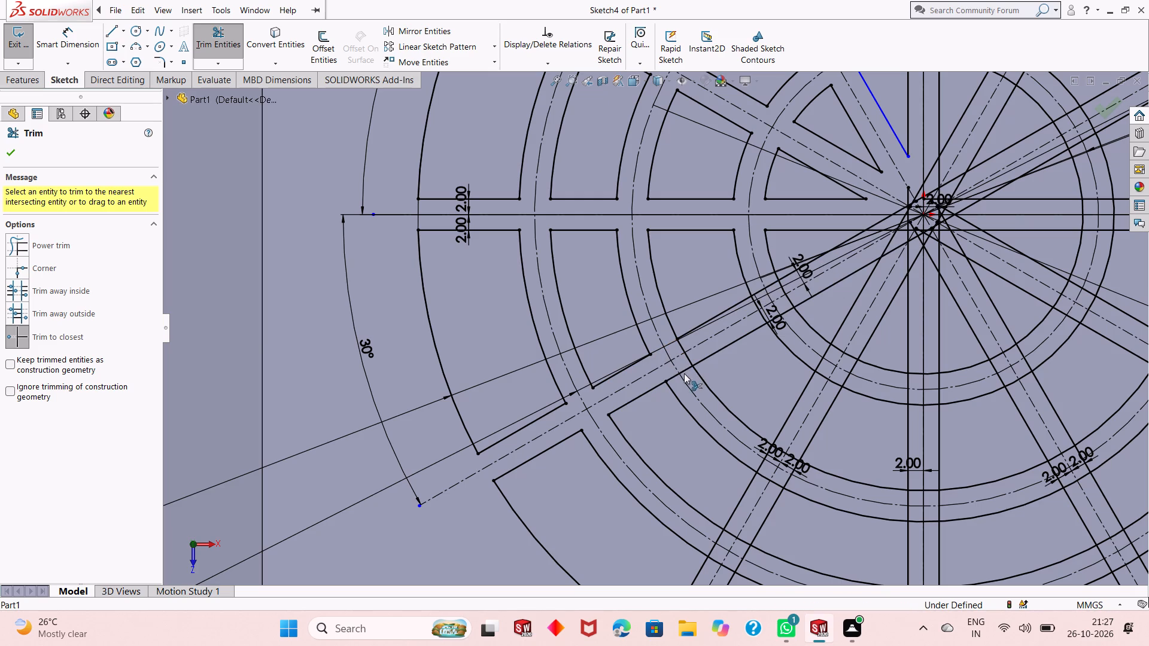
left_click(676, 379)
left_click(690, 361)
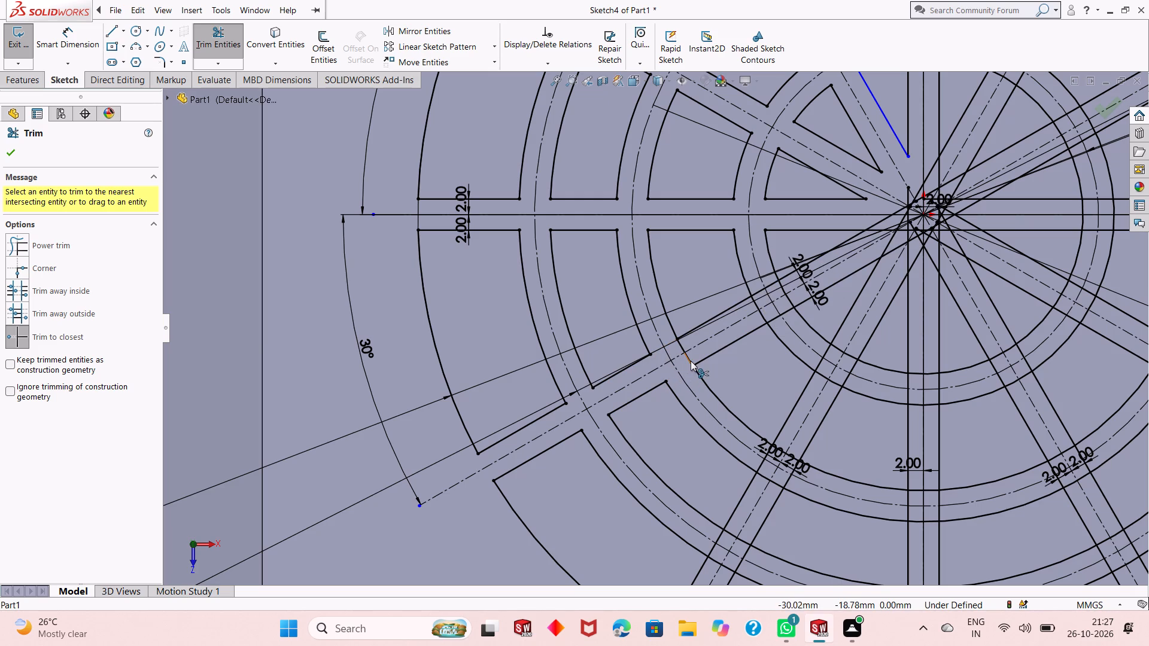
left_click(685, 349)
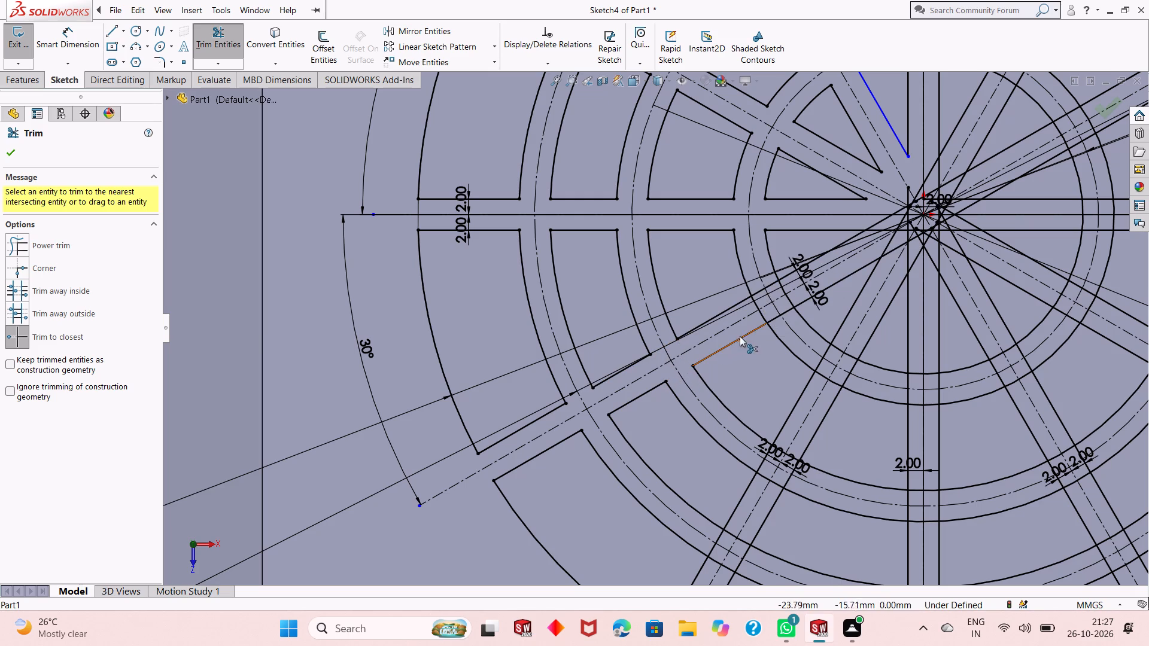
Trim the innermost ring's edges and the shallow lower-left spoke's edges where they cross, leaving the centrelines.
left_click(761, 317)
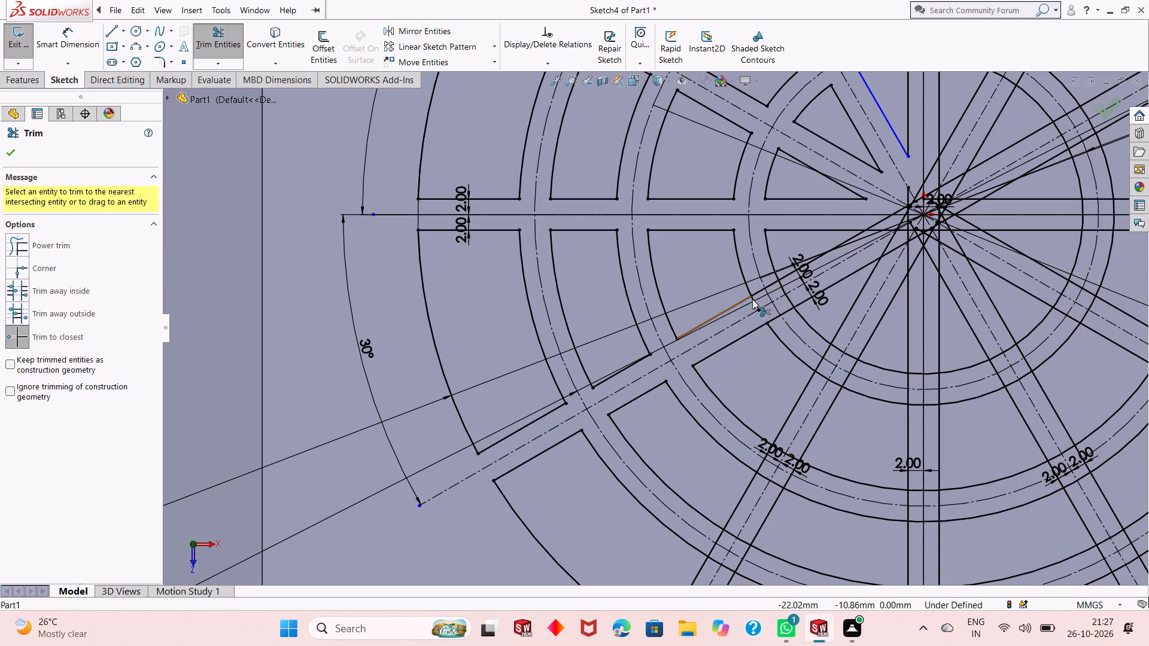
left_click(755, 304)
scroll(783, 312, "down", 3)
left_click(759, 324)
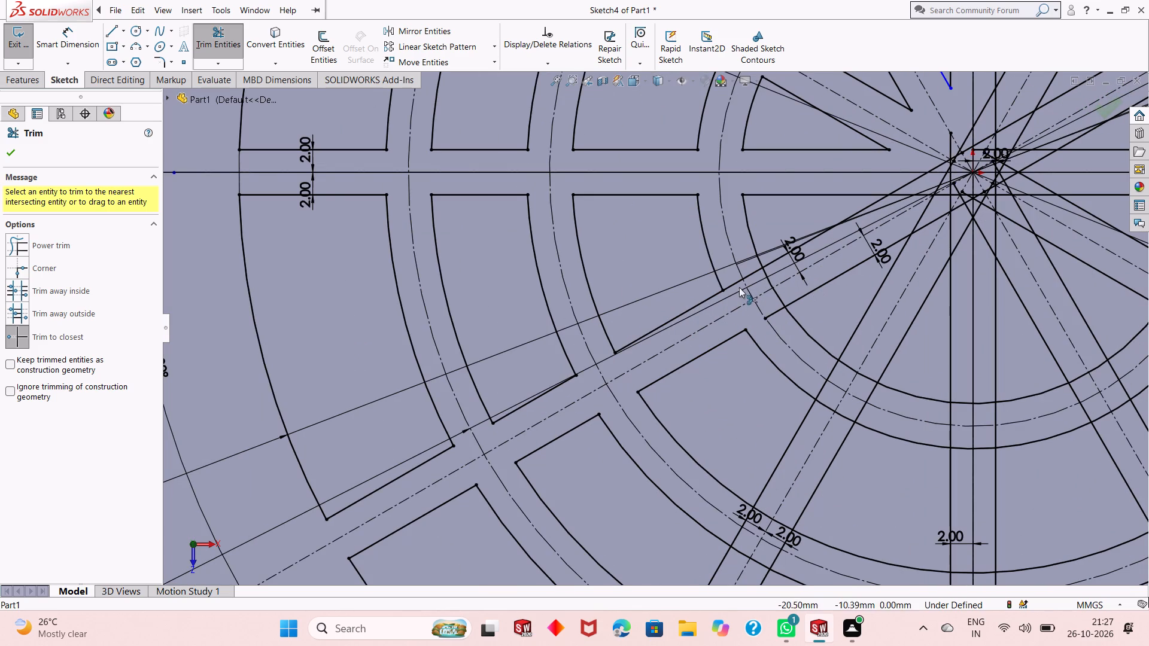
left_click(735, 282)
left_click(751, 271)
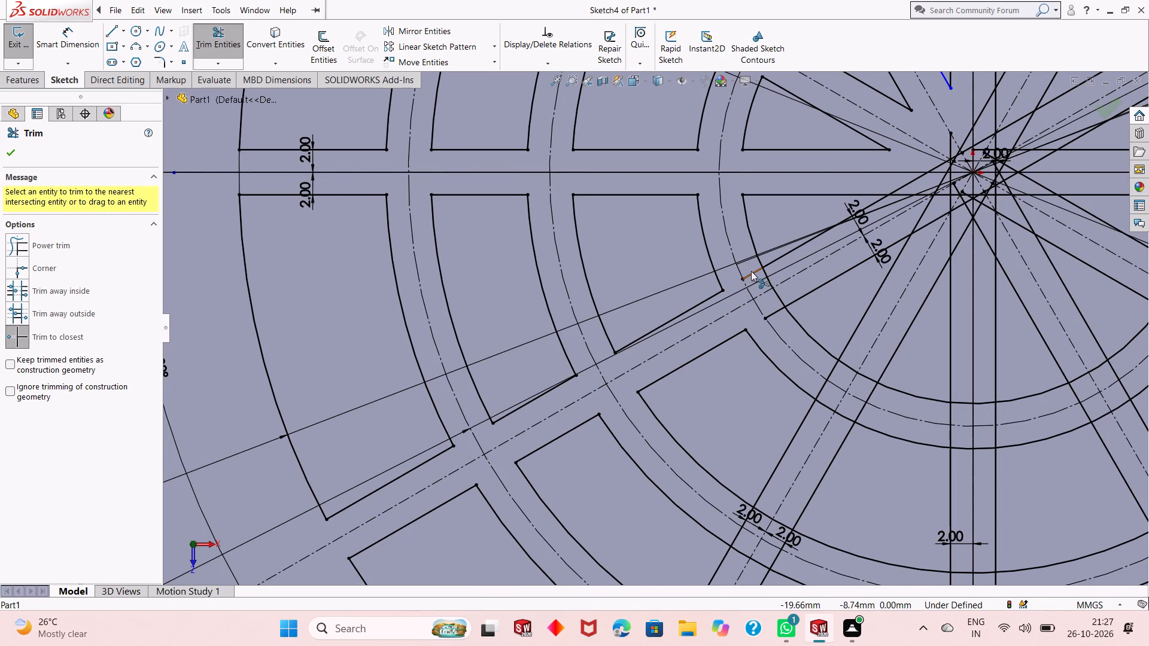
left_click(774, 314)
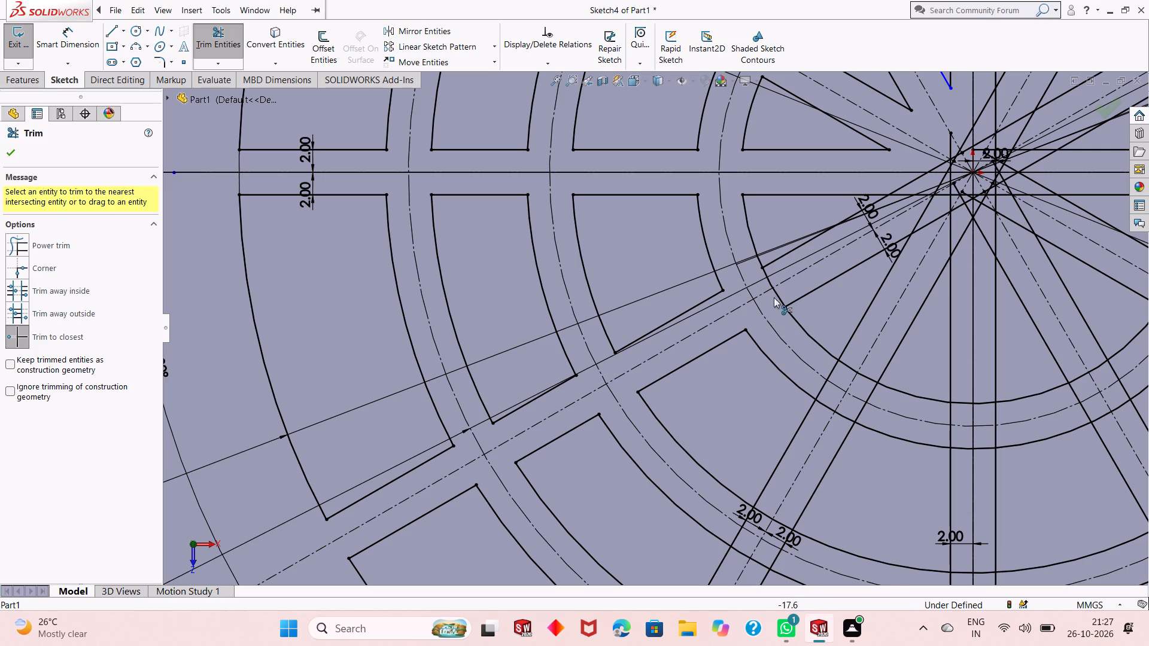
left_click(778, 296)
left_click(770, 280)
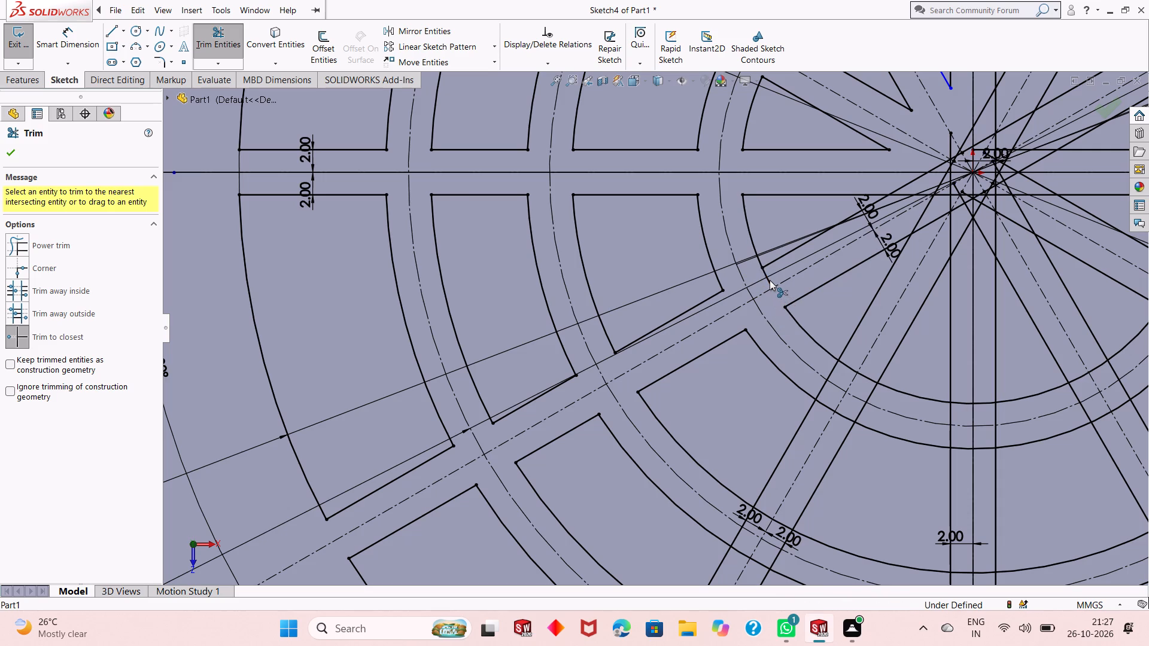
Trim the shallow lower-left spoke's lower edge on the hub side of its crossing with the steep lower-left spoke.
scroll(753, 332, "up", 1)
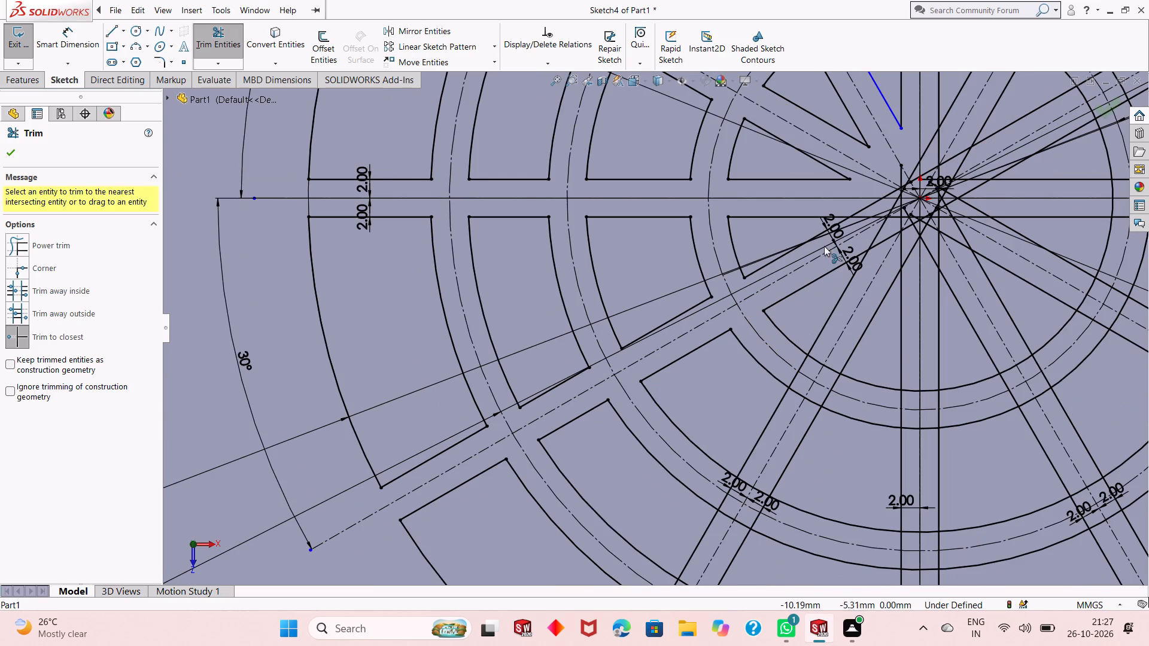
scroll(849, 237, "down", 4)
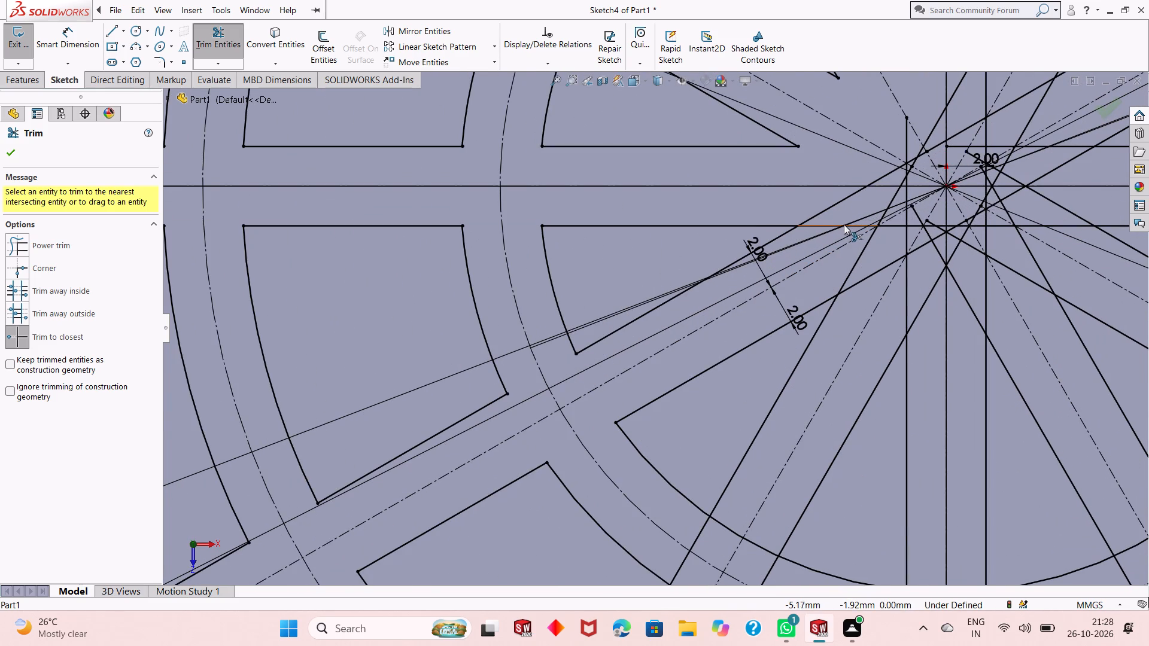
left_click(857, 285)
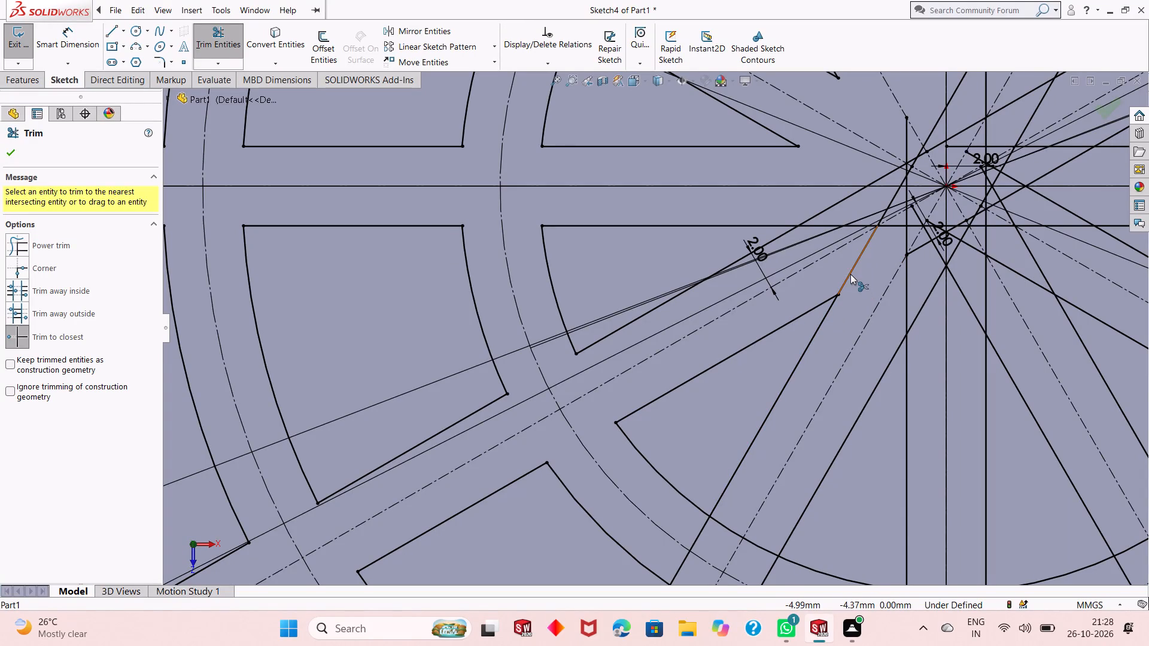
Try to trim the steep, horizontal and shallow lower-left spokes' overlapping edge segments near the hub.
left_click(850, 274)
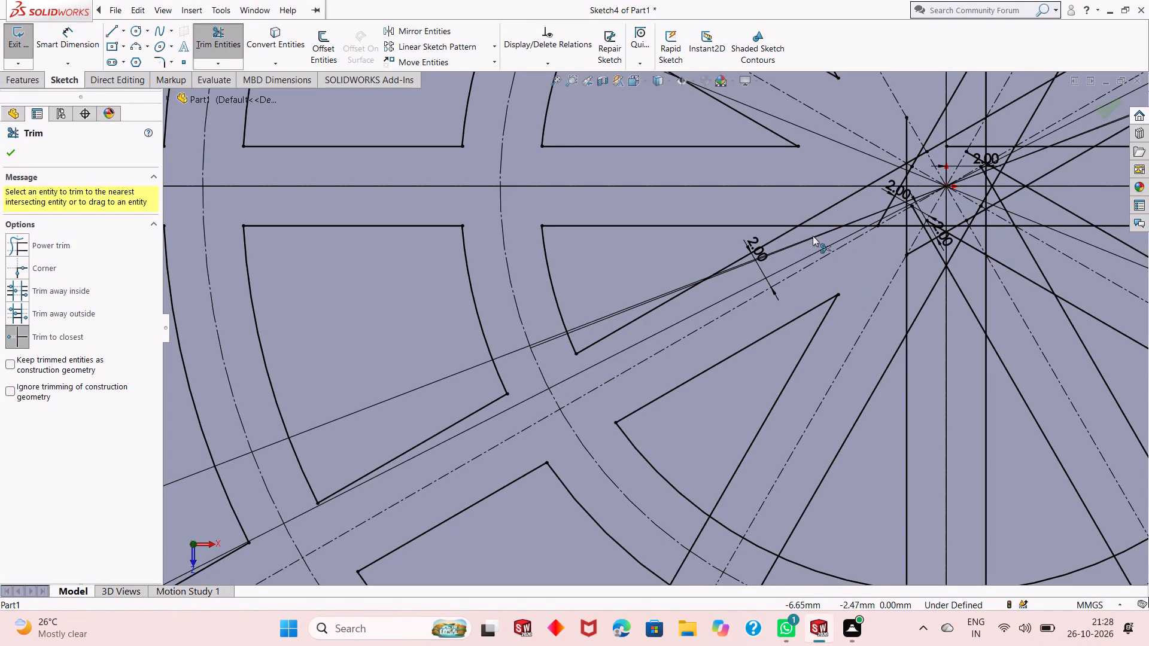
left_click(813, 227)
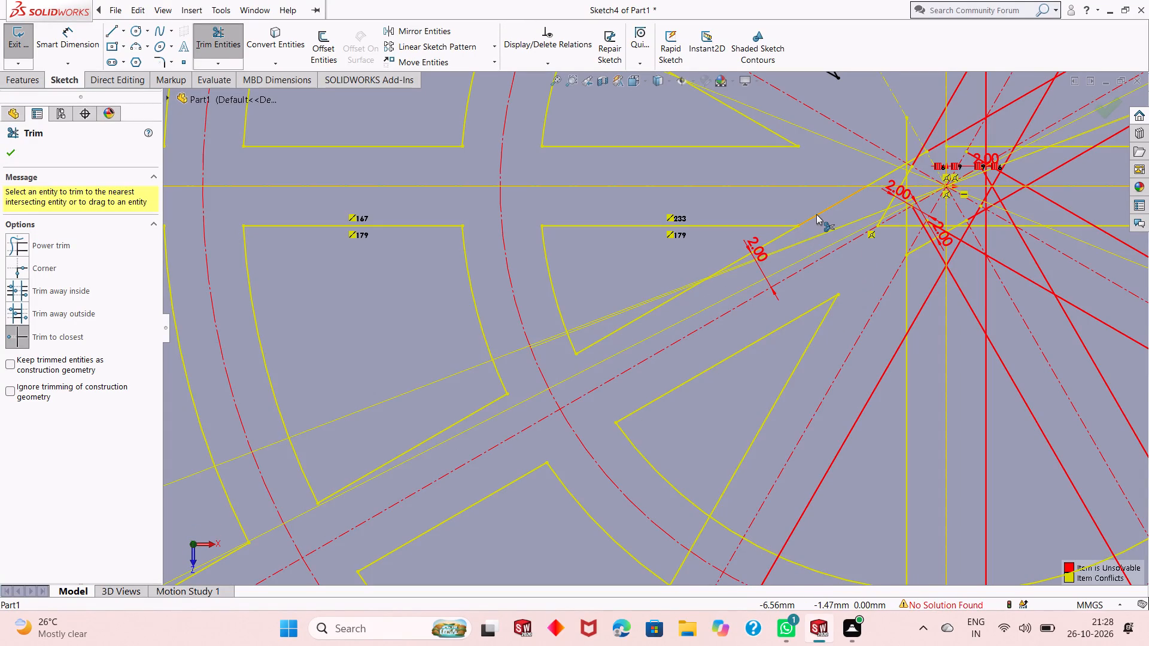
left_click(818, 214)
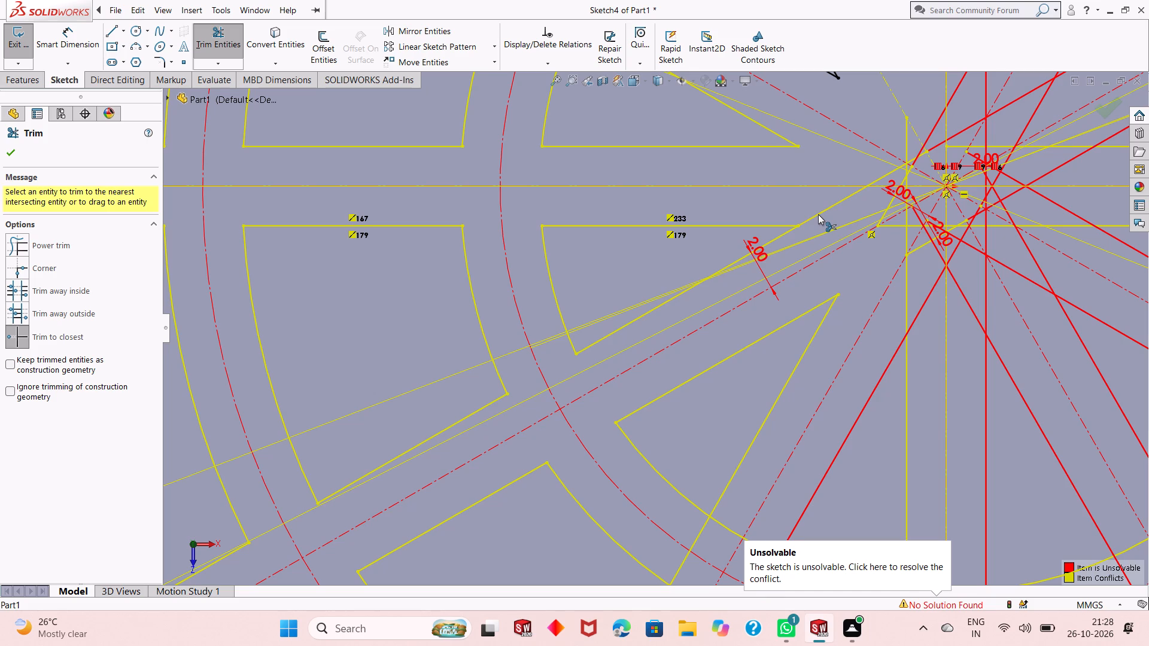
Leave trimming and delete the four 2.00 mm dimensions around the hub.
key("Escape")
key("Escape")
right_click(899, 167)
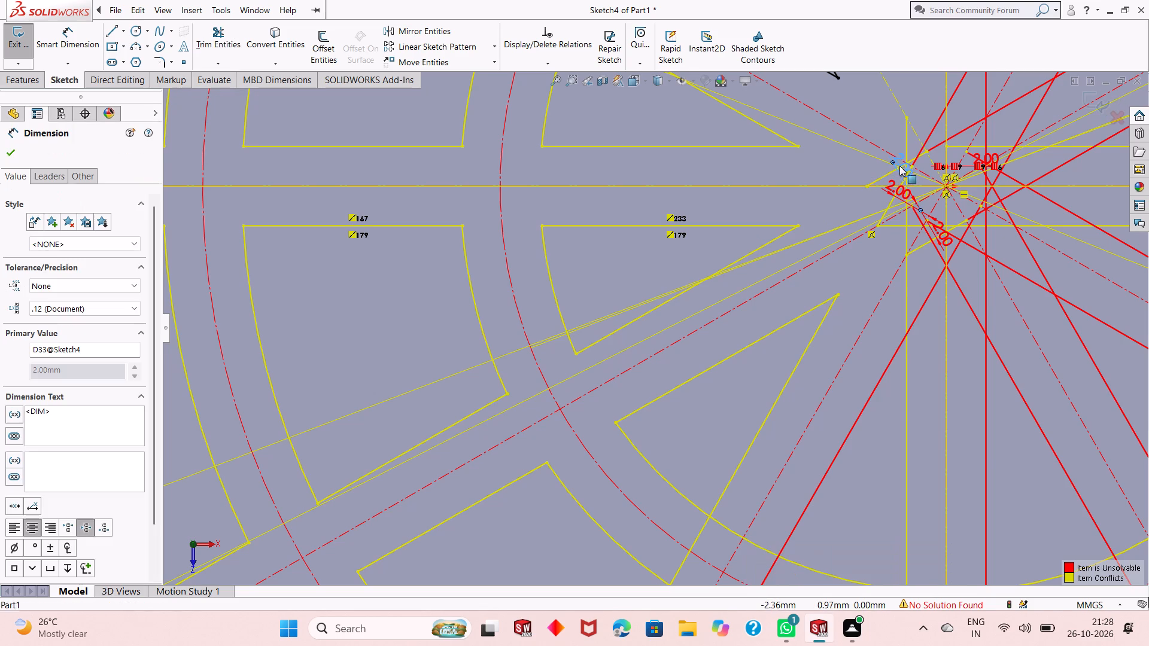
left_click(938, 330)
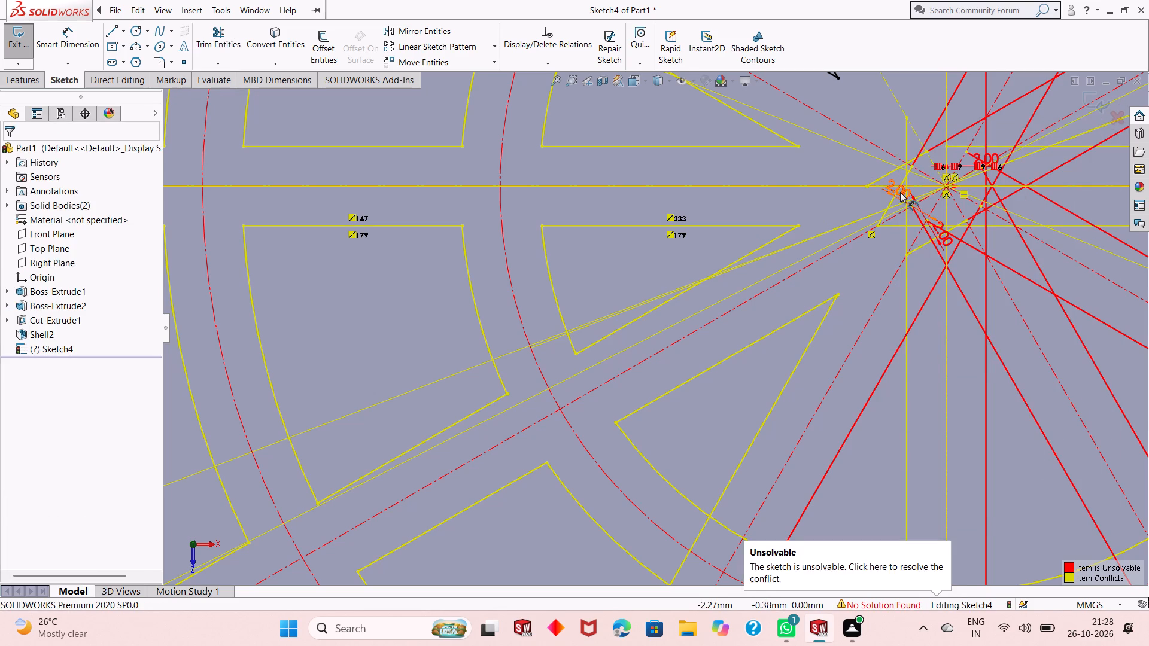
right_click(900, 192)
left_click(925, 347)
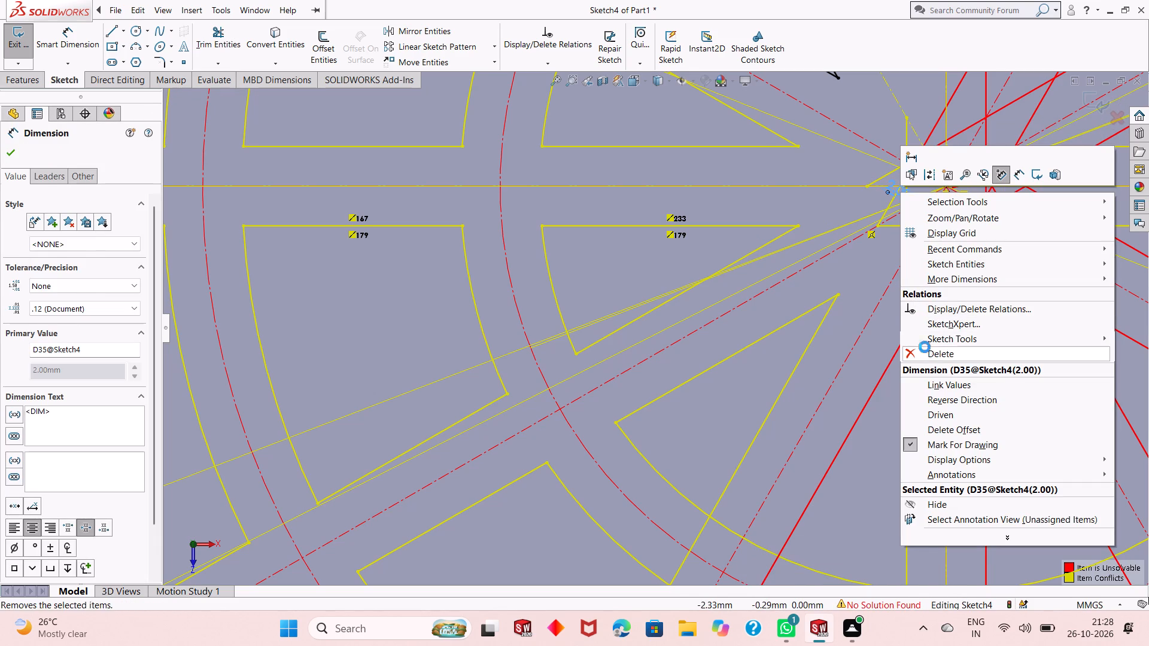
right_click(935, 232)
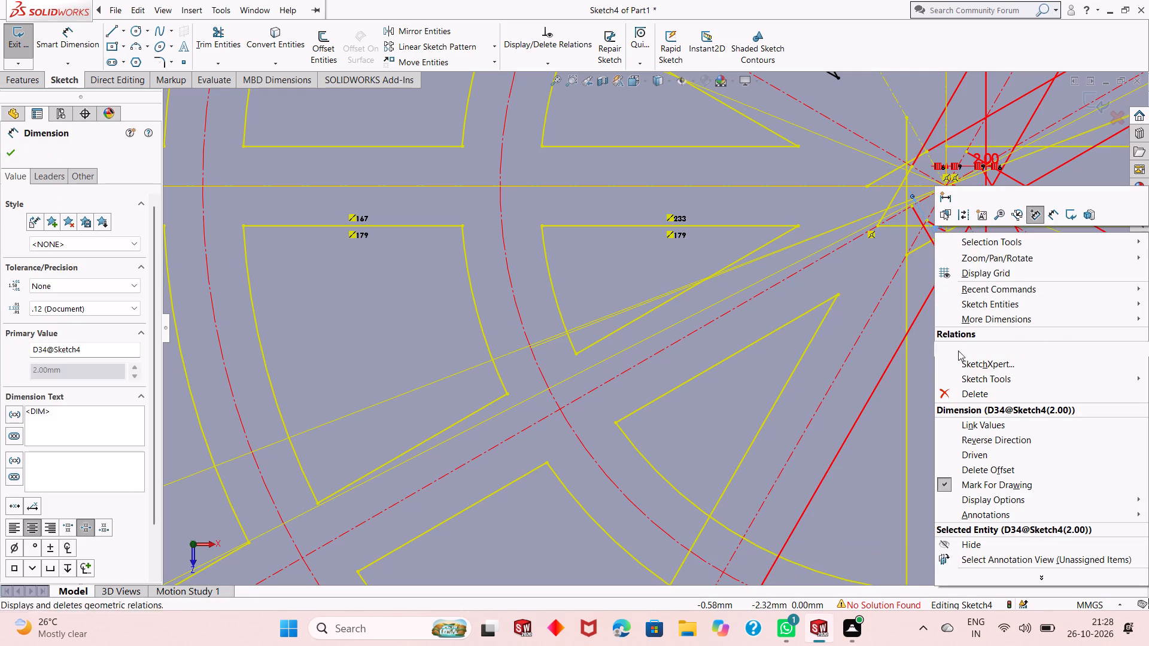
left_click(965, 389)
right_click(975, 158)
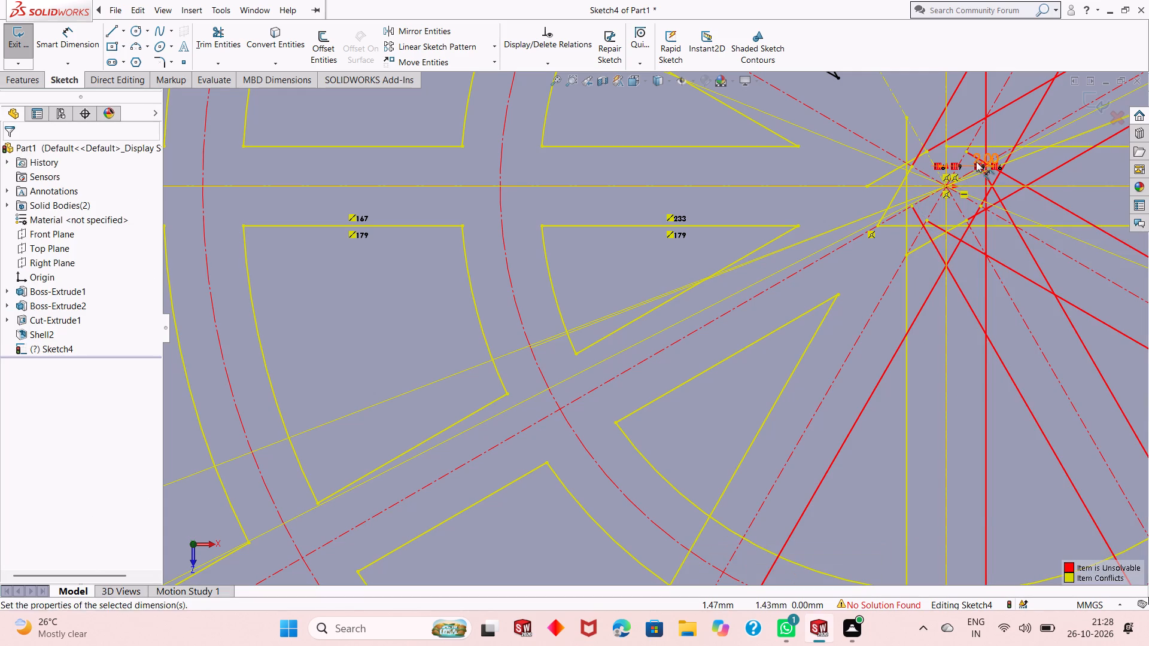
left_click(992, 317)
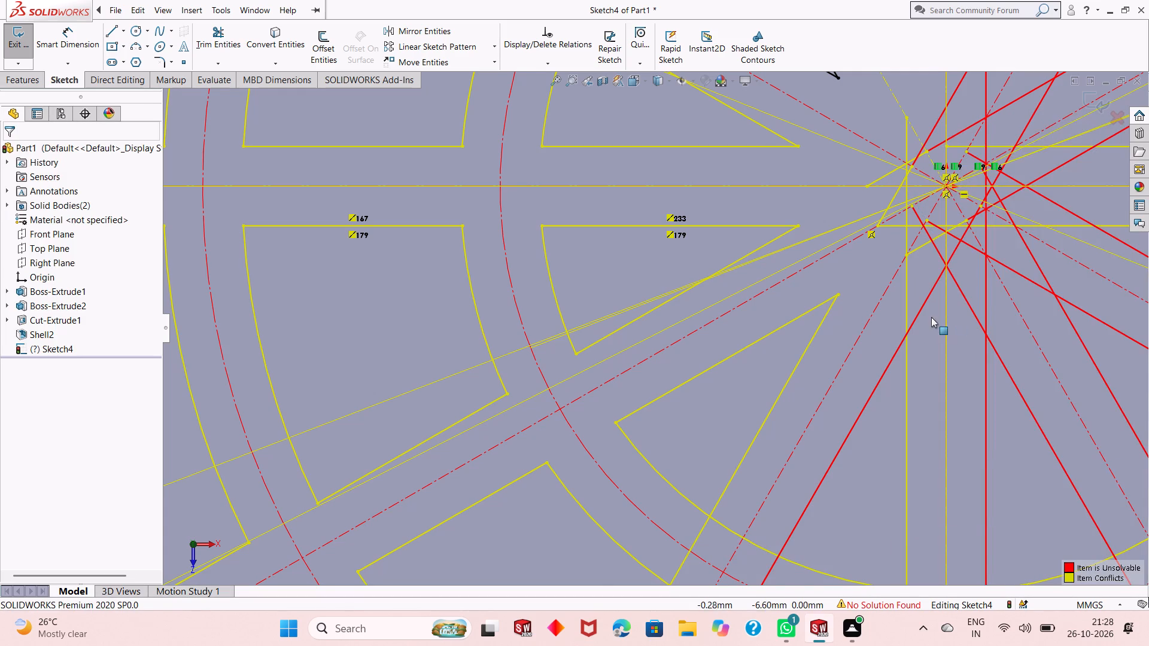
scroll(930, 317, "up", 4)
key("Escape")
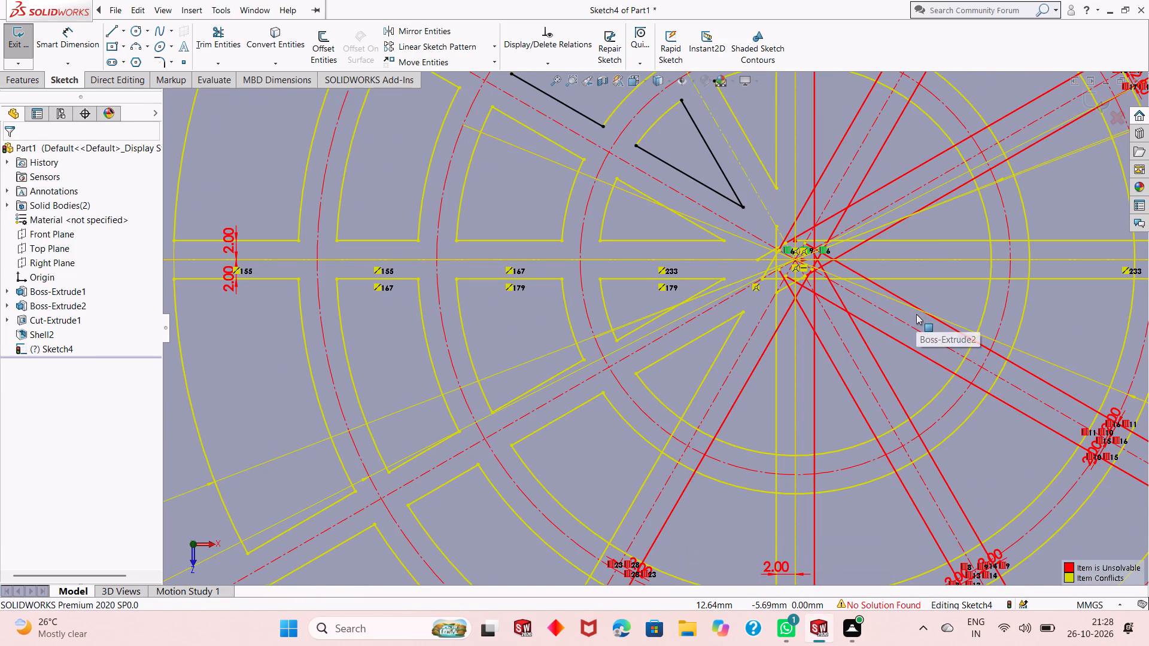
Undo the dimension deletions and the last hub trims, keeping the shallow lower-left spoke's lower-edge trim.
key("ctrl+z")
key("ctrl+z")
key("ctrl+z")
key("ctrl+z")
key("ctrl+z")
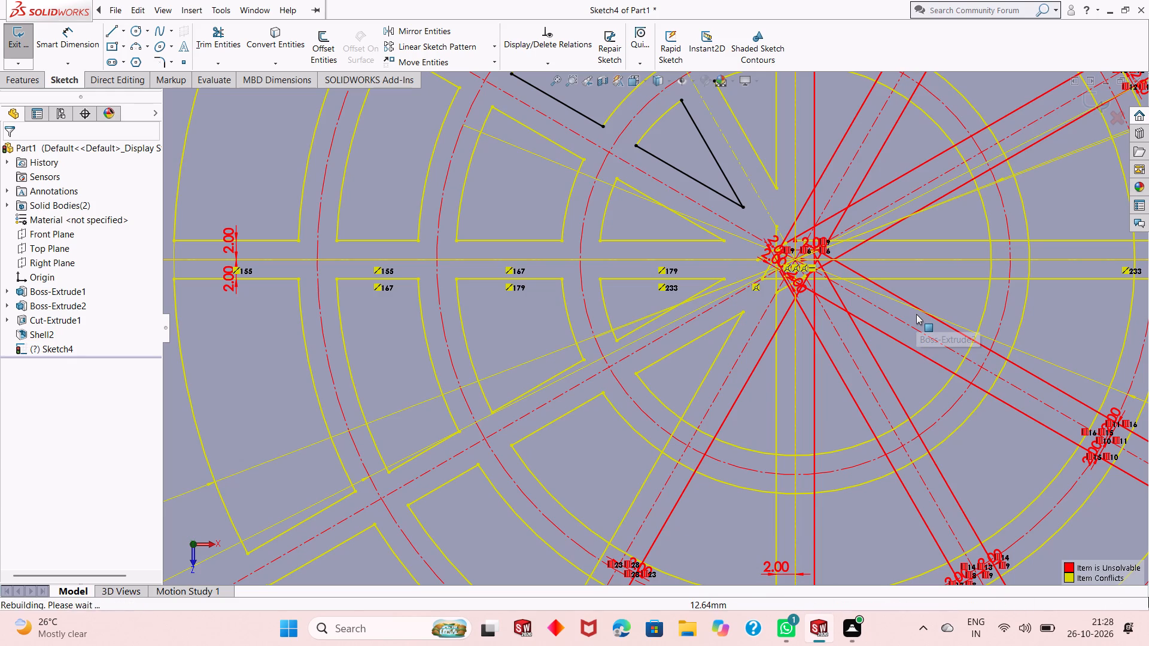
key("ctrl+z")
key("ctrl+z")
Delete the 2.00 mm dimension between the shallow lower-left spoke's centreline and its upper edge.
scroll(767, 279, "down", 1)
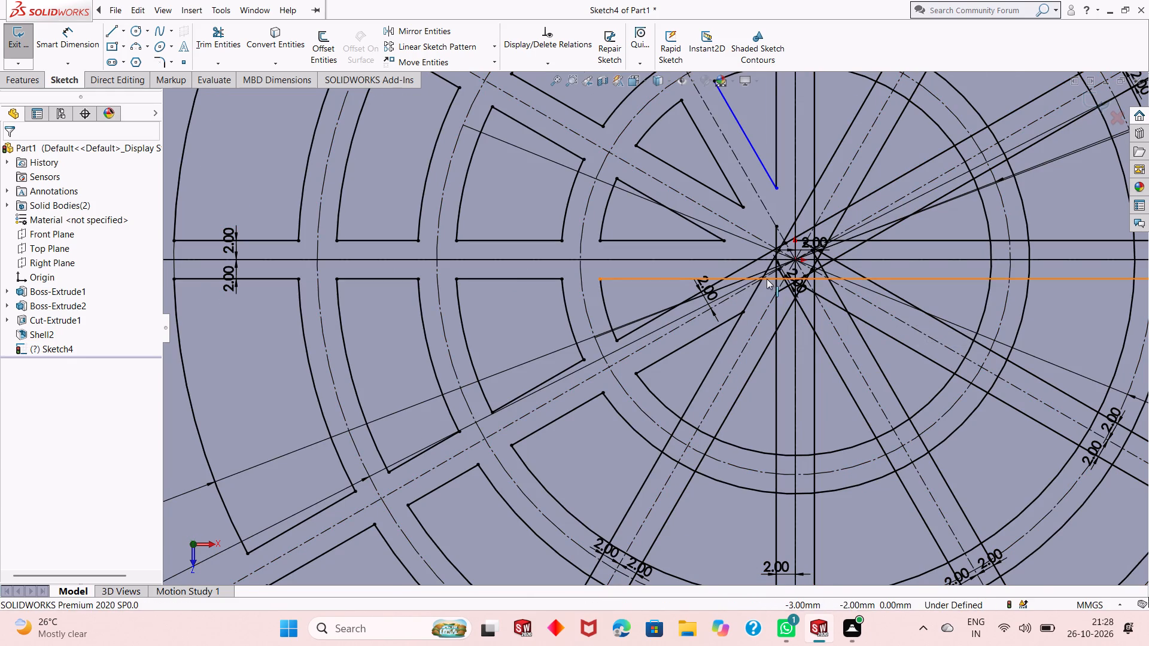
scroll(767, 279, "down", 2)
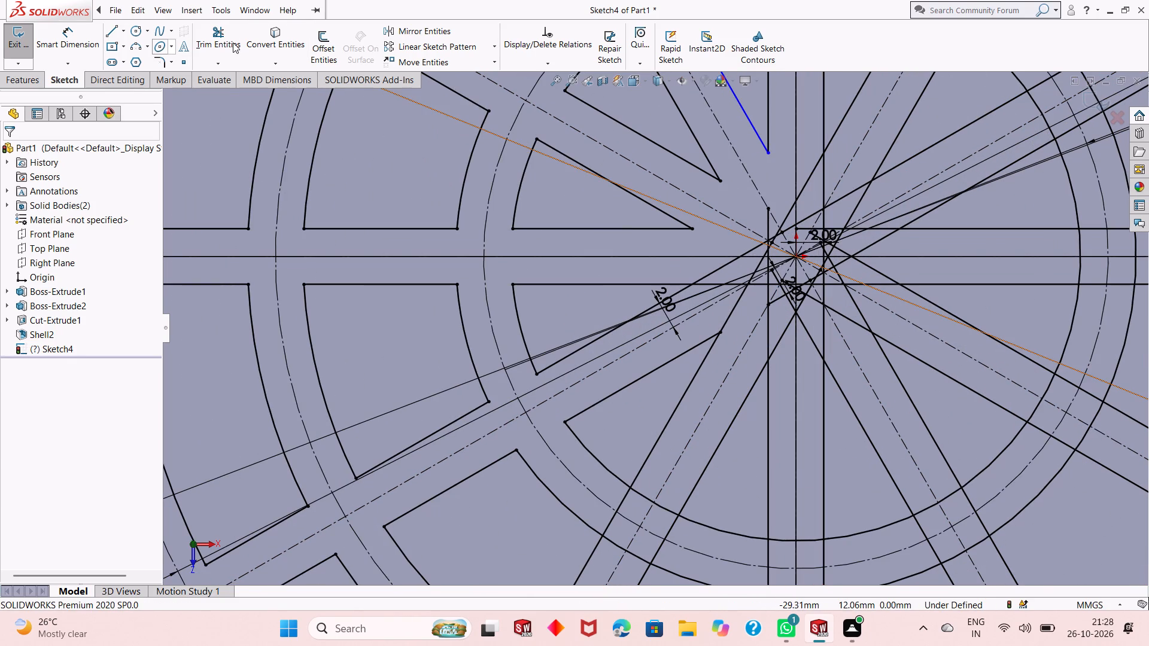
right_click(670, 302)
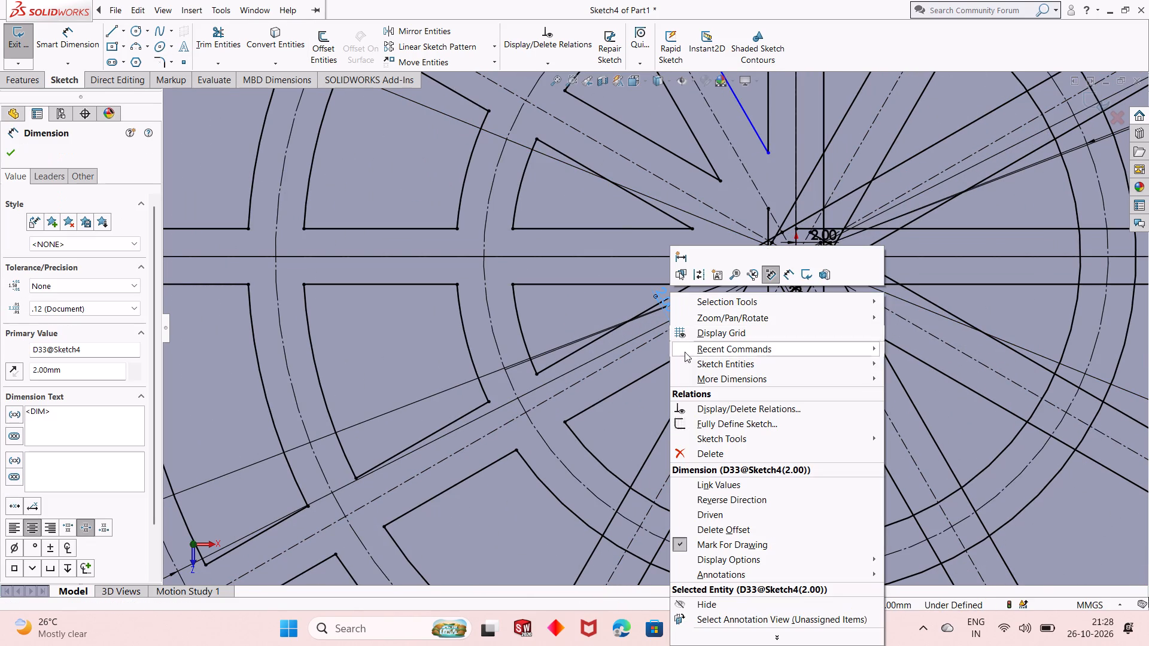
left_click(724, 450)
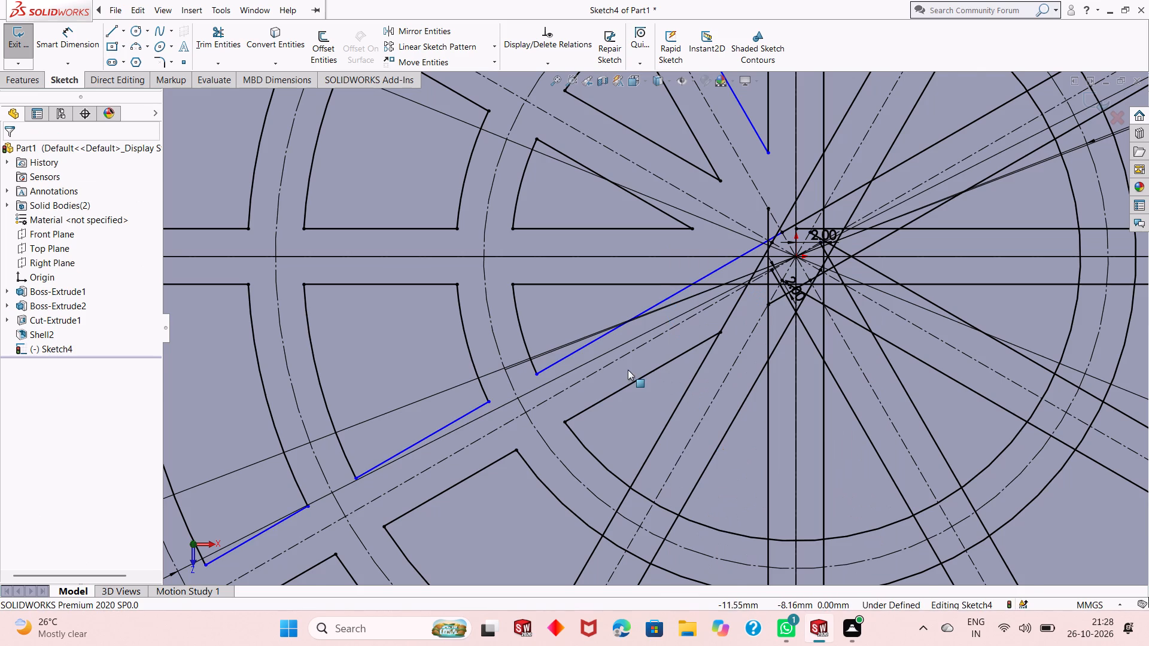
Trim the shallow lower-left spoke's upper edge and the horizontal spoke's lower edge inside their crossing, including the leftover edge fragments near the hub.
scroll(626, 370, "up", 1)
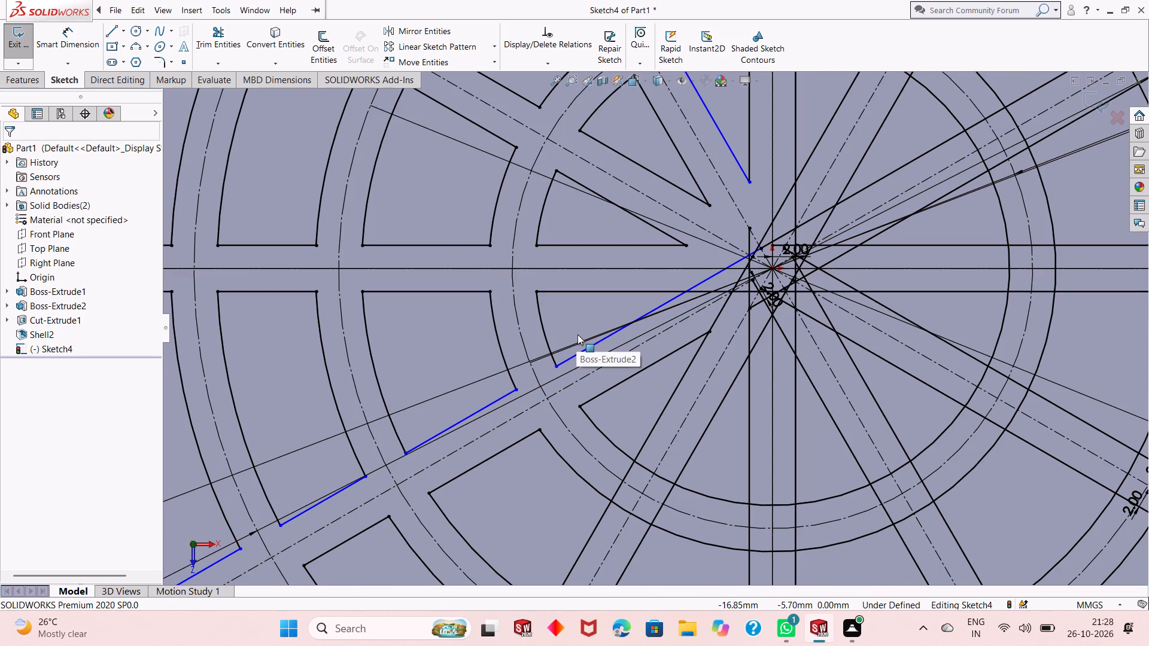
scroll(717, 295, "down", 3)
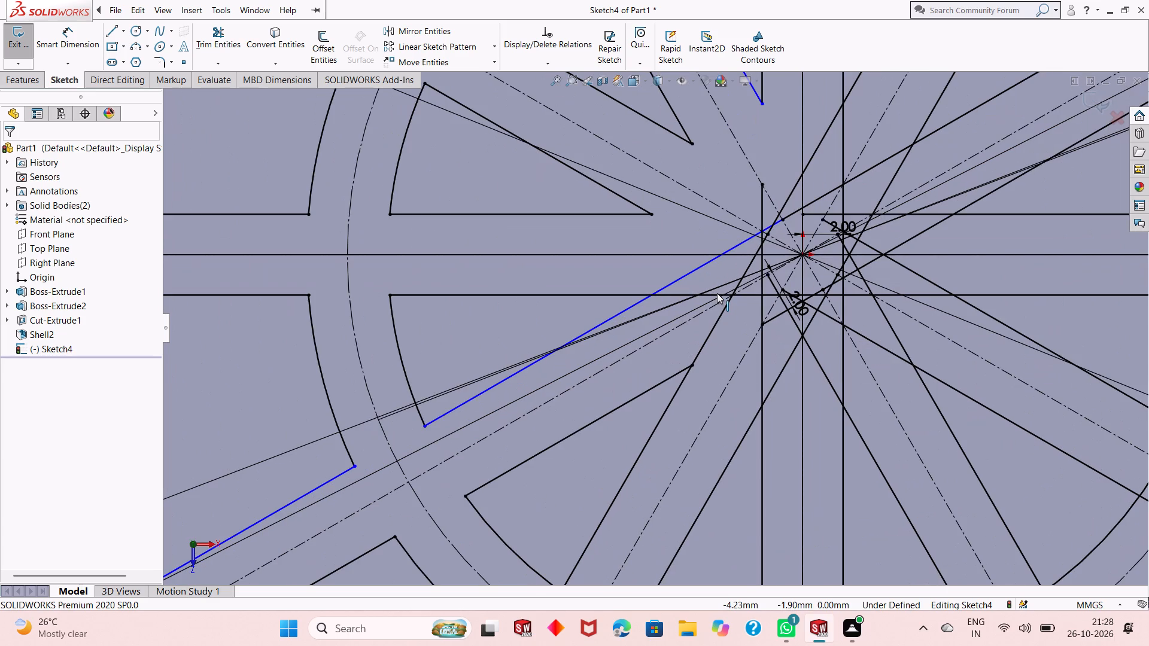
scroll(717, 293, "up", 5)
scroll(557, 362, "up", 1)
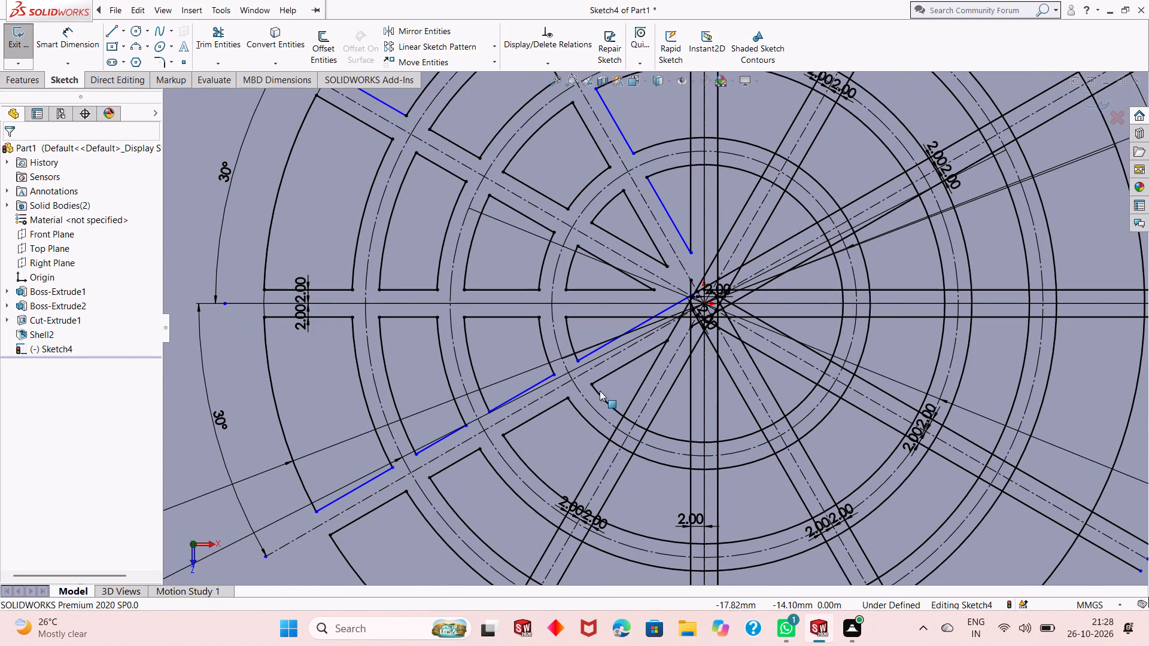
scroll(710, 308, "down", 5)
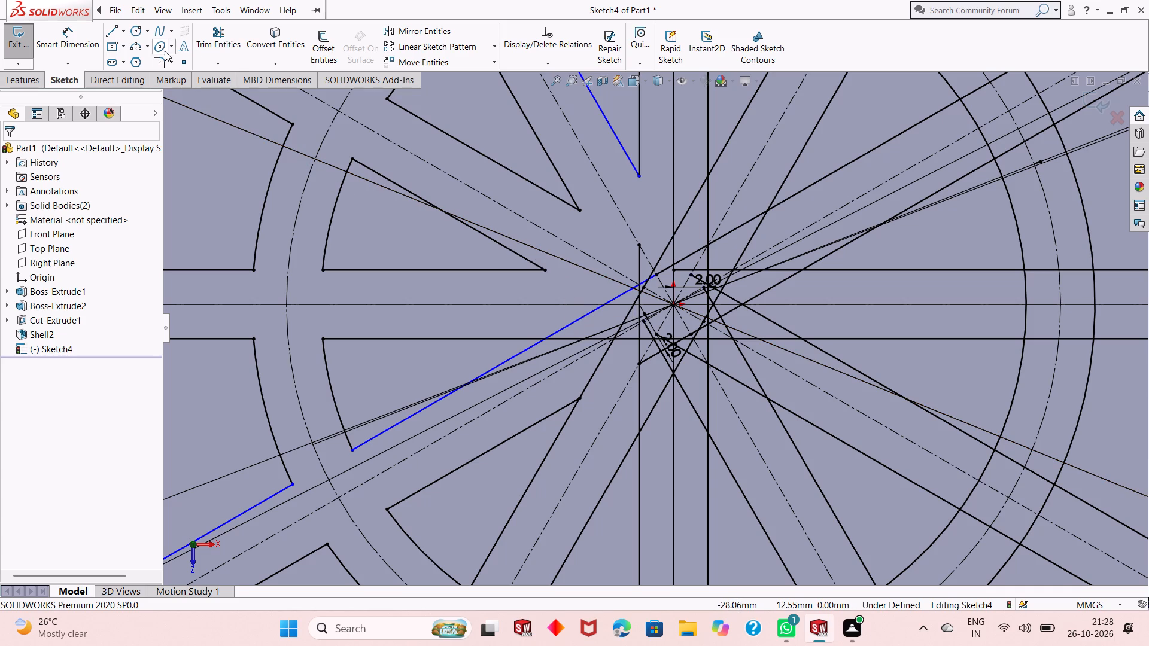
left_click(235, 47)
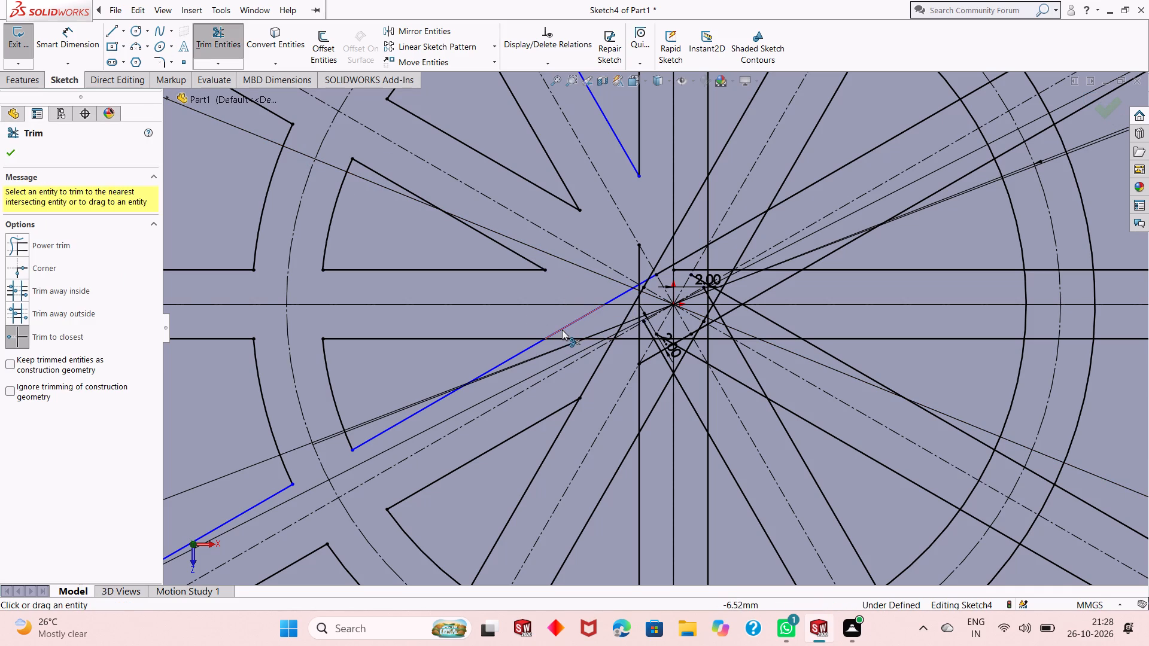
left_click(562, 330)
left_click(563, 340)
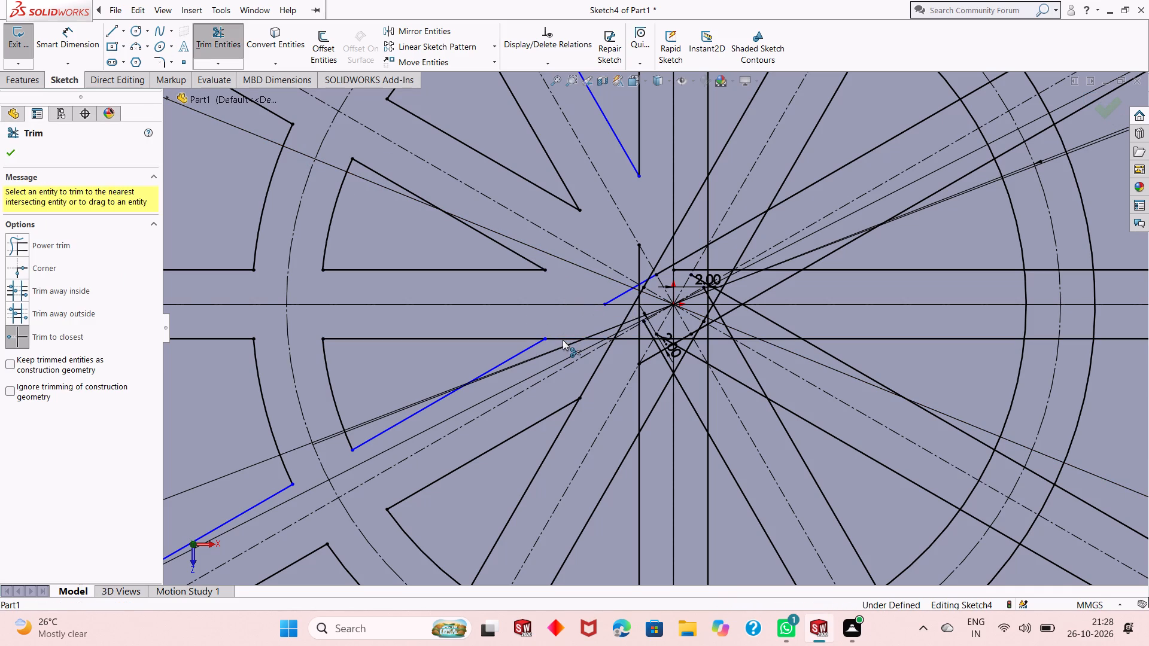
left_click(614, 300)
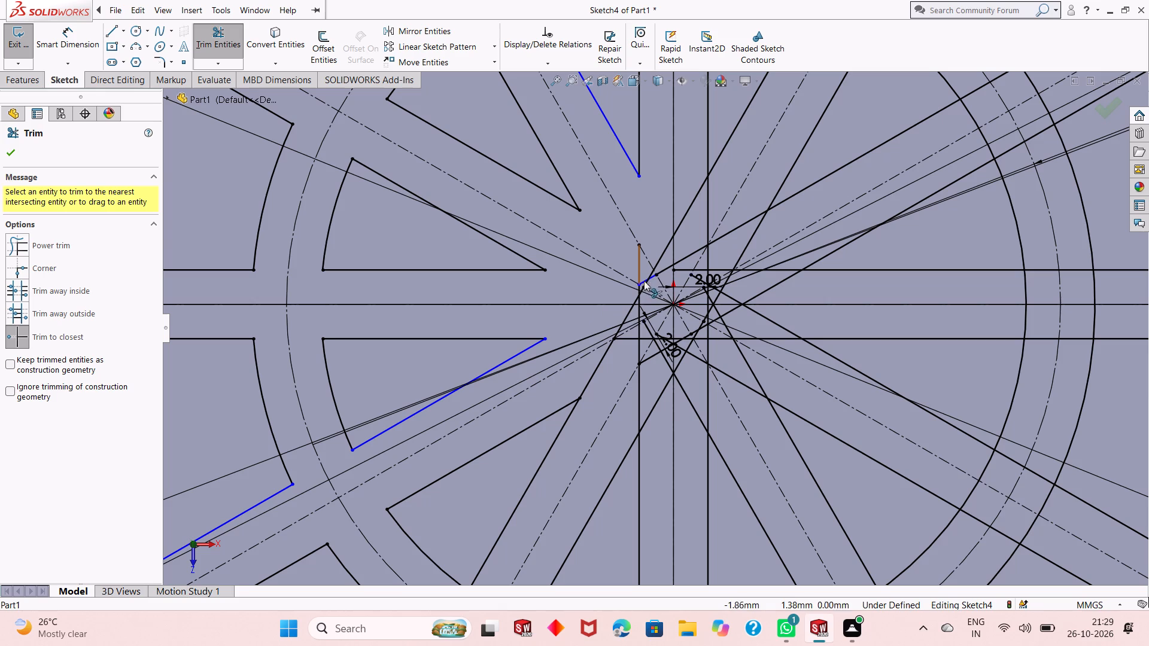
left_click(652, 276)
scroll(644, 282, "down", 9)
left_click(664, 285)
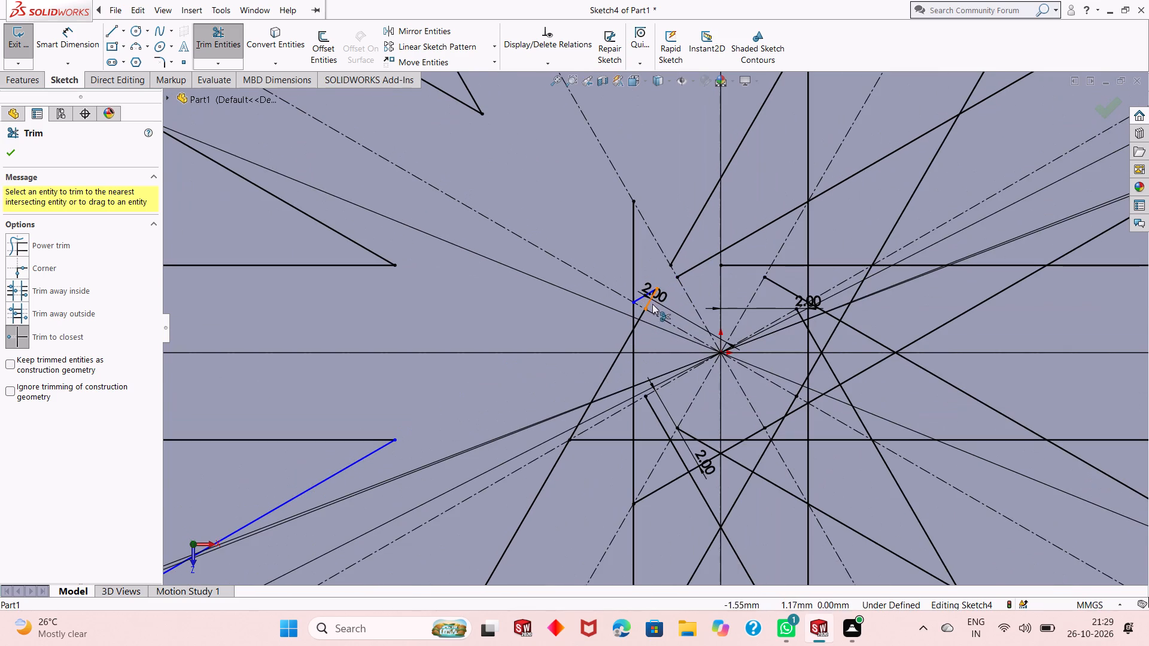
left_click(651, 304)
left_click(640, 298)
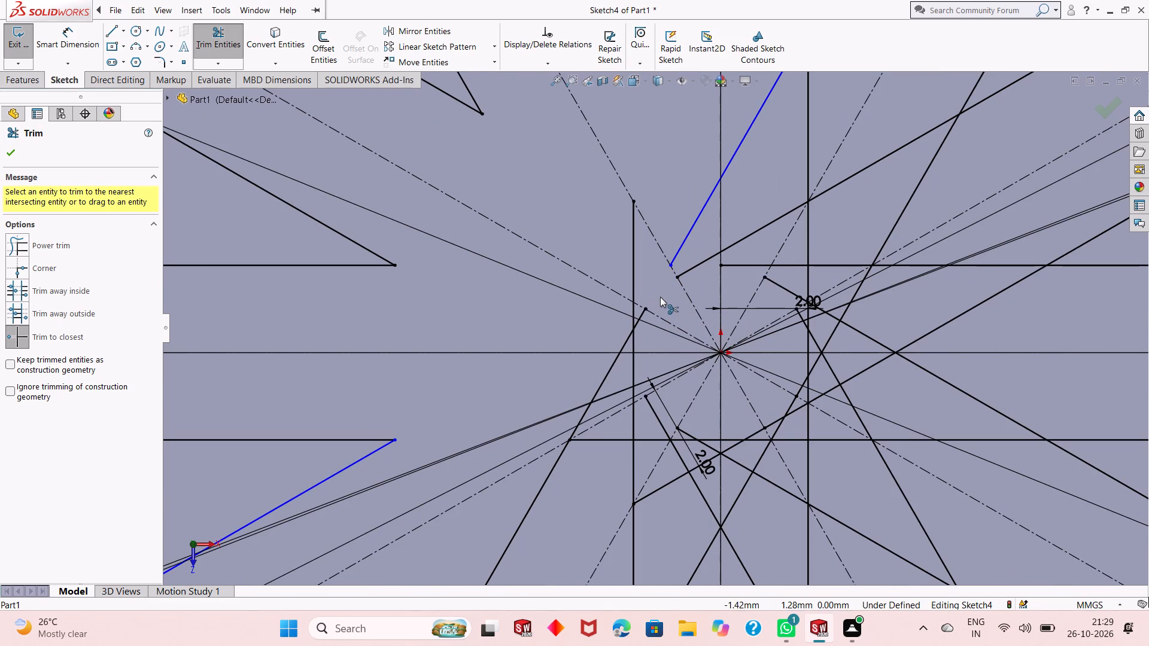
Trim the steep lower-left spoke's two edge ends protruding beyond the outer circle, and the circle's arc between those edges.
scroll(652, 314, "up", 11)
scroll(503, 444, "up", 1)
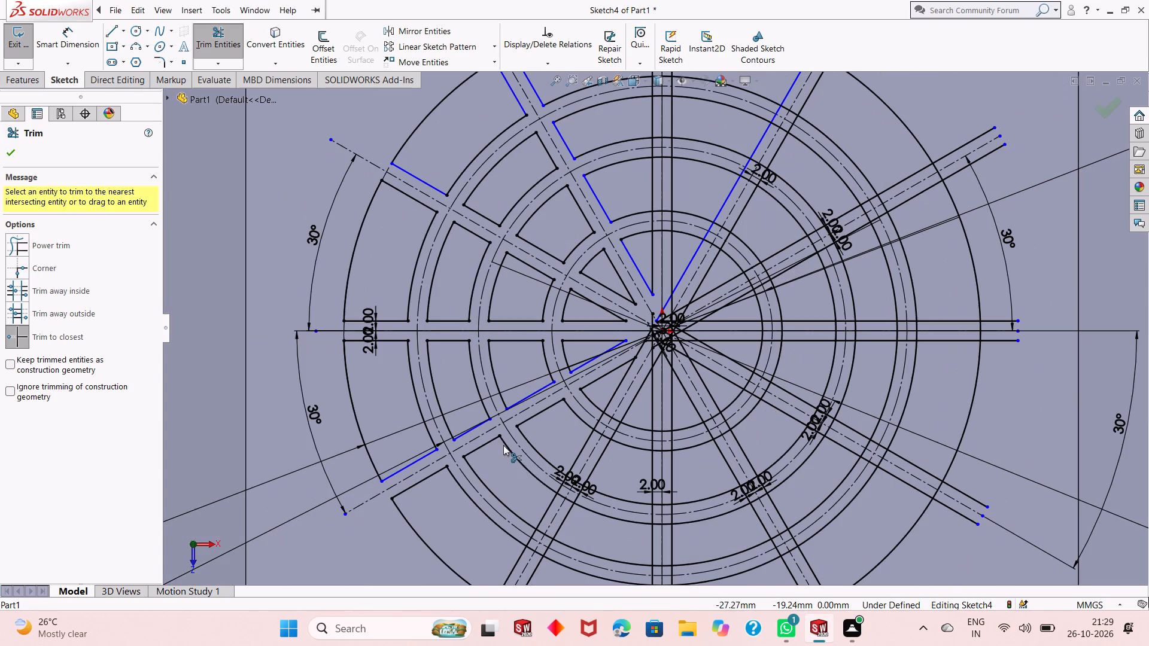
scroll(528, 434, "up", 2)
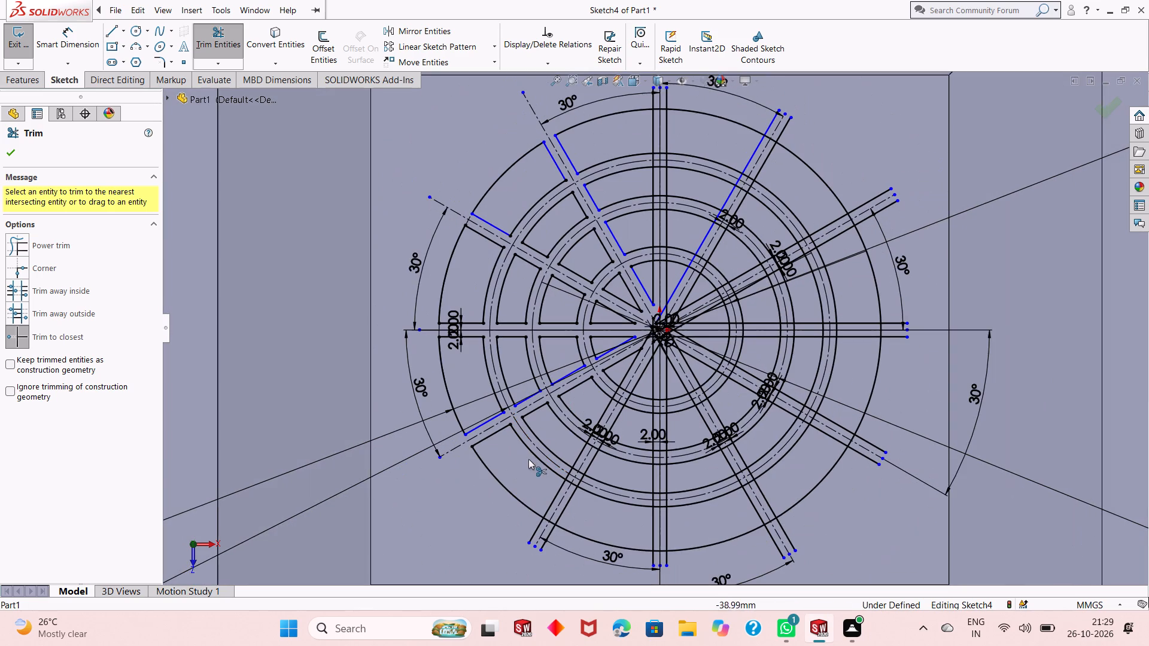
scroll(583, 513, "down", 6)
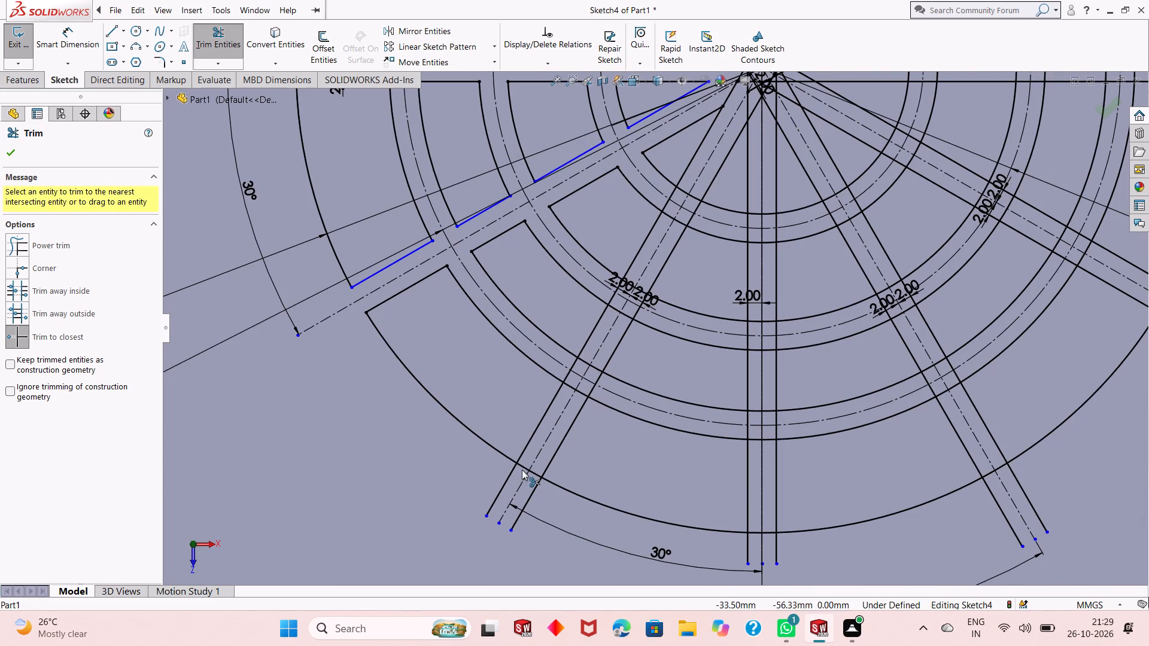
left_click(505, 482)
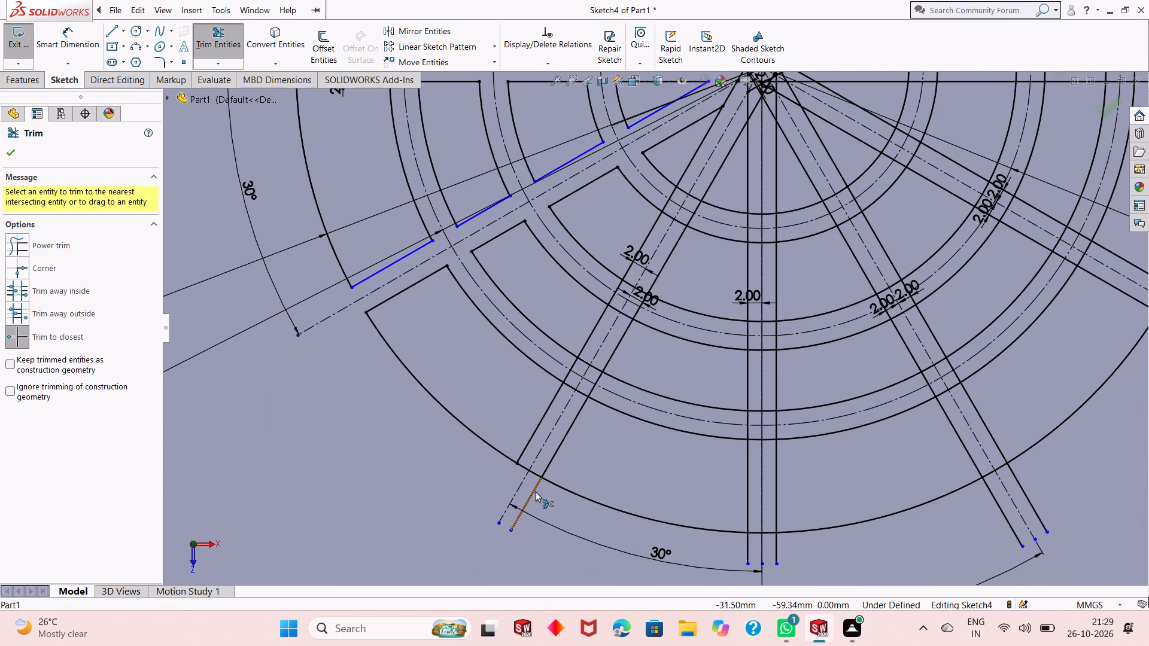
left_click(534, 491)
left_click(533, 477)
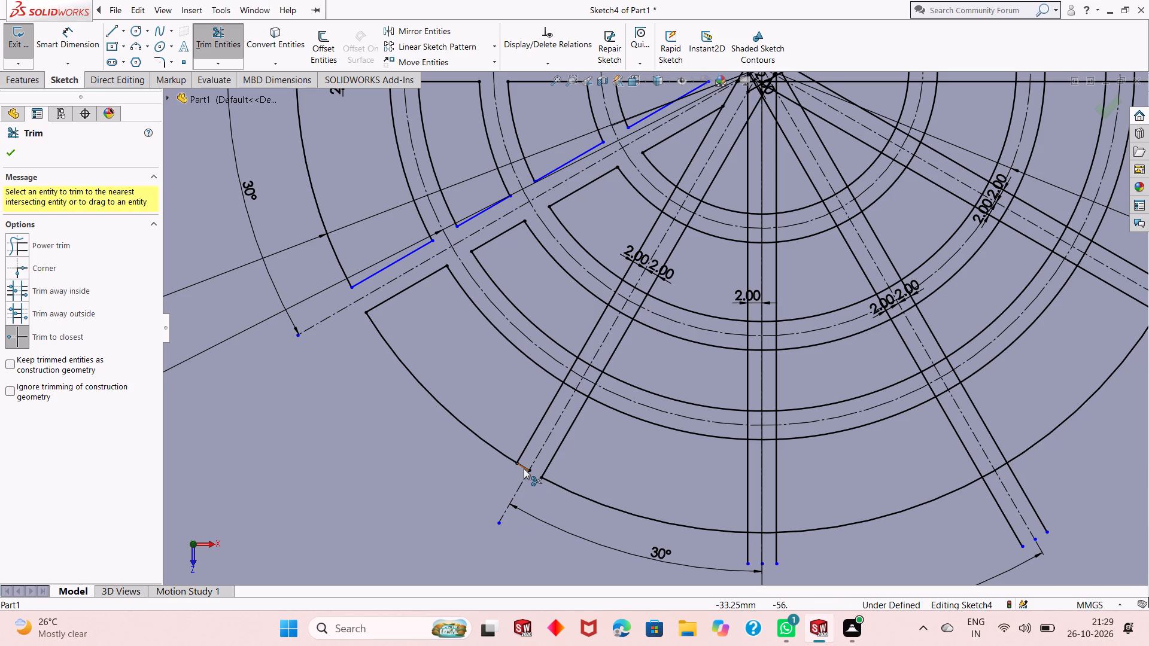
left_click(524, 468)
Trim the crossing of the steep lower-left spoke and the outermost ring band, removing both ring arcs and both spoke edges inside it.
scroll(608, 365, "down", 7)
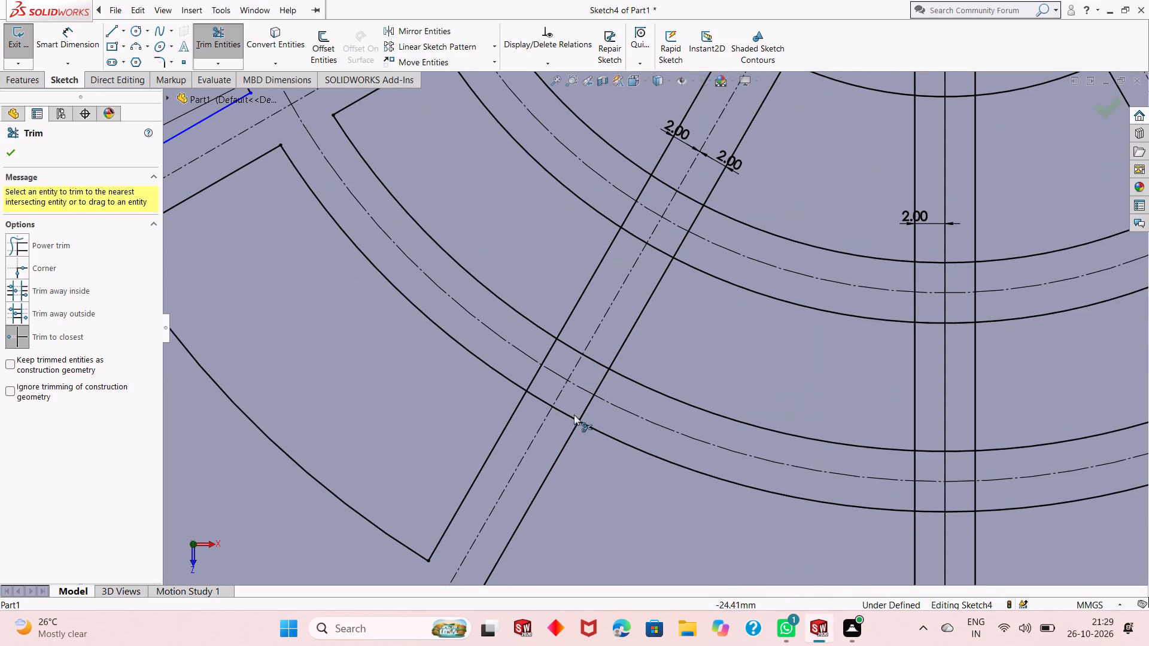
left_click(567, 418)
left_click(546, 403)
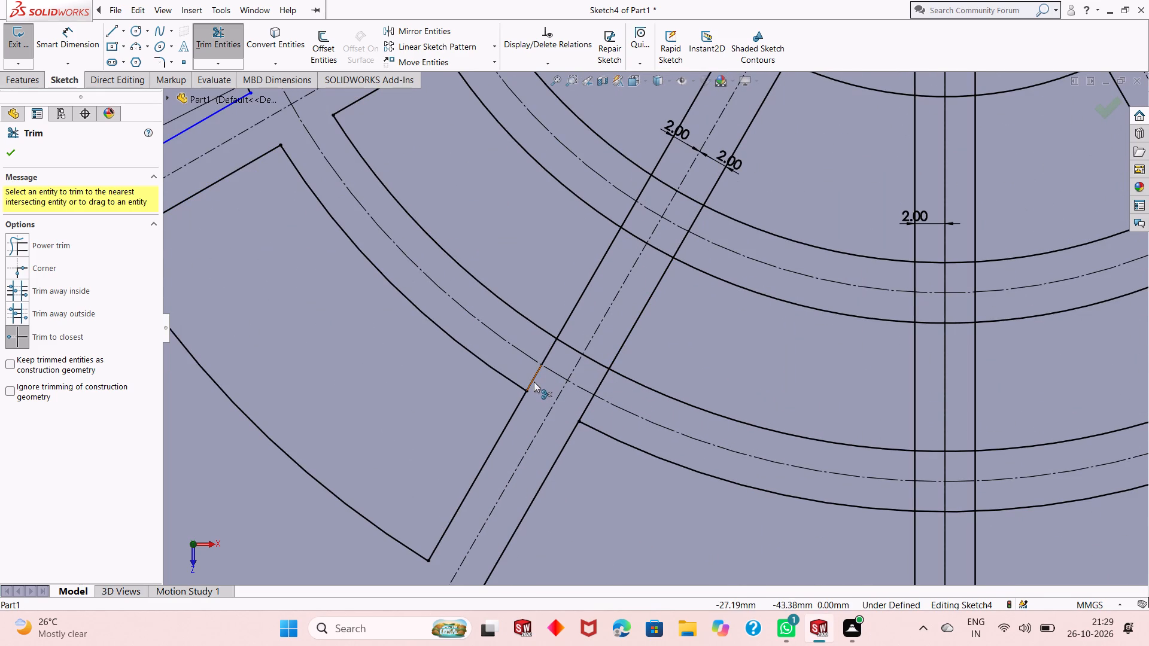
left_click(534, 382)
left_click(592, 404)
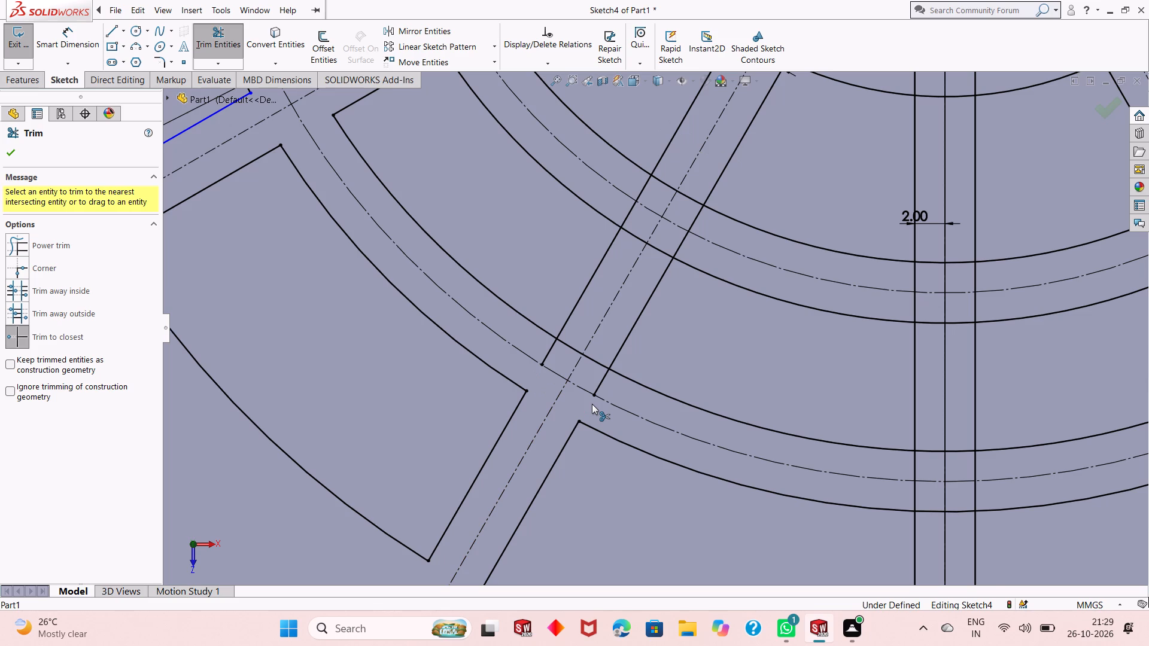
left_click(551, 350)
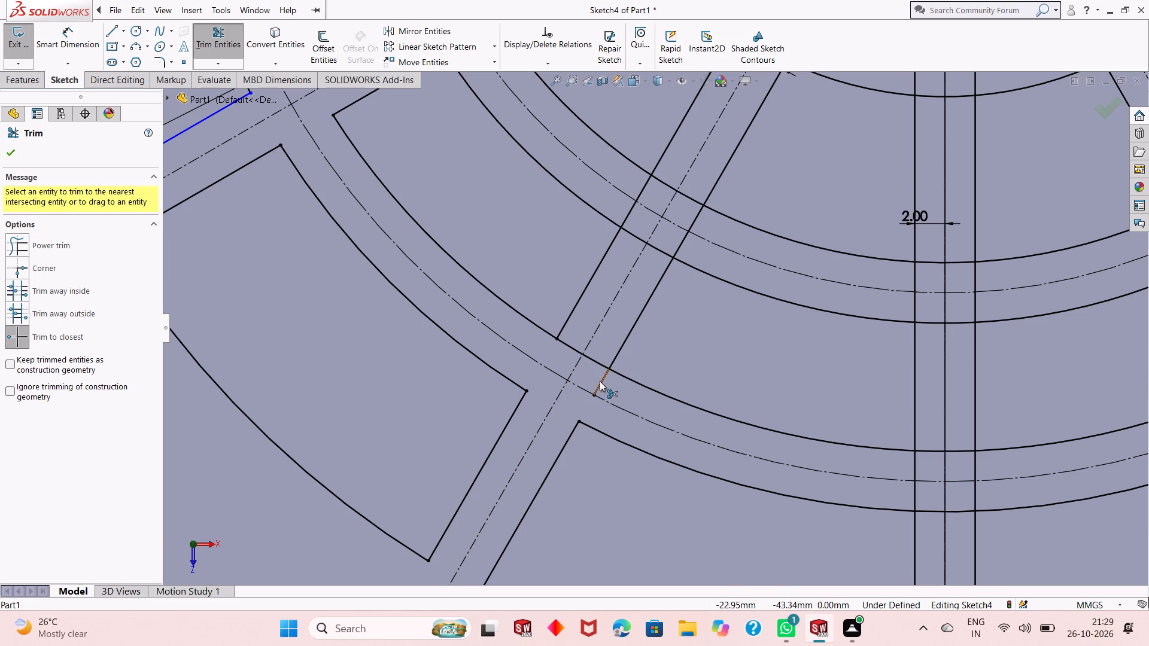
left_click(601, 381)
scroll(596, 357, "down", 2)
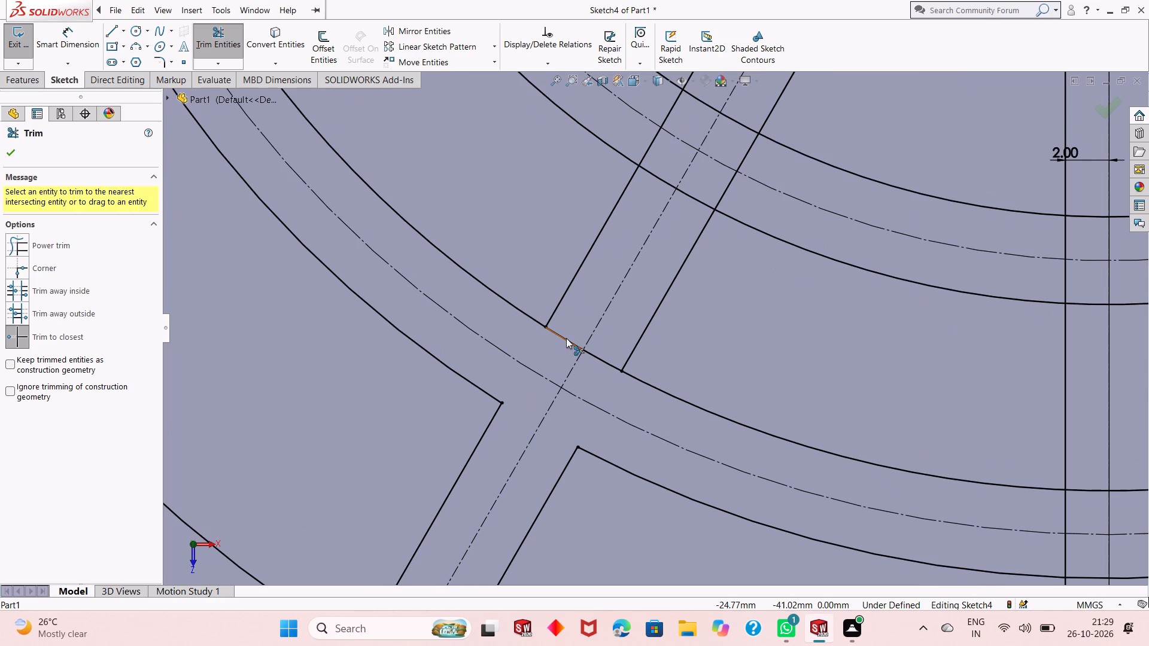
left_click(566, 338)
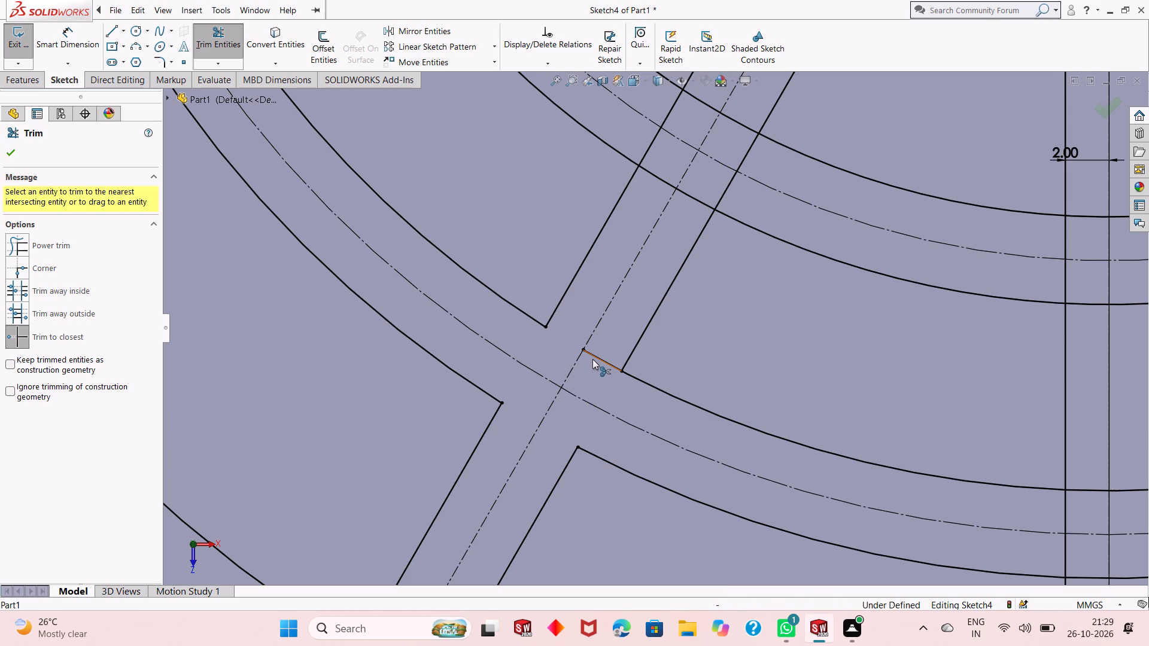
left_click(600, 362)
Trim the crossing of the steep lower-left spoke and the middle ring band, removing both ring arcs and both spoke edges inside it.
scroll(600, 366, "up", 6)
scroll(679, 286, "down", 6)
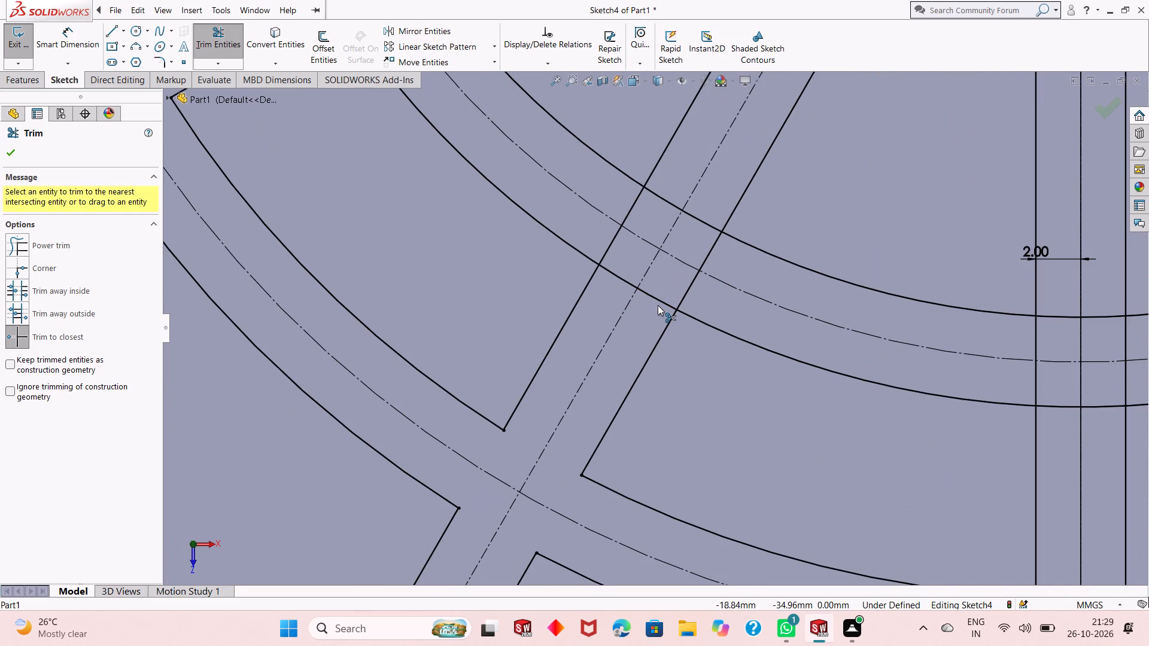
left_click(664, 306)
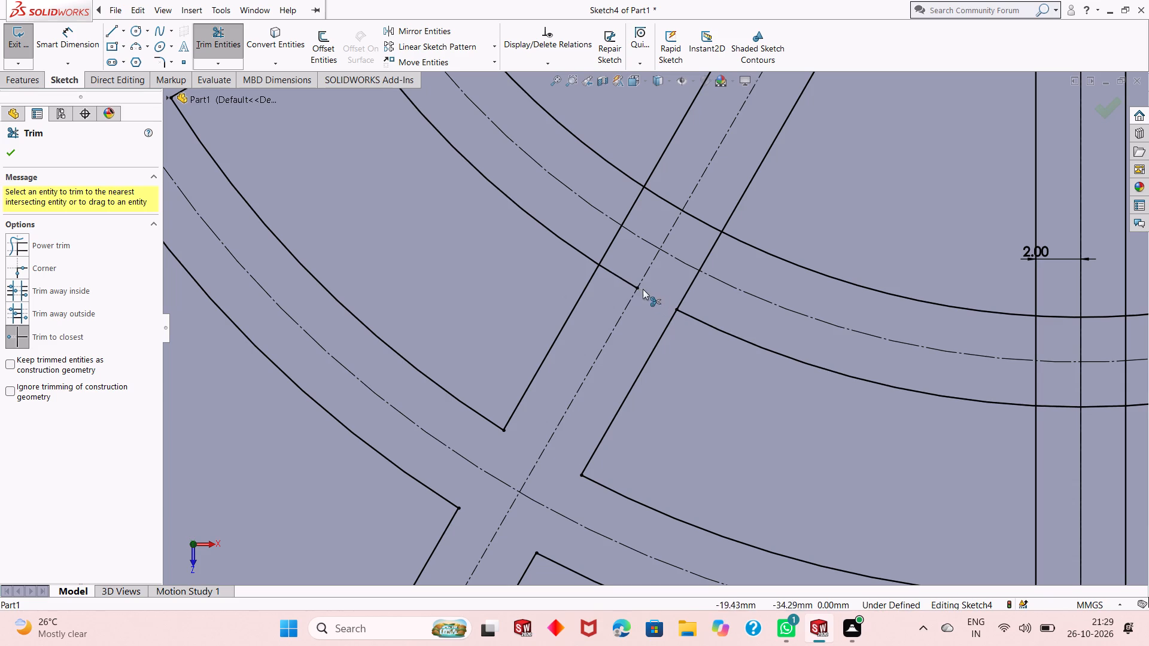
left_click(619, 277)
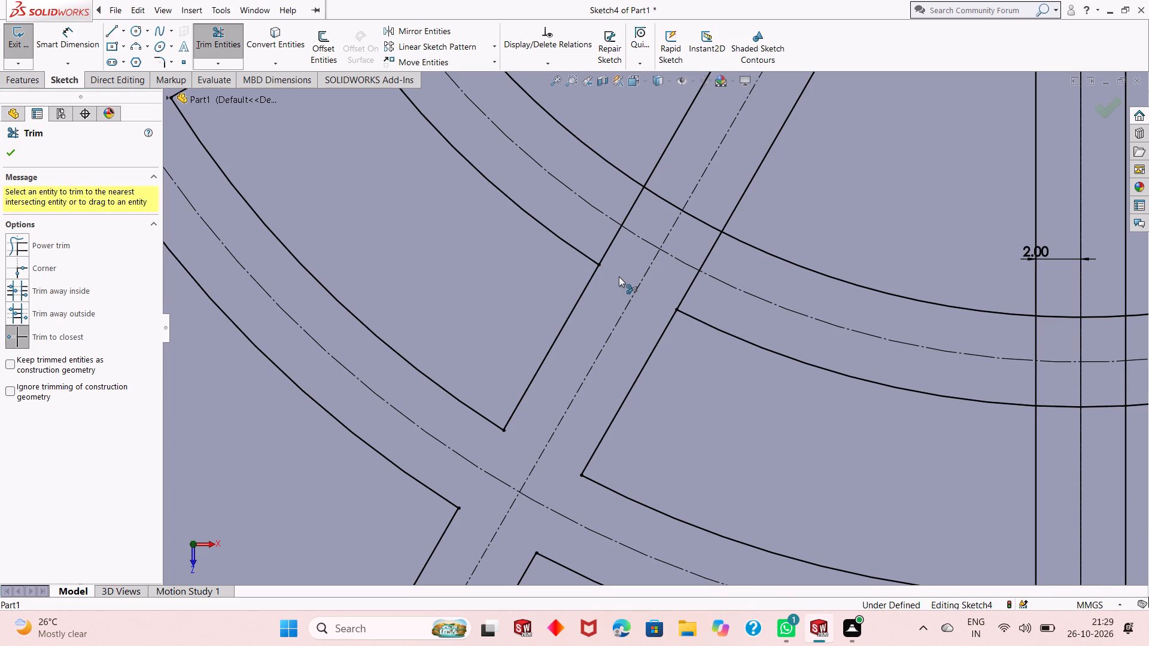
left_click(612, 247)
left_click(695, 284)
left_click(706, 260)
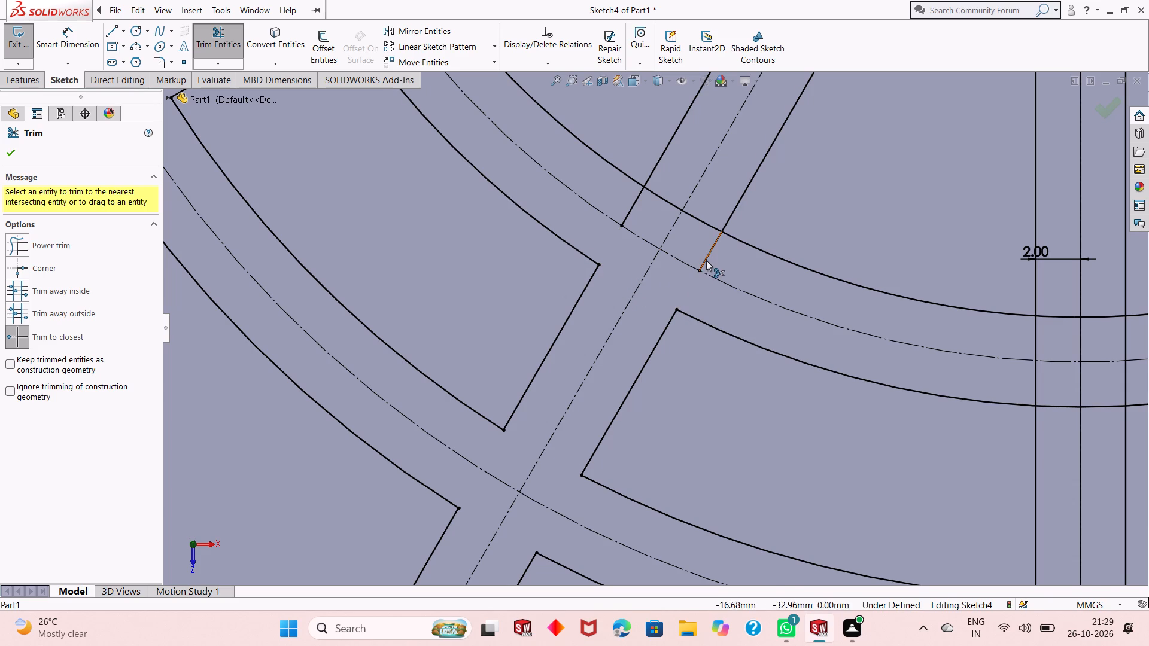
left_click(637, 202)
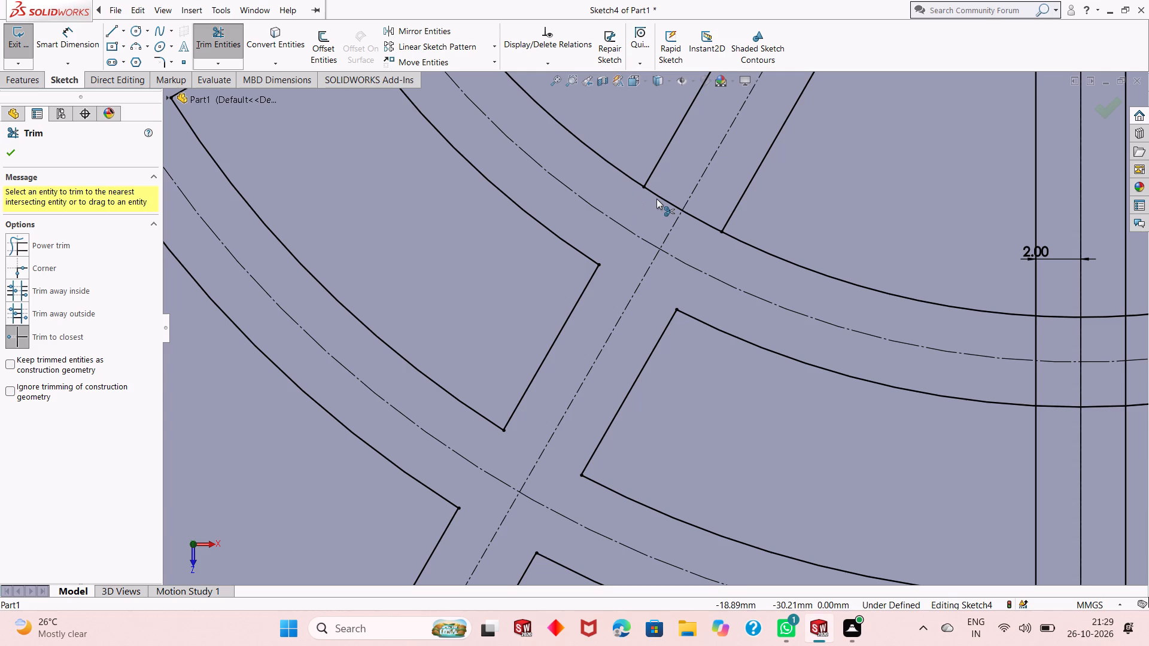
left_click(656, 199)
left_click(688, 213)
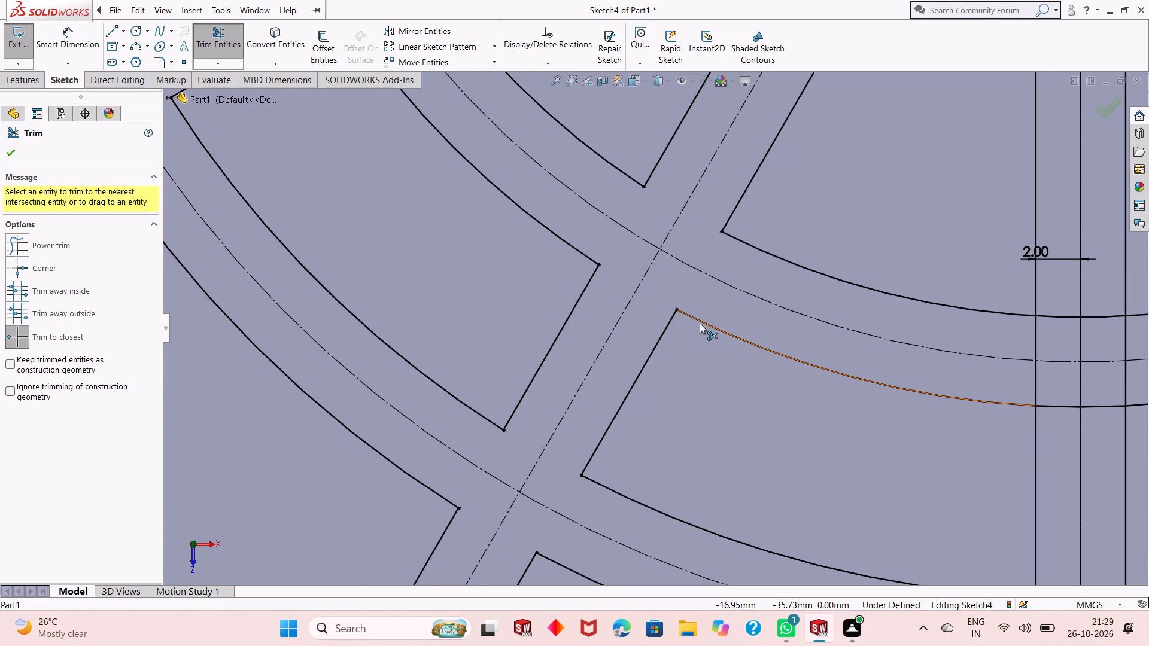
Trim the crossing of the steep lower-left spoke and the innermost ring band, removing both ring arcs and both spoke edges inside it.
scroll(700, 323, "up", 9)
scroll(707, 234, "down", 7)
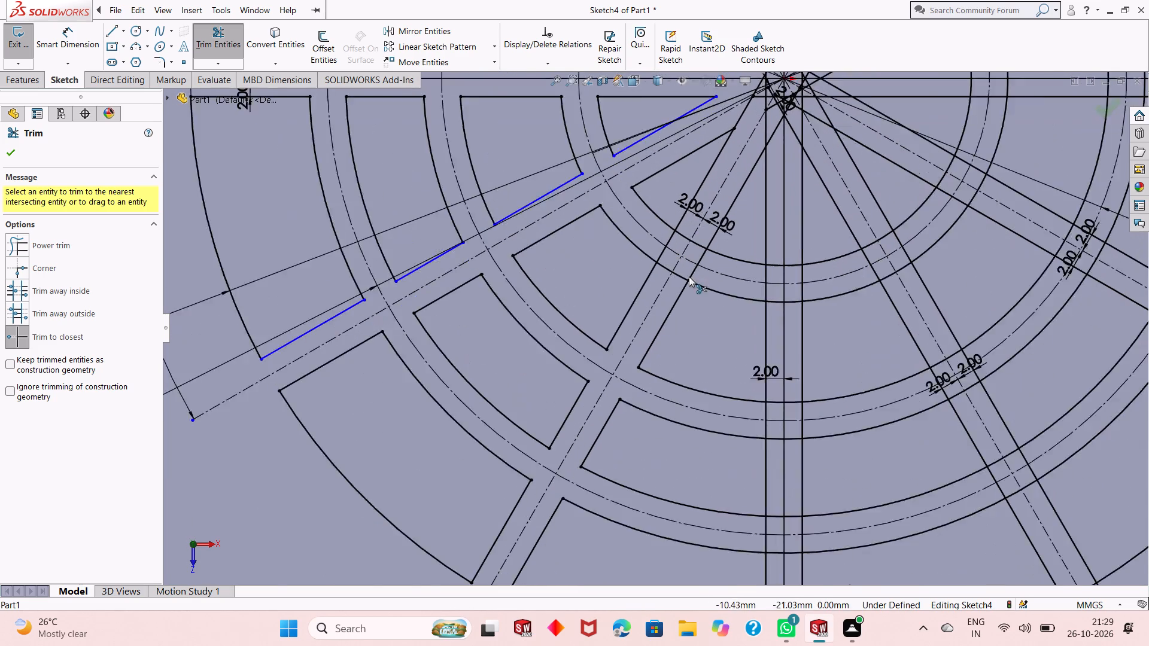
scroll(689, 276, "down", 4)
left_click(666, 303)
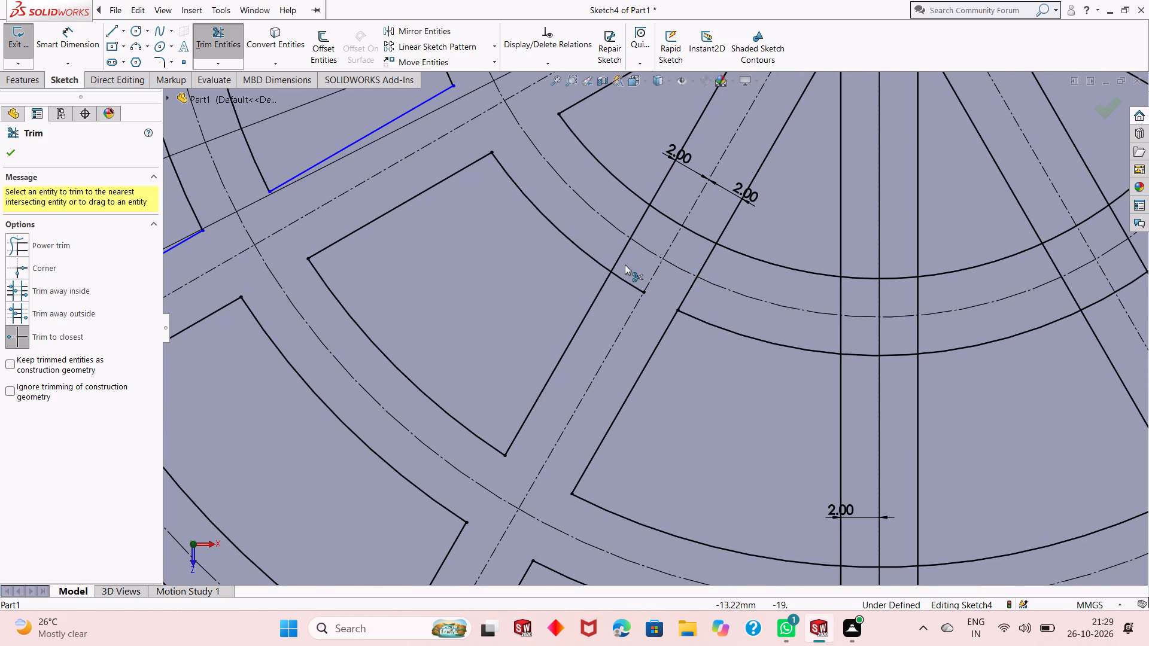
left_click(626, 283)
left_click(619, 255)
left_click(688, 295)
left_click(706, 266)
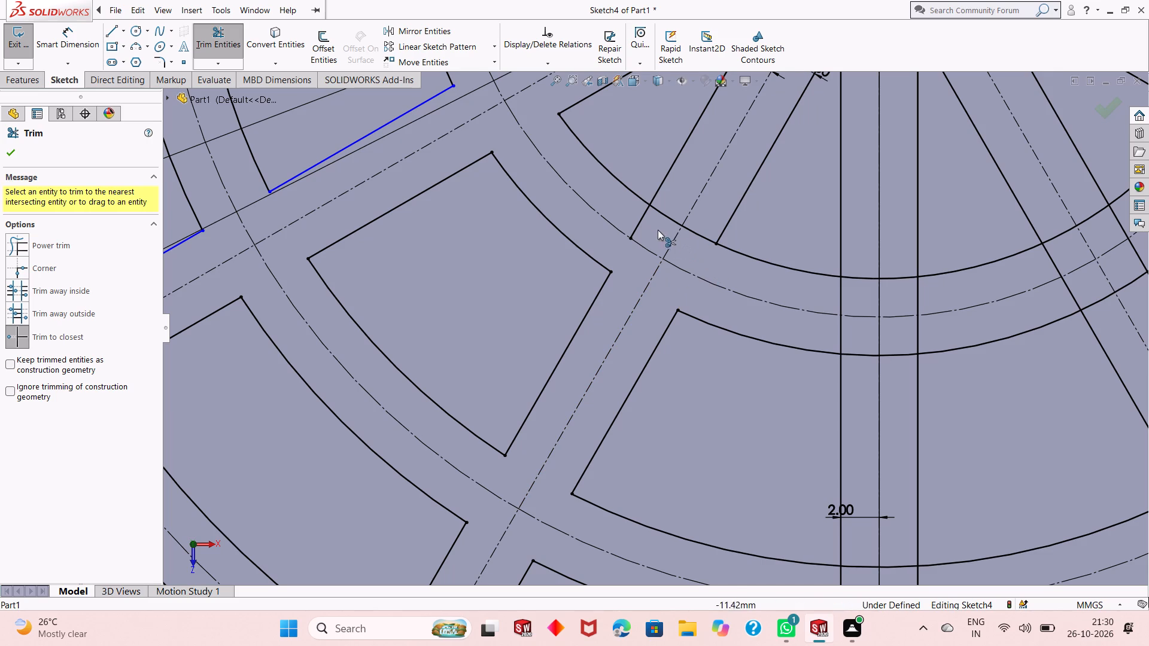
left_click(639, 217)
left_click(641, 221)
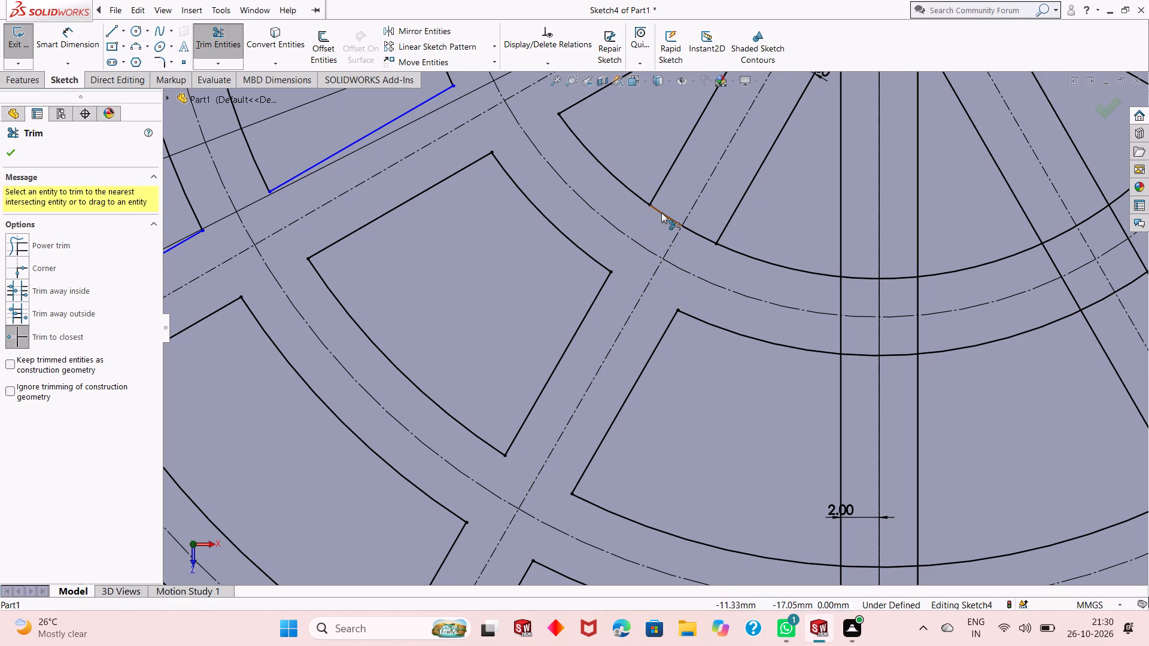
left_click(661, 212)
left_click(691, 230)
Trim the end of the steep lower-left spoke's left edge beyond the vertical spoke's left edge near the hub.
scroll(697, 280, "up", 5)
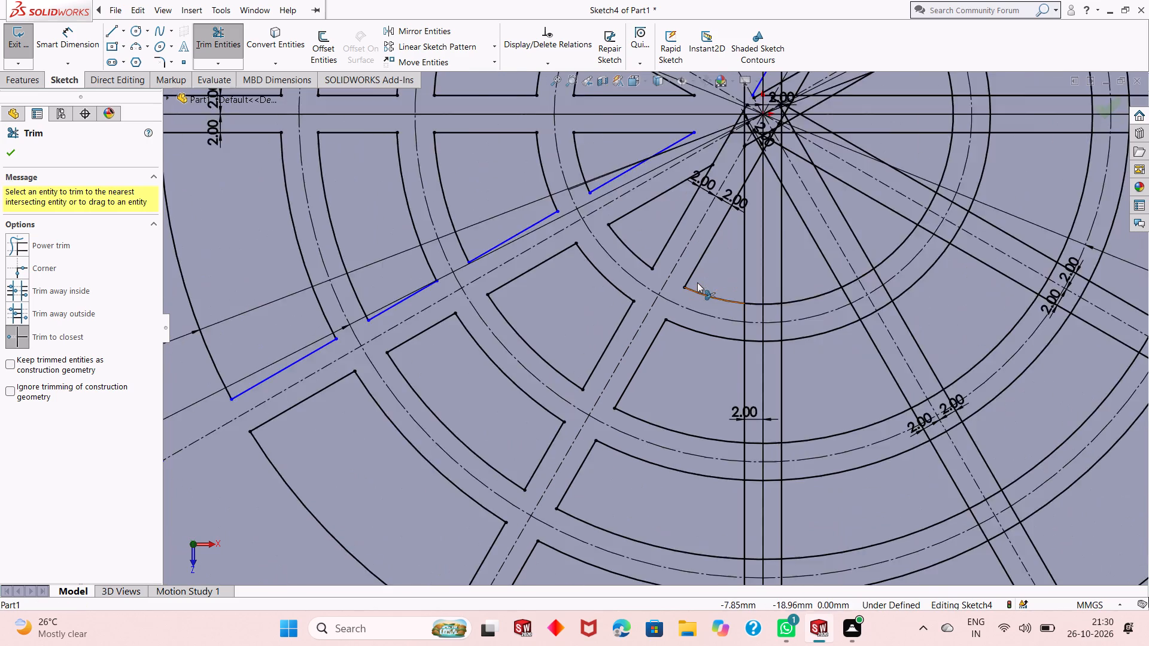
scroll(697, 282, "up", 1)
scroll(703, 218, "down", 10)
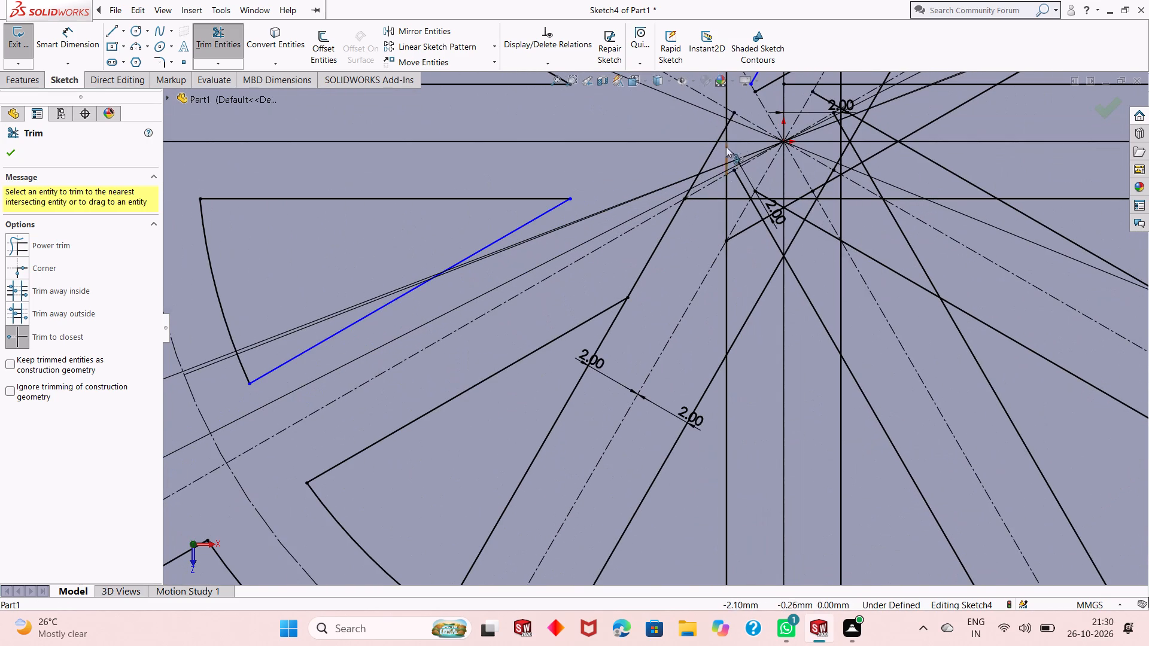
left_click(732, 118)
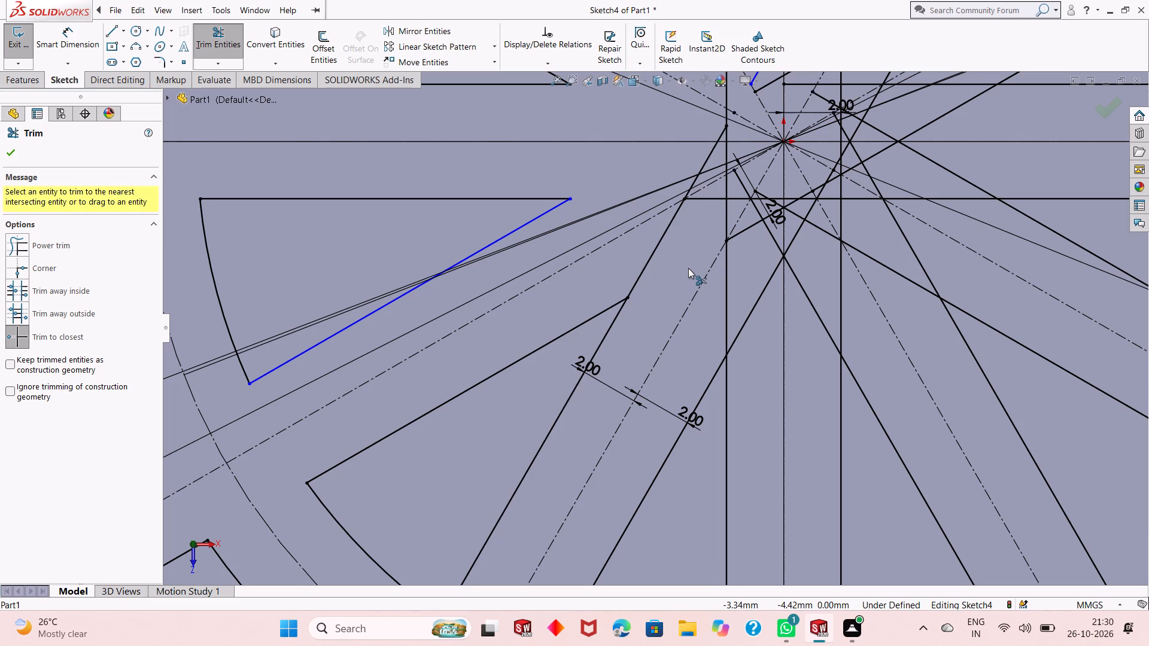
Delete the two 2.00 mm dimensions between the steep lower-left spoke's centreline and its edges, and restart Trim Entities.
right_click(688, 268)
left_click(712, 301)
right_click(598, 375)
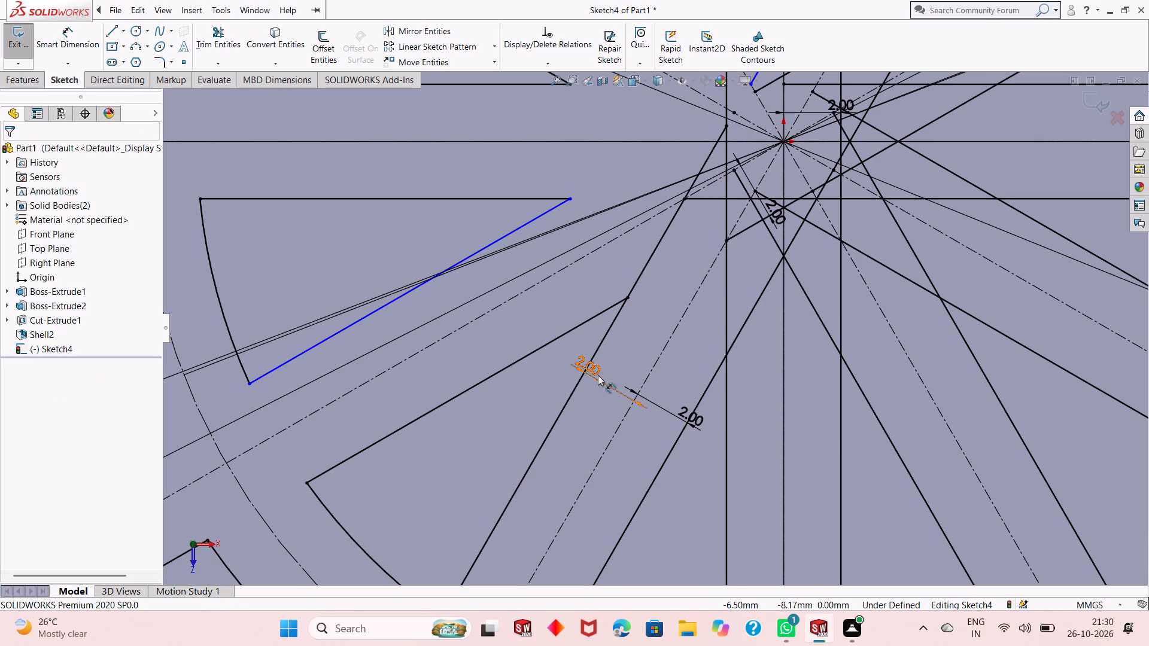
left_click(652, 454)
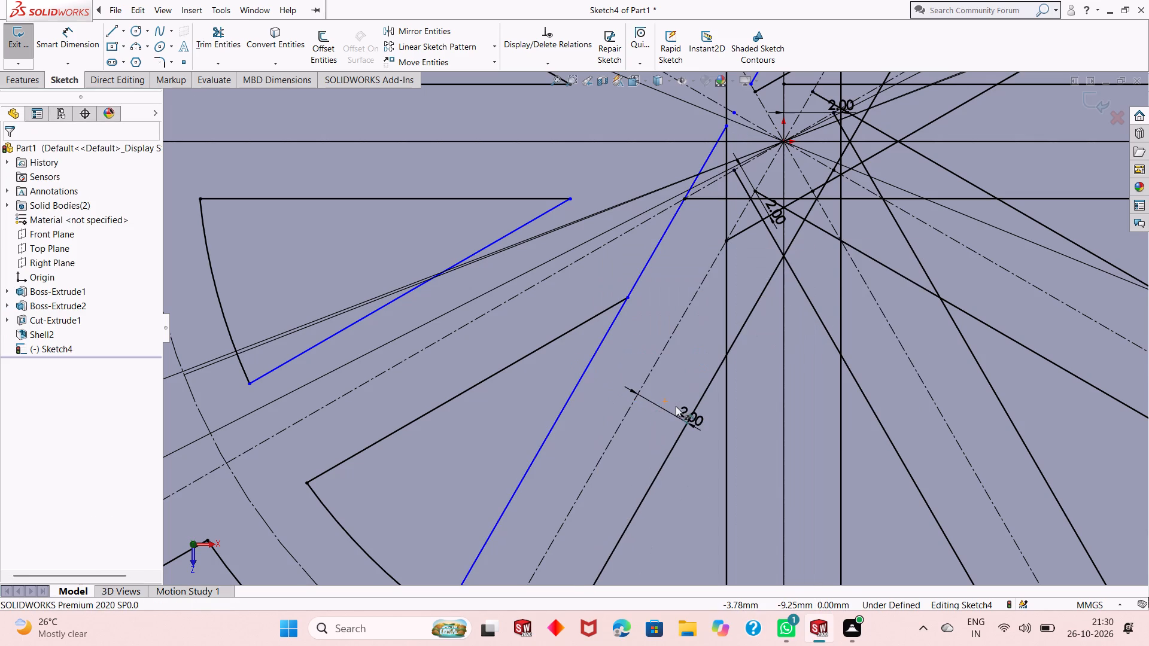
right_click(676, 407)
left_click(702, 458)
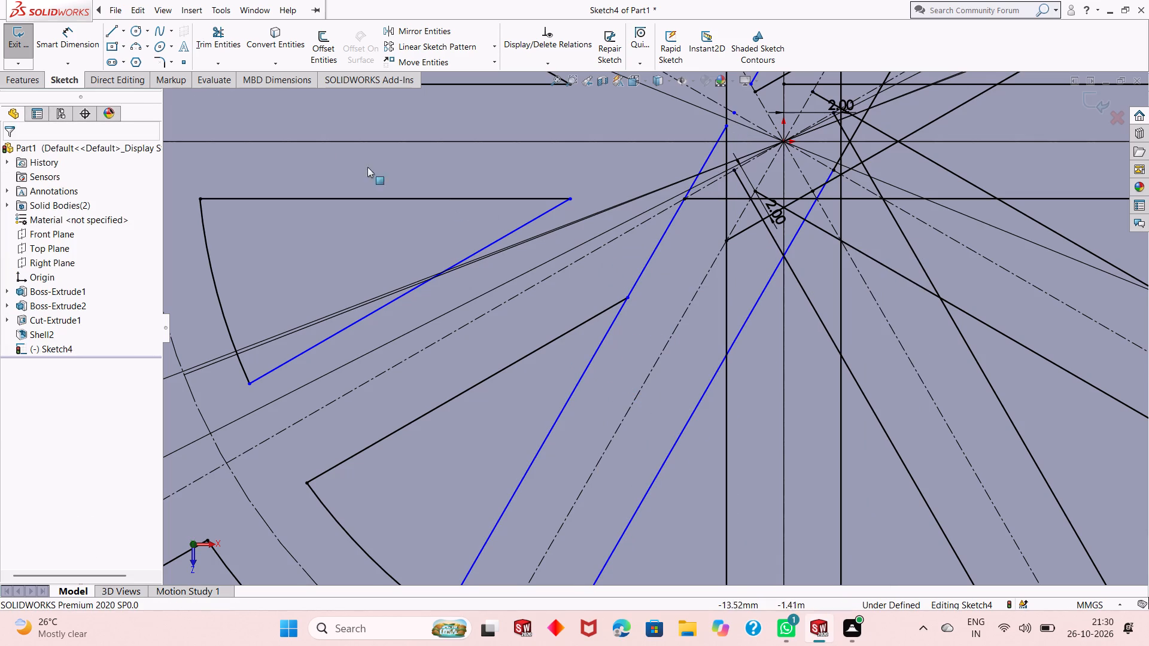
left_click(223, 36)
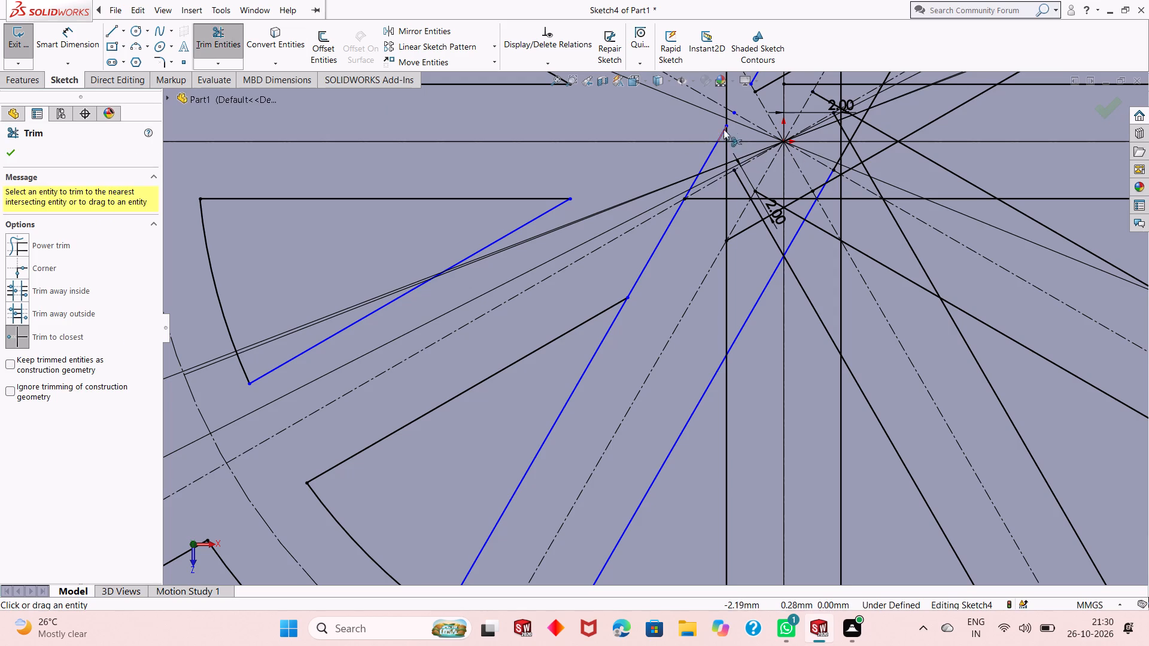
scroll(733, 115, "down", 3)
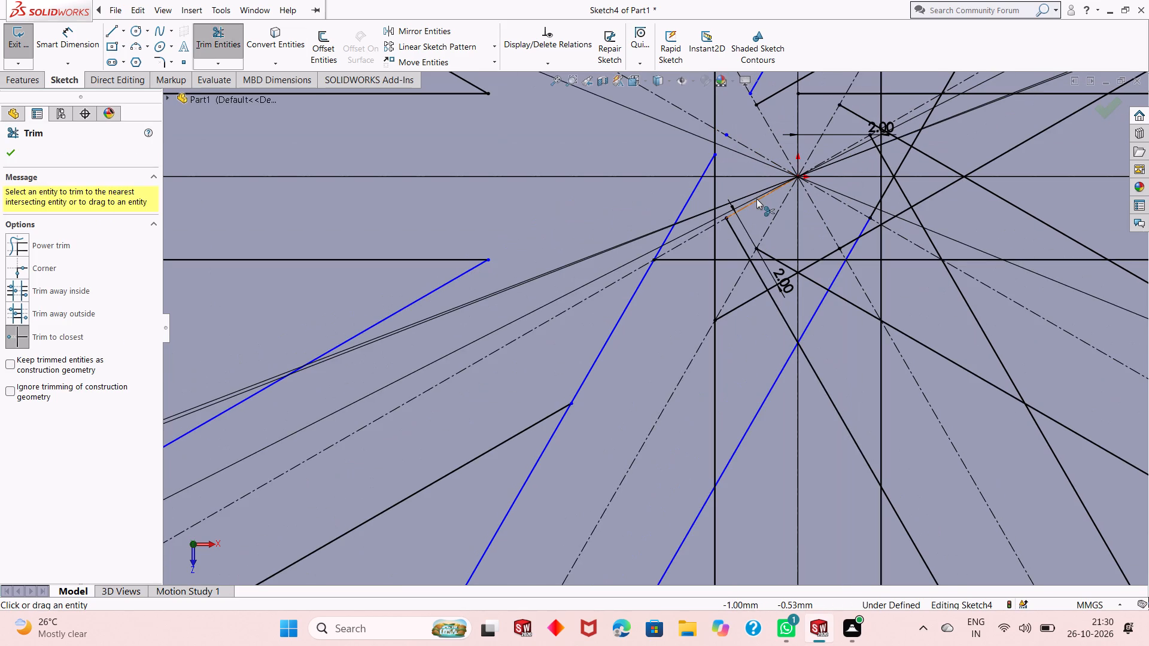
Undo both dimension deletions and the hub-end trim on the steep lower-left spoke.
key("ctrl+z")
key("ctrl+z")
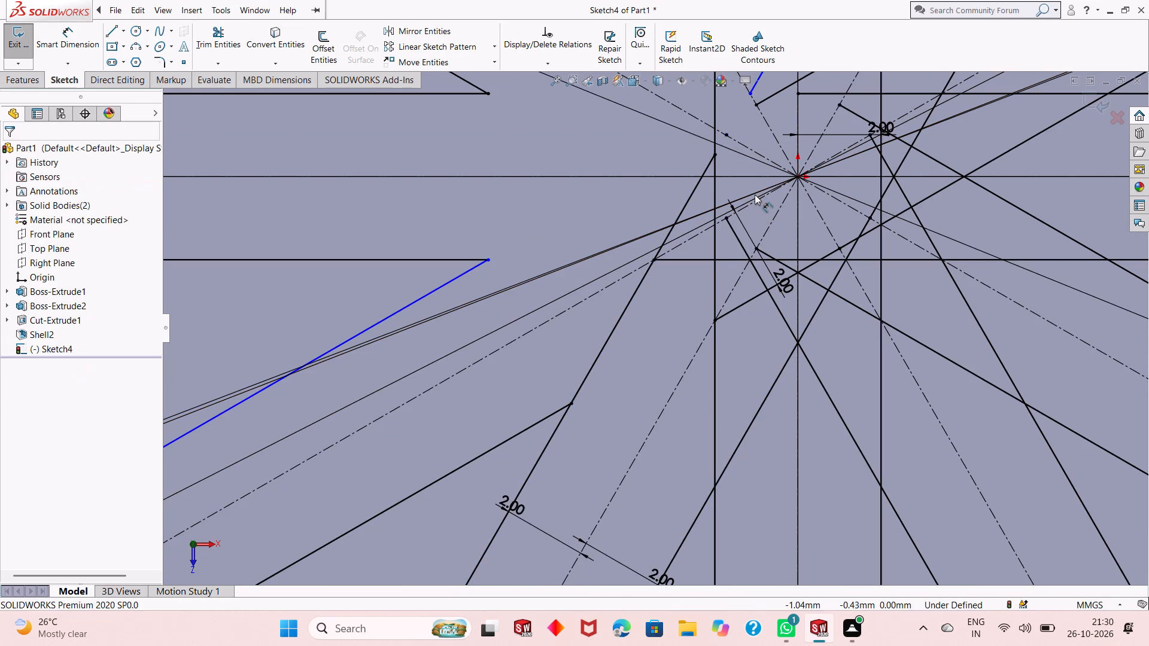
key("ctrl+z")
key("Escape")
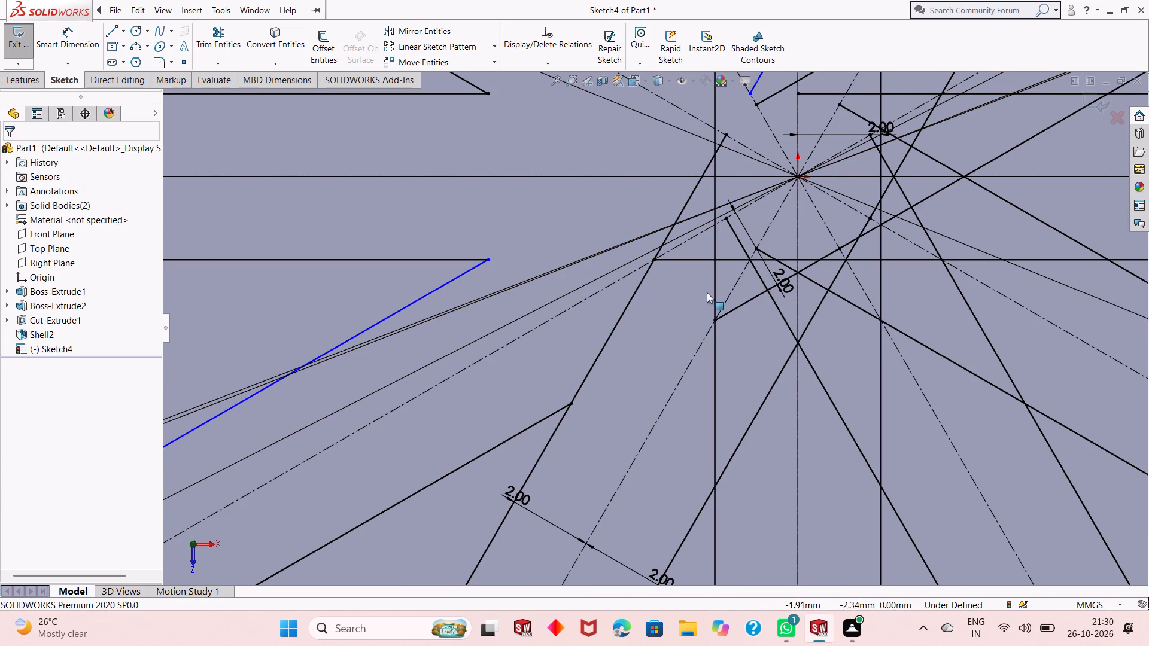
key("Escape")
Delete the two 2.00 mm dimensions between the steep lower-left spoke's centreline and its two edges.
right_click(519, 498)
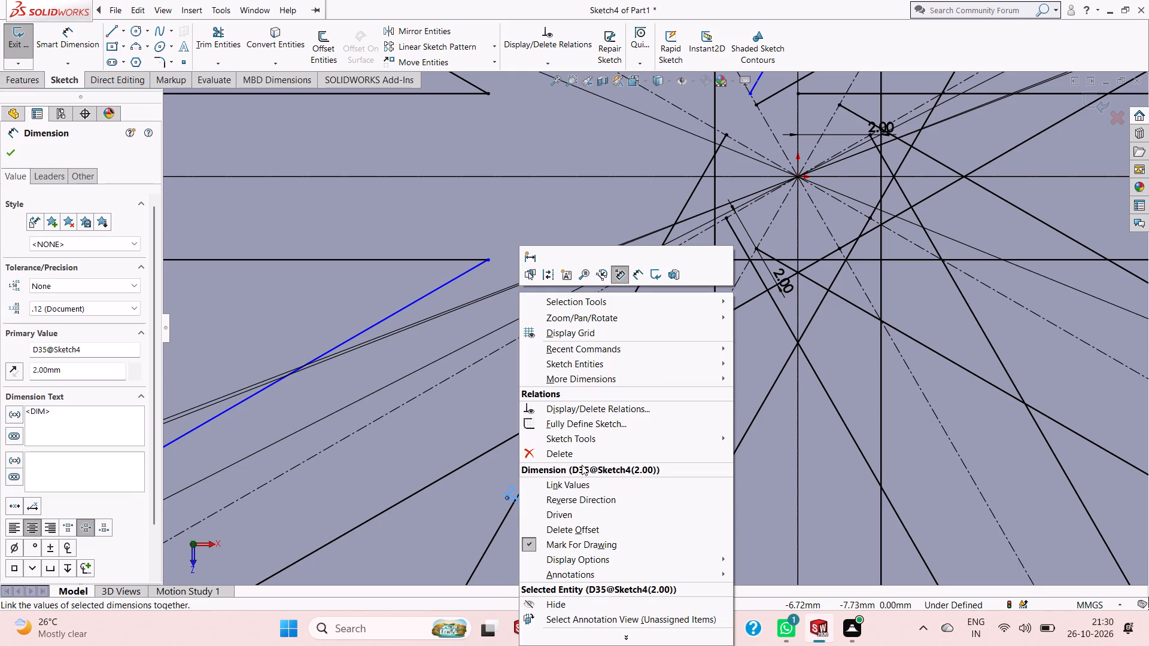
left_click(584, 461)
right_click(656, 574)
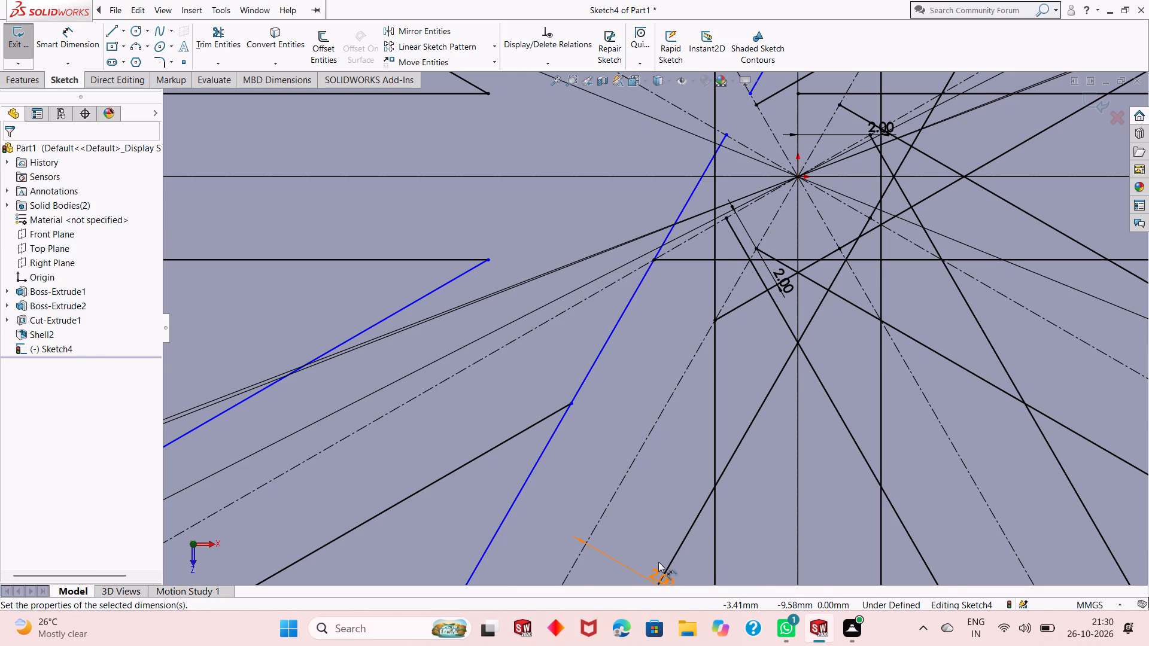
left_click(716, 457)
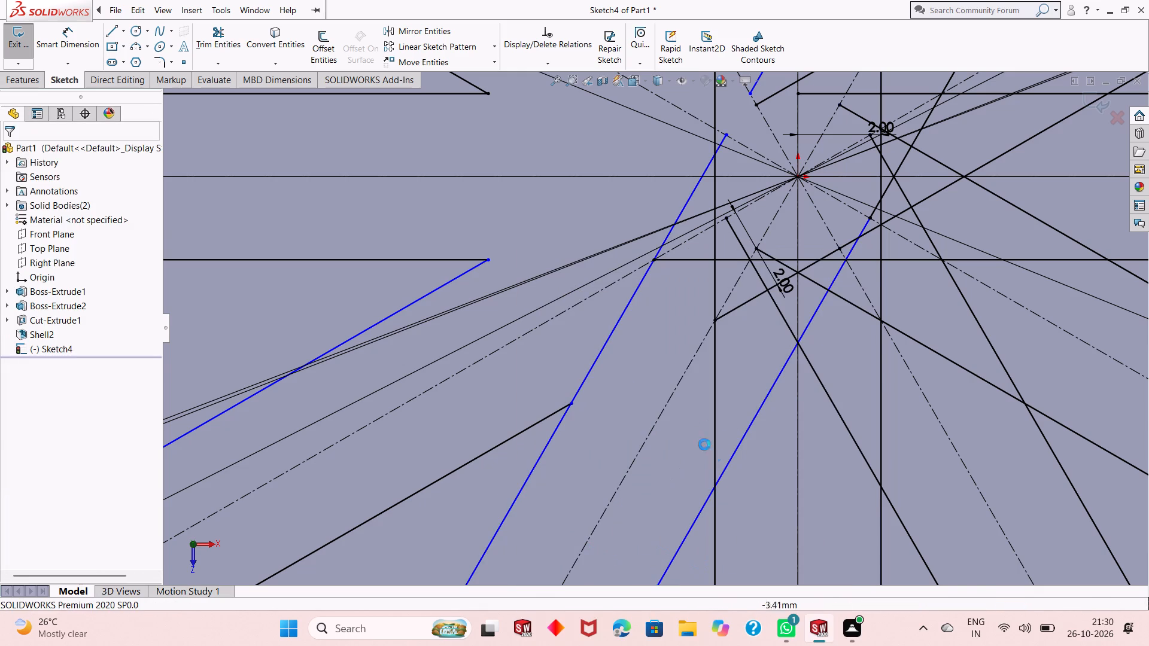
key("Escape")
key("Escape")
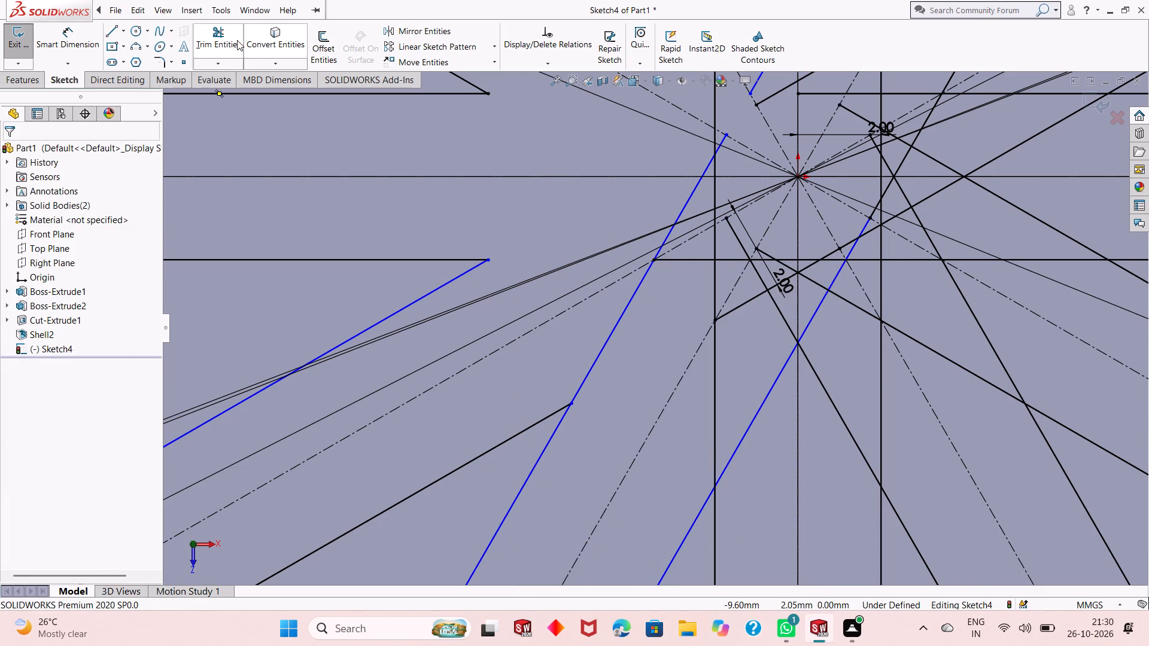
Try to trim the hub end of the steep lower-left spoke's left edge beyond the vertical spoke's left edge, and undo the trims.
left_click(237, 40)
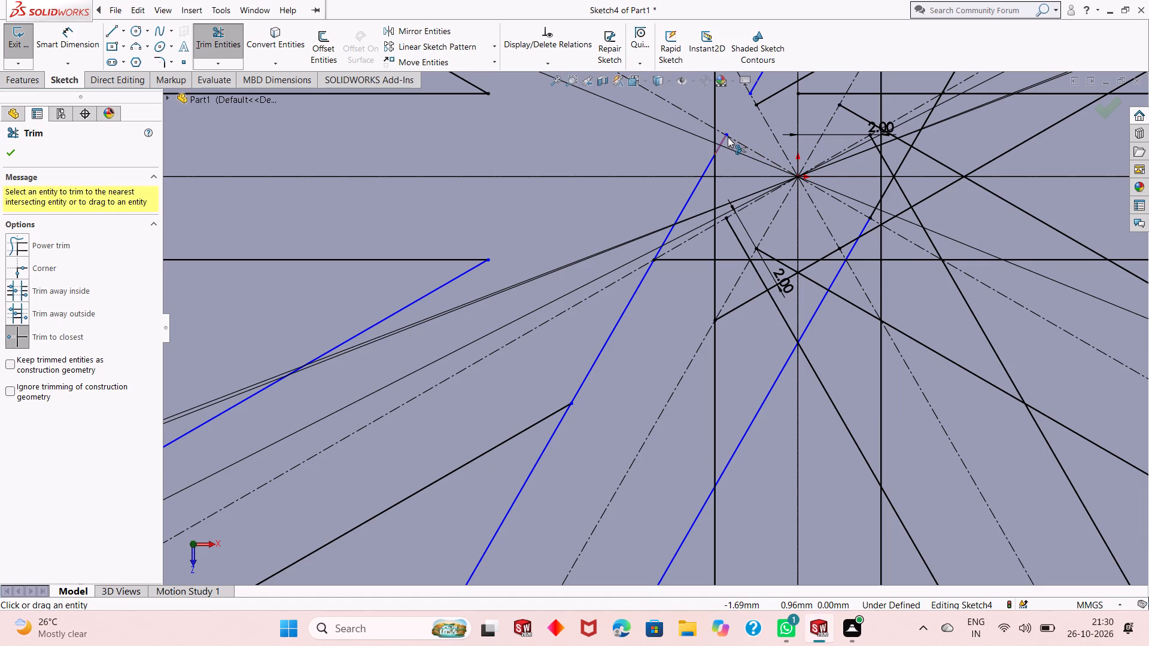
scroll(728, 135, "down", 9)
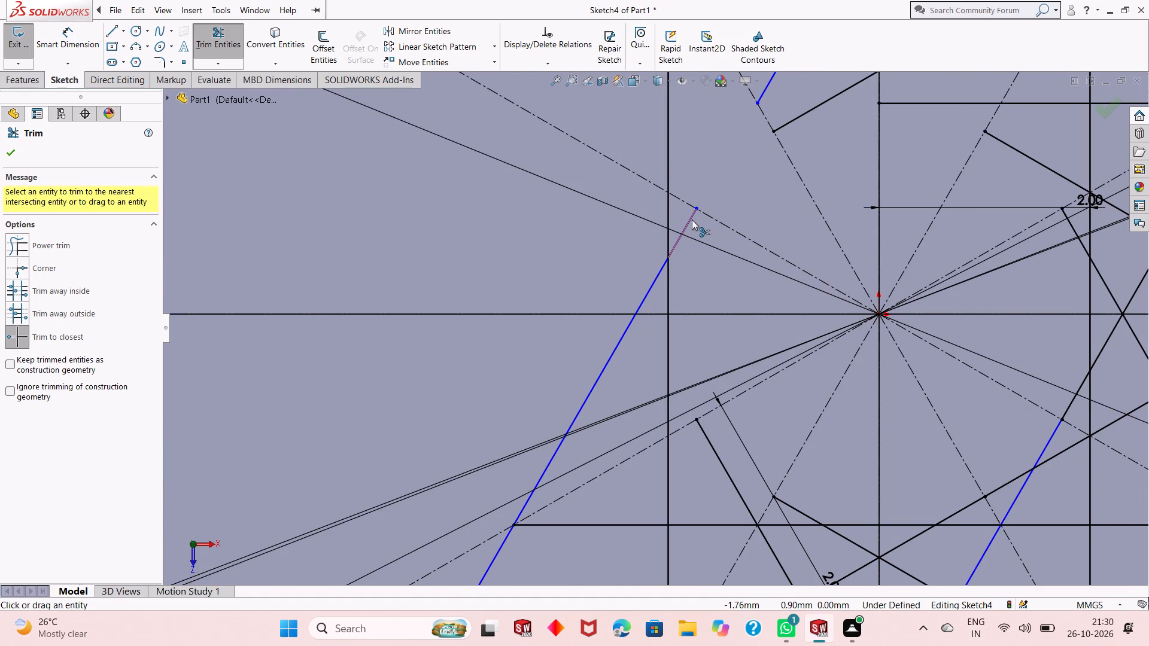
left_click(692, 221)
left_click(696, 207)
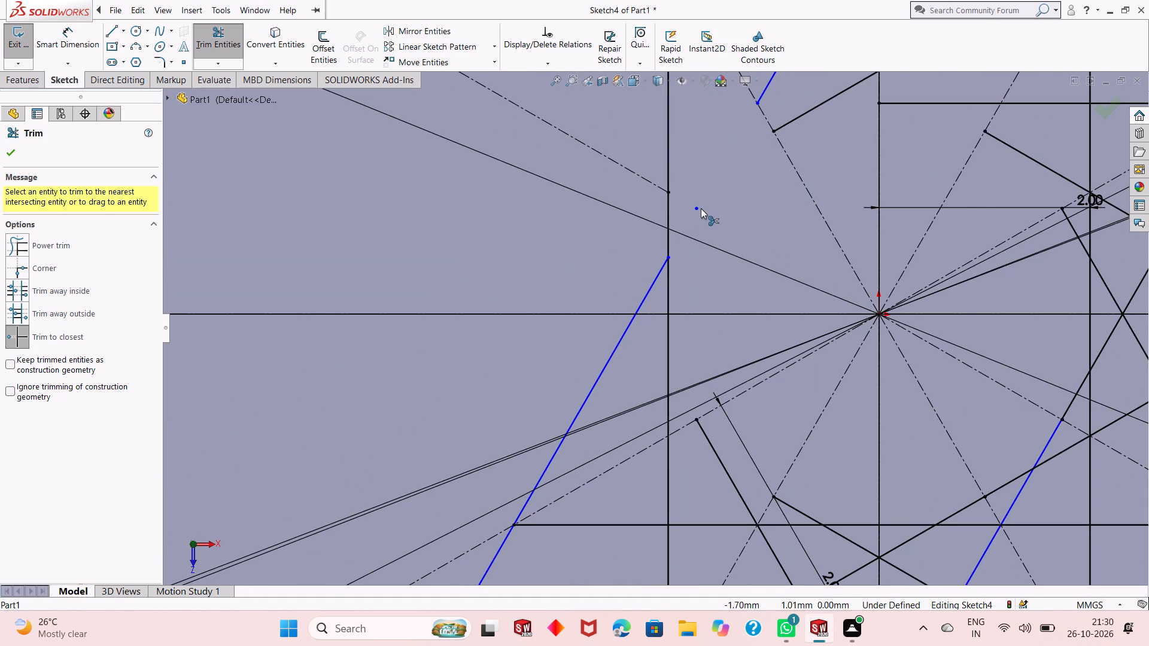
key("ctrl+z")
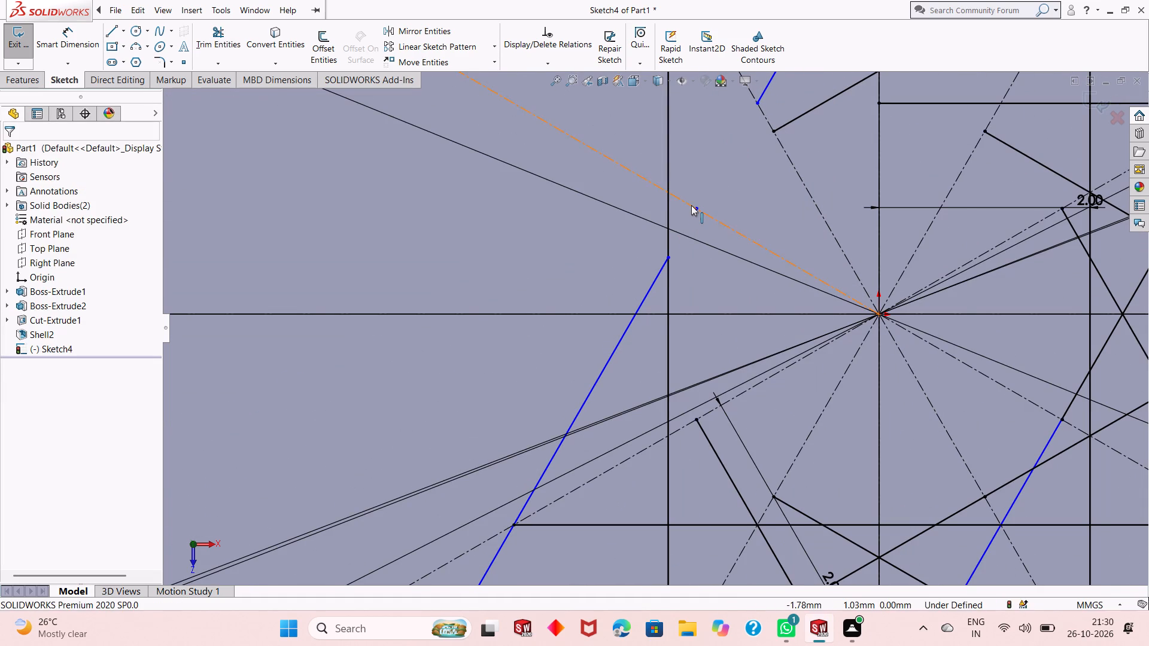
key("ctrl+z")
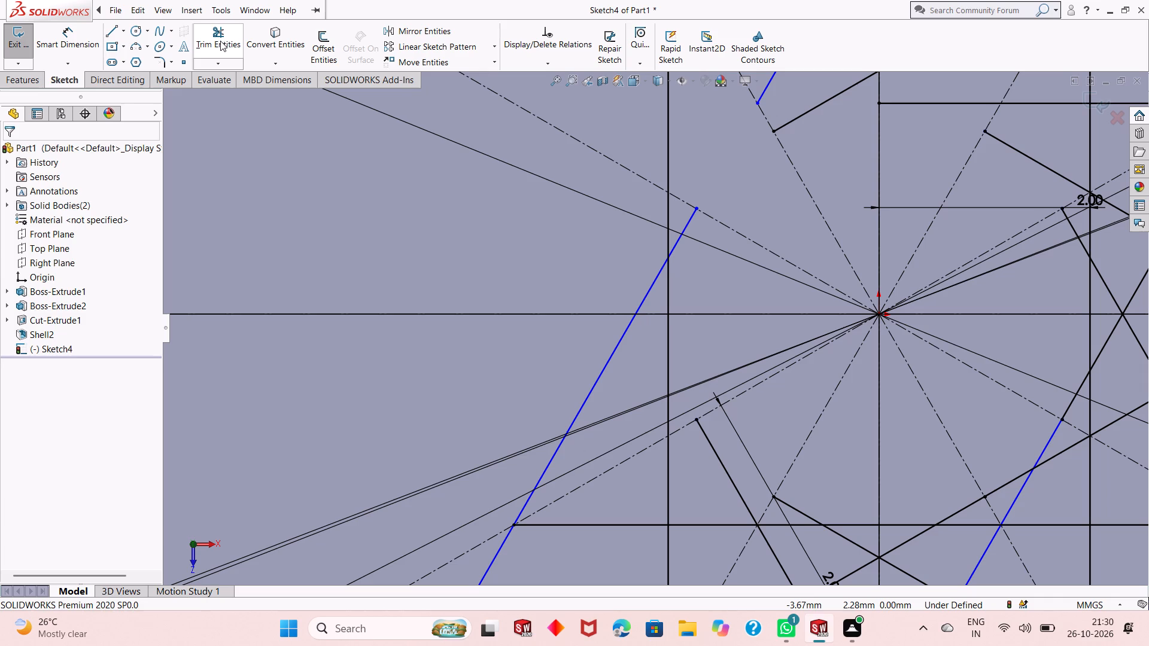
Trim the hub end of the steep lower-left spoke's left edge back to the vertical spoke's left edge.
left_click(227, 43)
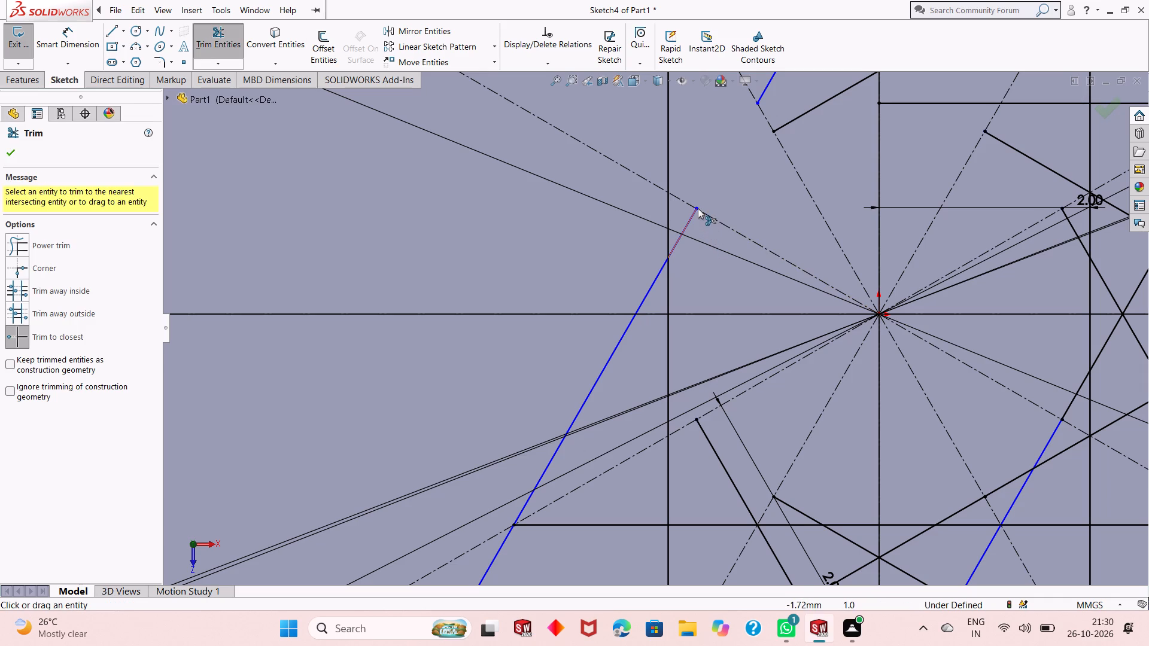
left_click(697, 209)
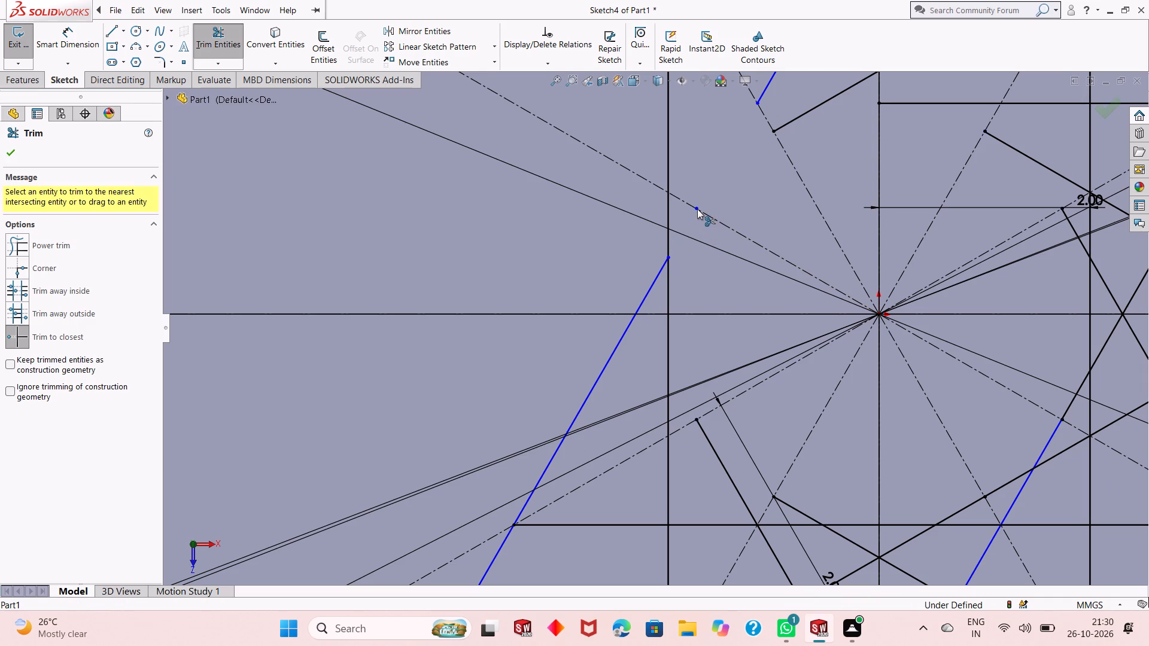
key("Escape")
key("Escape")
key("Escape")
Examine the loose point near the hub beyond the steep lower-left spoke's trimmed left edge, and the surrounding spoke lines.
left_click(697, 212)
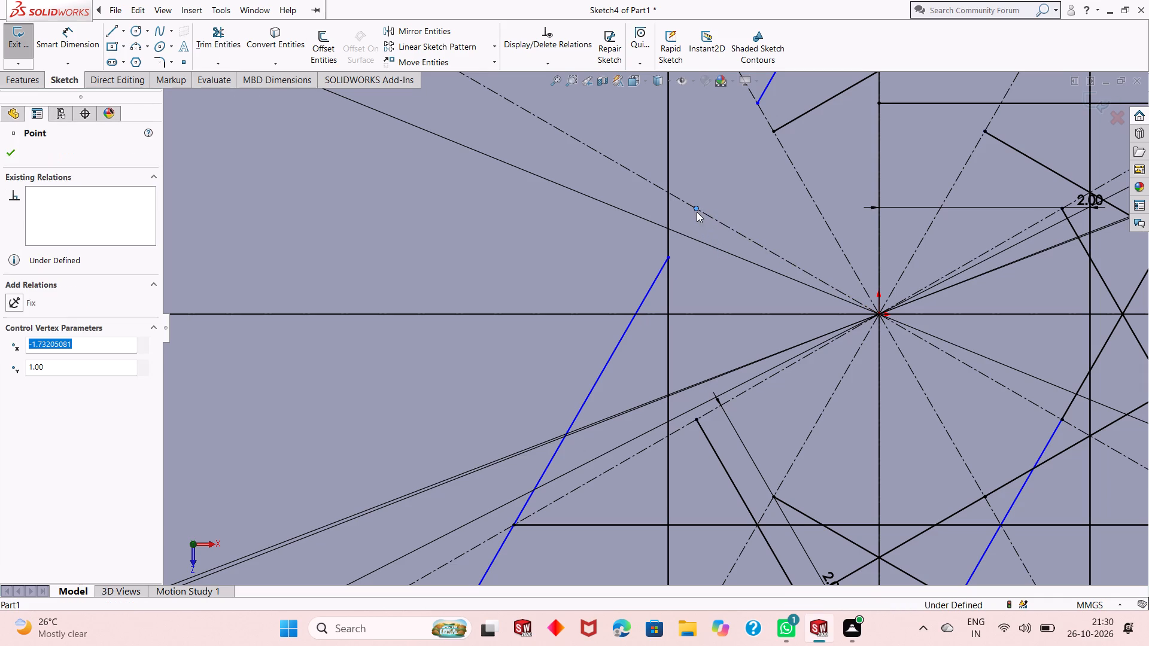
right_click(701, 162)
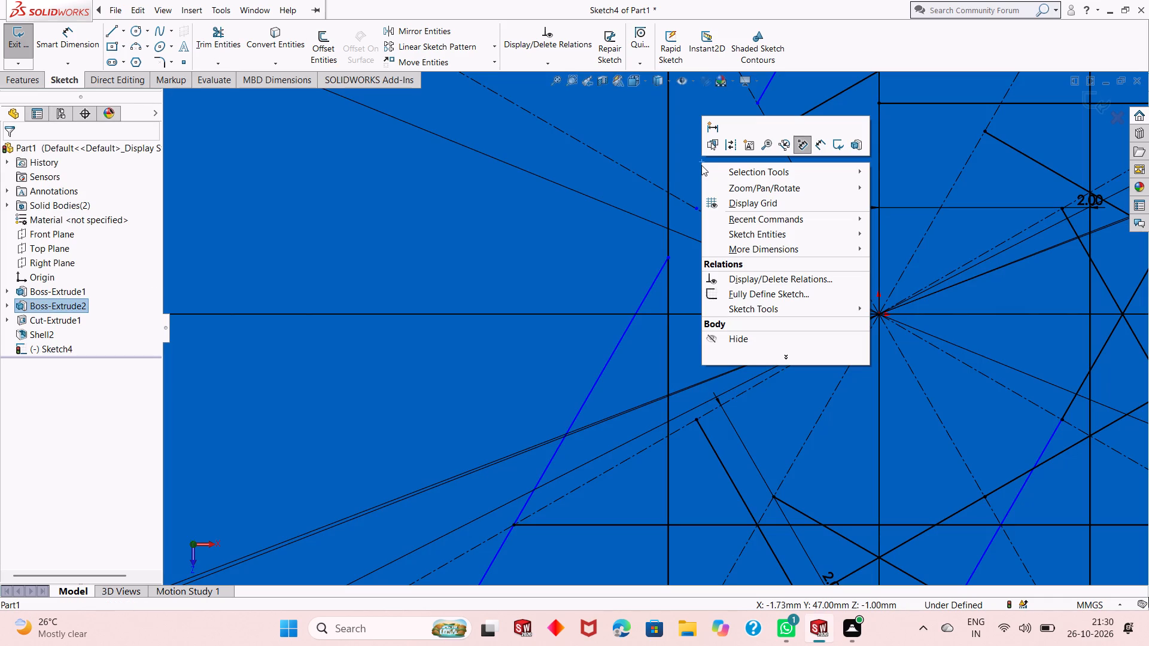
key("Escape")
key("Escape")
key("Escape")
scroll(724, 262, "up", 2)
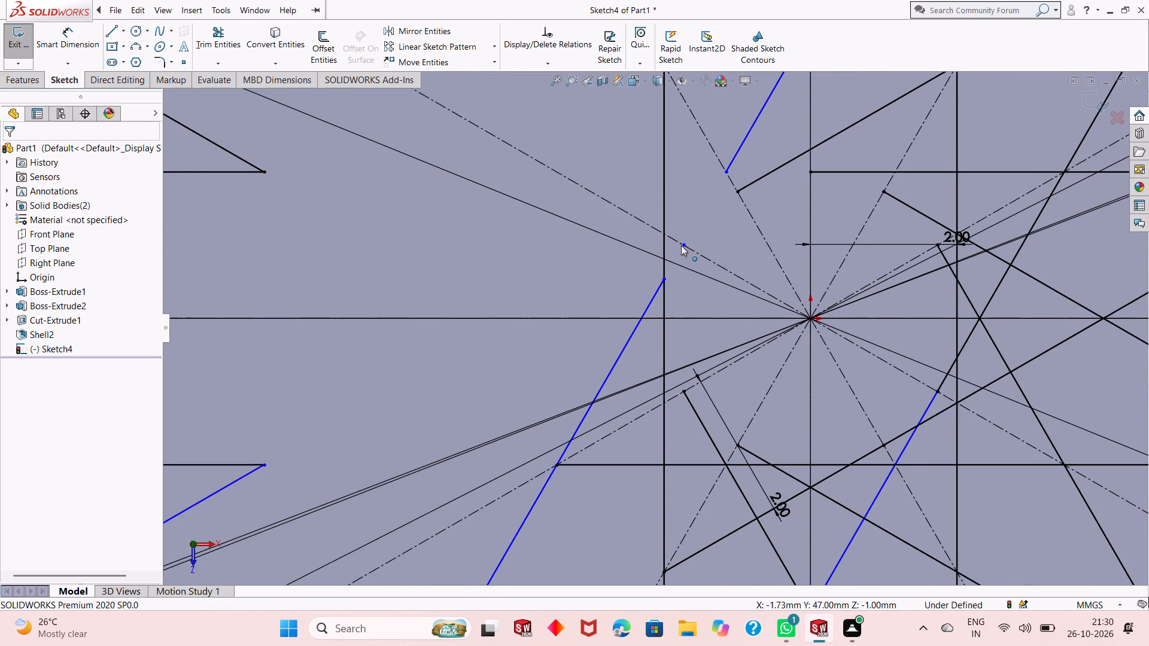
left_click(681, 245)
scroll(694, 294, "up", 19)
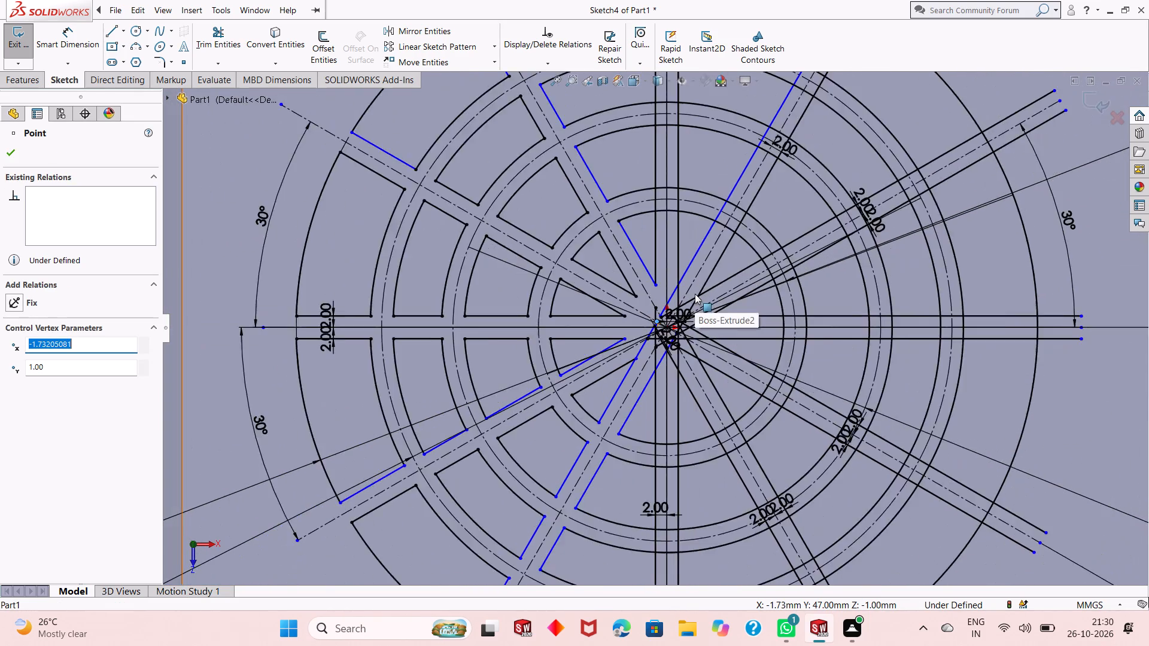
scroll(695, 294, "up", 5)
scroll(968, 290, "up", 2)
right_click(1027, 291)
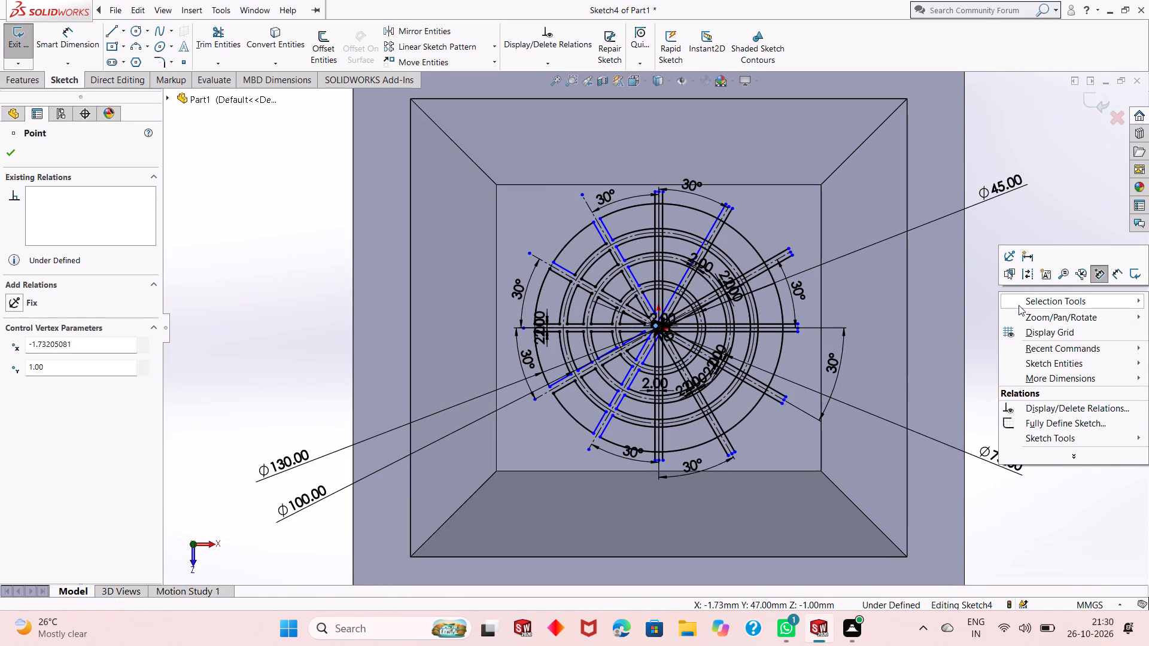
key("Escape")
key("Escape")
key("Escape")
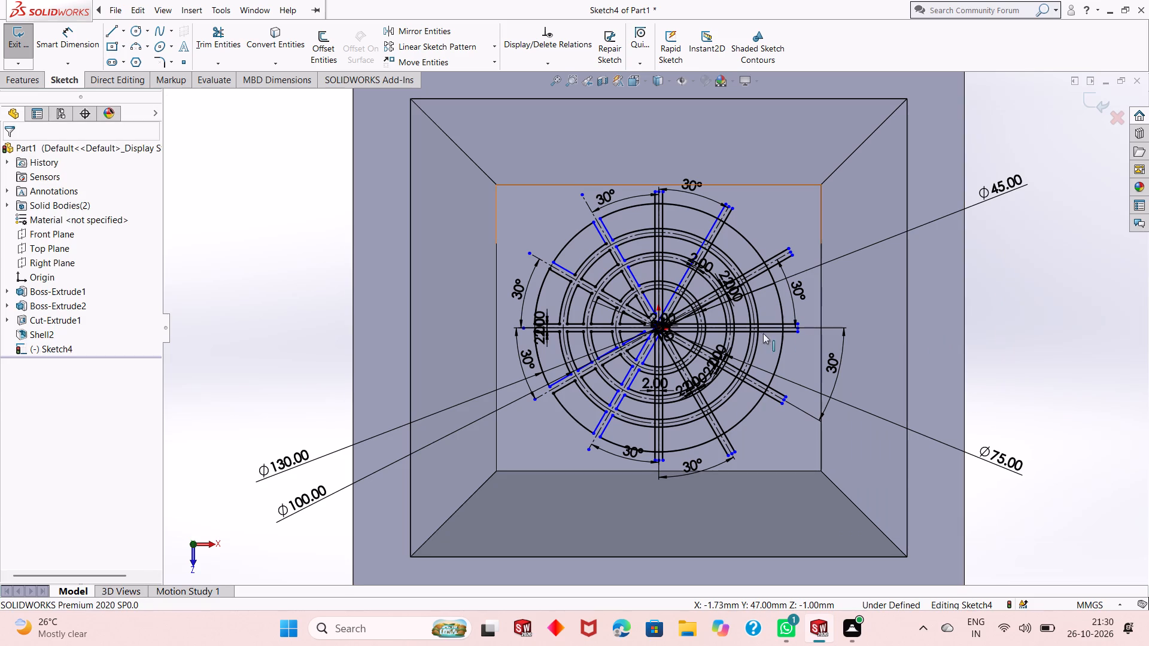
scroll(670, 336, "down", 18)
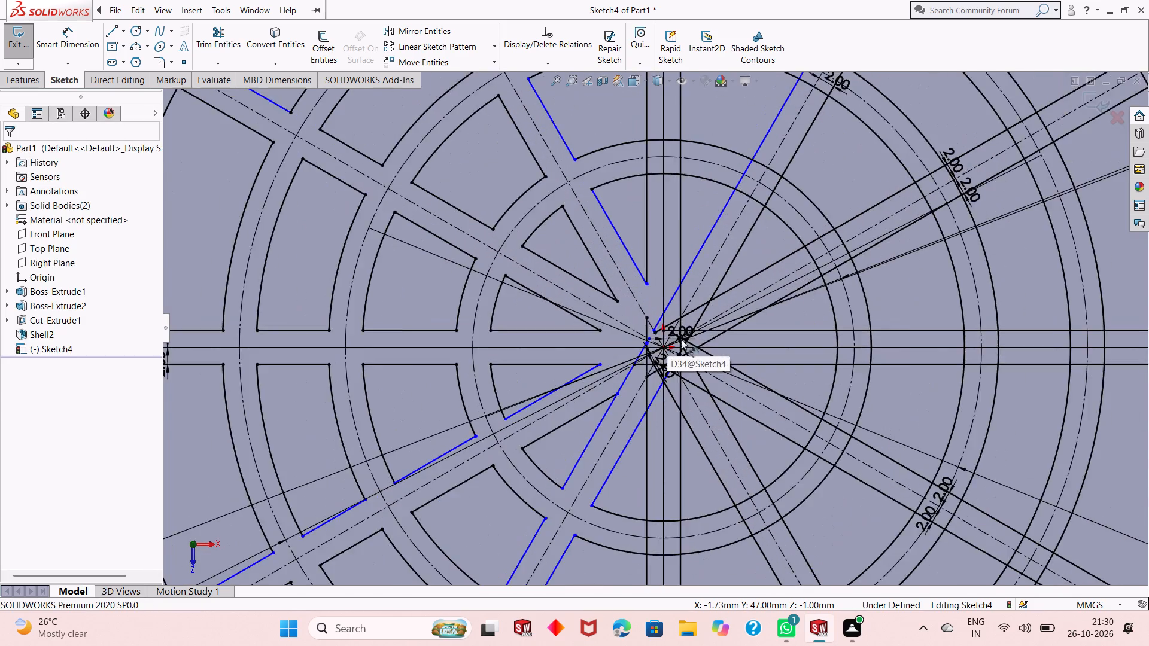
scroll(681, 339, "down", 10)
scroll(579, 356, "down", 2)
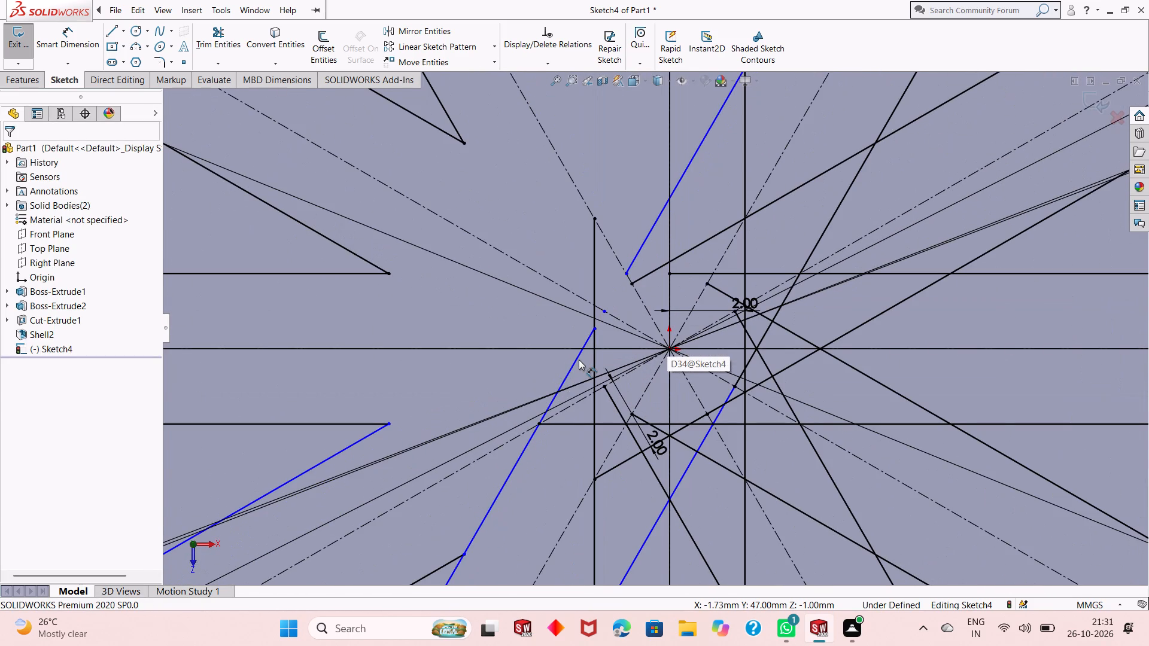
scroll(622, 367, "up", 5)
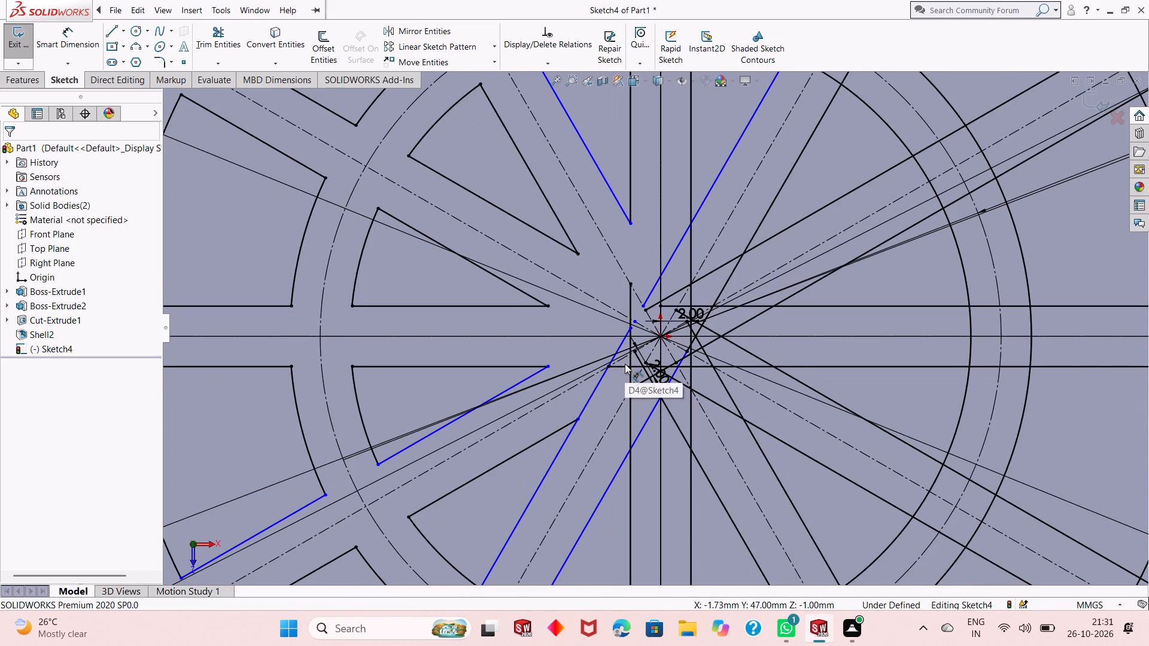
scroll(652, 314, "down", 4)
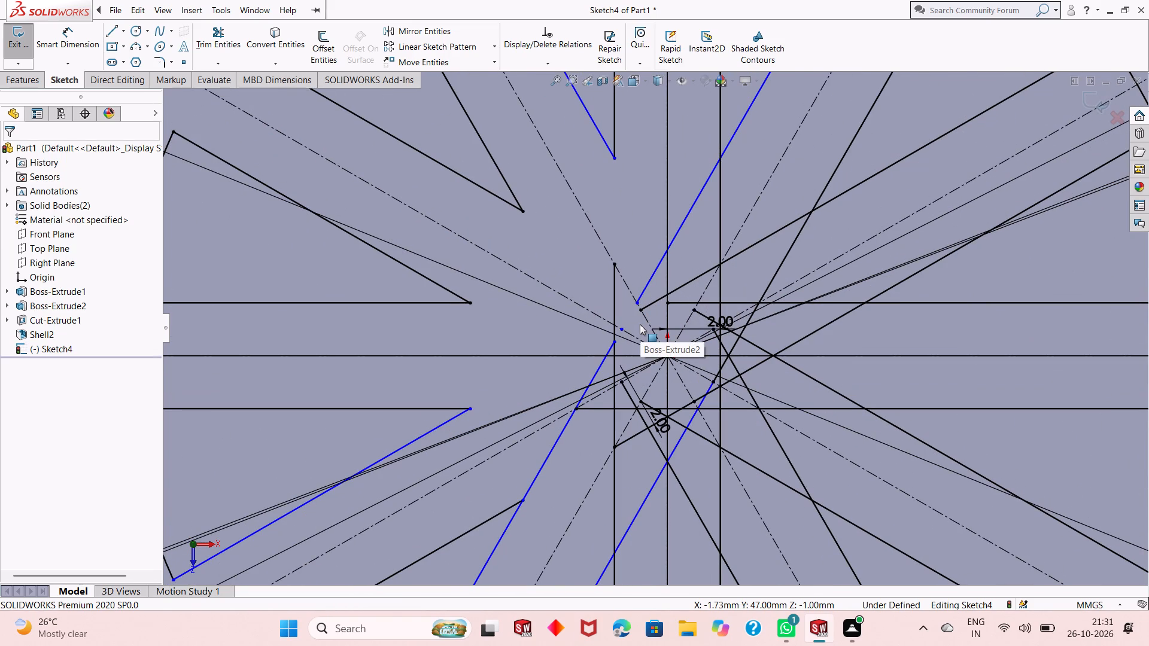
scroll(627, 334, "down", 3)
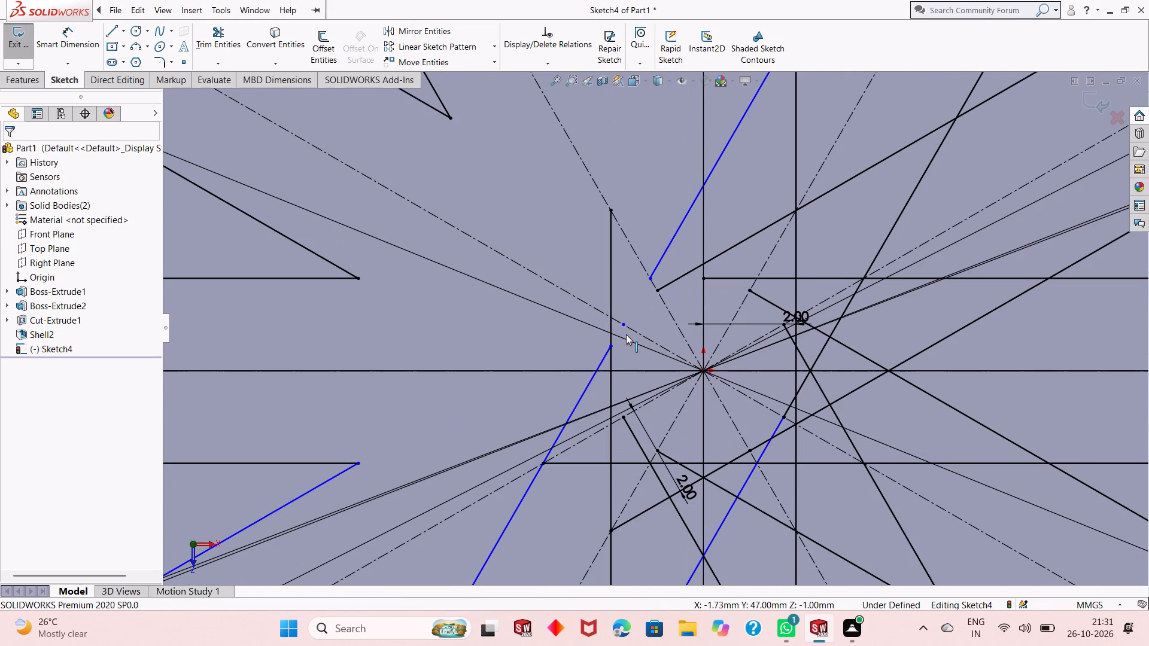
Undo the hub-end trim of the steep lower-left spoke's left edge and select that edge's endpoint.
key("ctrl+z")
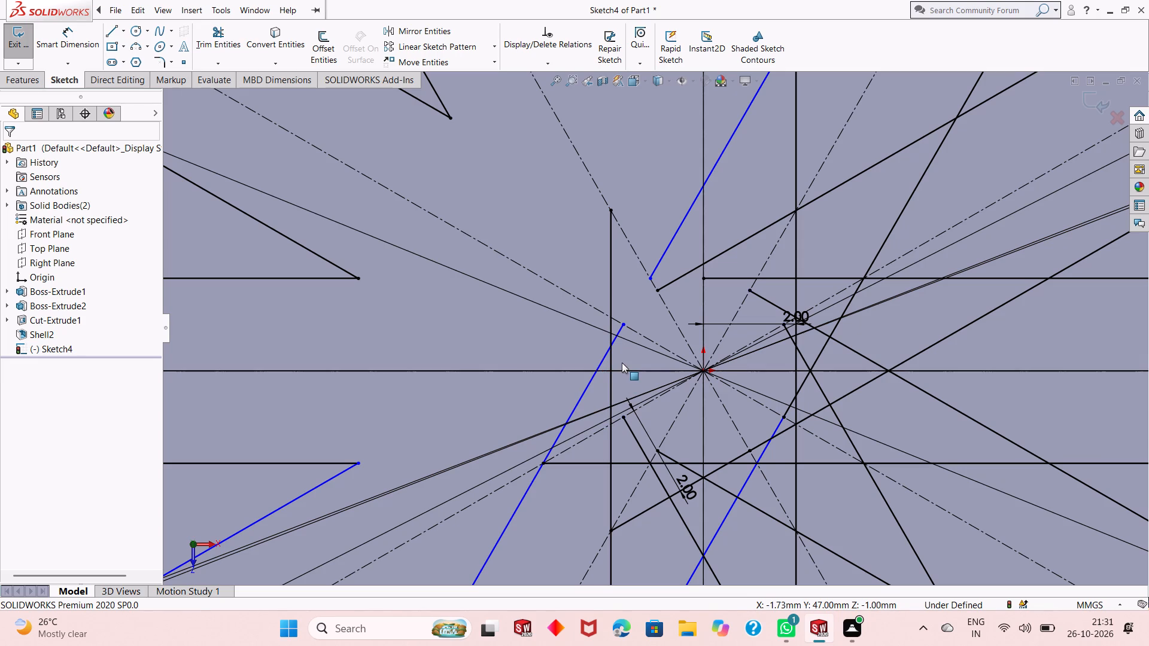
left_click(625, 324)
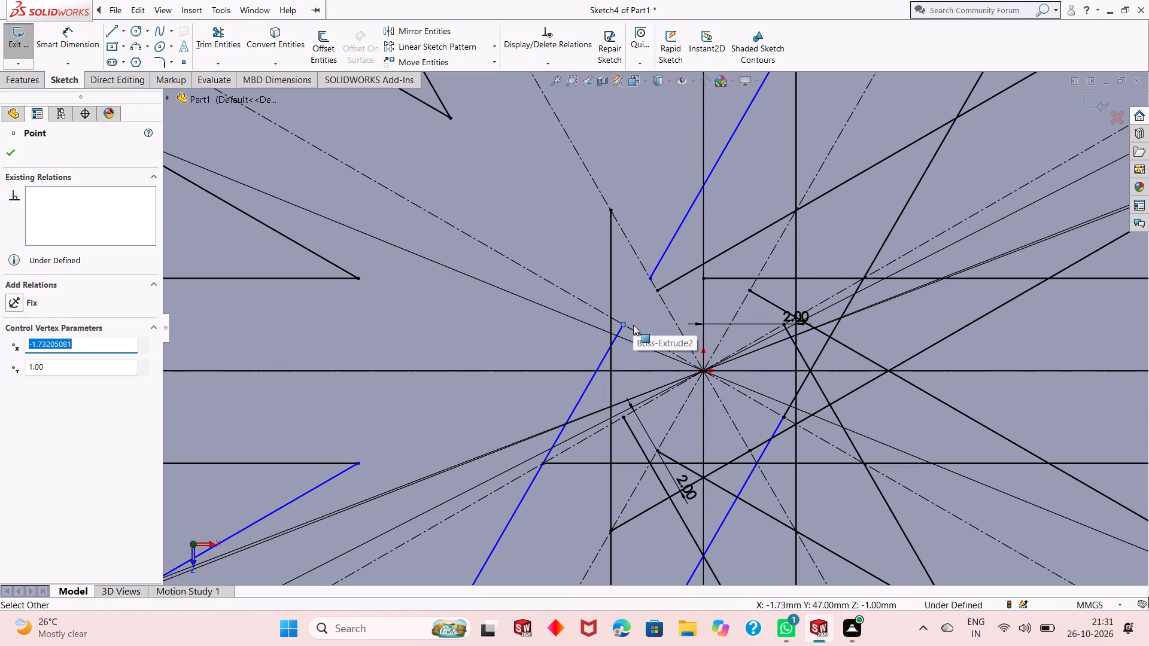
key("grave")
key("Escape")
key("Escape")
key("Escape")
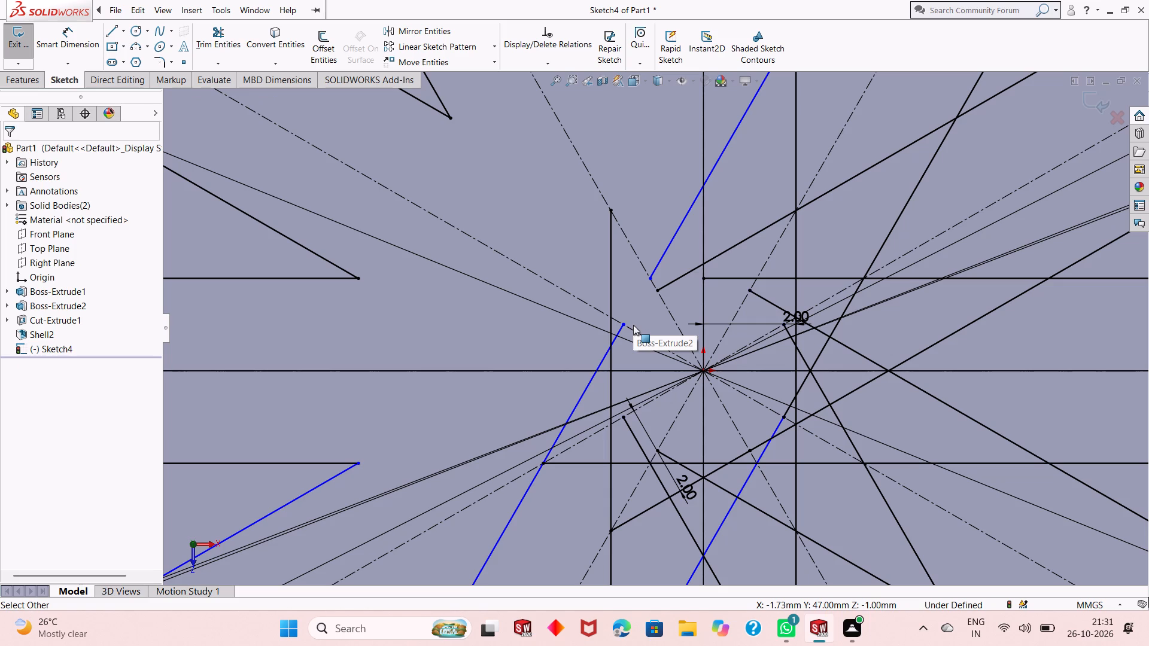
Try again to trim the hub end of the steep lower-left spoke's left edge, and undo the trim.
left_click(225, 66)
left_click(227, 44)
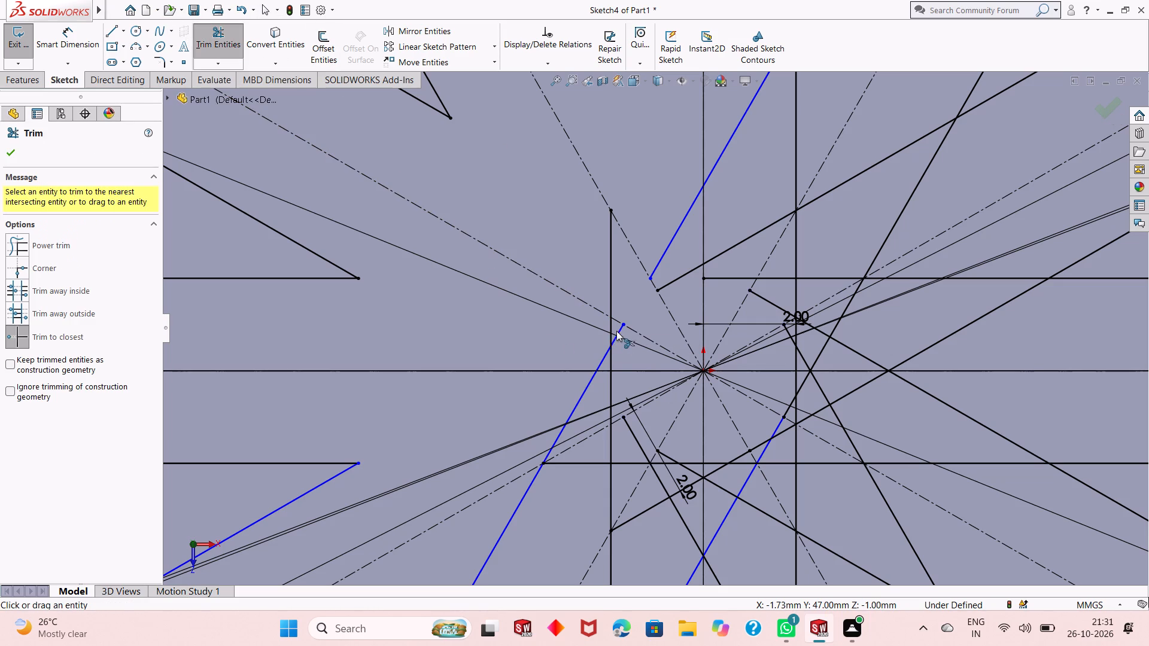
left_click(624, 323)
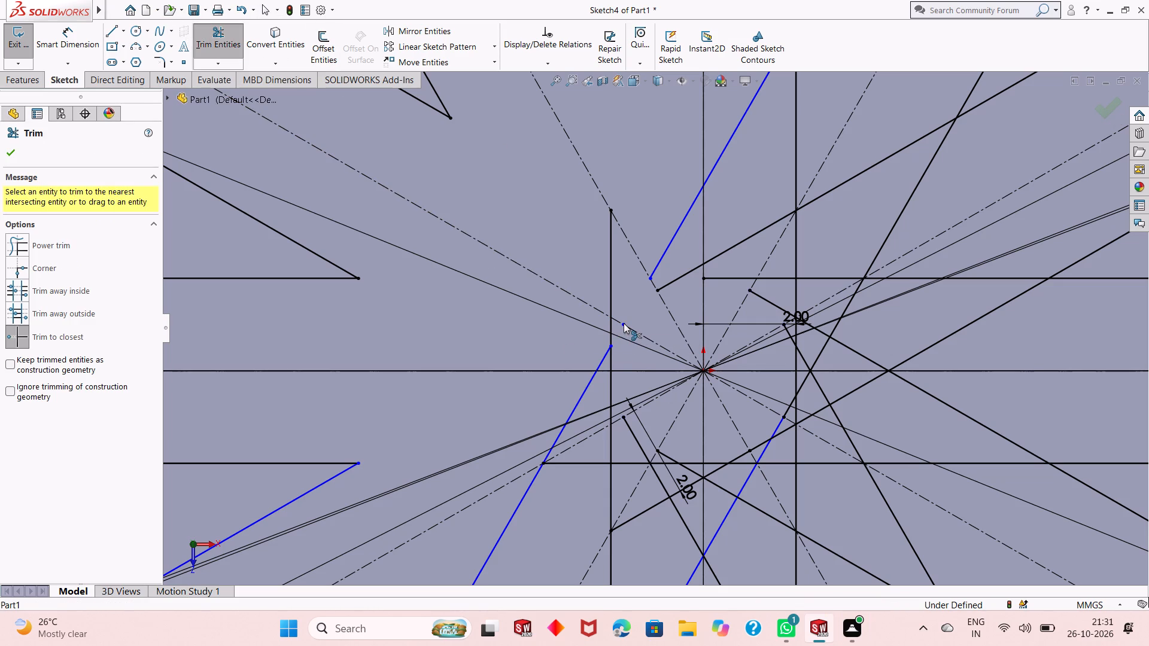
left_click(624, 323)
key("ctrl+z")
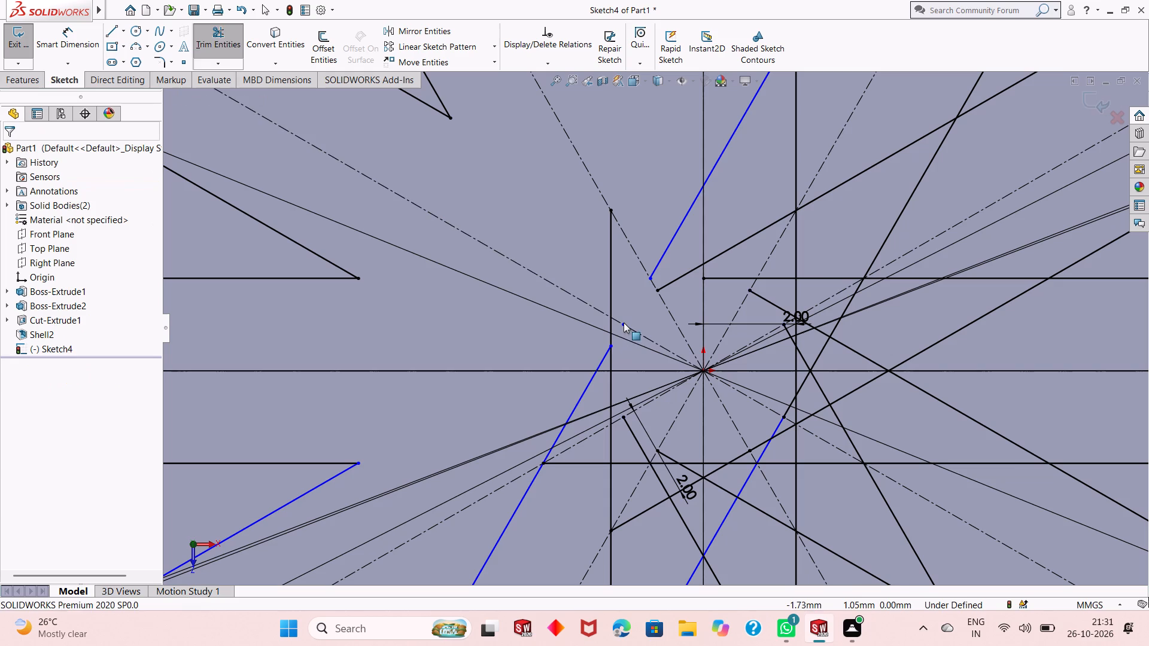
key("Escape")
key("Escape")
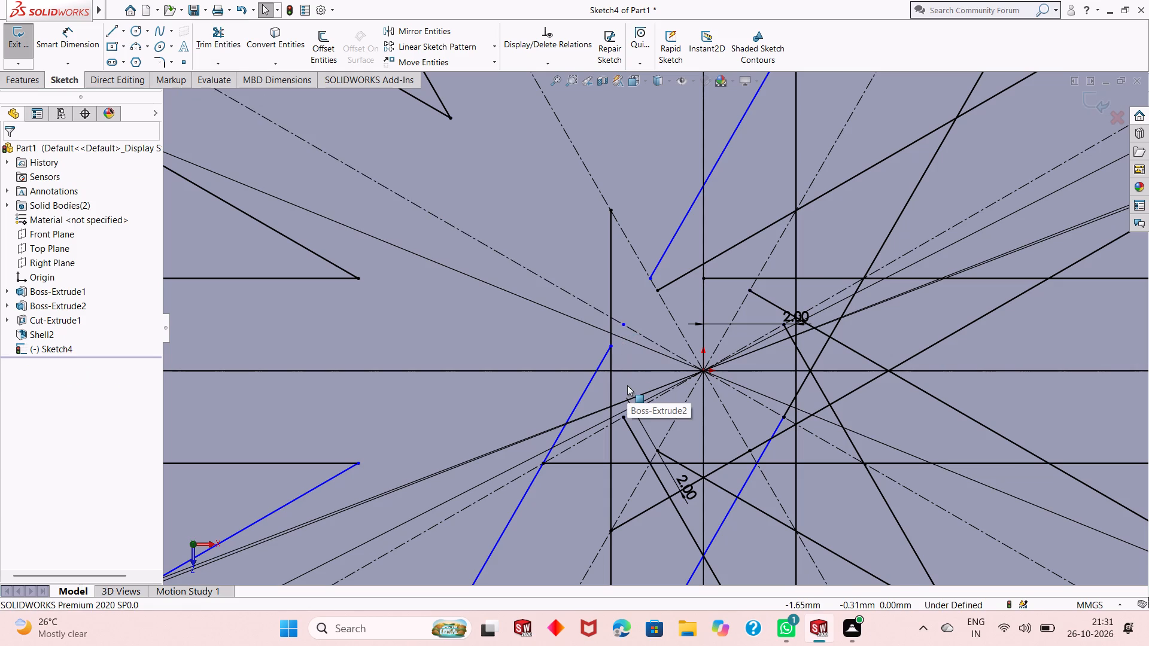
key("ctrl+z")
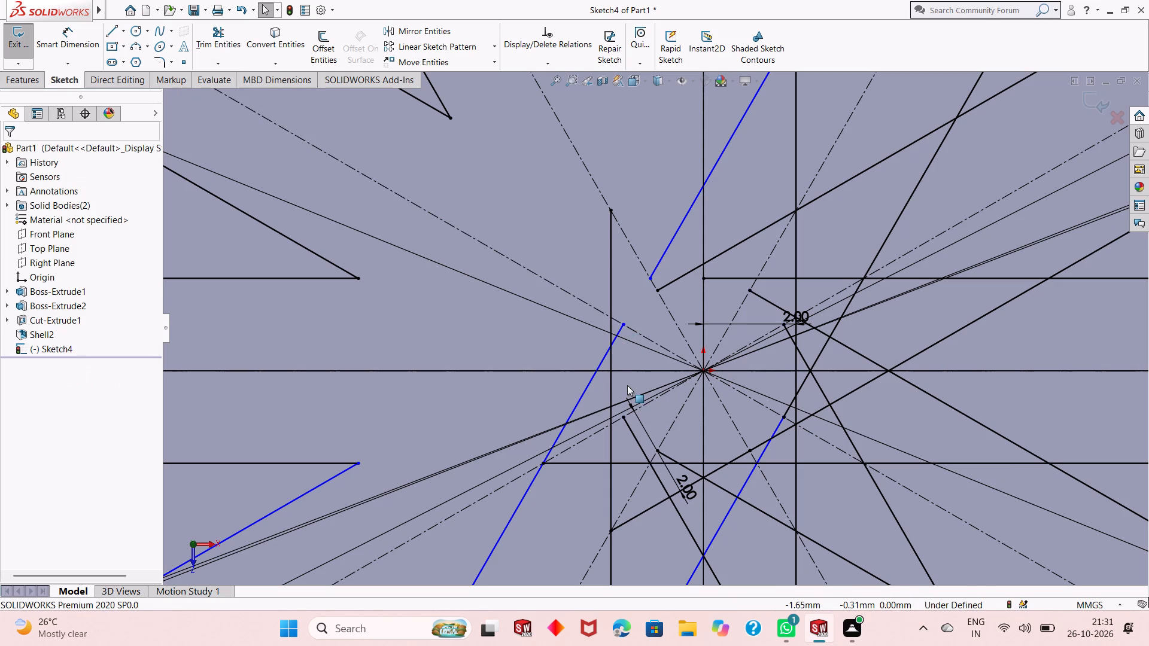
Undo both deletions of the 2.00 mm dimensions between the steep lower-left spoke's centreline and its edges.
key("ctrl+z")
key("ctrl+z")
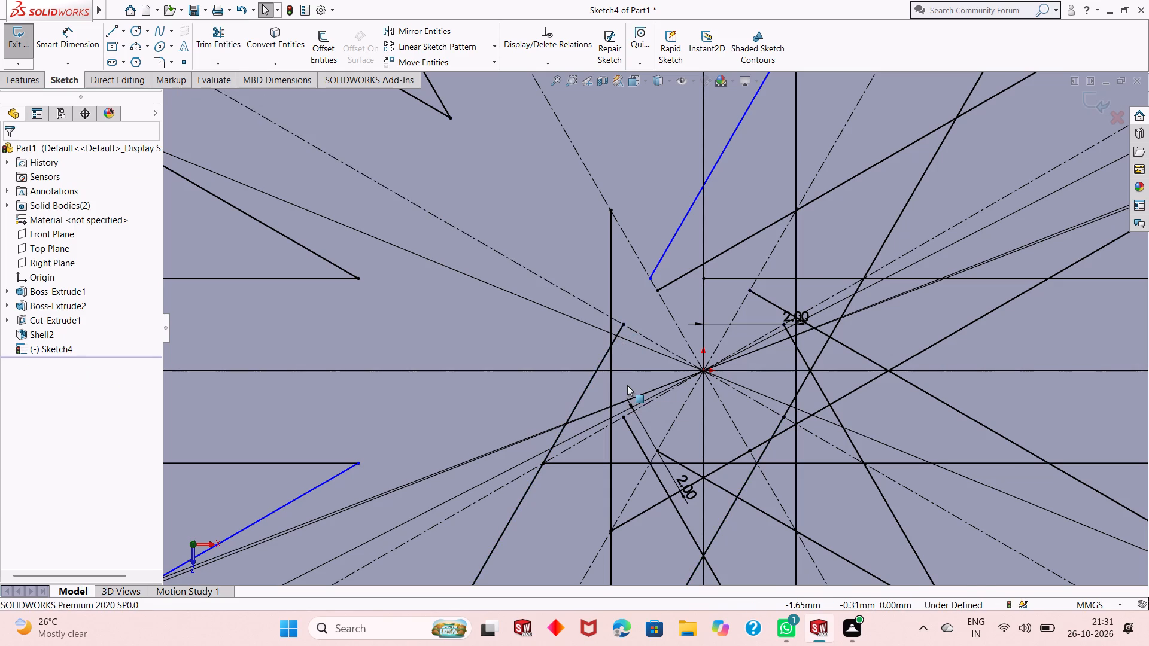
Undo the recent series of trims and dimension changes on the steep lower-left spoke's edges.
key("ctrl+z")
key("ctrl+z")
key("ctrl+z")
key("ctrl+z")
key("ctrl+z")
key("ctrl+z")
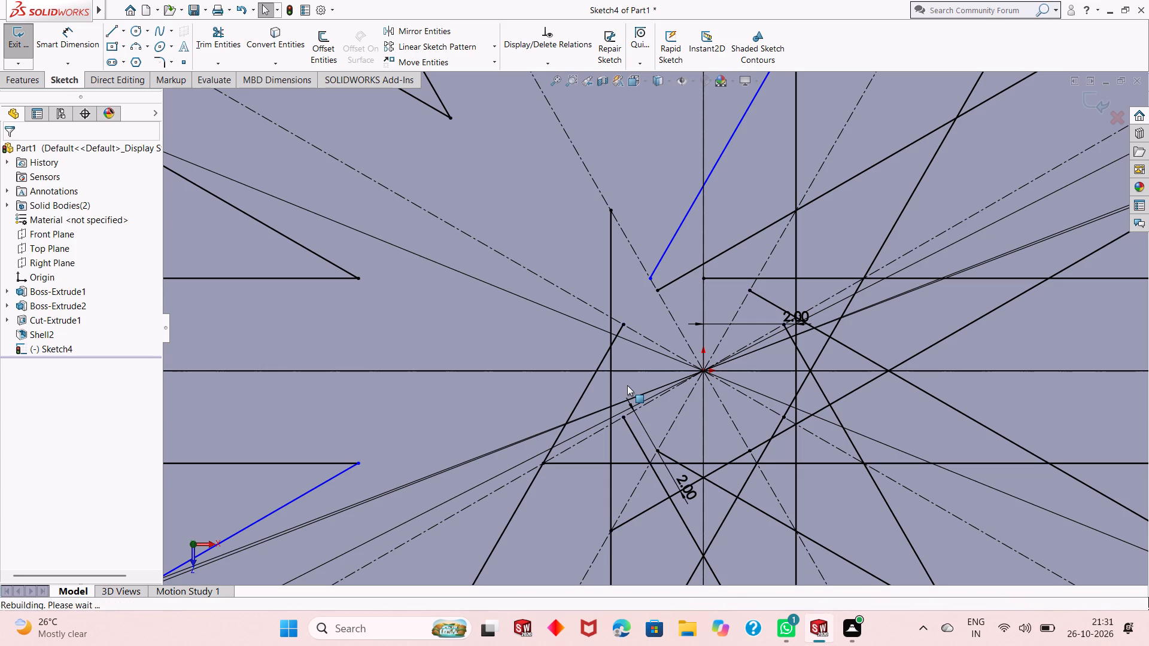
key("ctrl+z")
key("ctrl+z")
key("ctrl+z")
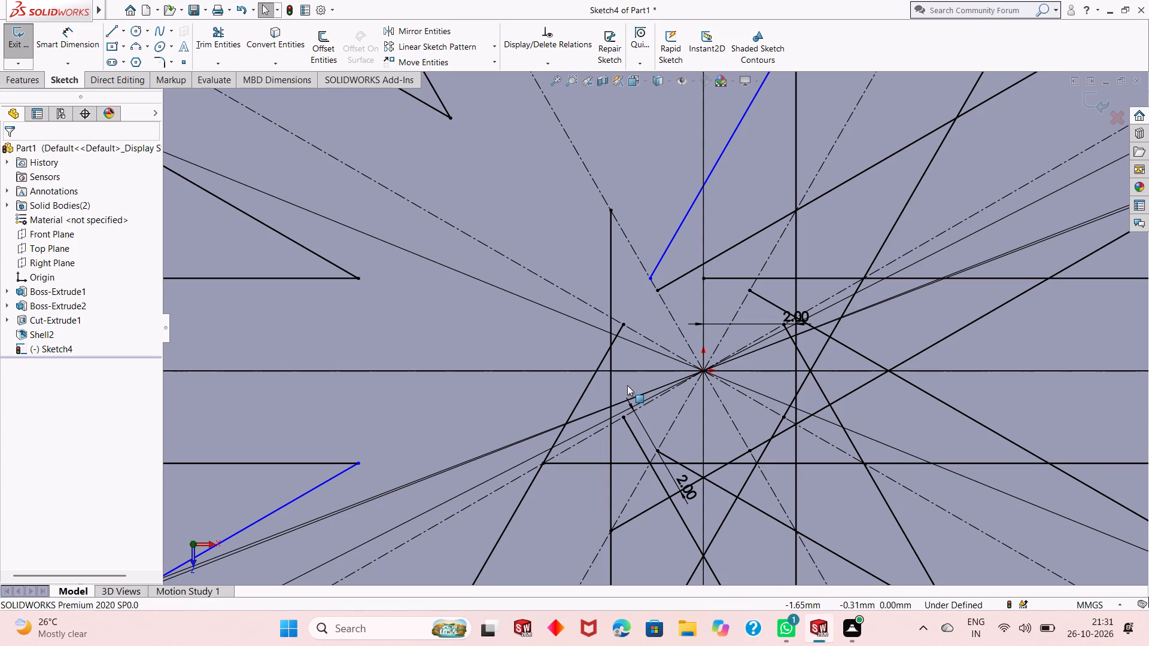
key("ctrl+z")
key("ctrl+z")
key("ctrl+z")
key("ctrl+z")
key("ctrl+z")
key("ctrl+z")
key("ctrl+z")
key("ctrl+z")
key("ctrl+z")
key("ctrl+z")
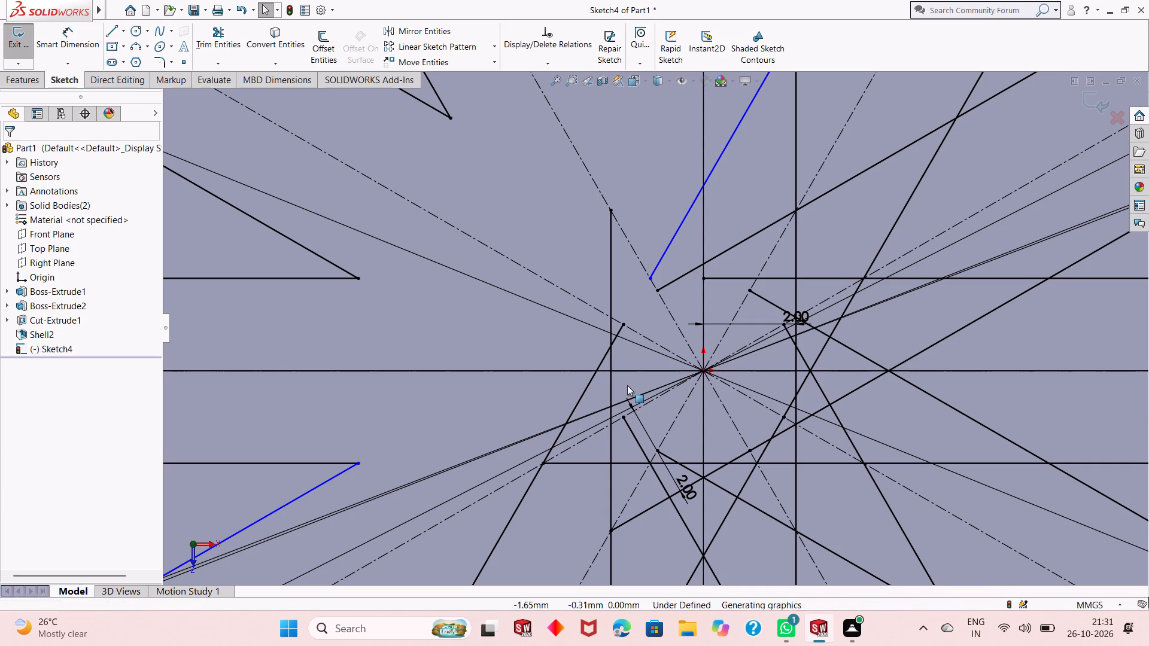
scroll(627, 384, "down", 4)
scroll(628, 385, "up", 7)
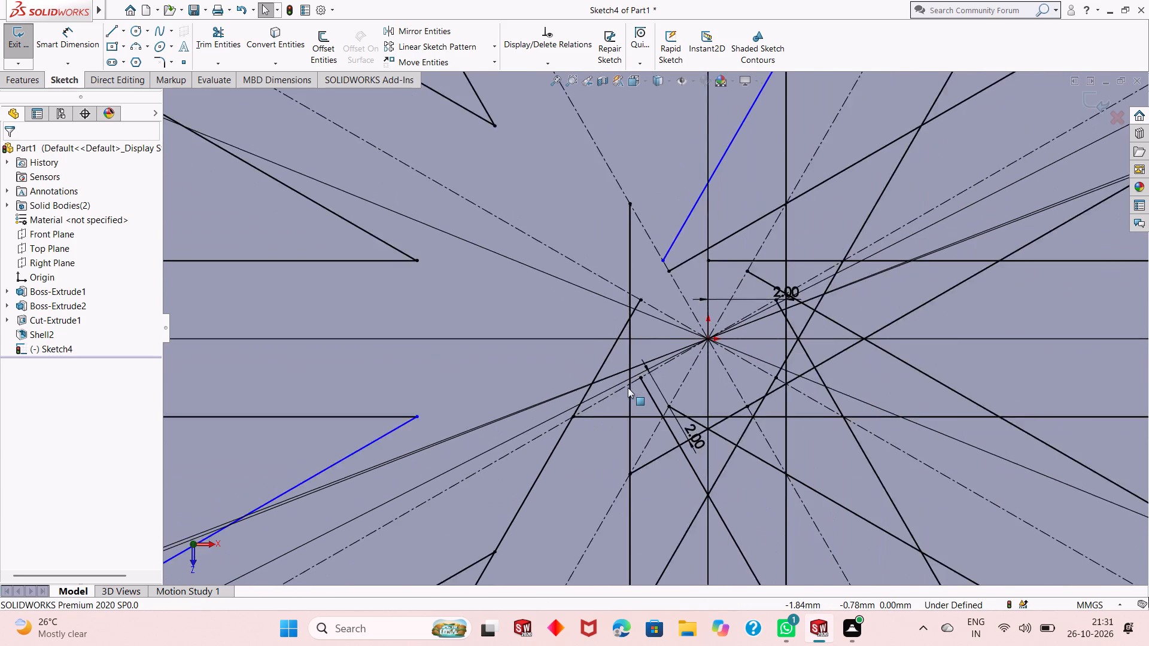
scroll(628, 388, "up", 12)
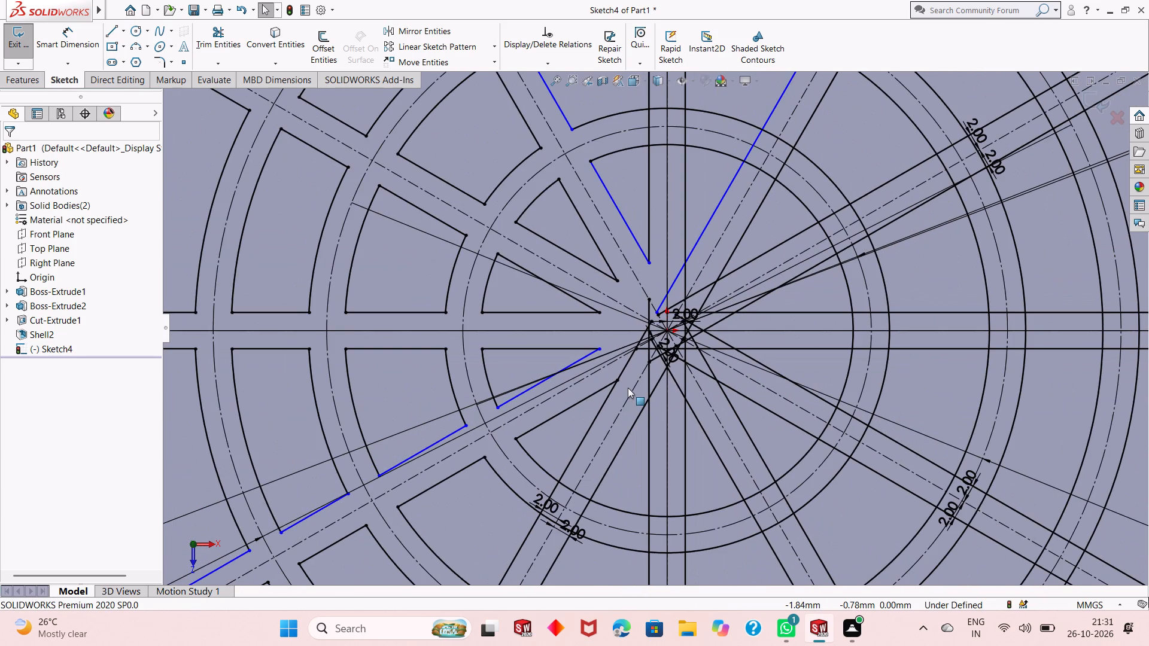
key("ctrl+z")
key("ctrl+z")
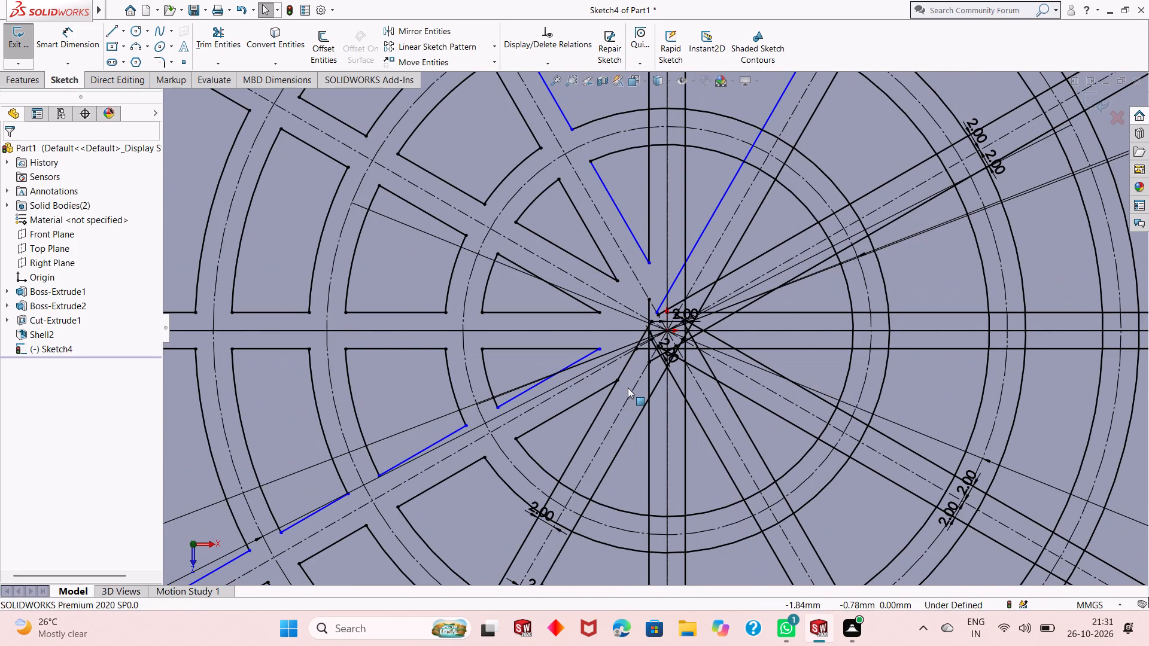
key("ctrl+z")
key("ctrl+z")
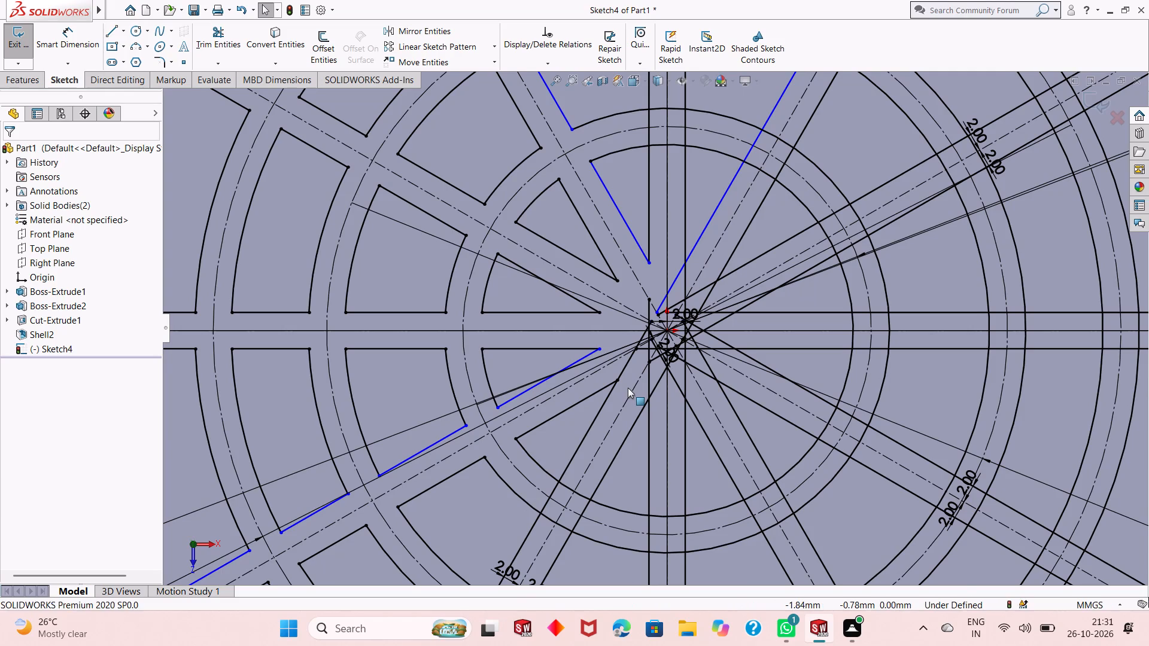
key("ctrl+z")
key("ctrl+z")
key("ctrl+z")
key("ctrl+z")
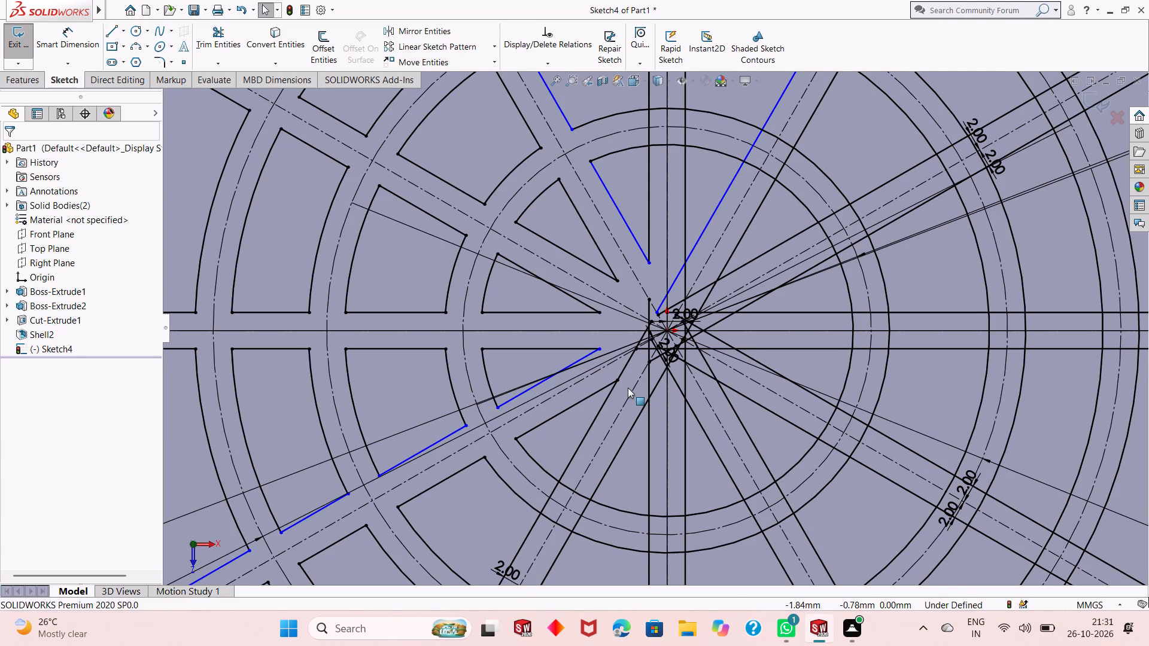
key("ctrl+z")
key("ctrl+z")
Undo the dimension deletion on the steep upper-right spoke's left edge and the hub-end trims of both upper-right spokes.
scroll(640, 388, "up", 5)
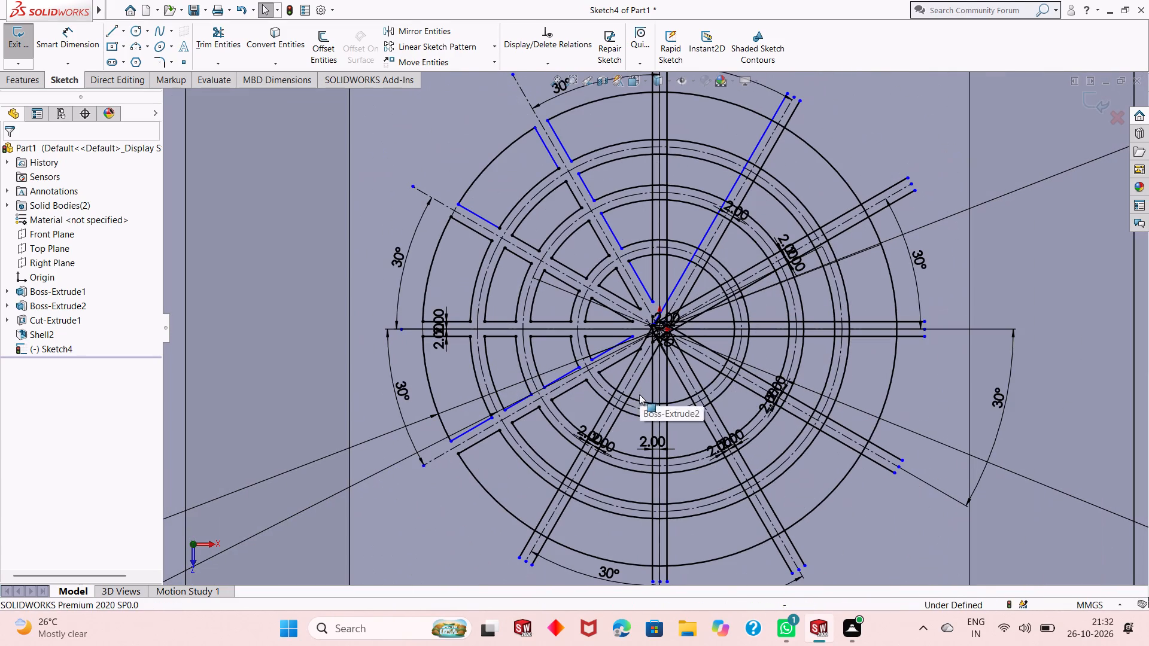
key("ctrl+z")
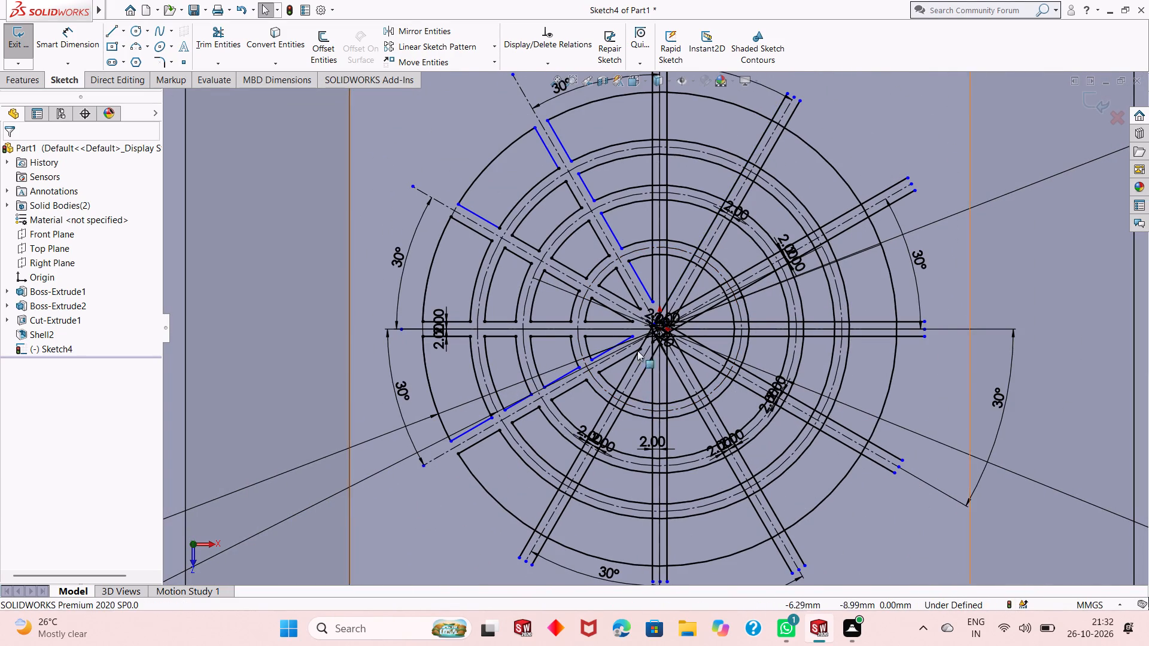
scroll(644, 331, "down", 16)
scroll(658, 266, "down", 6)
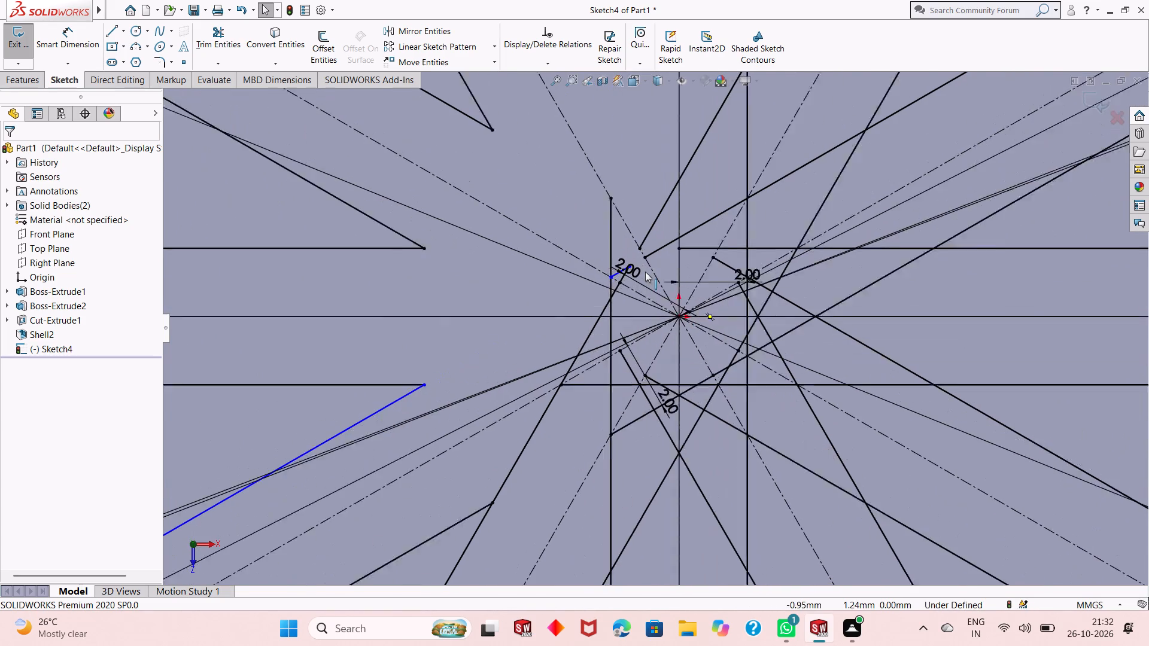
scroll(645, 272, "down", 7)
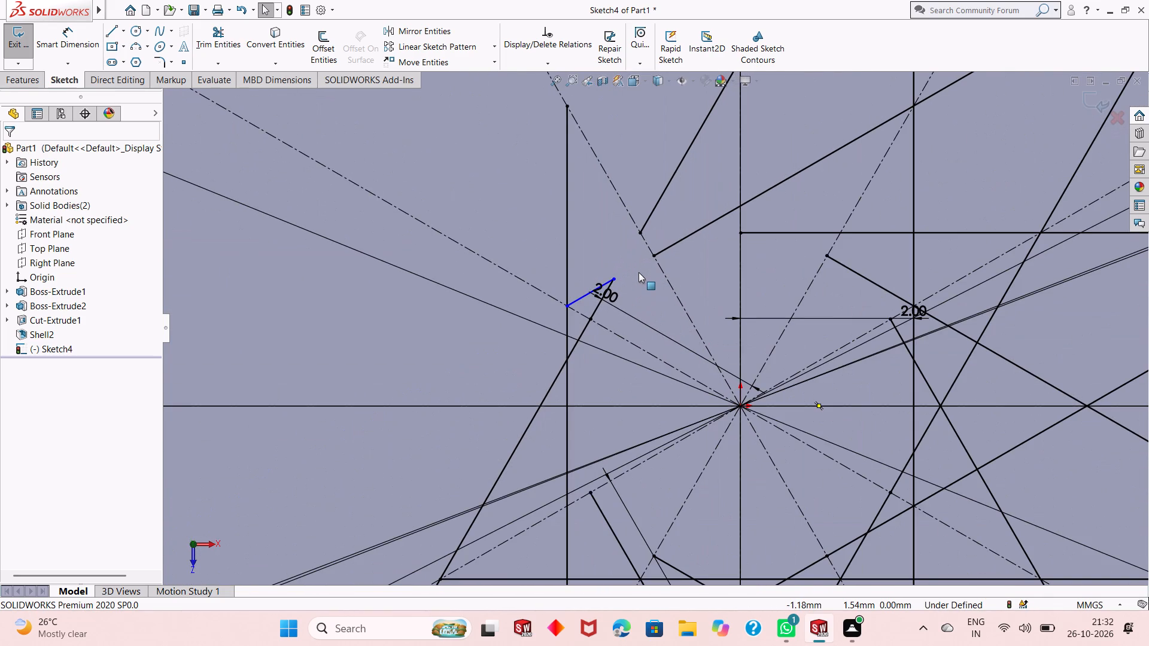
key("ctrl+z")
key("ctrl+z")
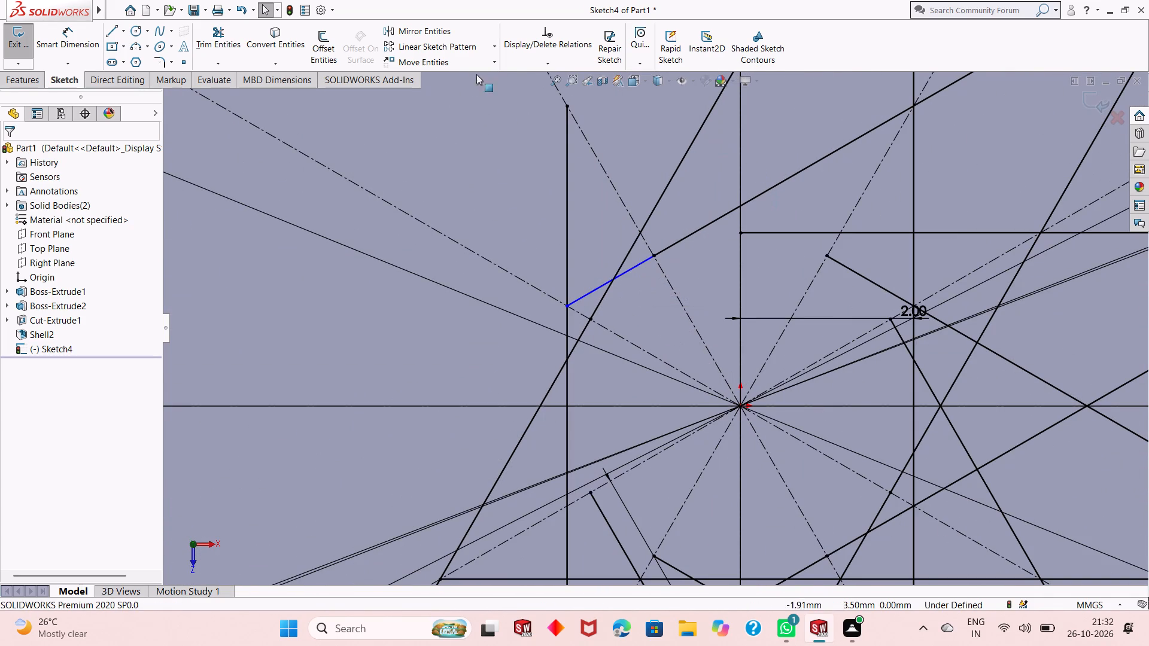
Trim the leftover hub ends of the shallow upper-right spoke's upper edge and the steep upper-right spoke's left edge.
left_click(235, 39)
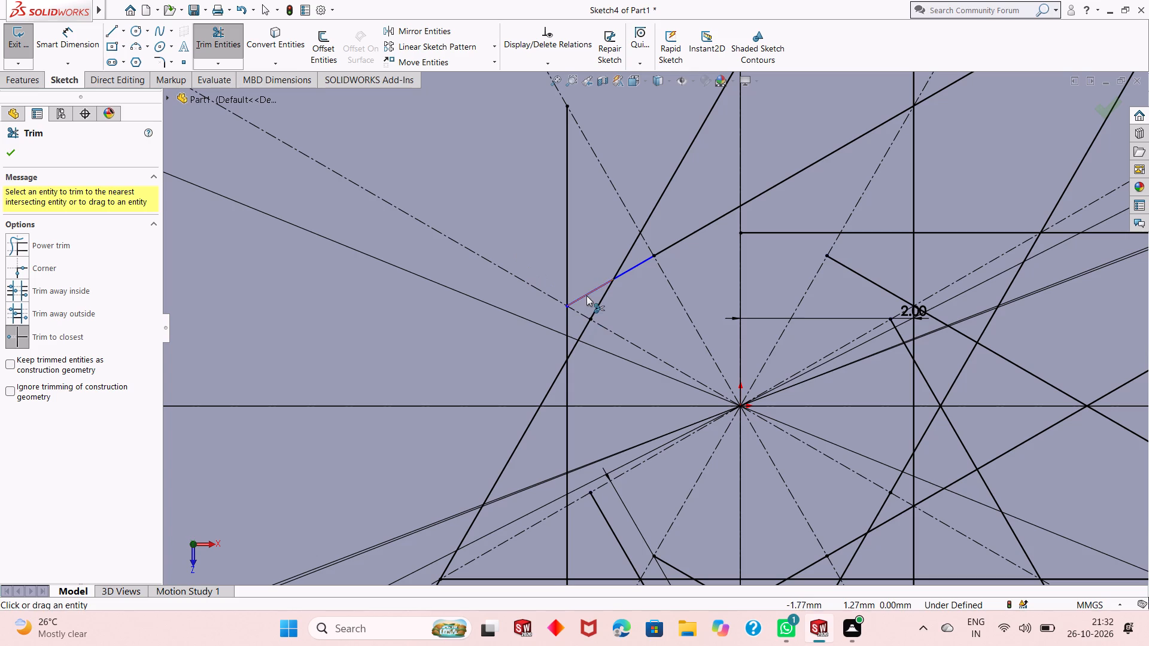
left_click(586, 295)
left_click(628, 272)
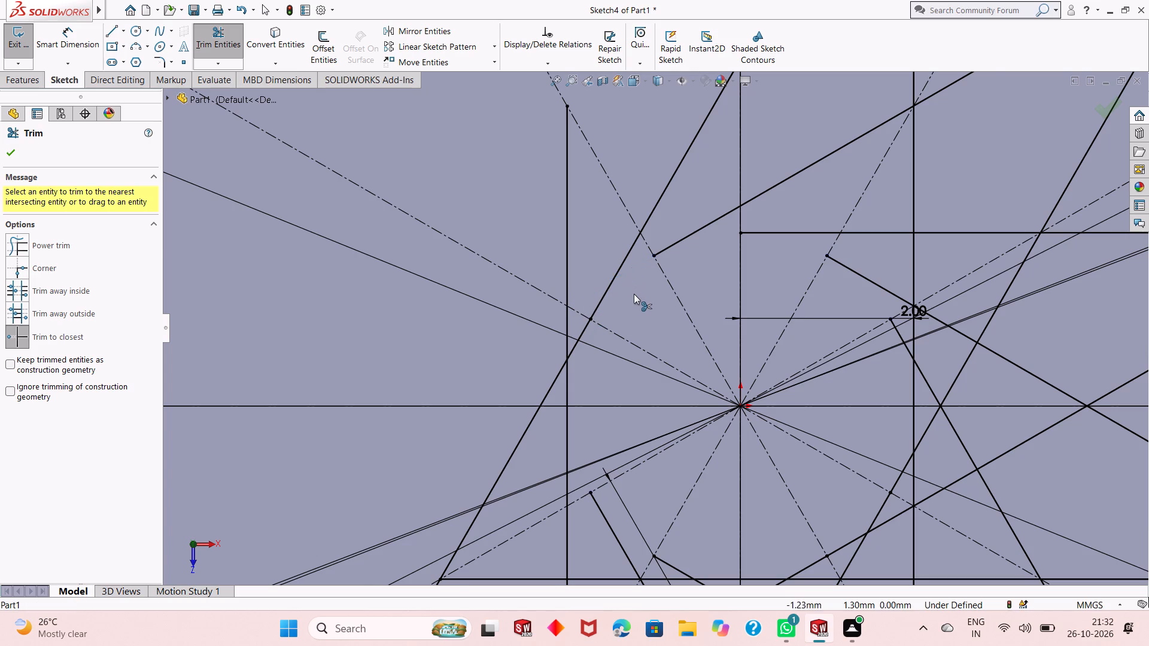
scroll(607, 330, "up", 4)
scroll(639, 323, "down", 3)
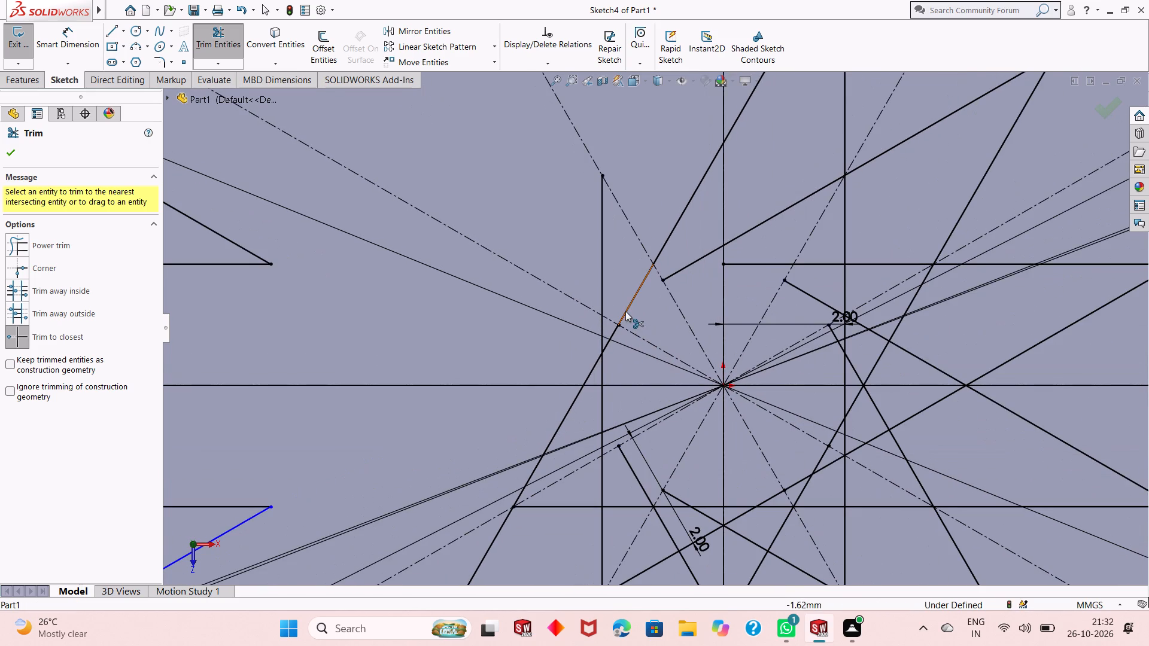
left_click(625, 311)
left_click(612, 335)
scroll(595, 358, "up", 10)
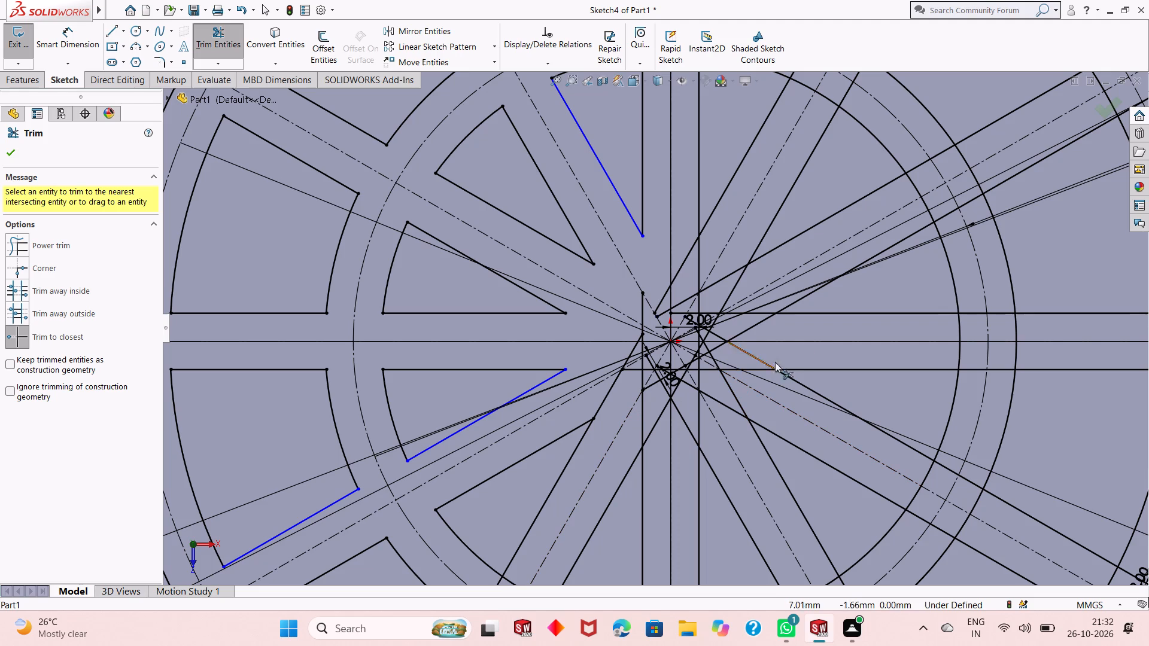
right_click(816, 324)
left_click(846, 362)
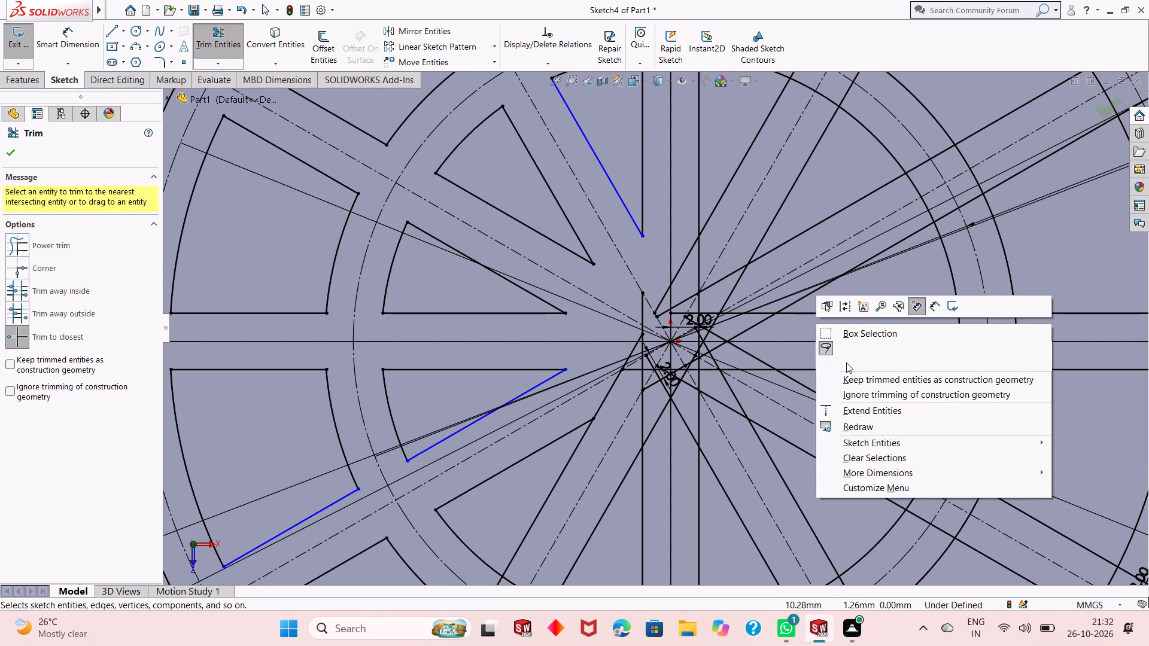
Delete both 2.00 mm dimensions between the steep lower-left spoke's centreline and its edges.
scroll(640, 437, "up", 9)
scroll(595, 484, "up", 2)
scroll(587, 518, "down", 2)
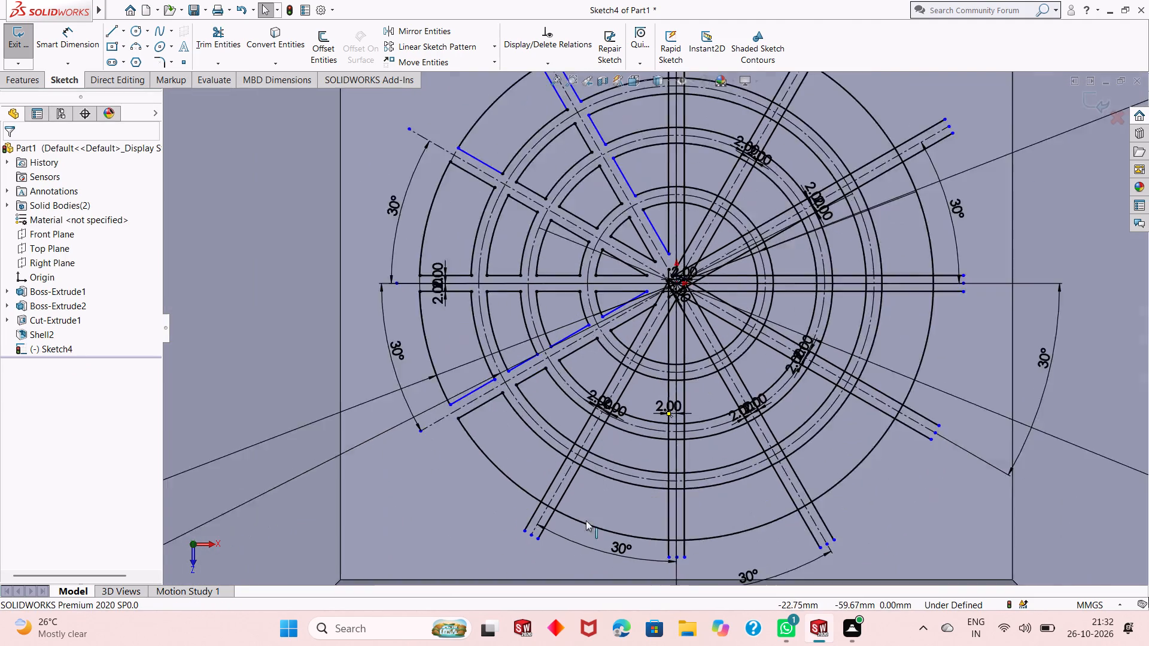
scroll(586, 520, "down", 2)
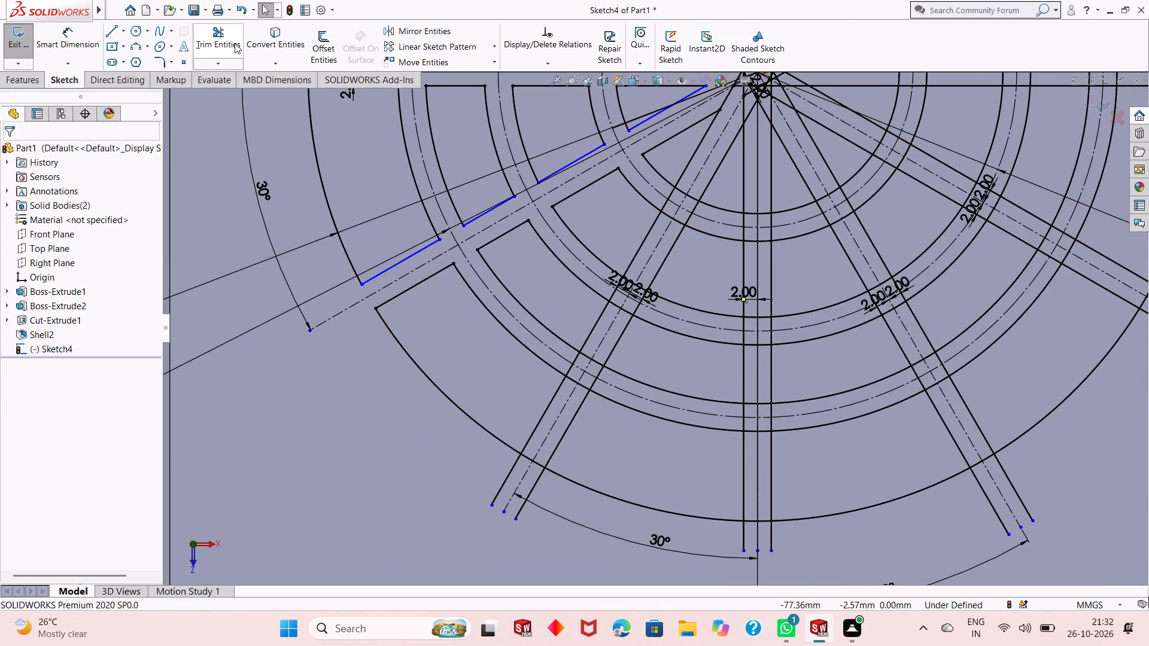
right_click(627, 284)
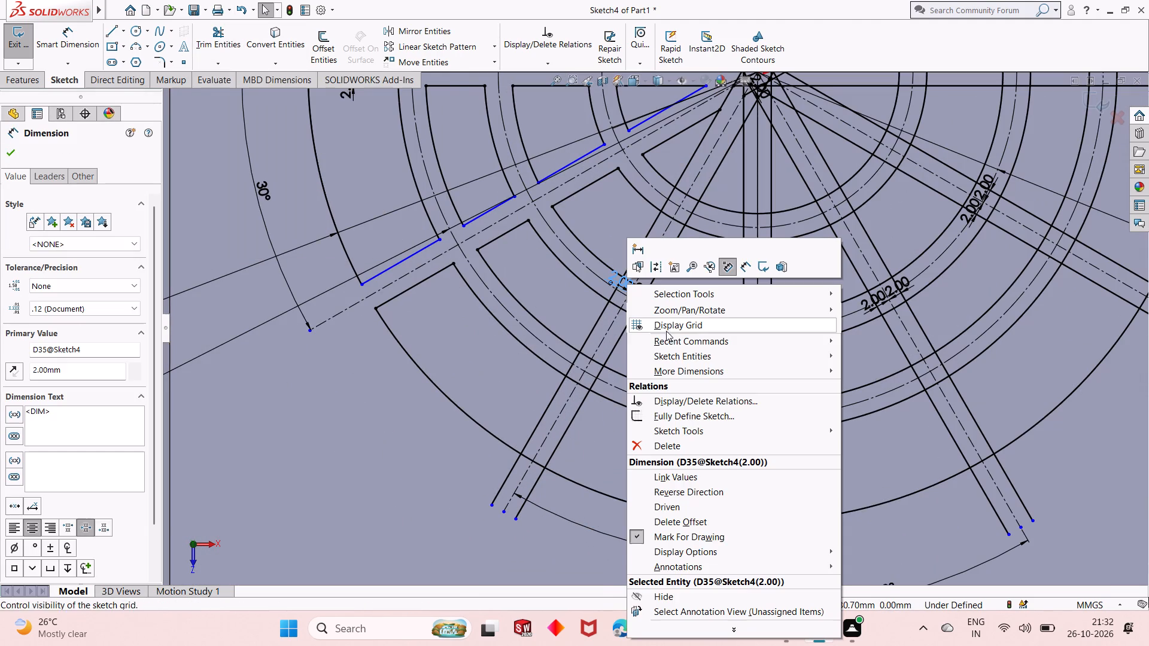
left_click(671, 447)
right_click(648, 295)
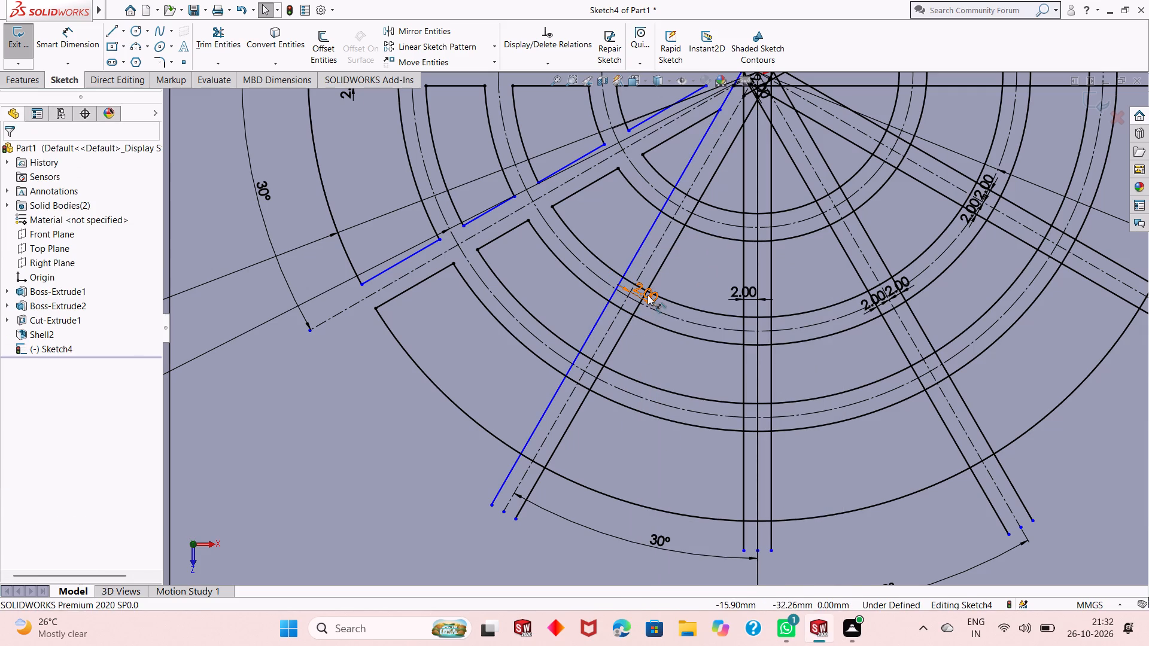
left_click(719, 458)
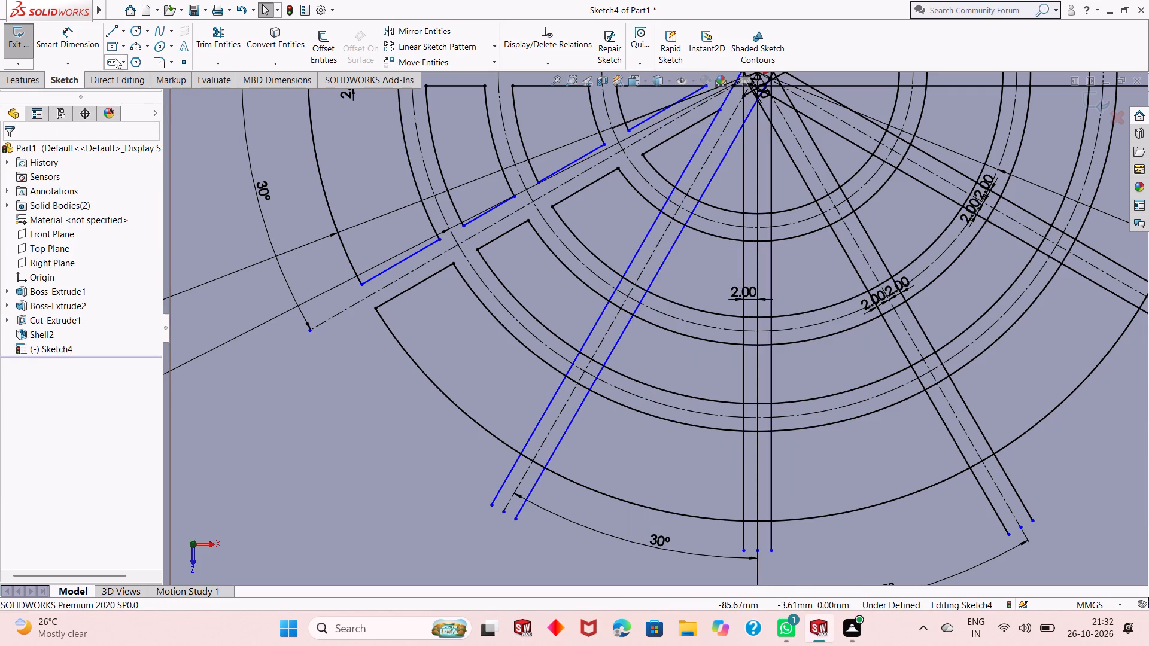
Trim the steep lower-left spoke's edges beyond the outermost circle, and the circle's arc between those edges.
left_click(217, 42)
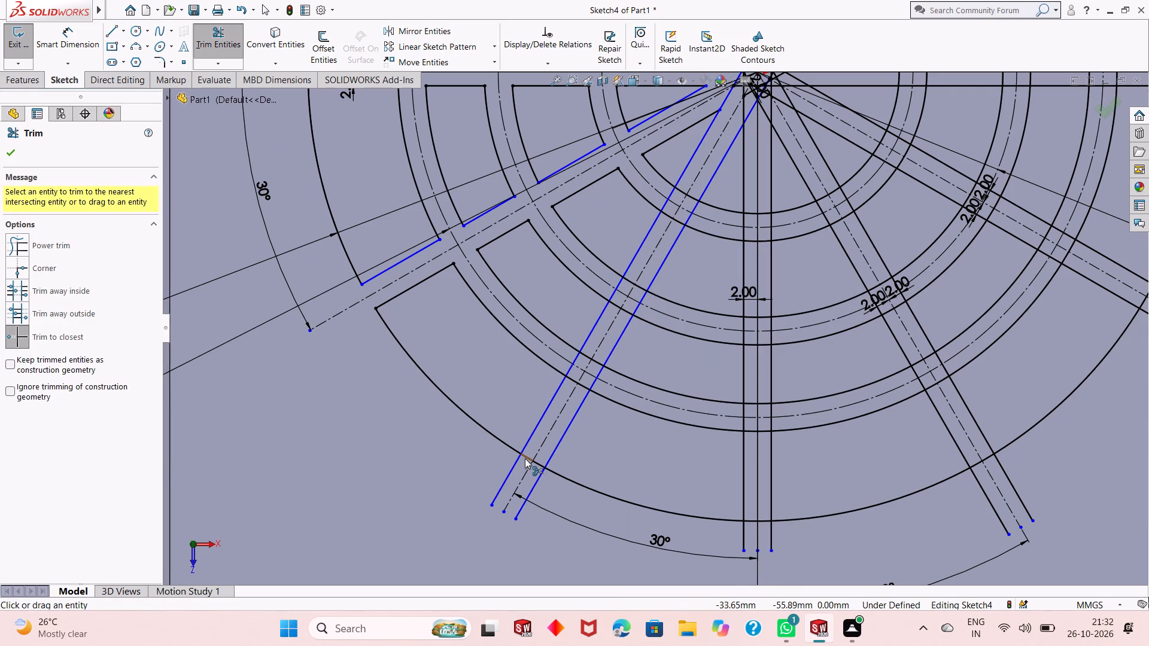
left_click(525, 458)
left_click(509, 475)
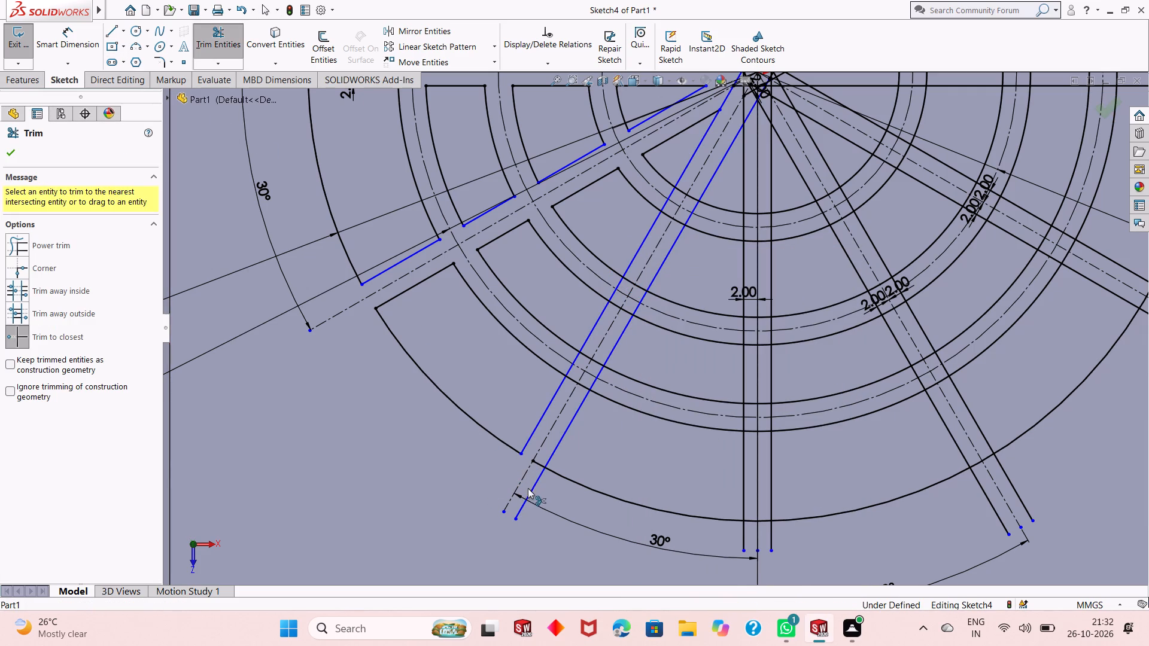
left_click(533, 487)
left_click(537, 465)
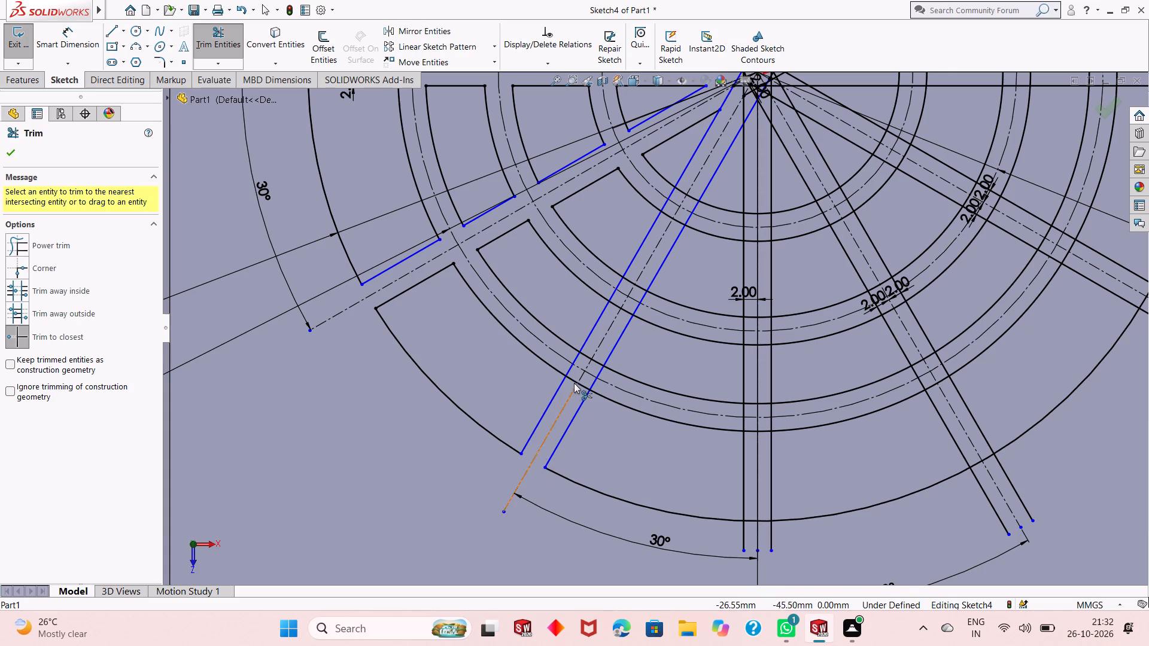
Trim the arcs and edge segments where the steep lower-left spoke crosses the outermost ring band, keeping the centrelines.
scroll(574, 382, "down", 7)
left_click(593, 365)
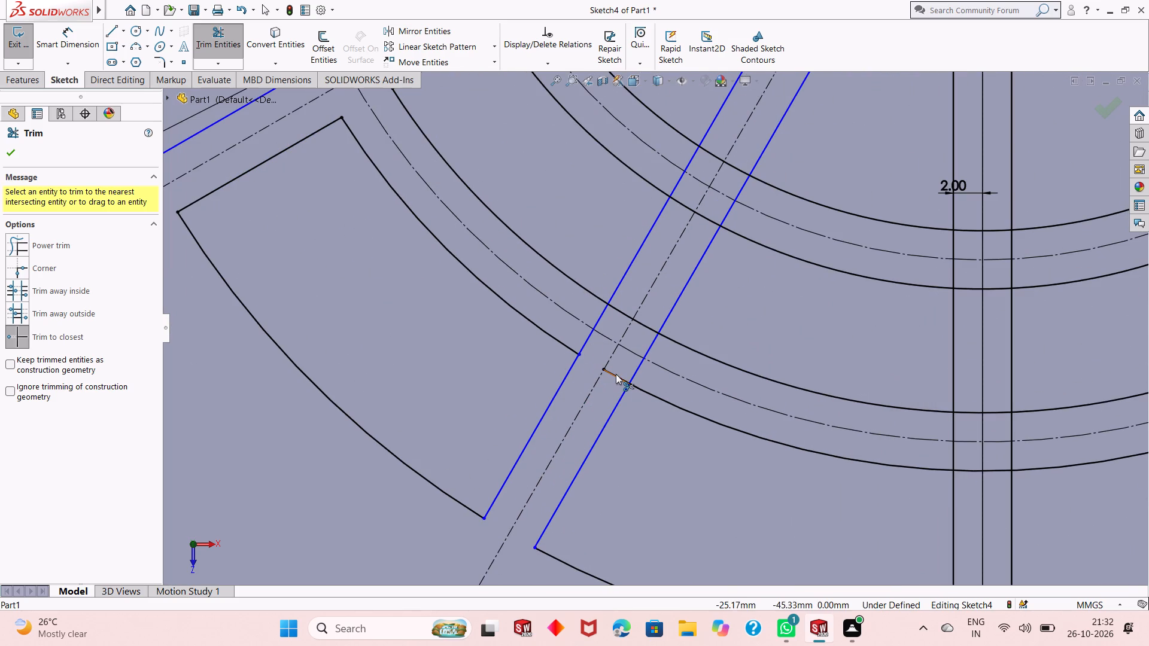
left_click(616, 374)
left_click(590, 339)
left_click(639, 368)
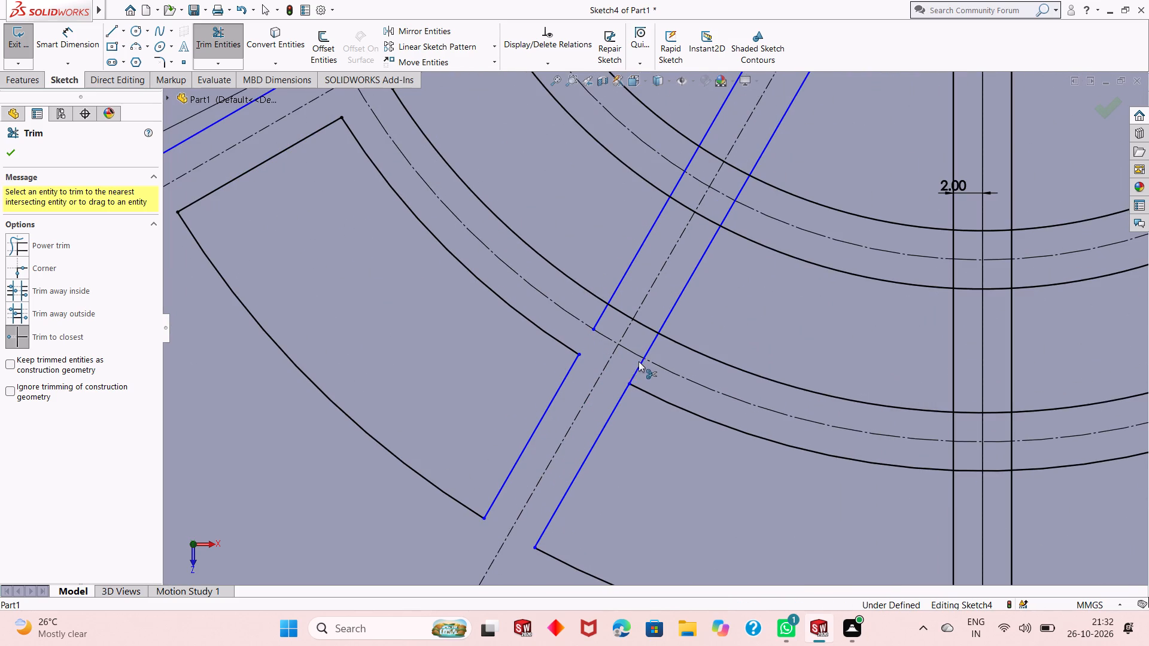
left_click(648, 348)
left_click(598, 314)
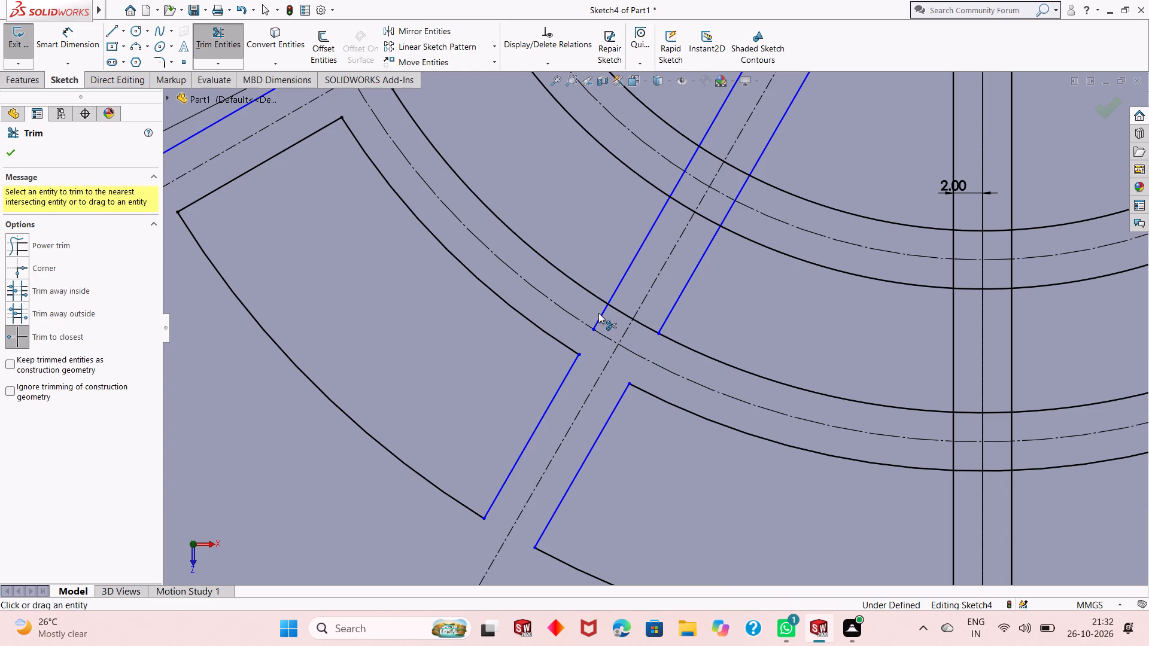
left_click(603, 312)
left_click(622, 312)
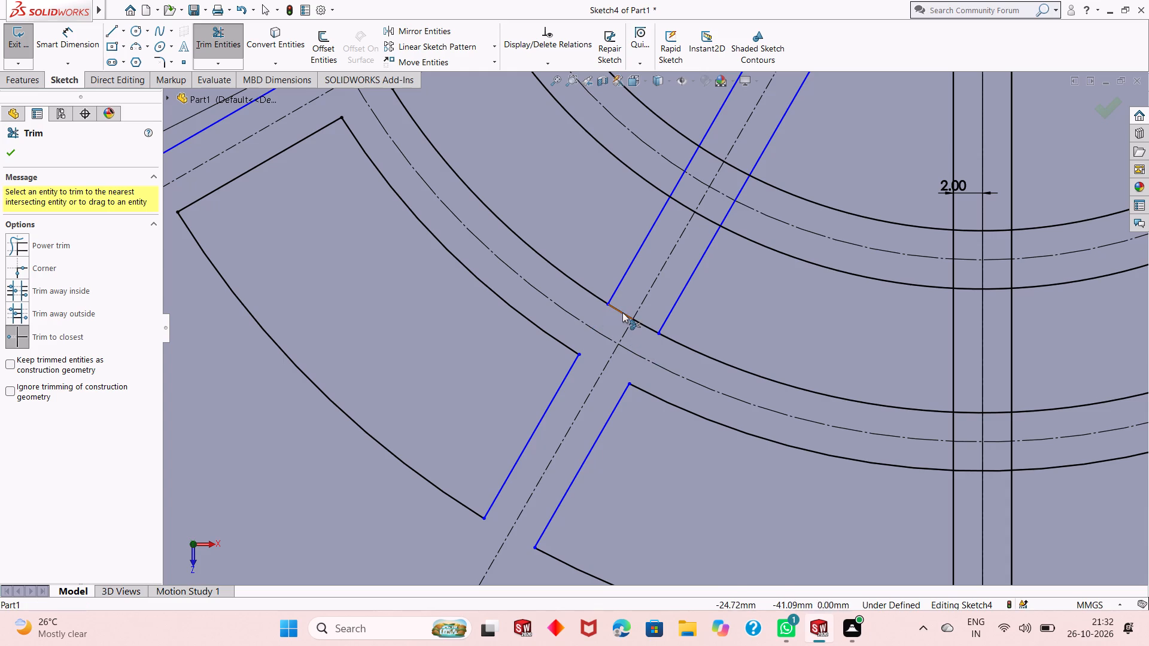
left_click(642, 325)
Trim the arcs and edge segments where the steep lower-left spoke crosses the middle ring band, keeping the centrelines.
scroll(616, 371, "up", 4)
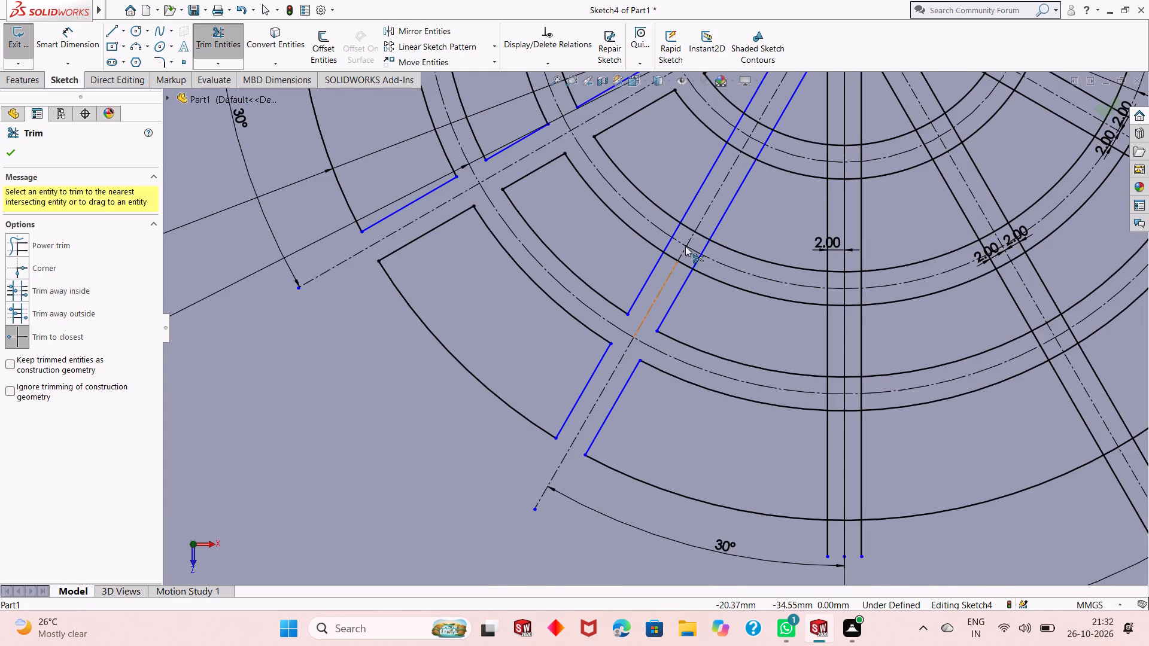
scroll(696, 225, "down", 8)
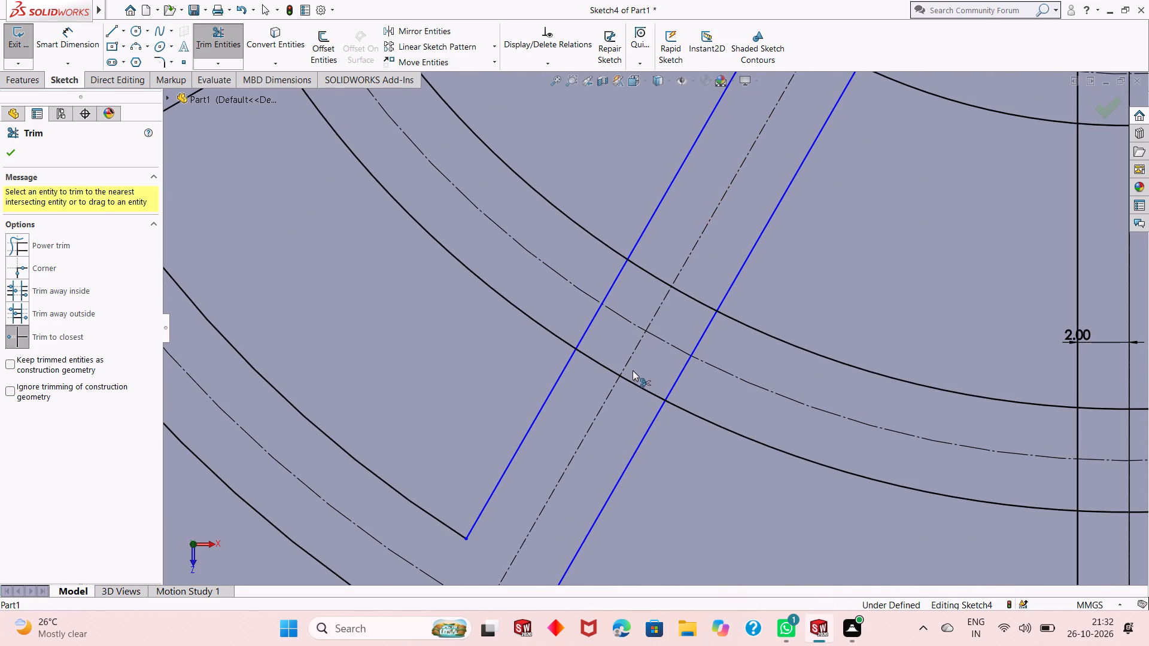
left_click(636, 383)
left_click(614, 368)
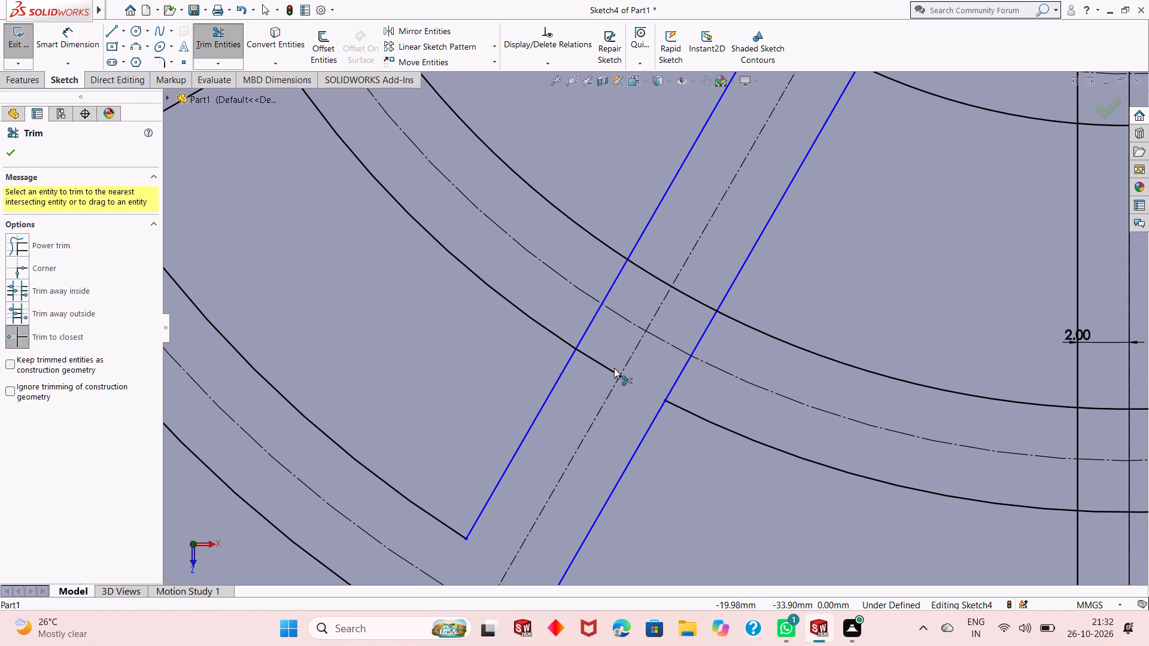
left_click(604, 365)
left_click(595, 320)
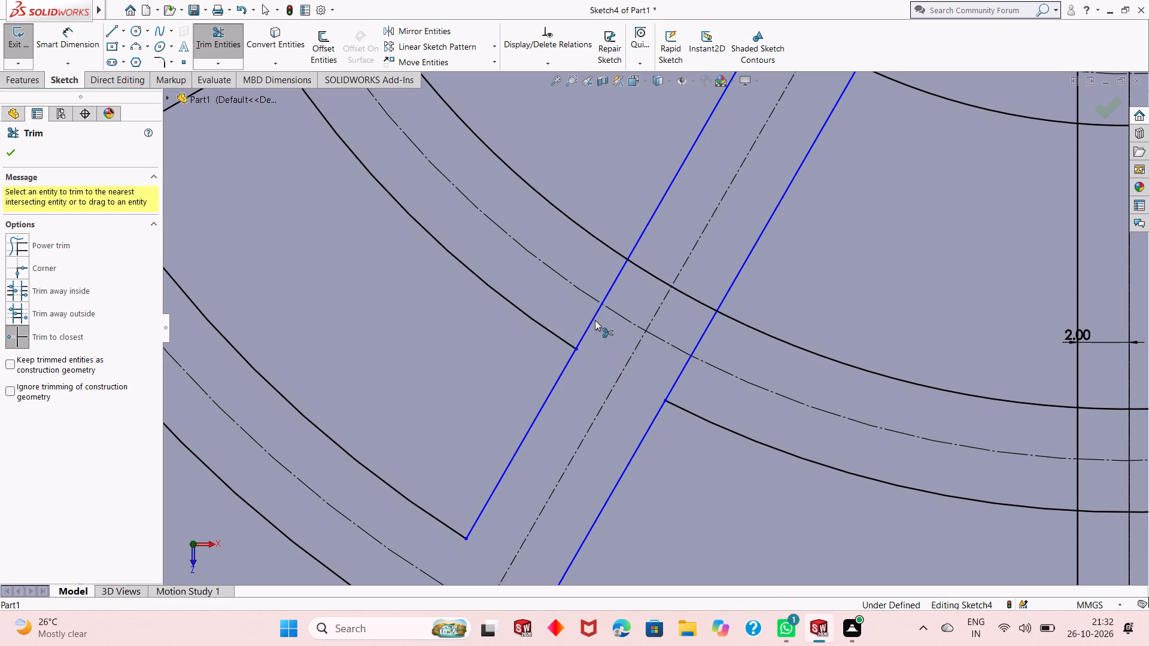
left_click(682, 369)
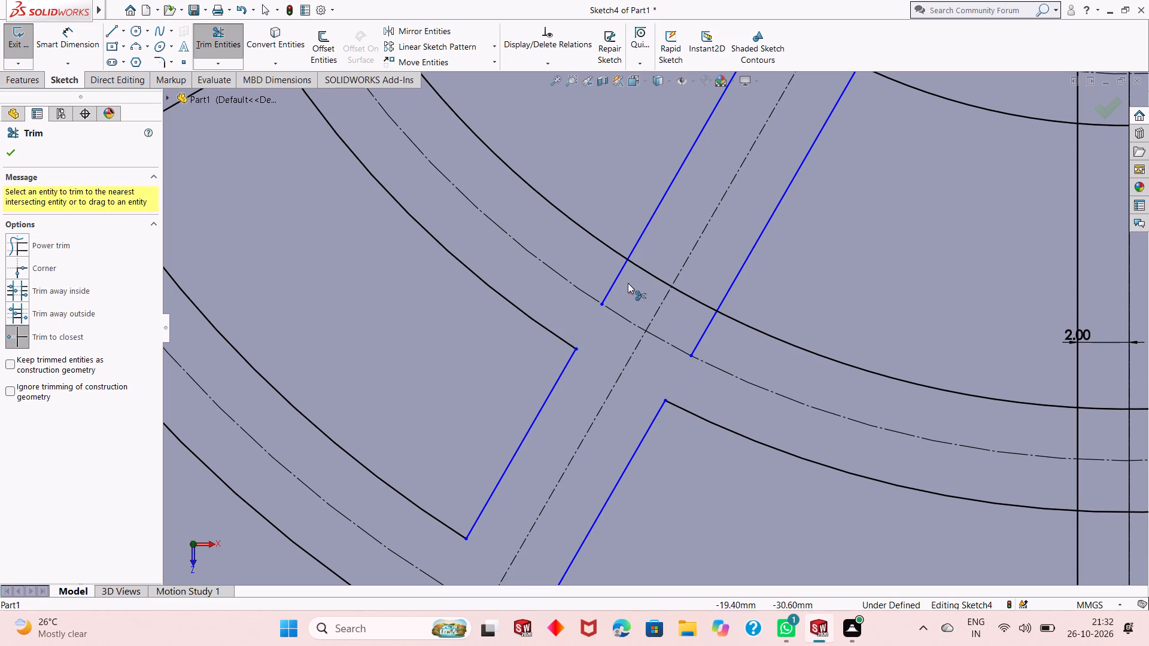
left_click(615, 282)
left_click(710, 328)
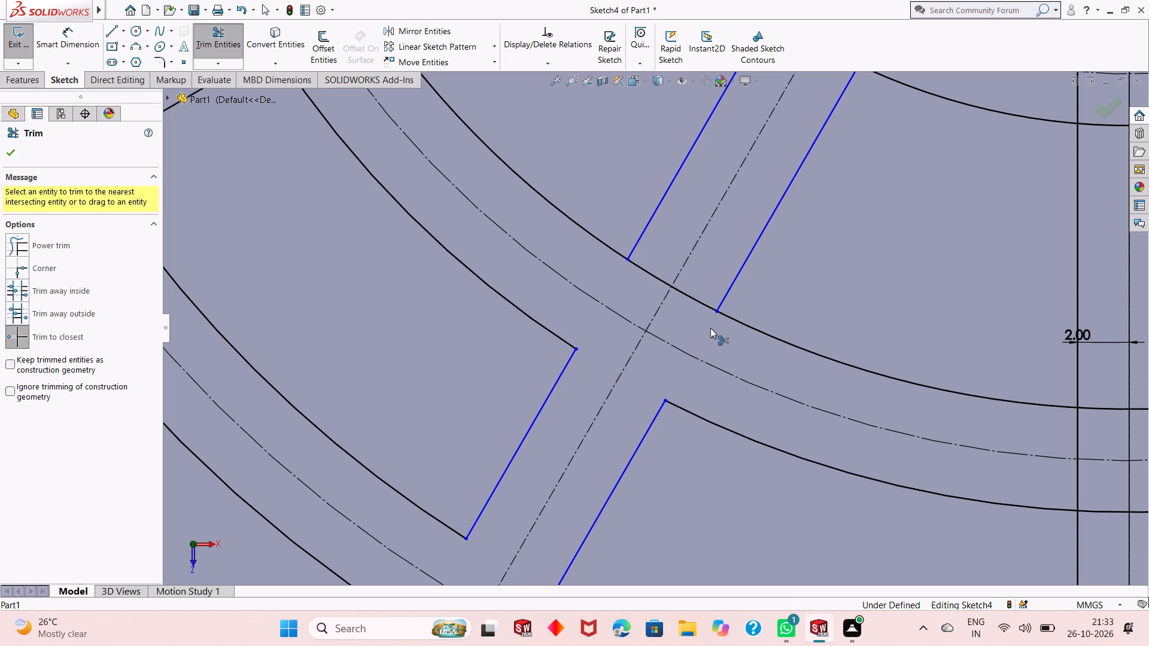
left_click(705, 305)
left_click(658, 280)
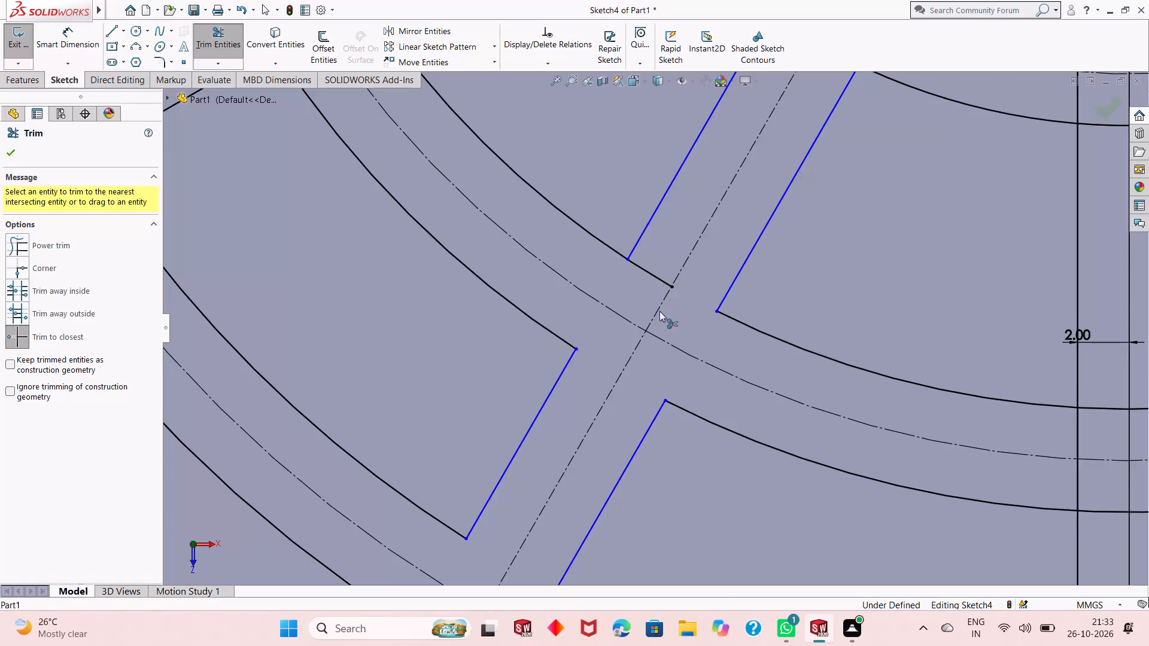
Trim the arcs and edge segments where the steep lower-left spoke crosses the innermost ring band, keeping the centrelines.
scroll(637, 415, "up", 9)
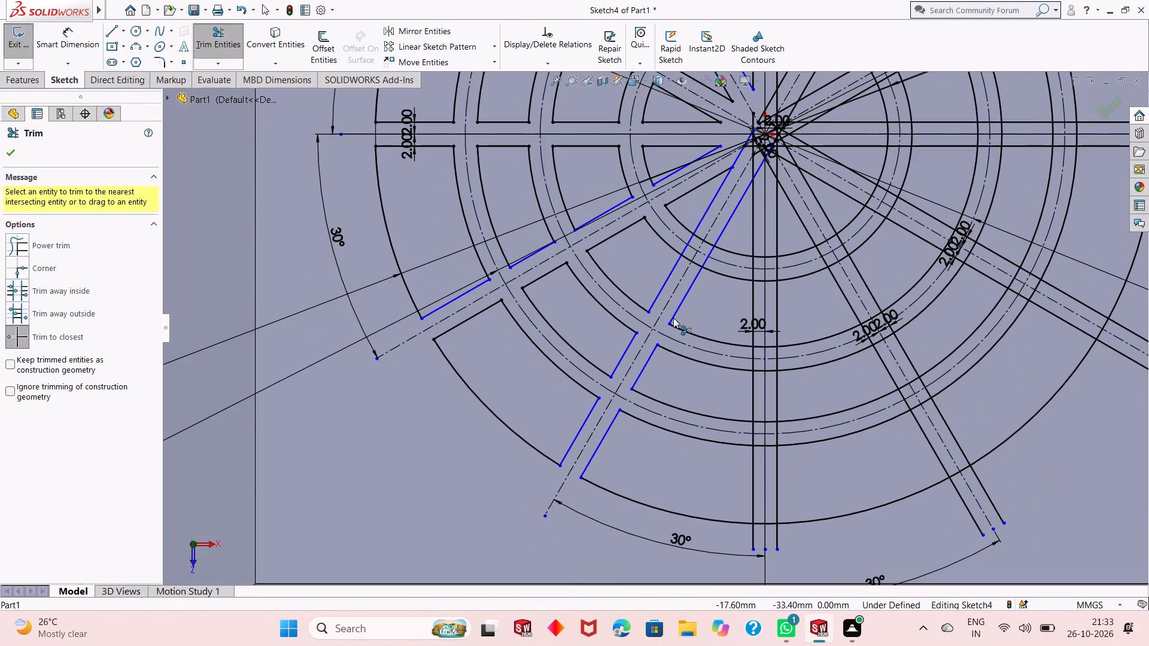
scroll(697, 233, "down", 5)
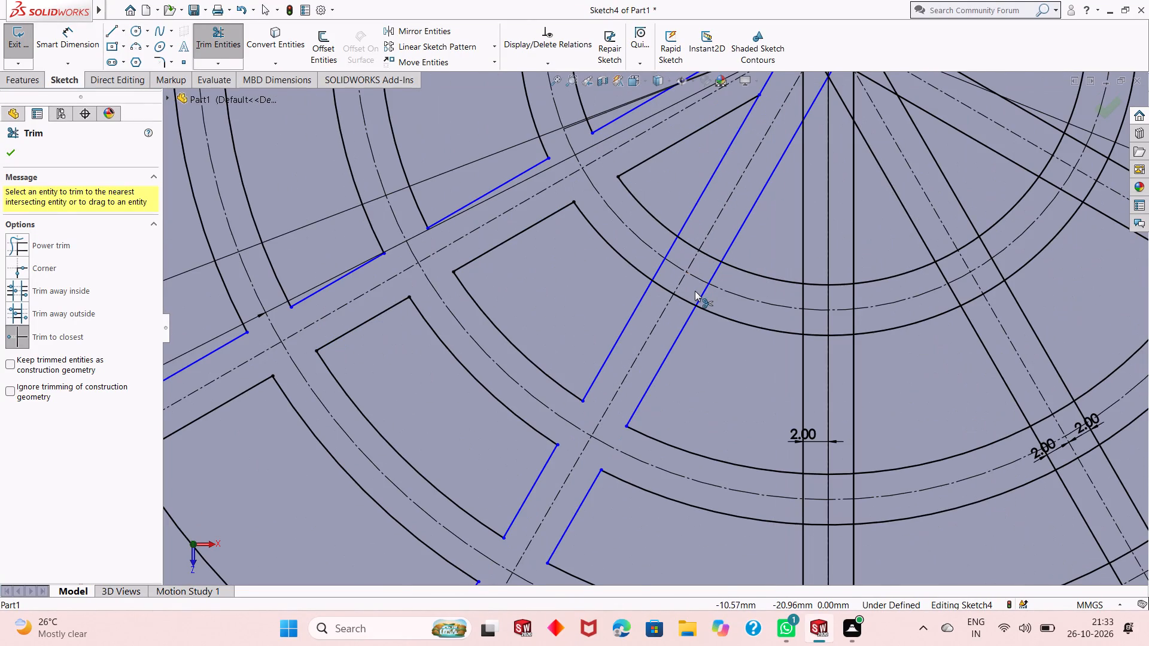
scroll(695, 291, "down", 1)
left_click(679, 304)
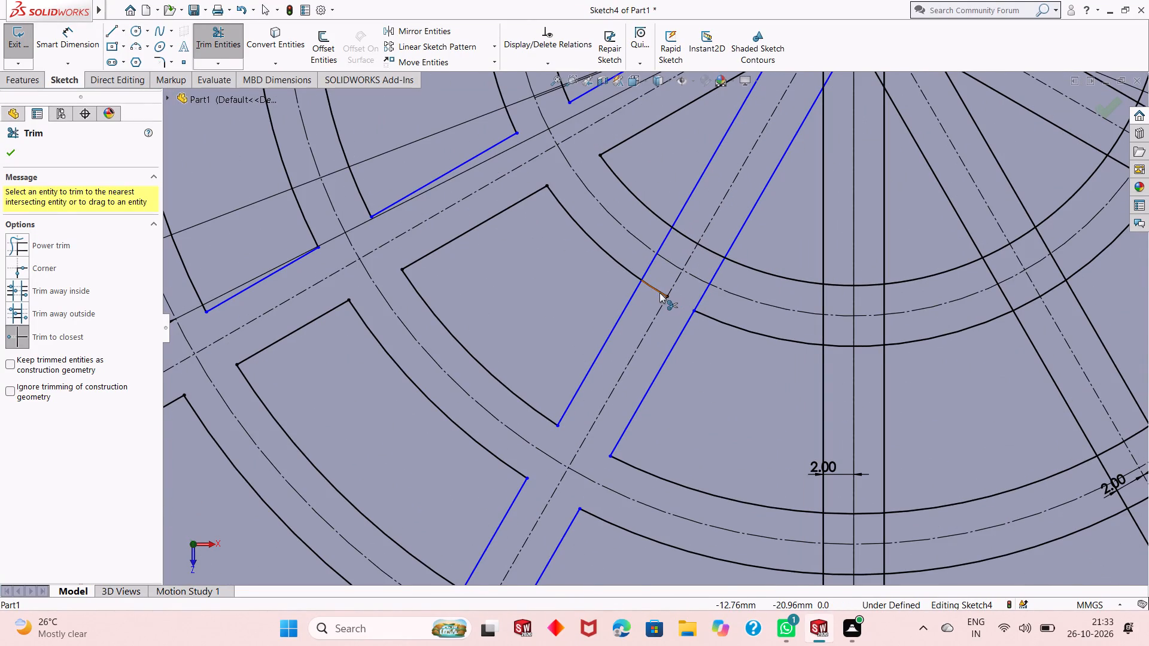
left_click(659, 292)
left_click(652, 263)
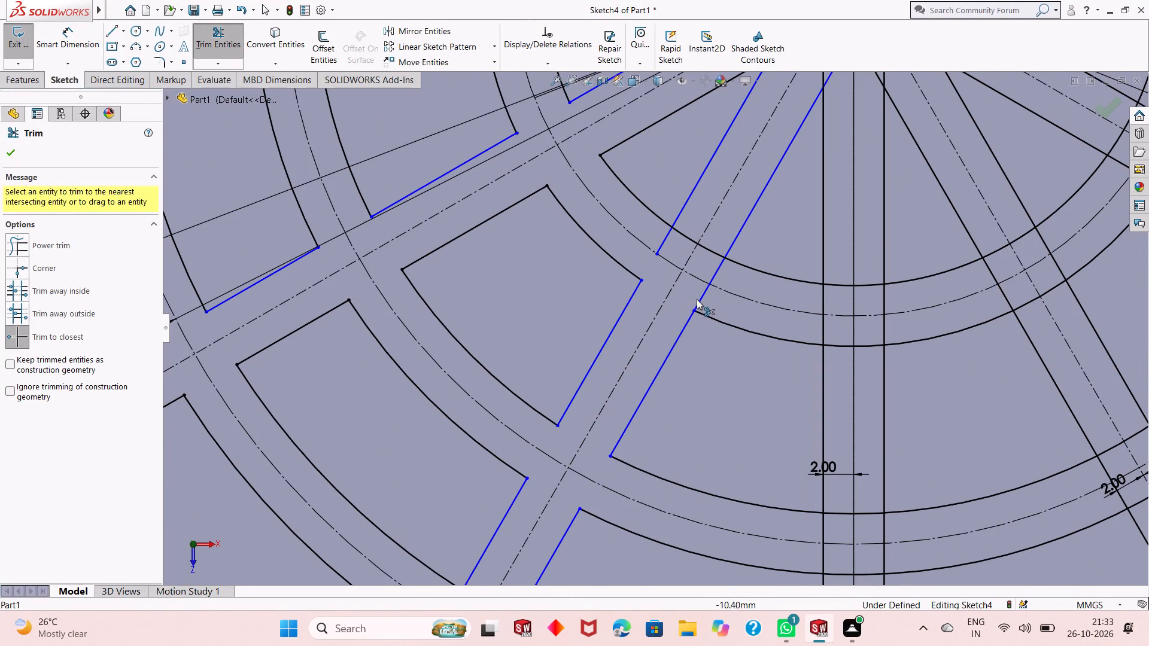
left_click(700, 297)
scroll(692, 330, "up", 3)
scroll(696, 246, "down", 7)
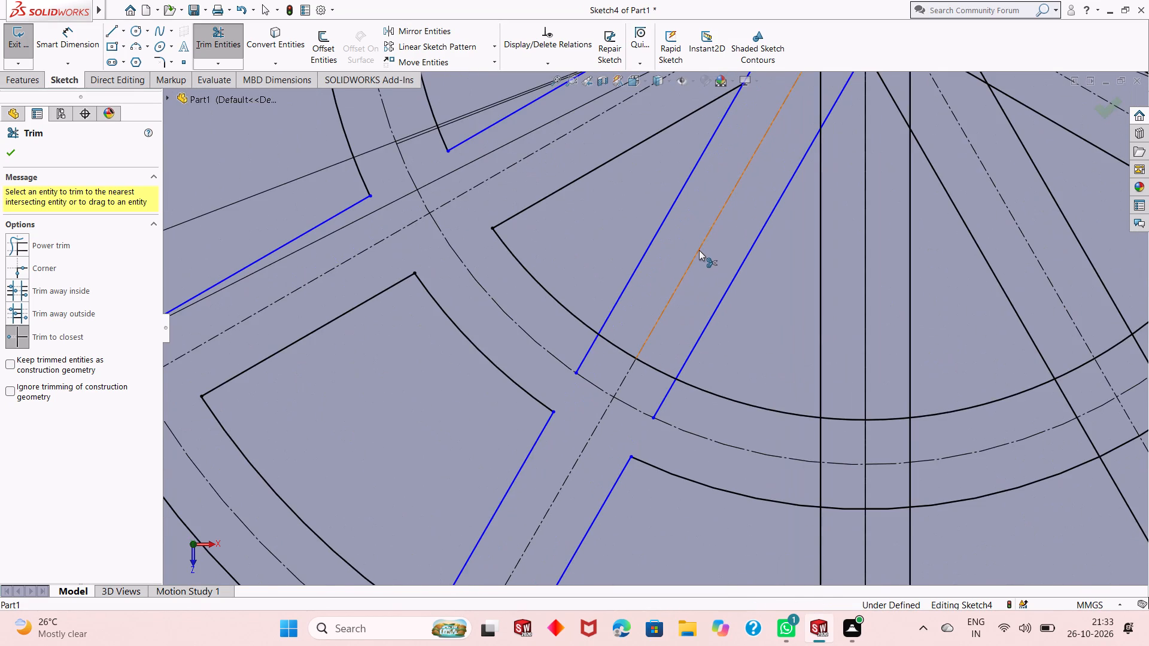
scroll(699, 251, "down", 1)
left_click(564, 377)
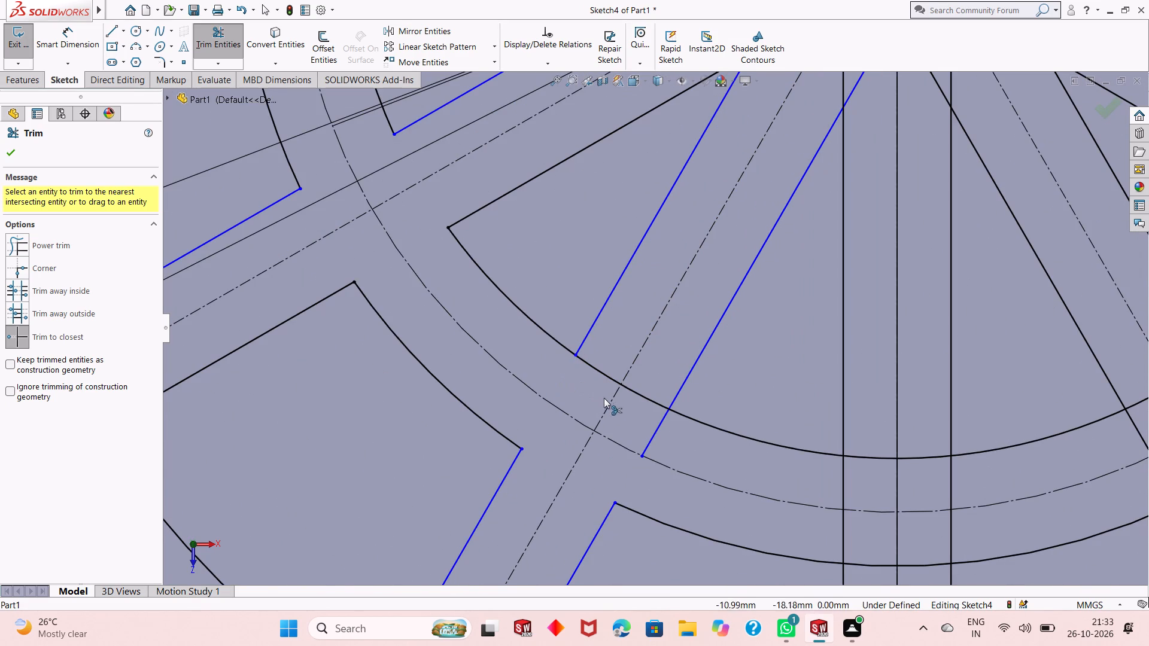
left_click(651, 437)
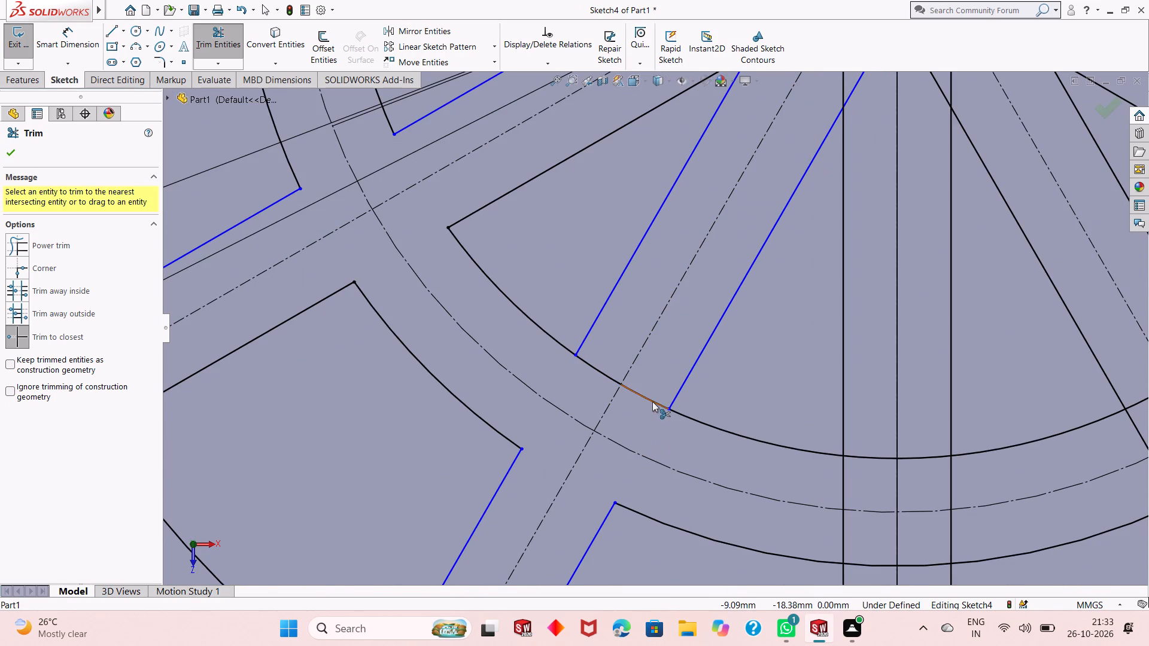
left_click(652, 401)
left_click(604, 377)
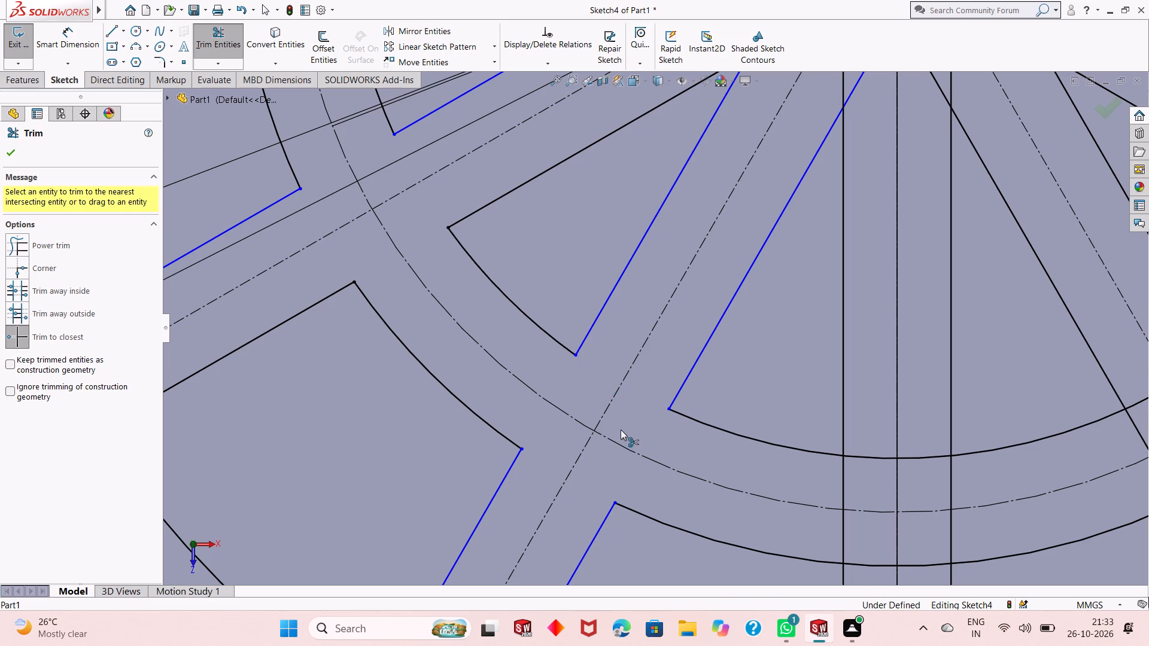
Trim the hub end of the steep lower-left spoke's left edge back to its corner with the shallow lower-left spoke's lower edge.
scroll(621, 432, "up", 5)
scroll(727, 190, "down", 6)
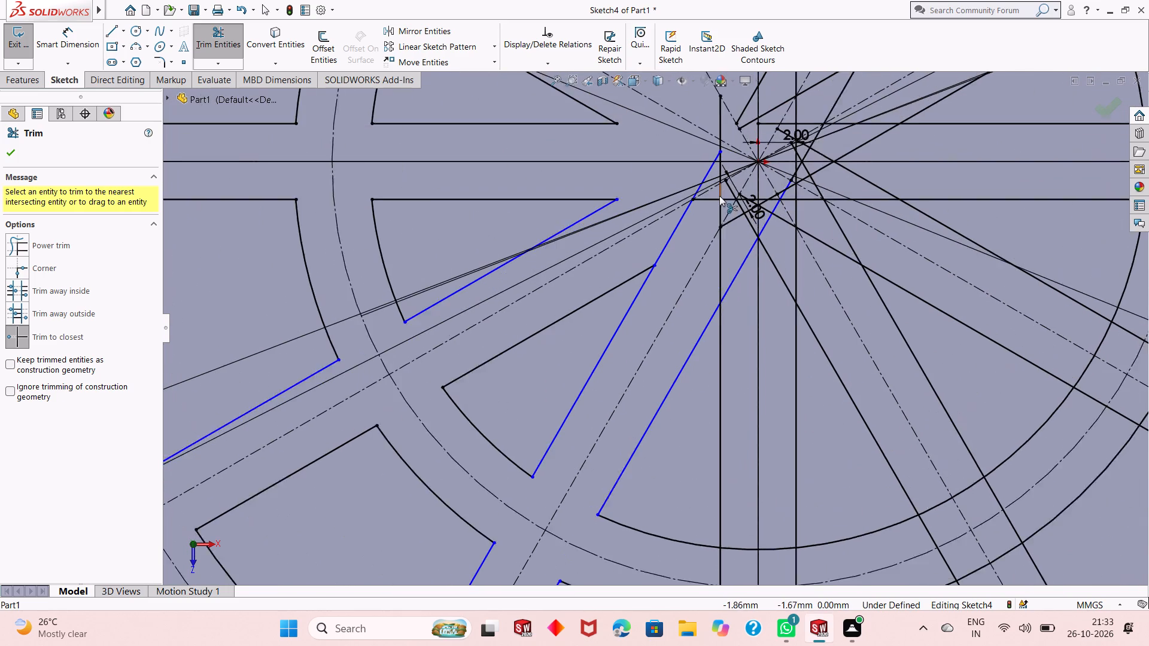
scroll(719, 196, "down", 8)
left_click(688, 133)
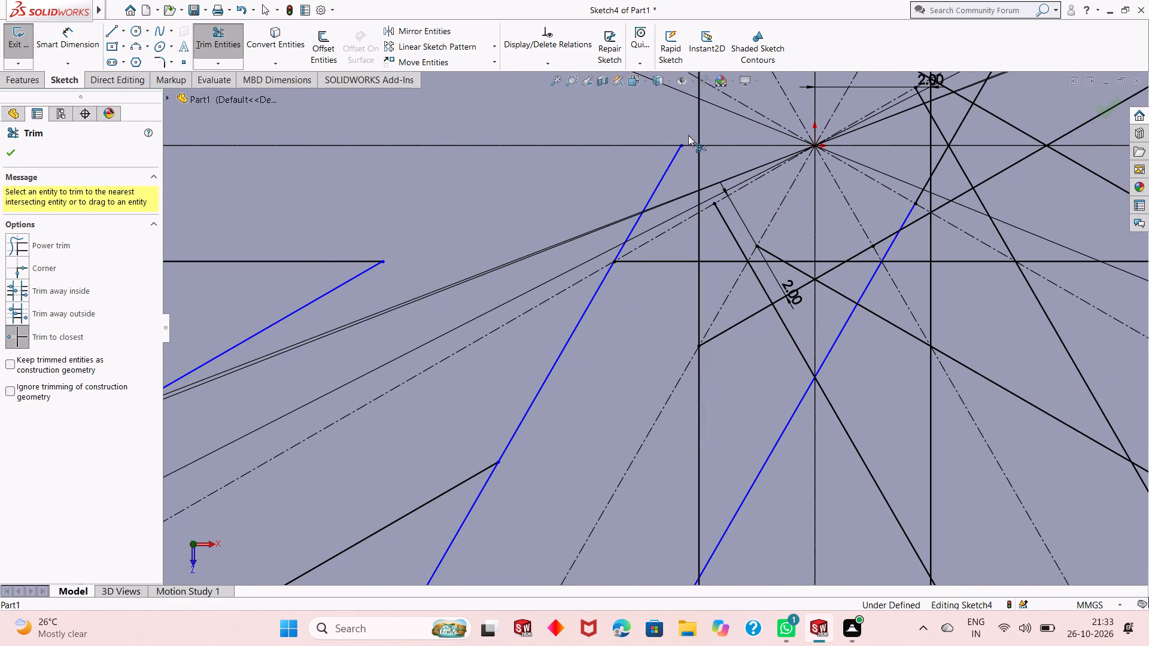
left_click(665, 175)
left_click(610, 277)
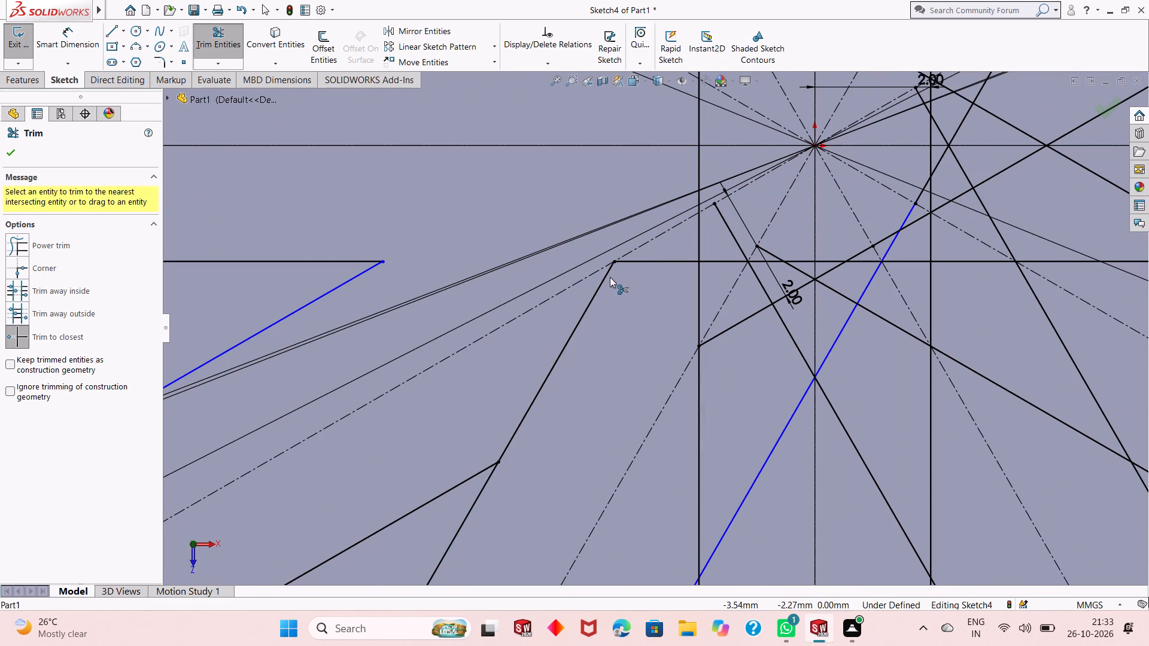
left_click(559, 355)
Trim the leftover hub ends of the horizontal spoke's lower edge and the upper part of the vertical spoke's left edge.
scroll(571, 410, "up", 10)
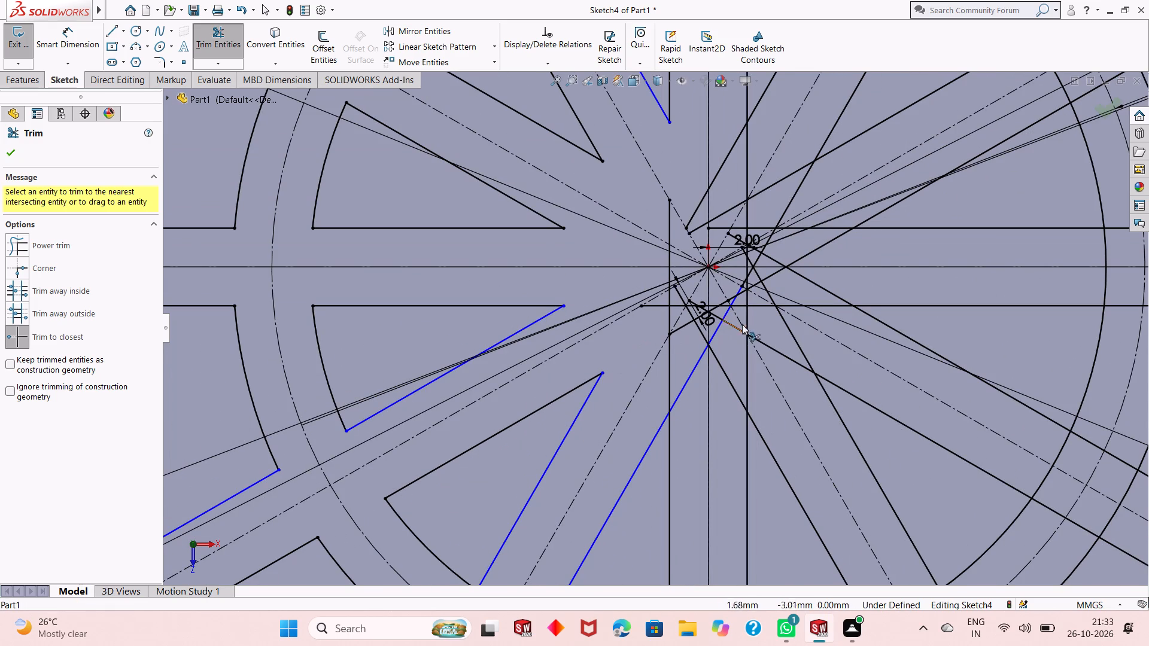
scroll(783, 319, "down", 3)
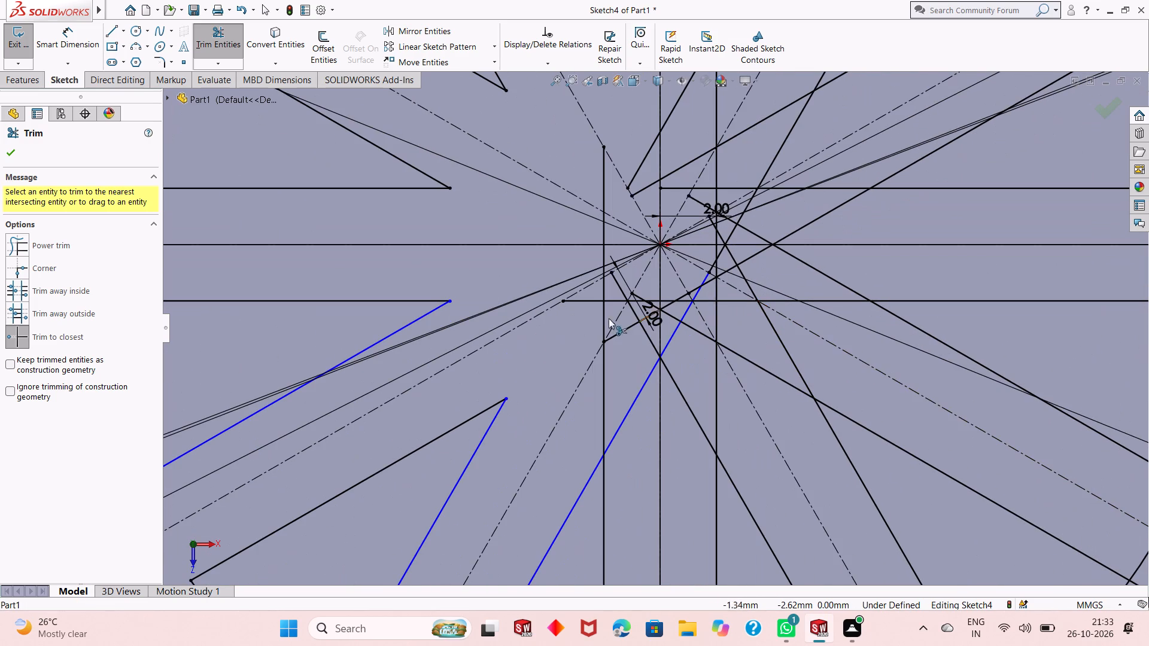
left_click(581, 300)
left_click(611, 299)
left_click(604, 167)
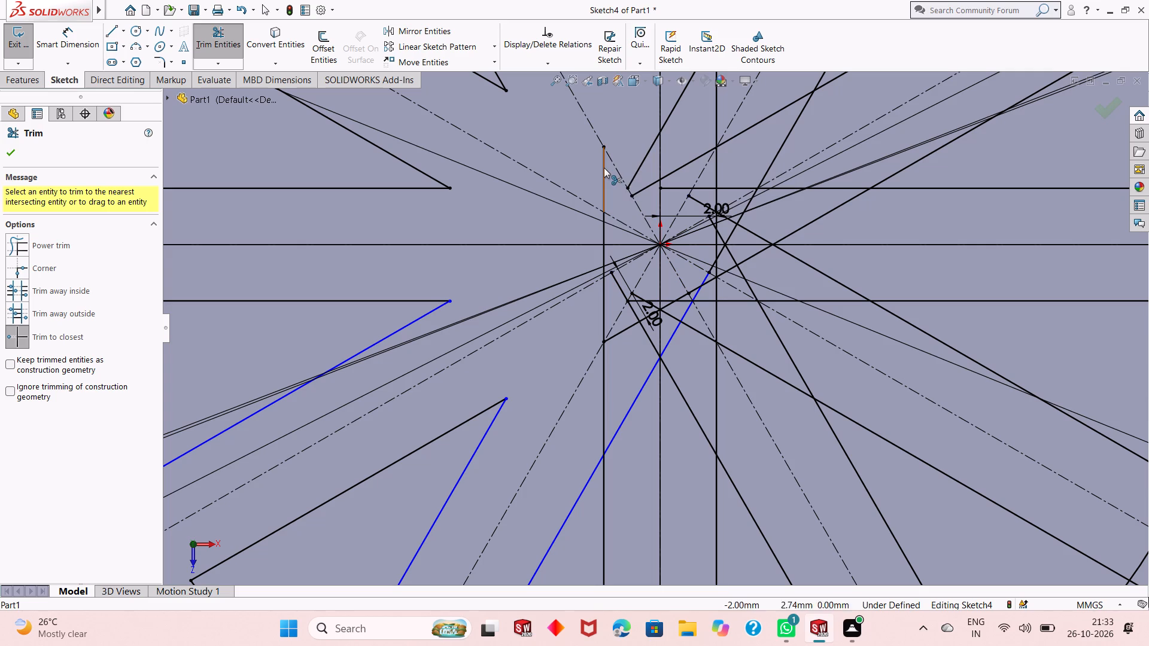
left_click(602, 218)
left_click(602, 249)
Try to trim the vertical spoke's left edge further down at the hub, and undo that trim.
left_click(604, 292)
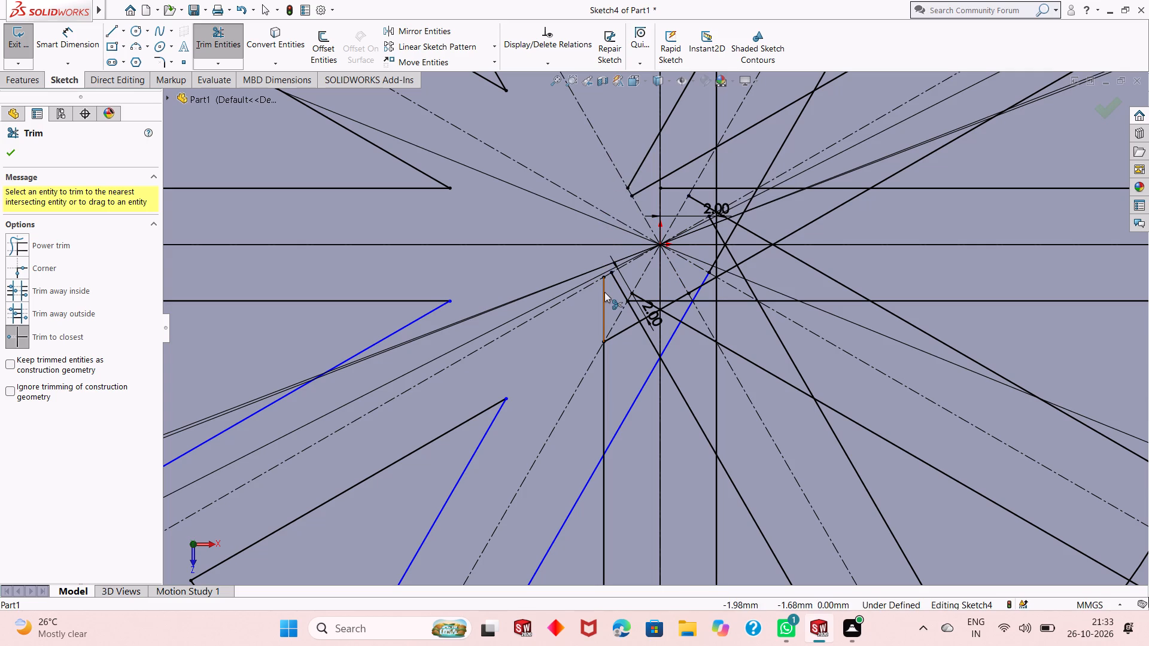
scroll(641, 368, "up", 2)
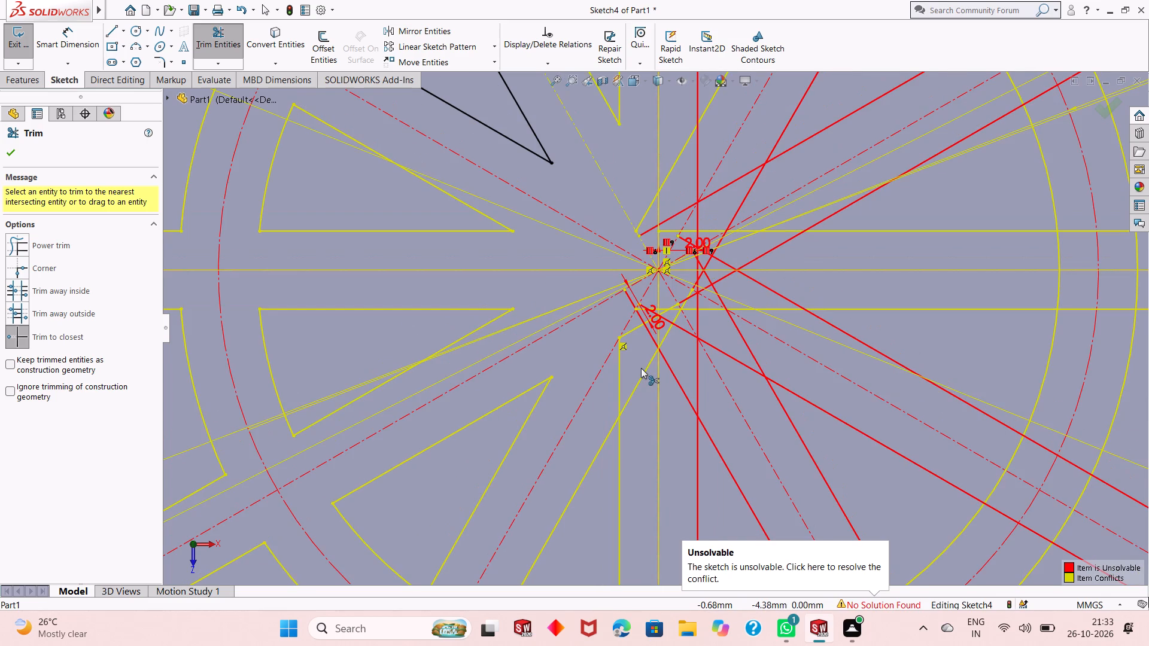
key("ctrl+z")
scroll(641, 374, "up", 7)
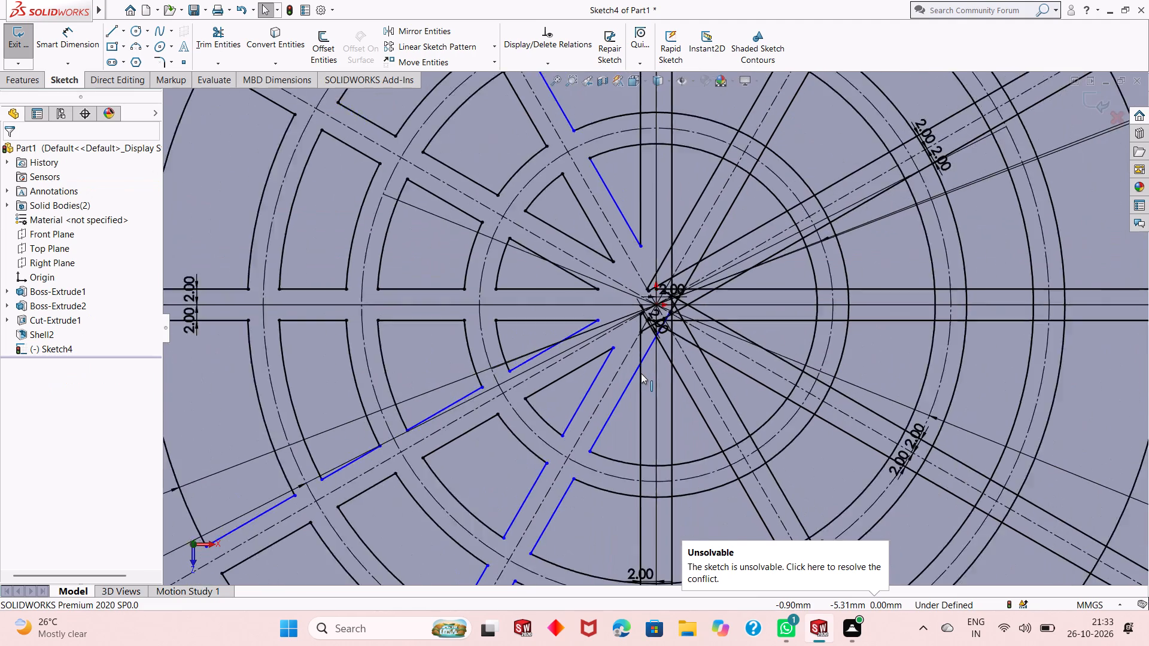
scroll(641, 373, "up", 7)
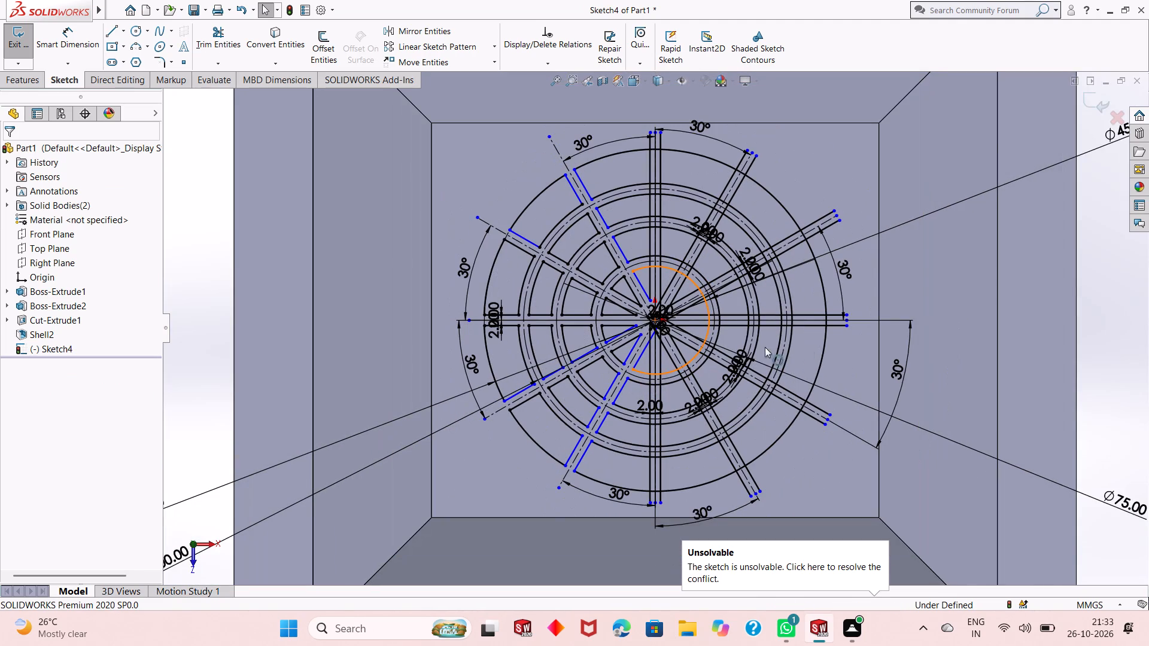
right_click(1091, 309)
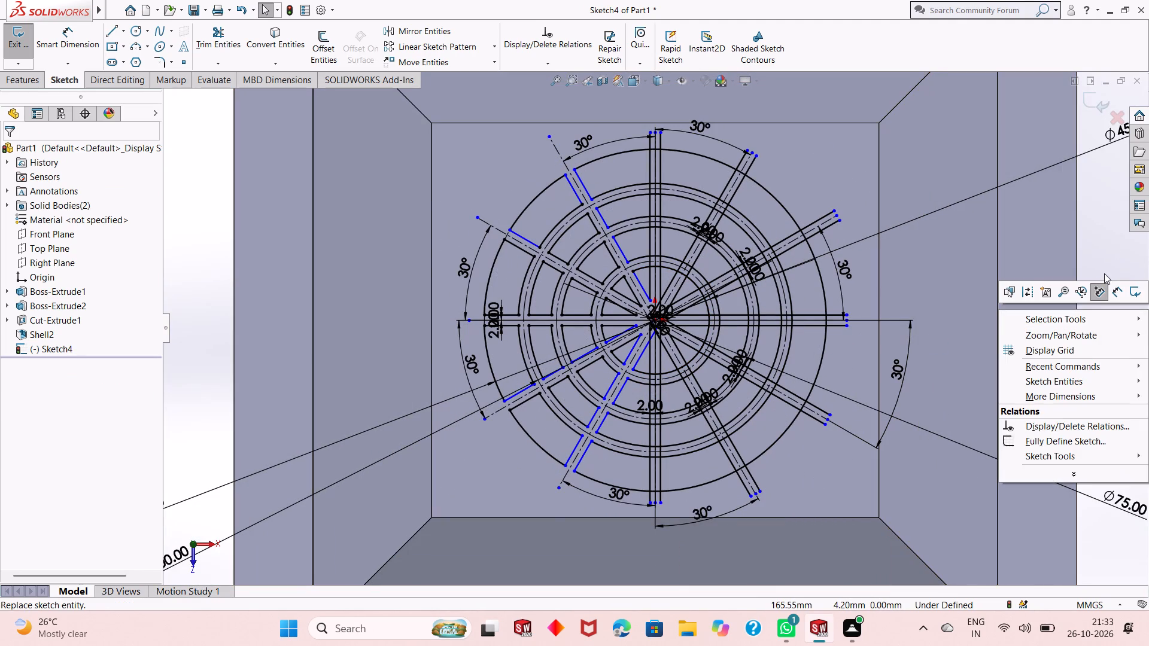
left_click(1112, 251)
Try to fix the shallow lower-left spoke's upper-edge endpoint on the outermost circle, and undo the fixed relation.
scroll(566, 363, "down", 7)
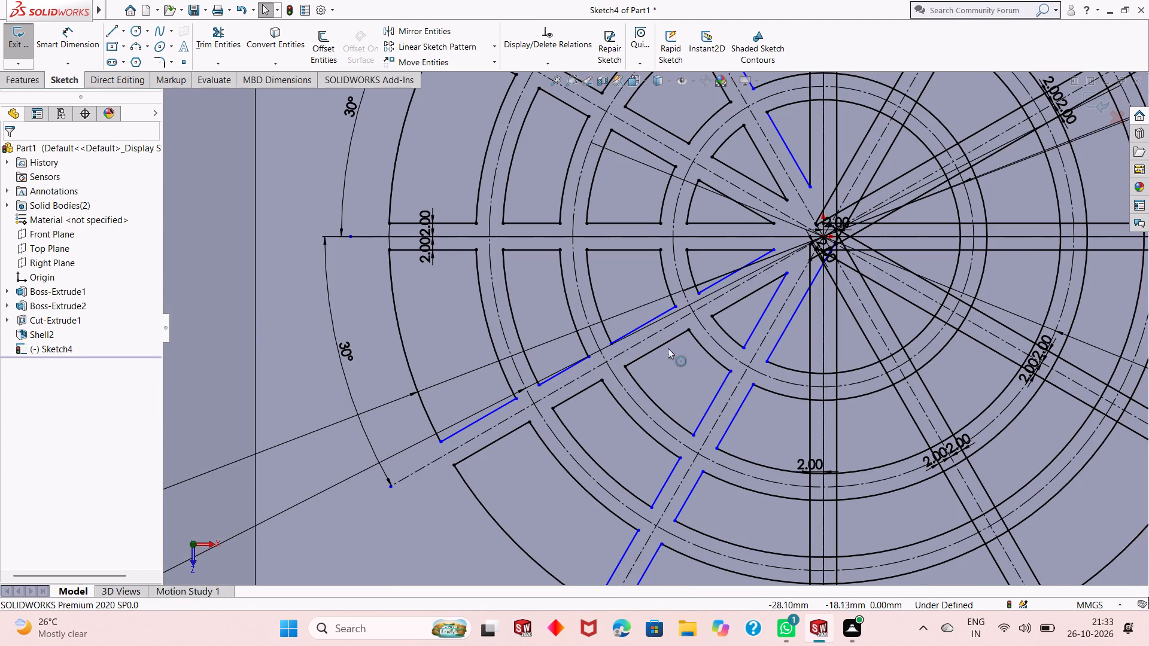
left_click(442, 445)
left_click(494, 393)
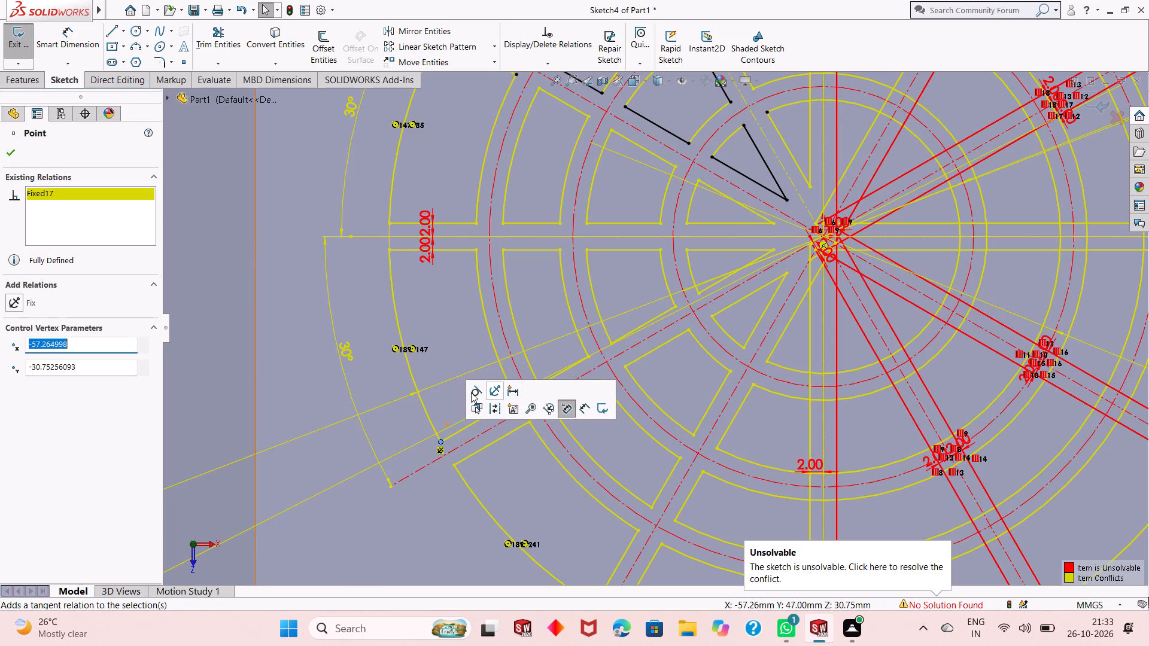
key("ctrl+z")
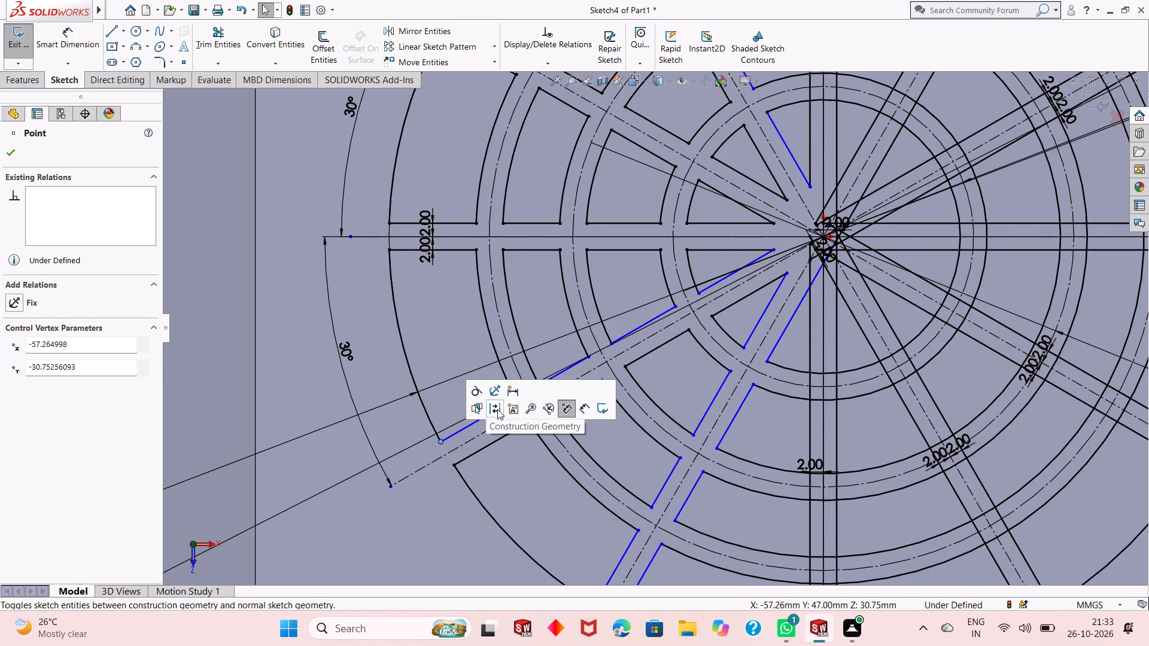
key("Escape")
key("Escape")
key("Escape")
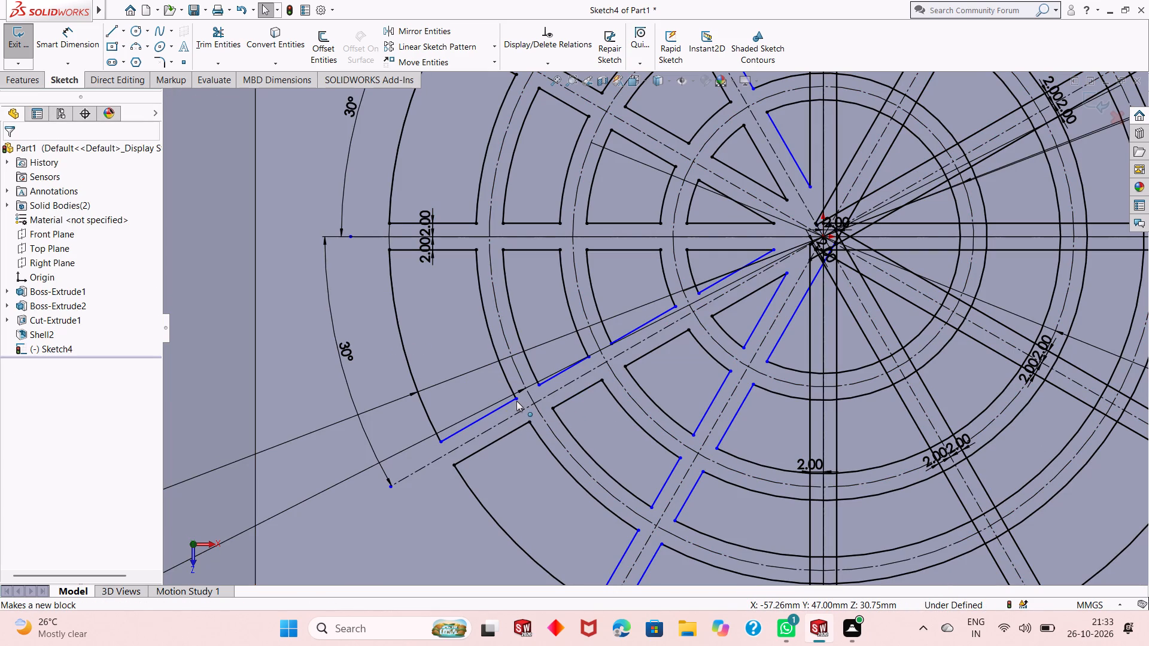
Fix the endpoint where the shallow lower-left spoke's upper edge meets the outermost ring band's outer arc.
left_click(516, 401)
left_click(564, 348)
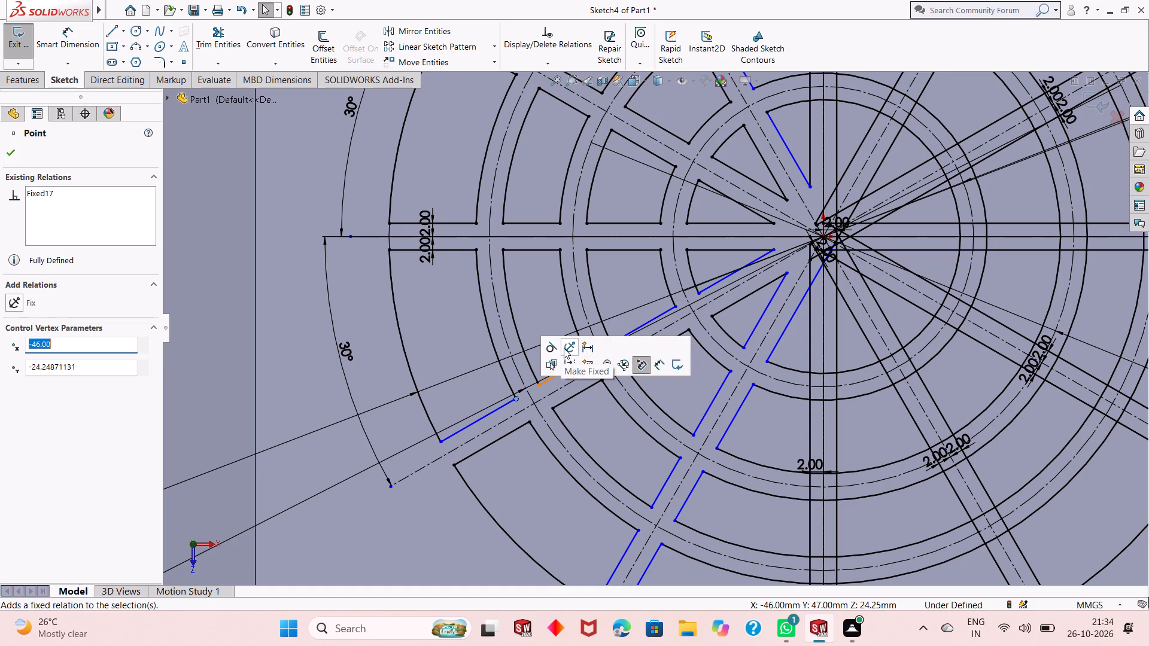
left_click(563, 349)
key("Escape")
key("Escape")
key("Escape")
key("Escape")
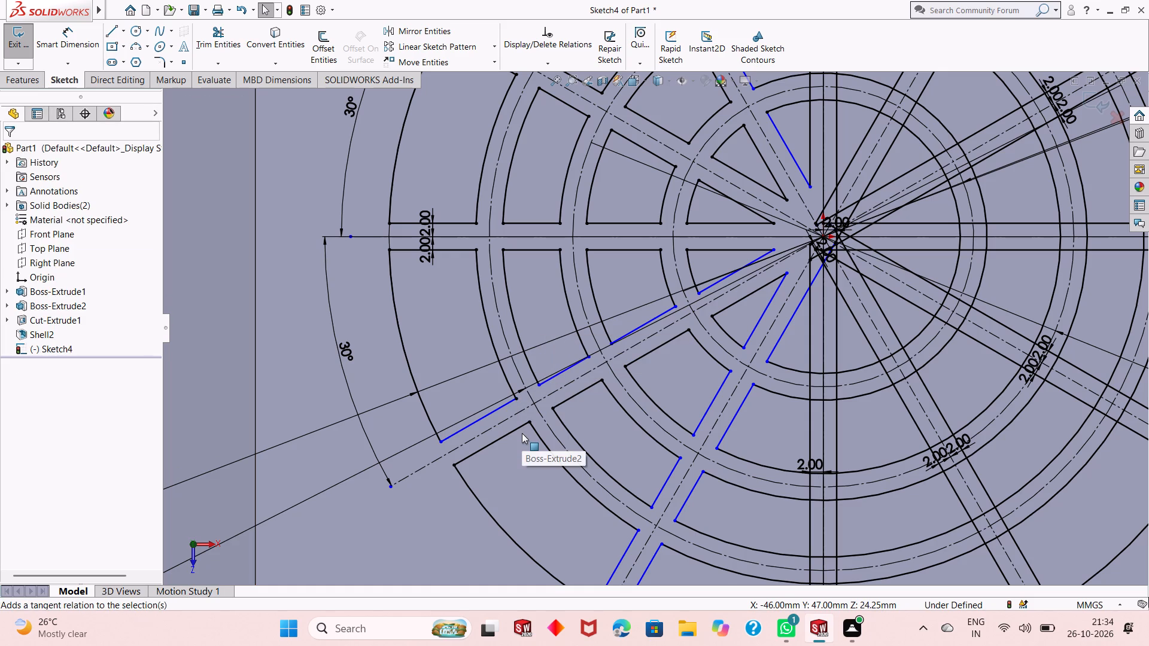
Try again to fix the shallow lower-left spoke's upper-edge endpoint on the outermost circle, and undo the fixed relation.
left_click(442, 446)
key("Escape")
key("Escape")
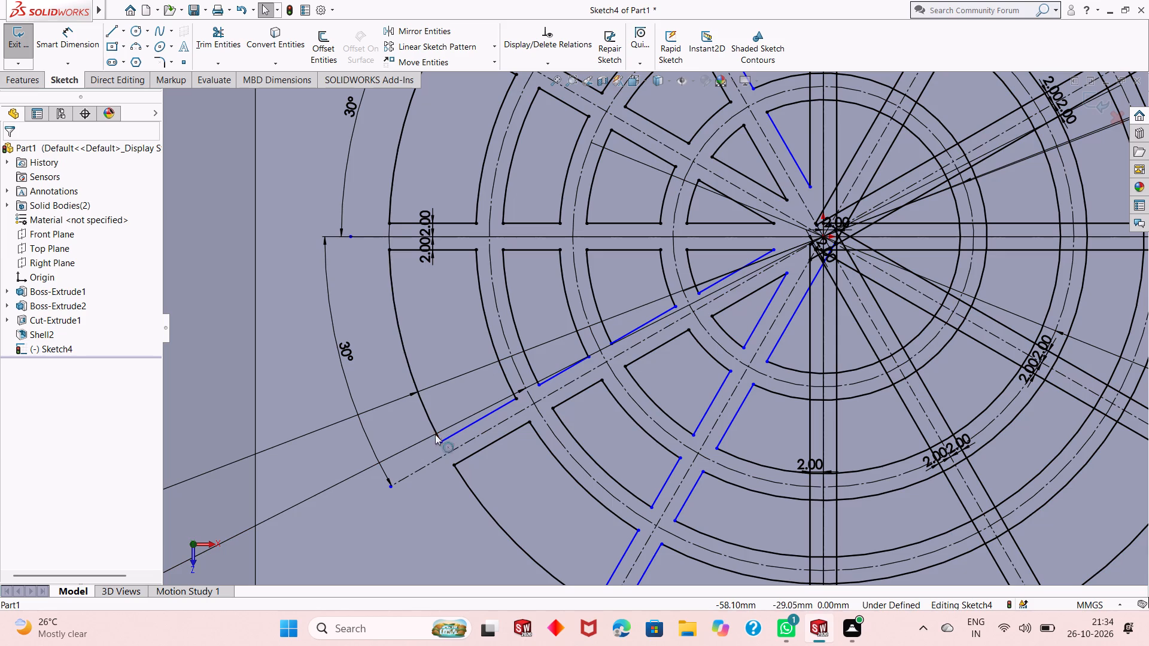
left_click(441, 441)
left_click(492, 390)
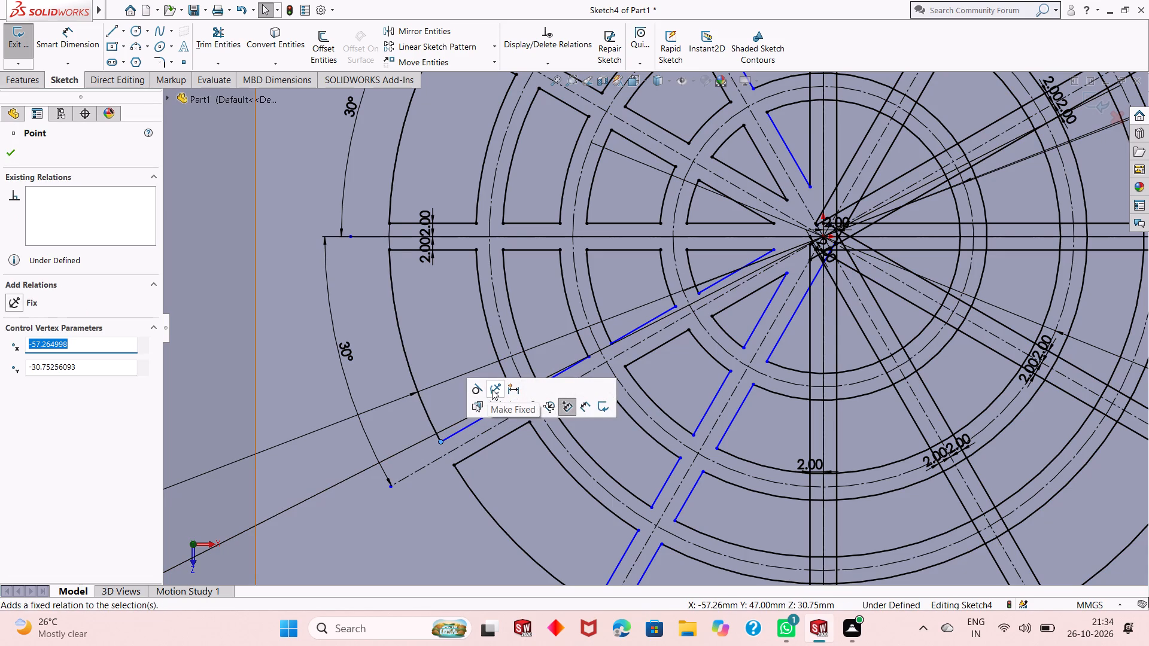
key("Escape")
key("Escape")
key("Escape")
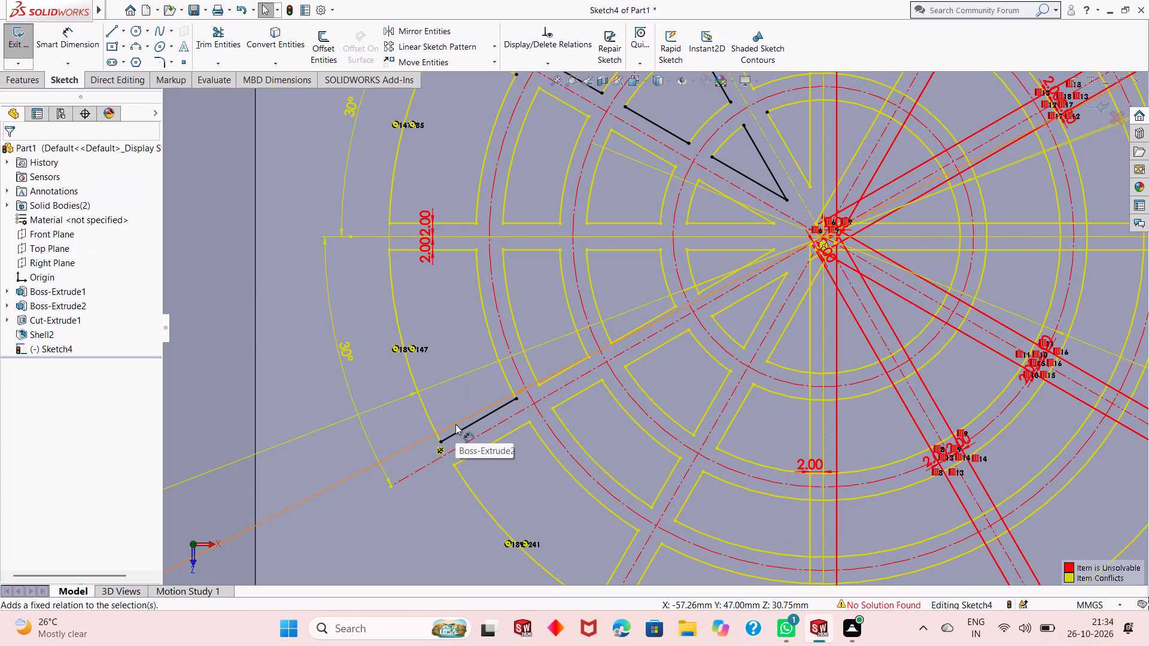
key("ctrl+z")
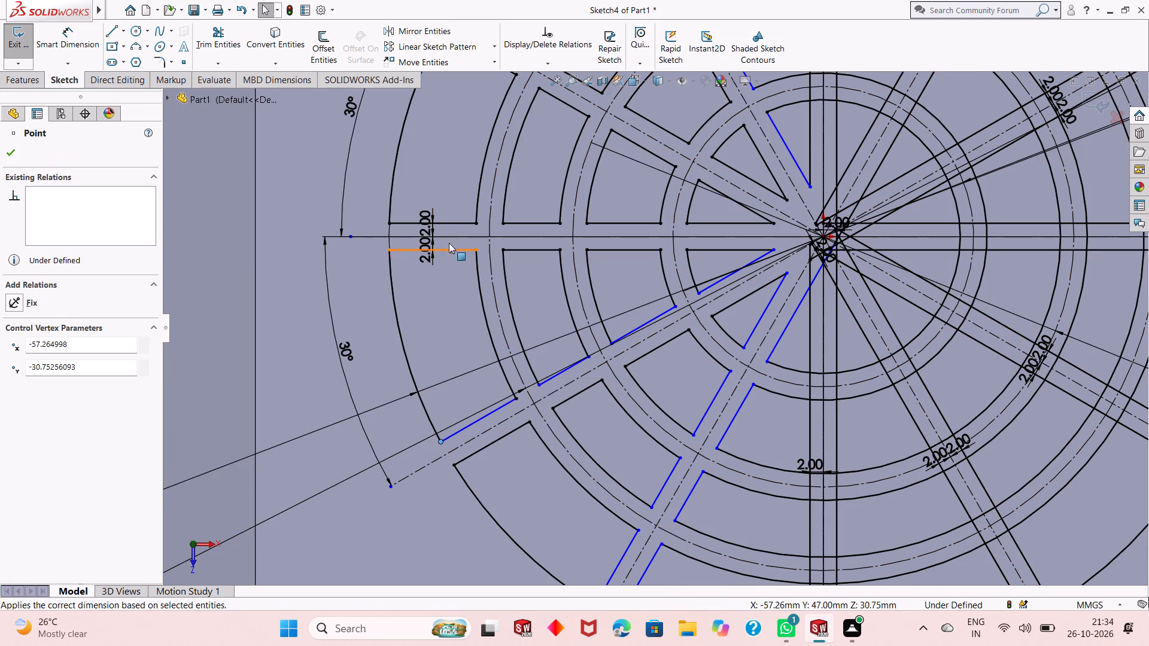
Delete the two 2.00 mm dimensions that set the horizontal spoke's upper and lower edges from its centreline.
right_click(431, 221)
left_click(478, 377)
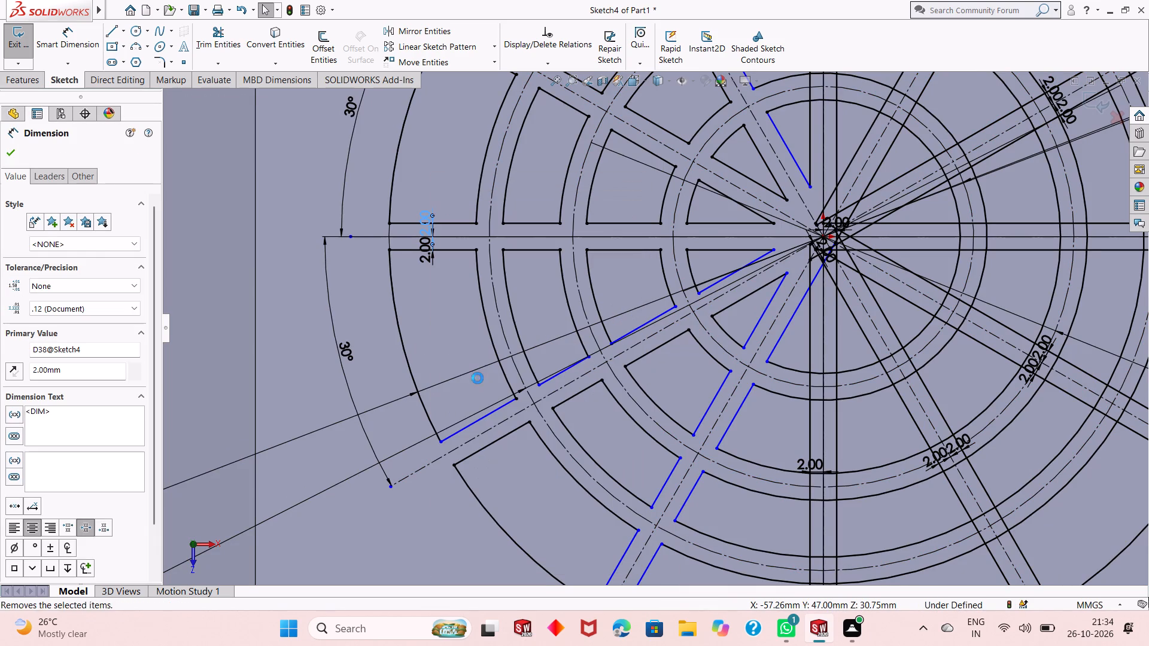
right_click(424, 255)
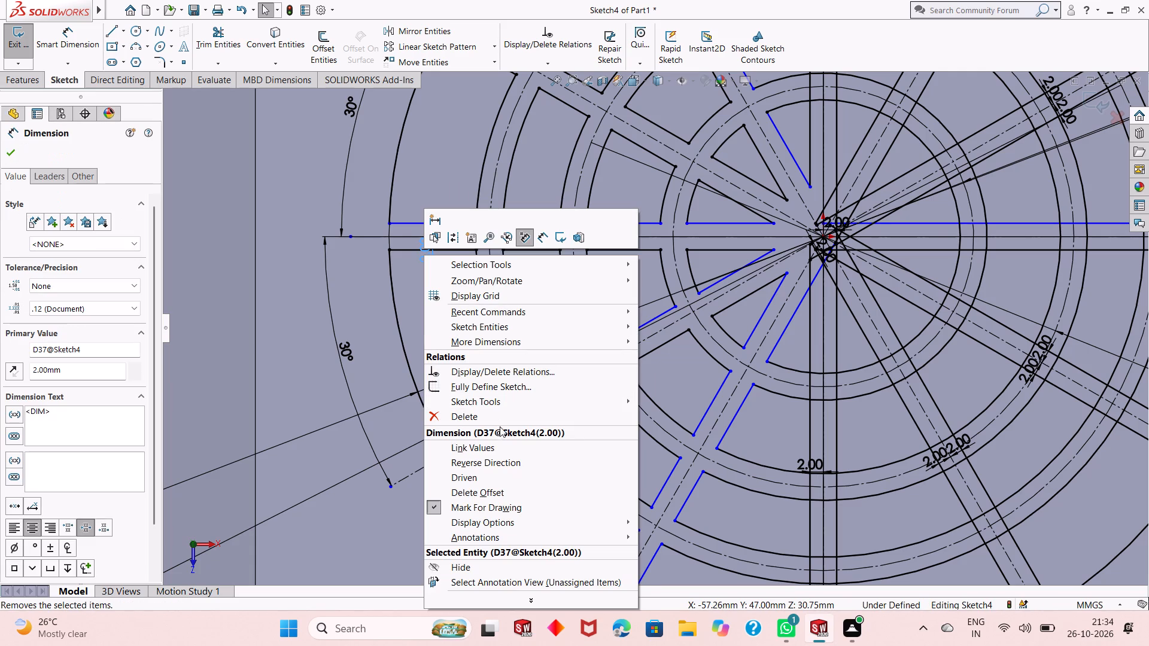
left_click(498, 422)
key("Escape")
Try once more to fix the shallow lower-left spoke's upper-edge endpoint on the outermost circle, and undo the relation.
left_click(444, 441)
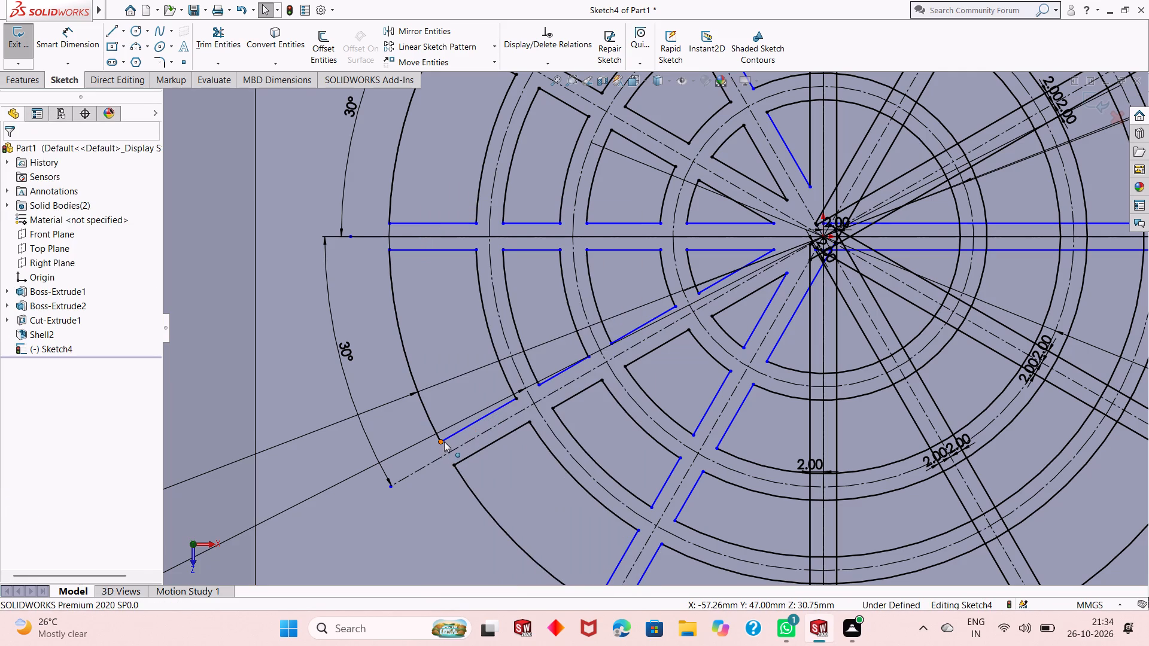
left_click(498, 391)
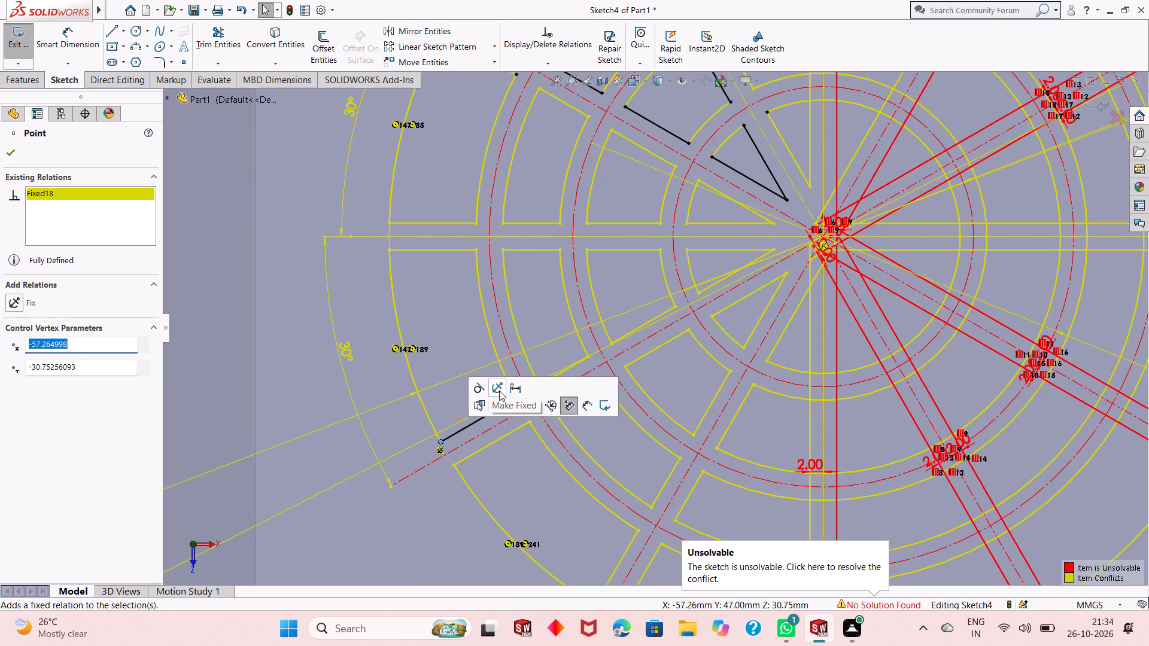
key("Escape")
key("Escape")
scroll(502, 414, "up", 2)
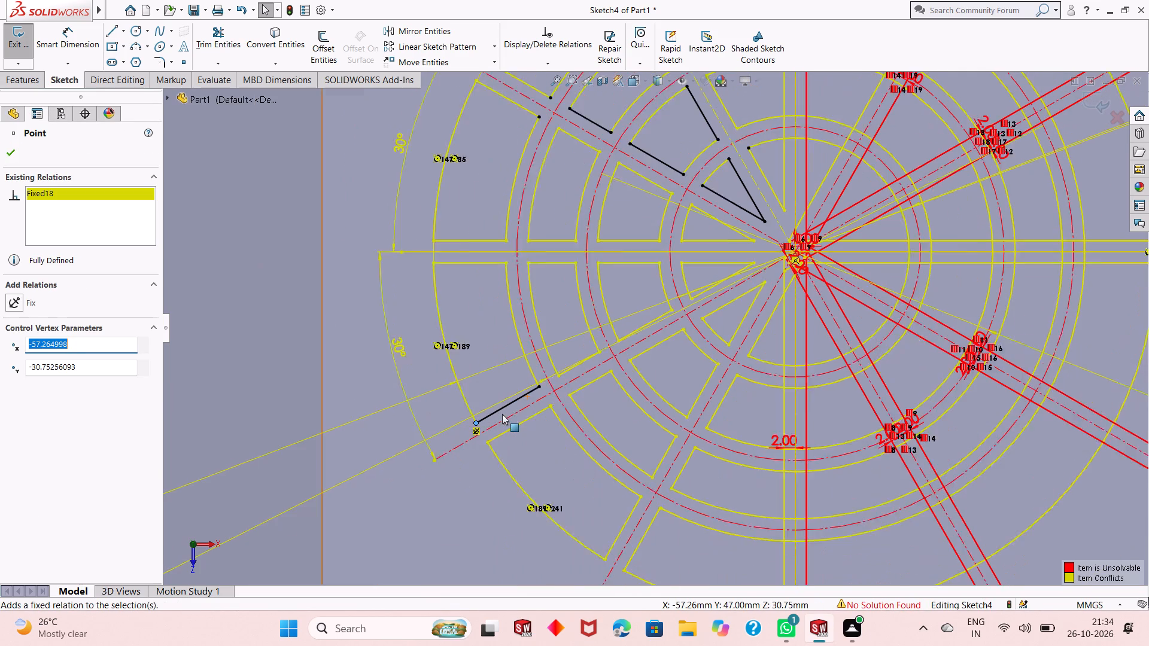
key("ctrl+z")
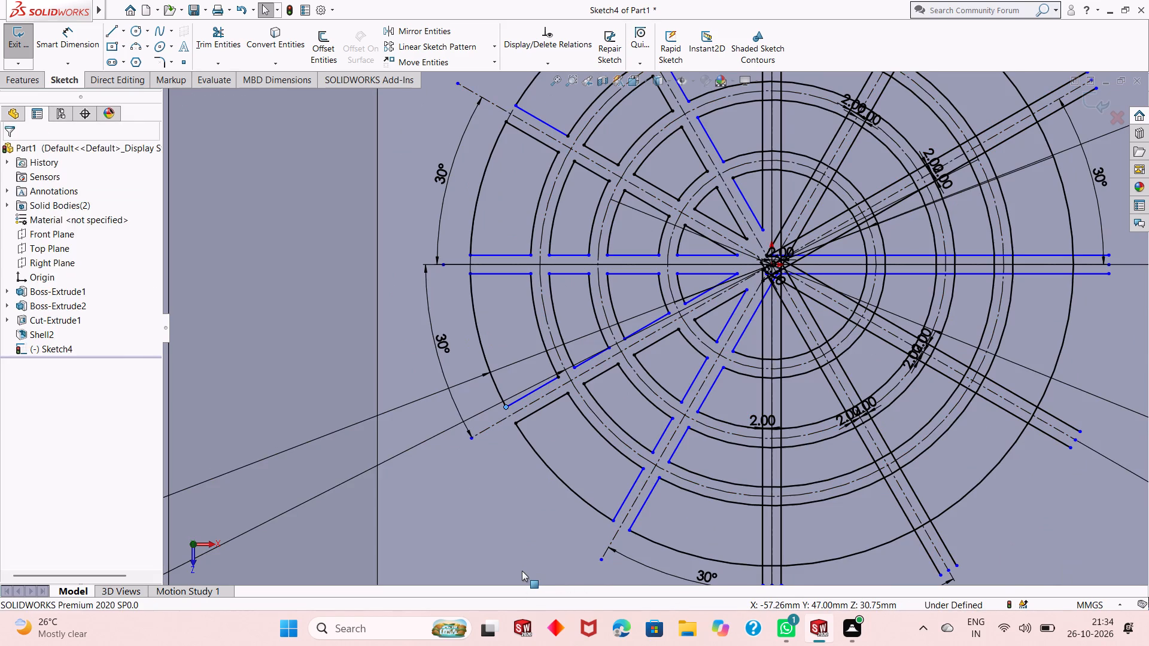
Delete the 2.00 mm offset dimensions of the vertical spoke's two edges and the shallow lower-left spoke's lower edge.
scroll(622, 443, "up", 2)
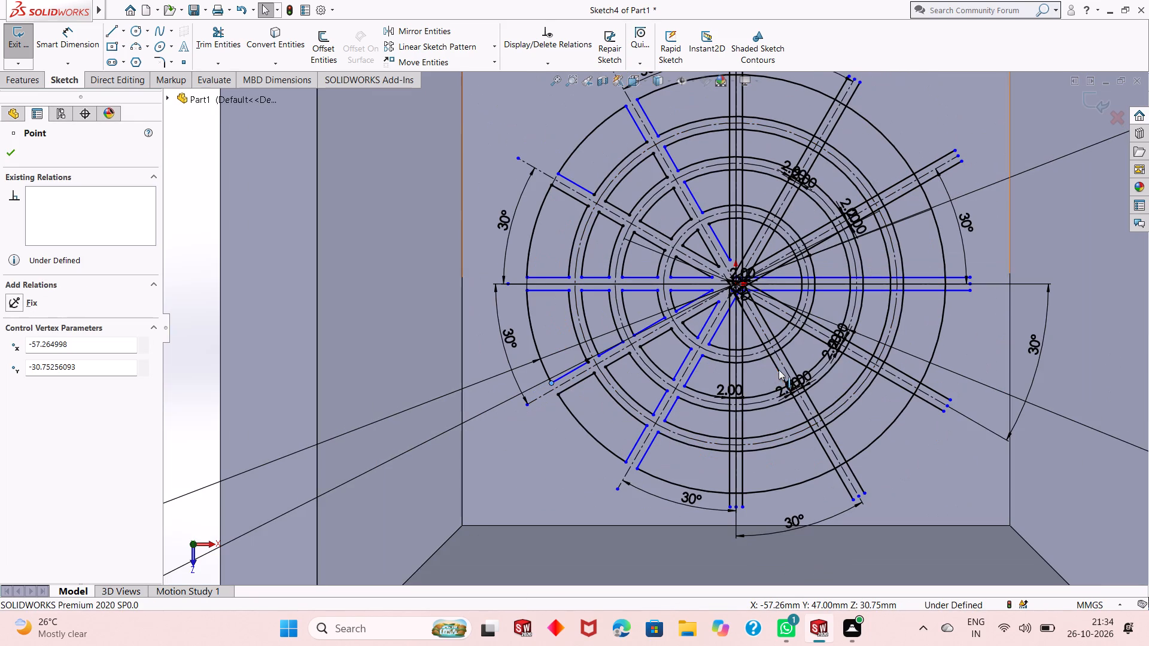
scroll(789, 388, "down", 3)
scroll(655, 471, "up", 1)
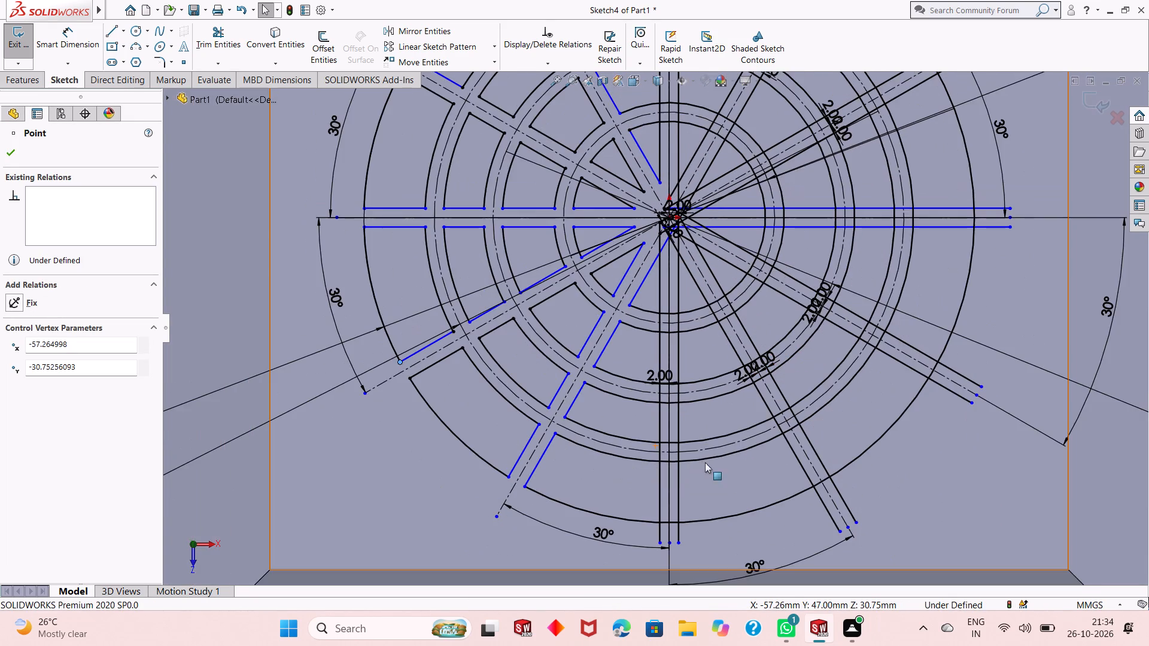
scroll(756, 455, "down", 2)
scroll(619, 333, "down", 3)
right_click(610, 332)
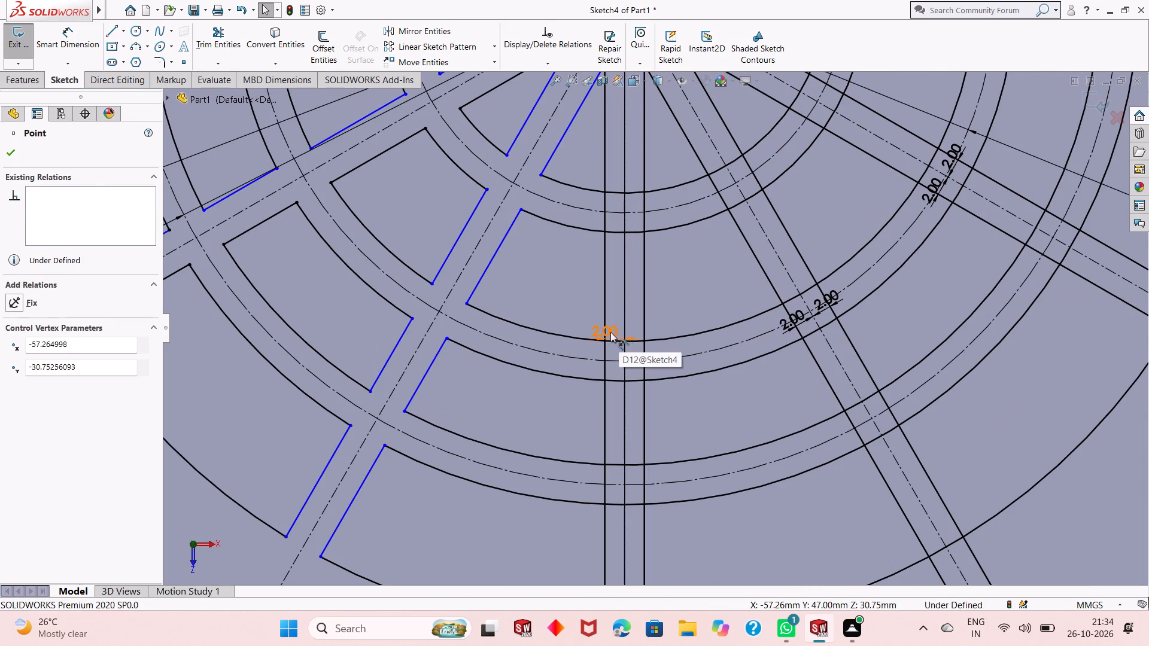
left_click(677, 456)
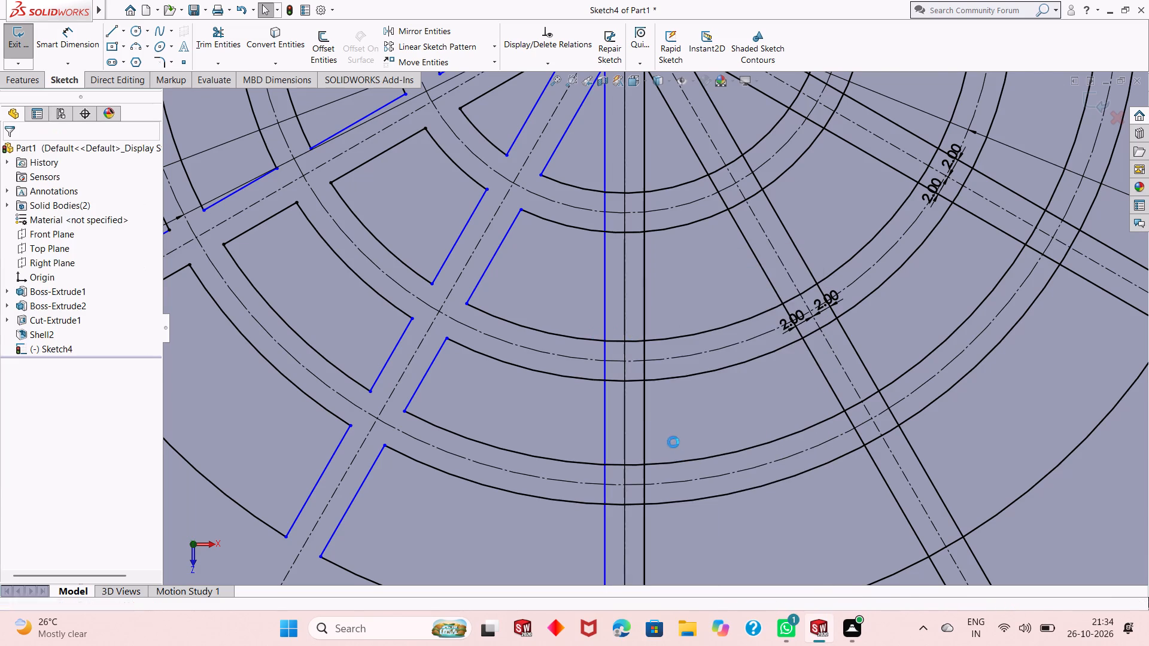
scroll(646, 431, "up", 4)
scroll(624, 156, "down", 3)
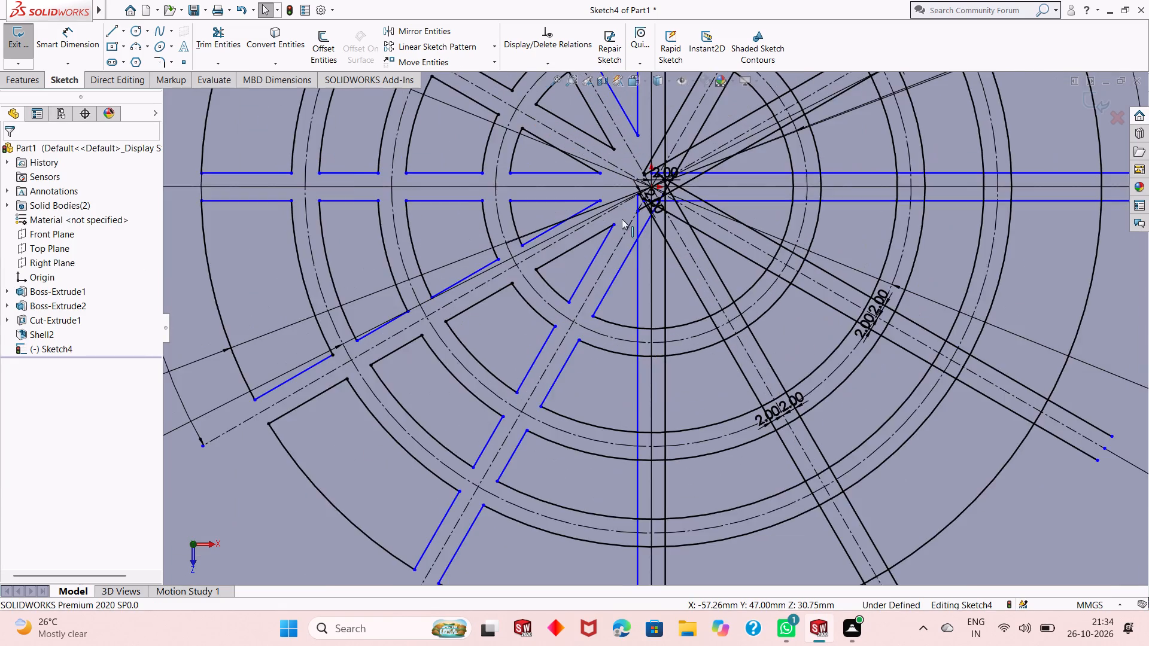
scroll(622, 219, "down", 15)
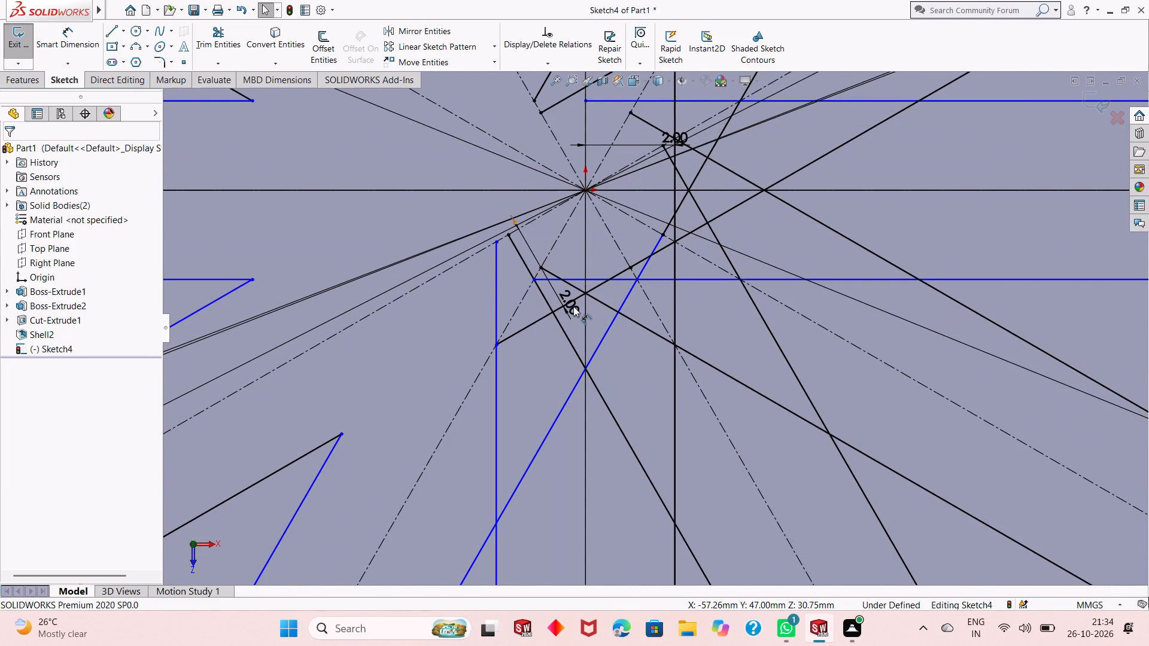
right_click(571, 308)
left_click(627, 450)
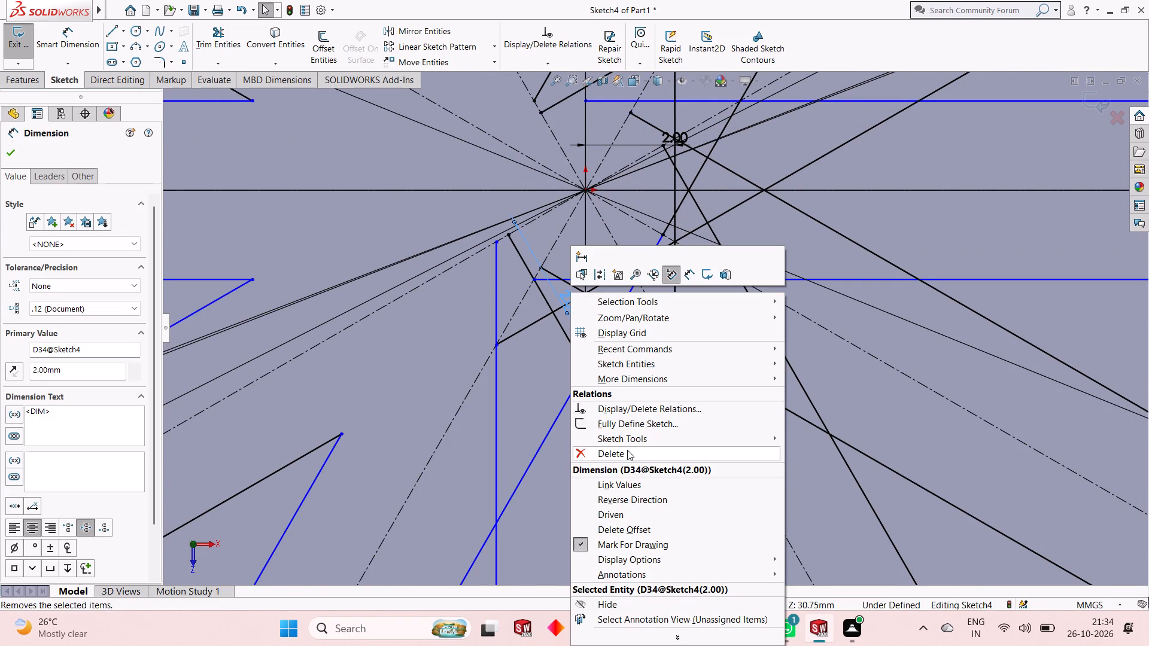
right_click(682, 132)
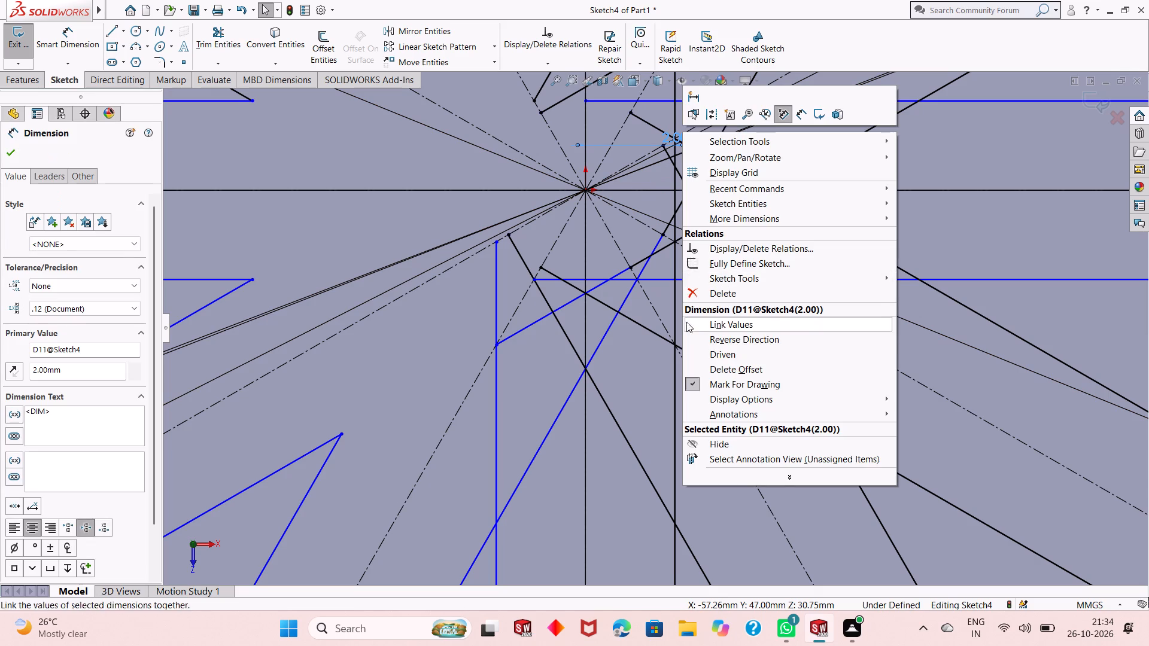
left_click(705, 294)
Trim the vertical spoke's lower edge ends beyond the outermost circle, and the circle's arc between the two edges.
scroll(599, 458, "up", 7)
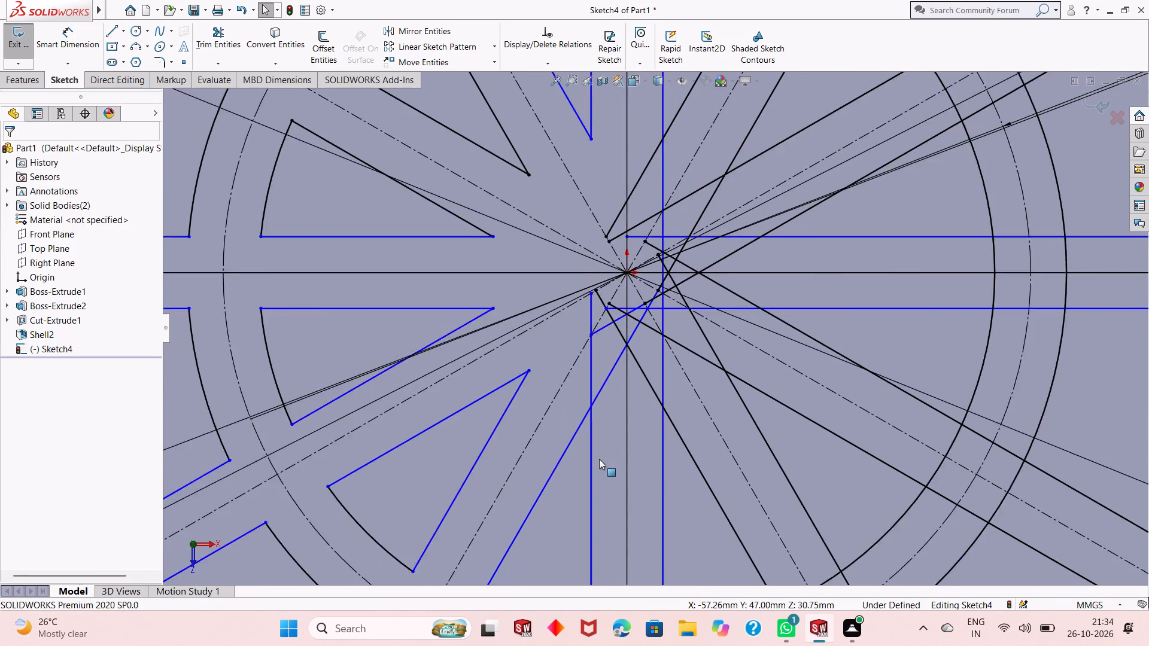
scroll(599, 459, "up", 13)
scroll(668, 507, "down", 4)
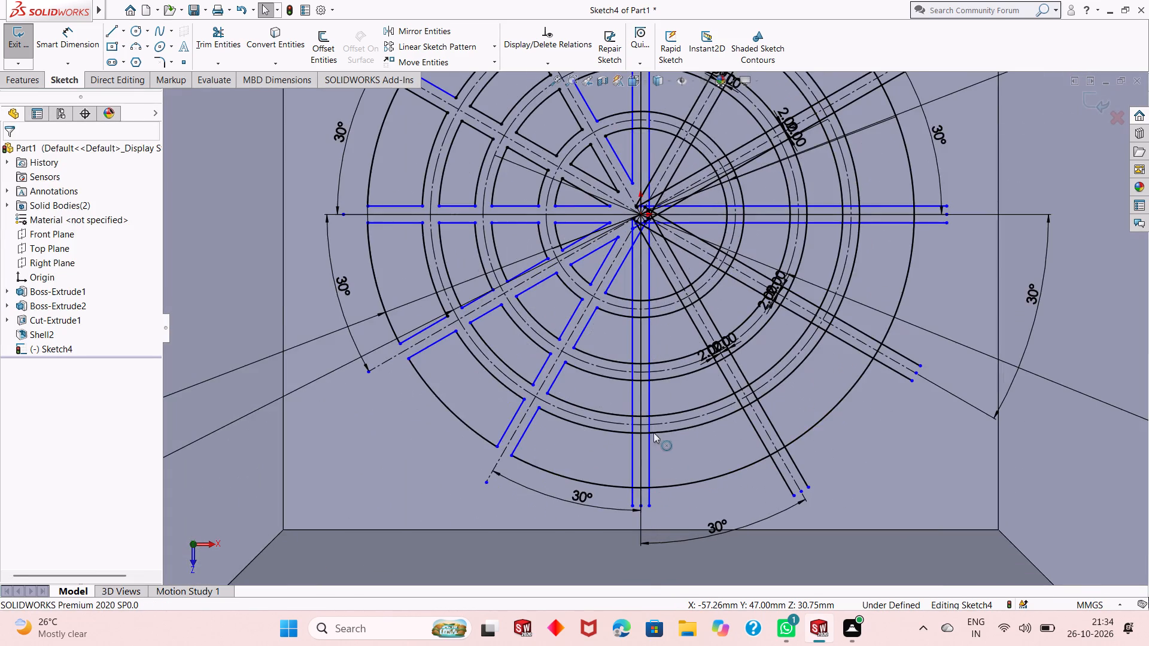
scroll(652, 429, "down", 2)
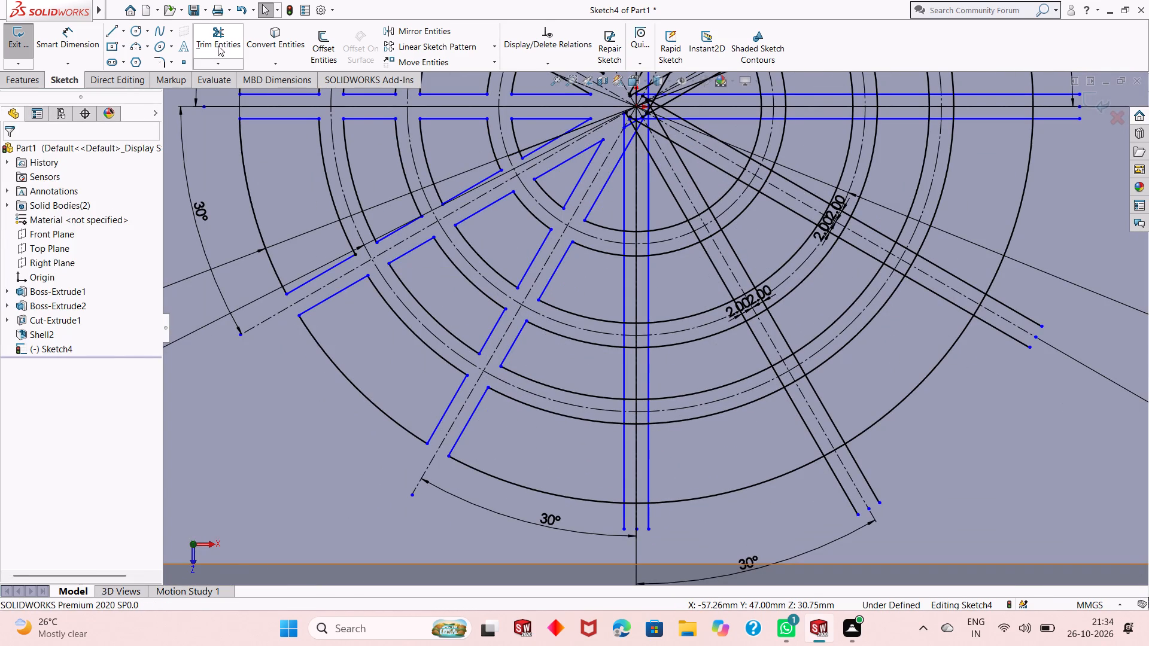
left_click(218, 42)
scroll(625, 514, "down", 5)
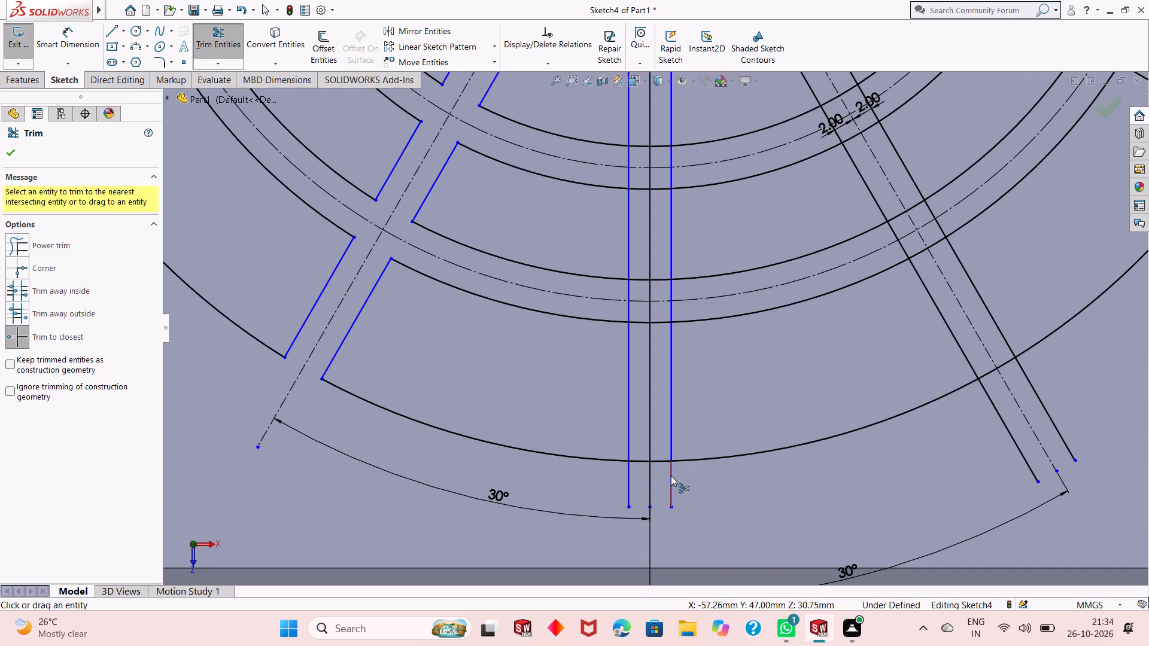
left_click(671, 476)
left_click(627, 480)
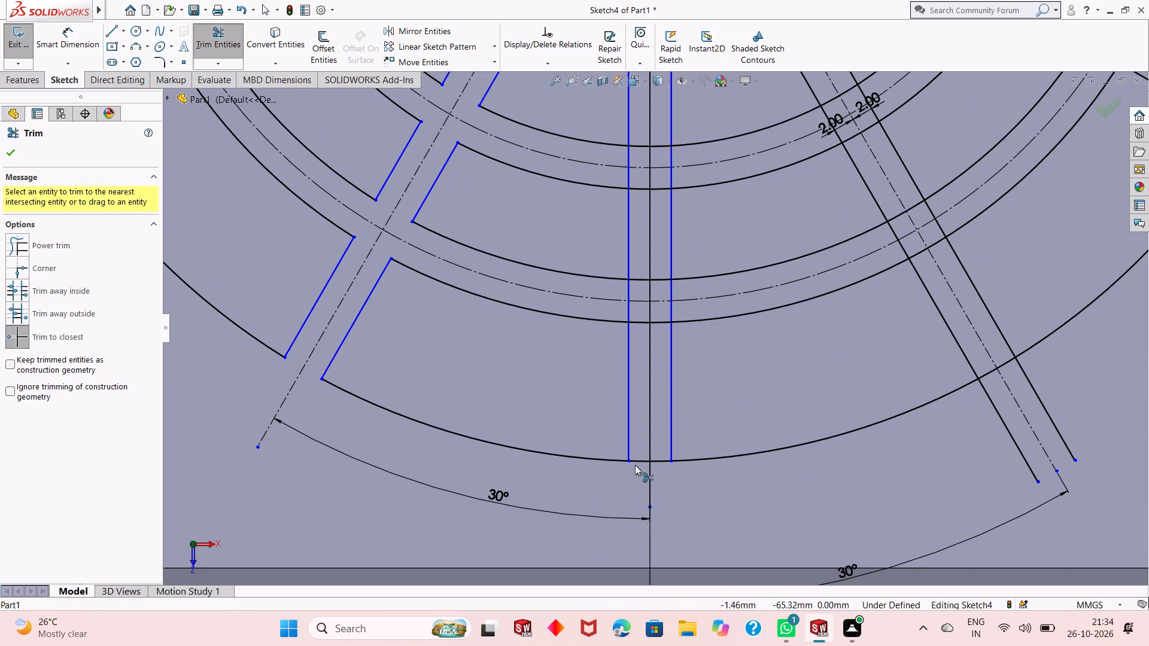
left_click(637, 464)
left_click(656, 463)
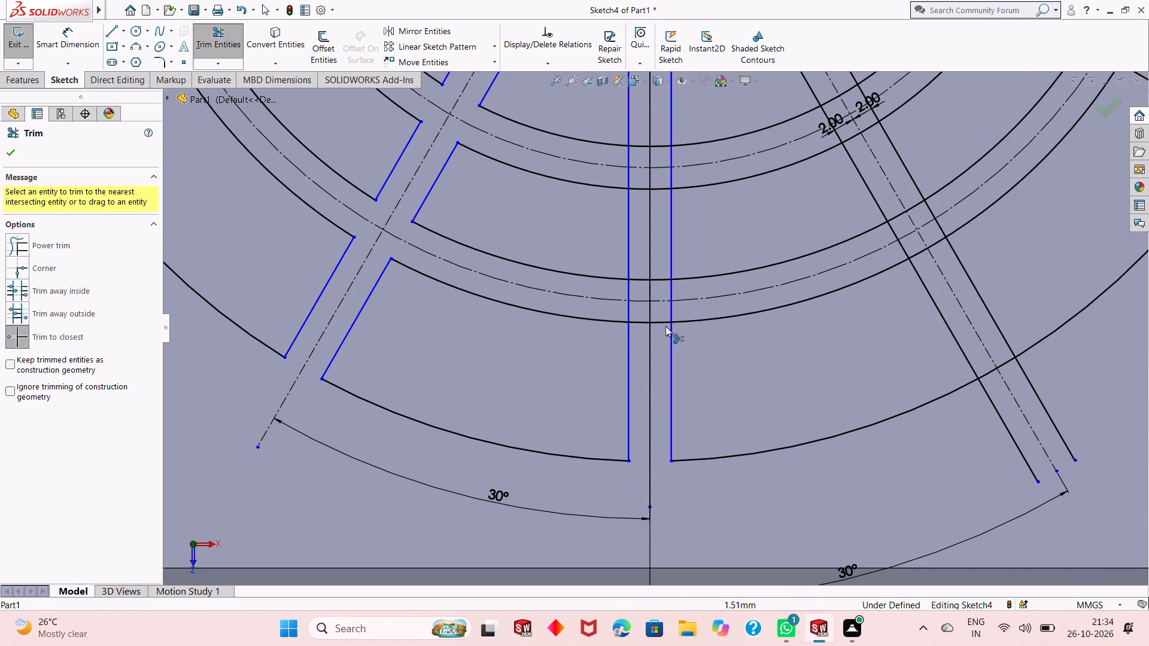
Trim the outermost ring band's arcs between the lower vertical spoke's edges, and both spoke edges where they cross that band.
left_click(664, 325)
left_click(644, 324)
scroll(639, 254, "down", 5)
left_click(623, 368)
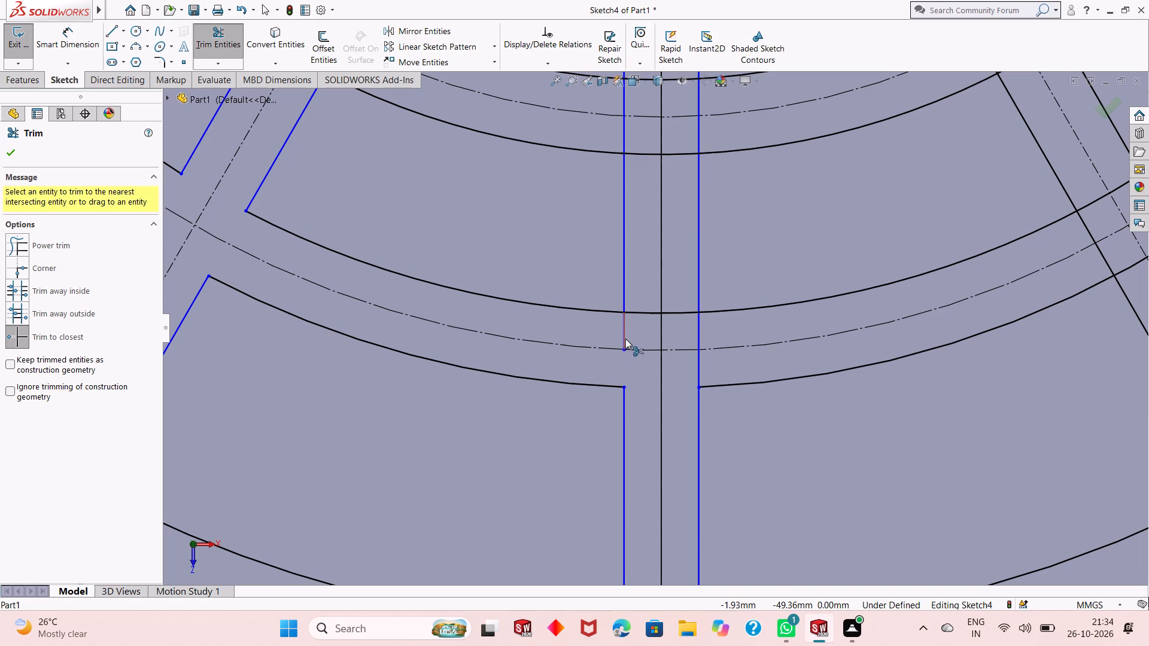
left_click(625, 339)
left_click(700, 333)
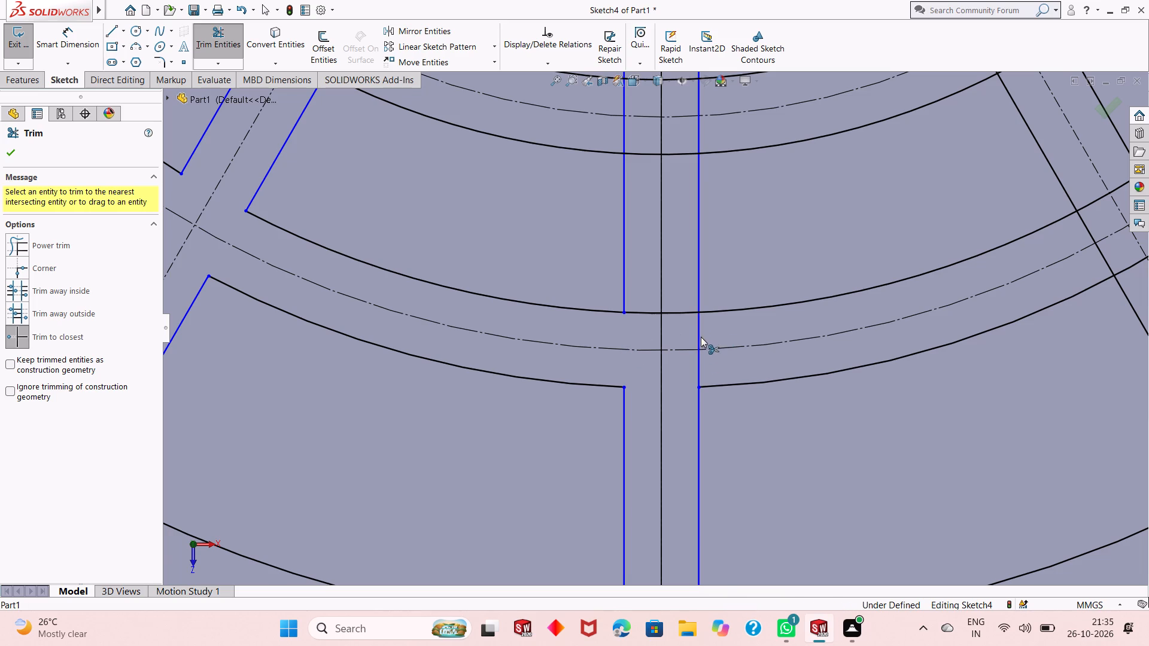
left_click(701, 369)
left_click(683, 315)
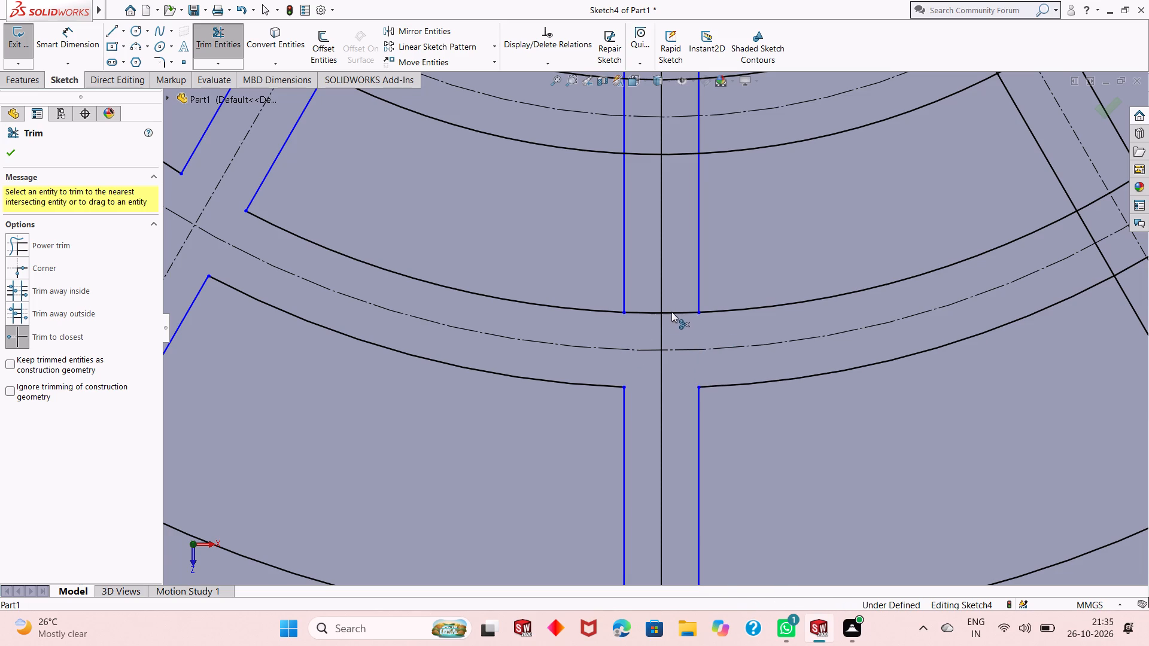
left_click(651, 314)
Trim the middle ring band's arcs between the lower vertical spoke's edges, and both spoke edges where they cross that band.
scroll(652, 404, "up", 6)
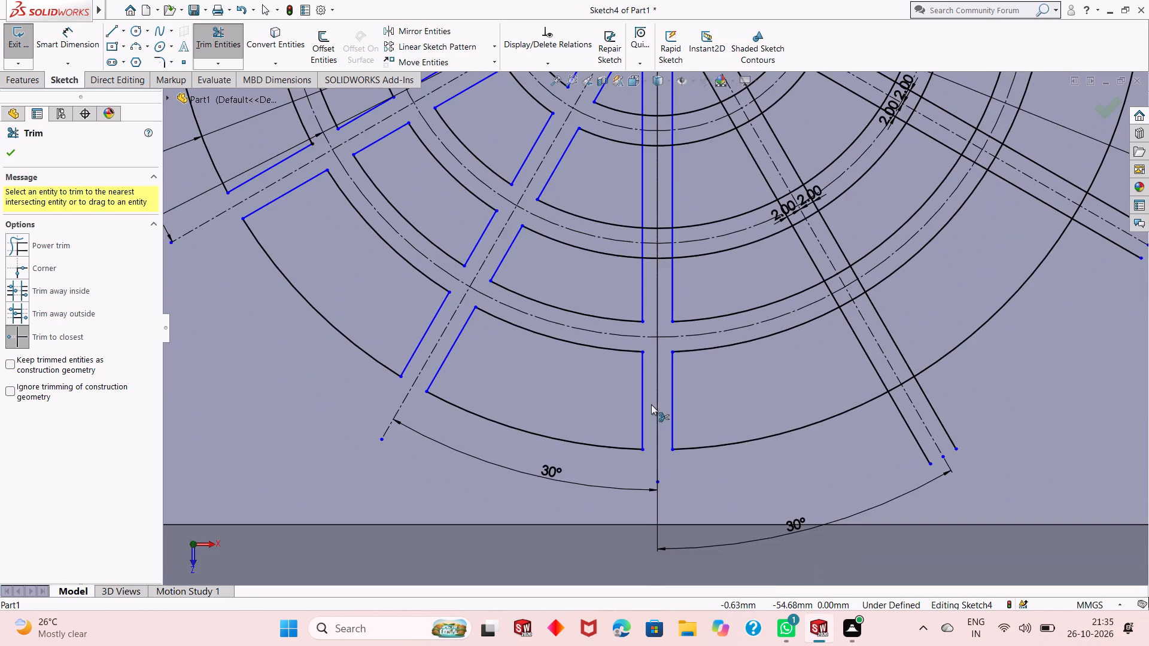
scroll(662, 170, "down", 7)
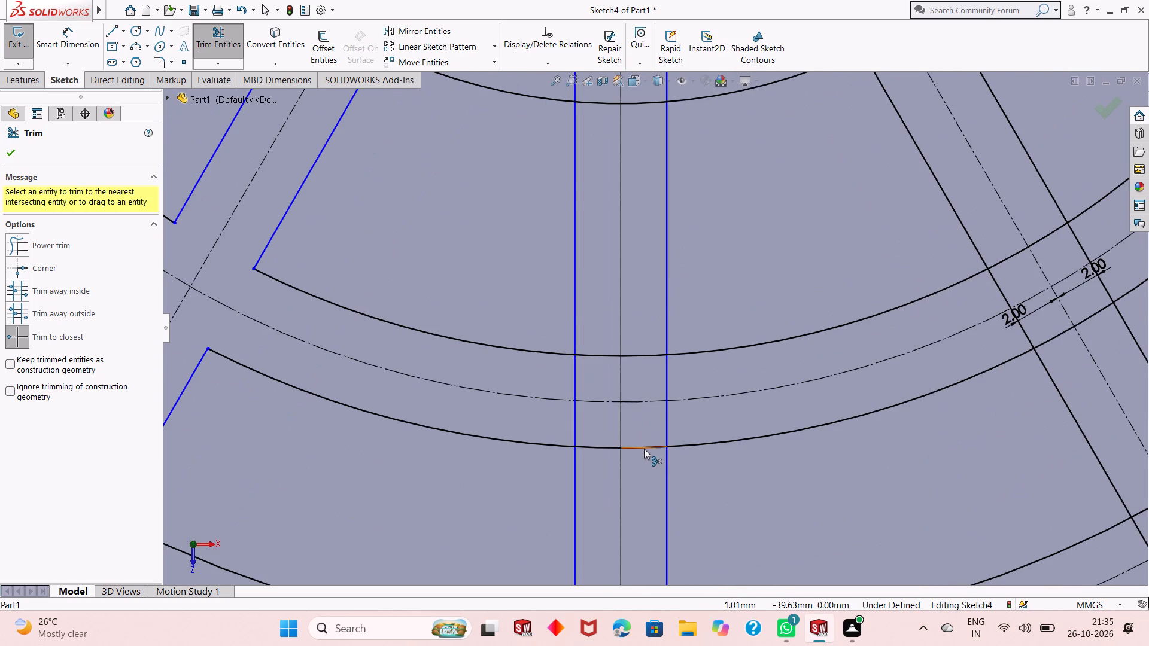
left_click(645, 449)
left_click(601, 451)
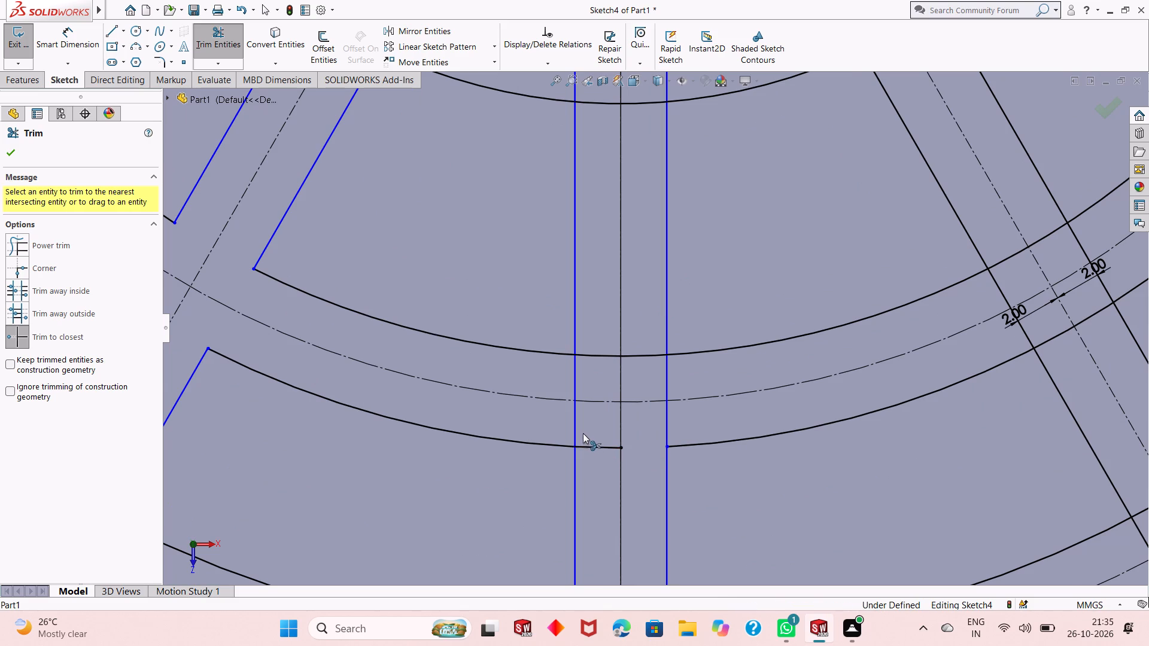
left_click(575, 425)
left_click(576, 386)
left_click(668, 371)
left_click(668, 415)
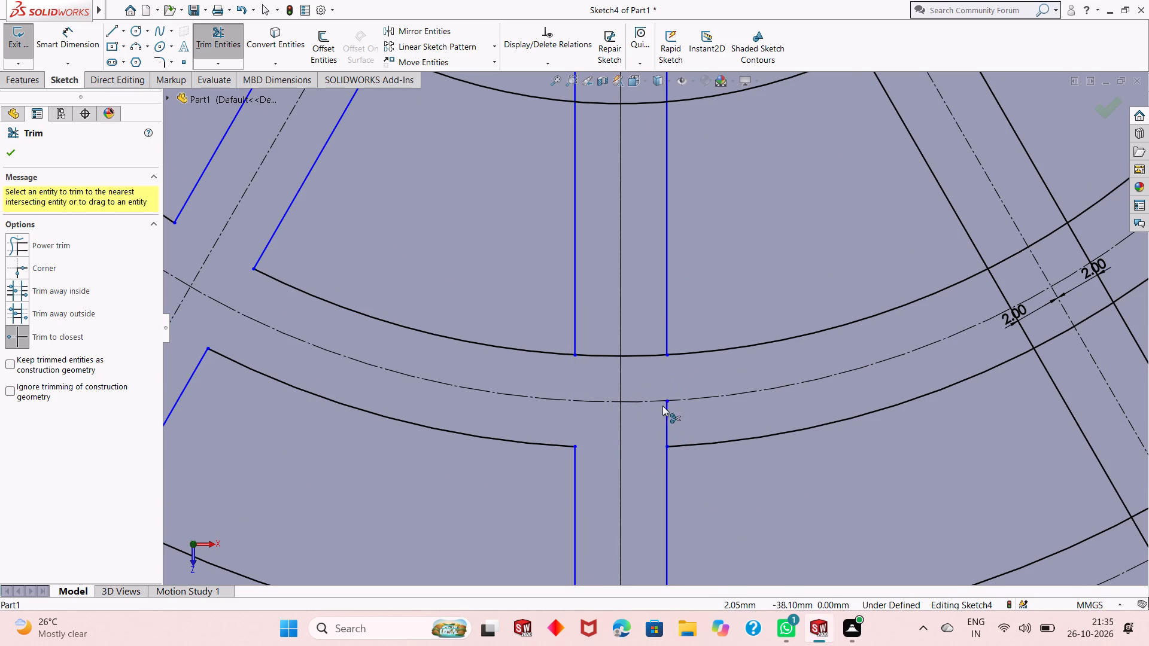
left_click(649, 358)
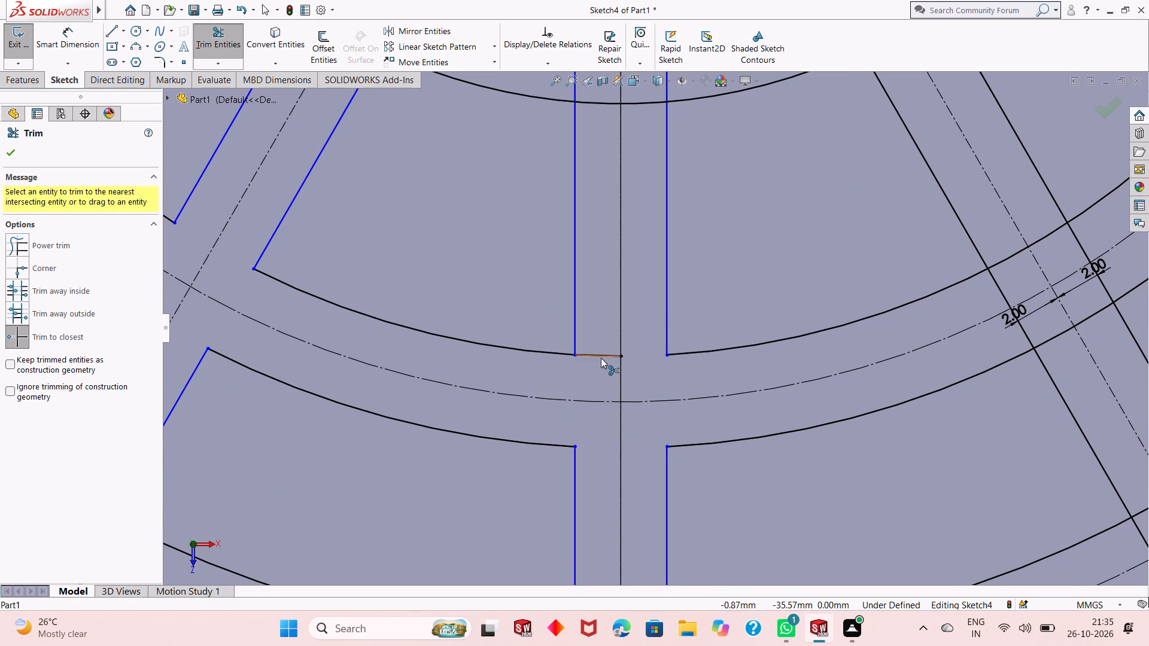
left_click(600, 359)
scroll(636, 432, "up", 6)
scroll(664, 211, "down", 2)
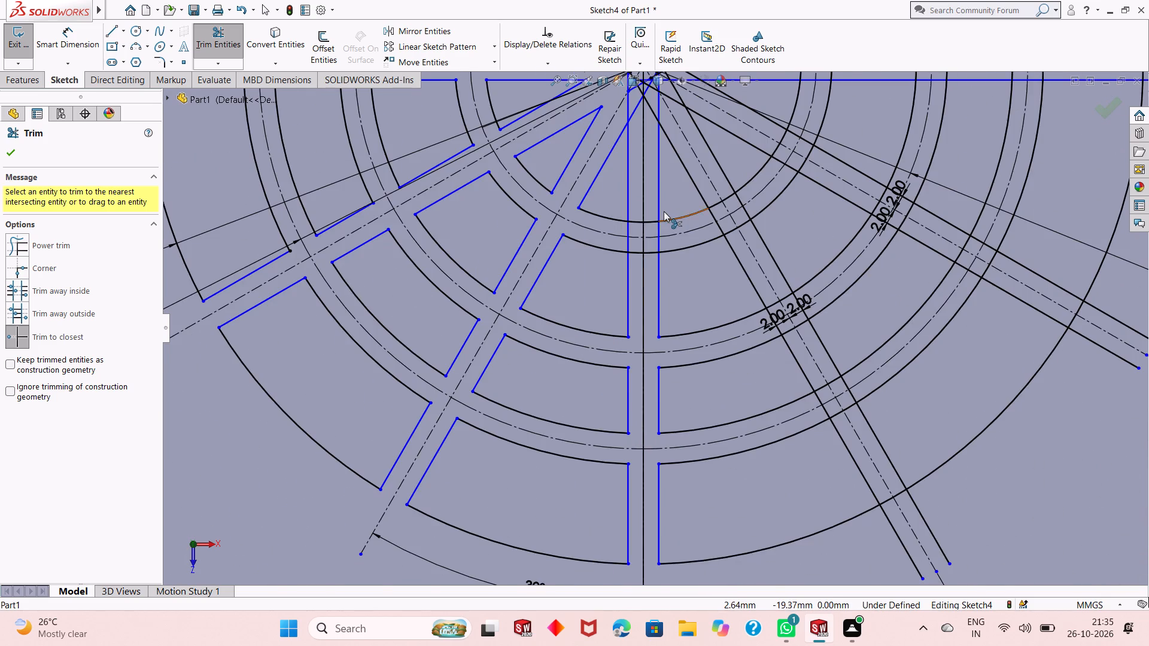
scroll(664, 211, "down", 1)
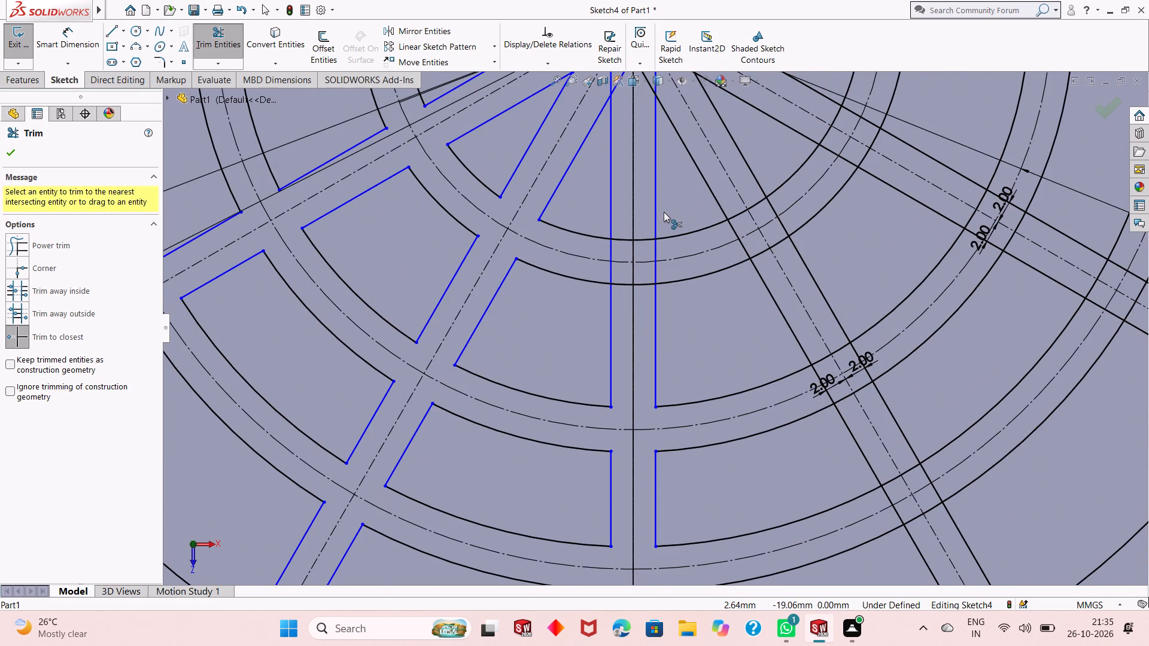
Trim the innermost ring band's arcs between the lower vertical spoke's edges, and both spoke edges where they cross that band.
scroll(597, 315, "down", 2)
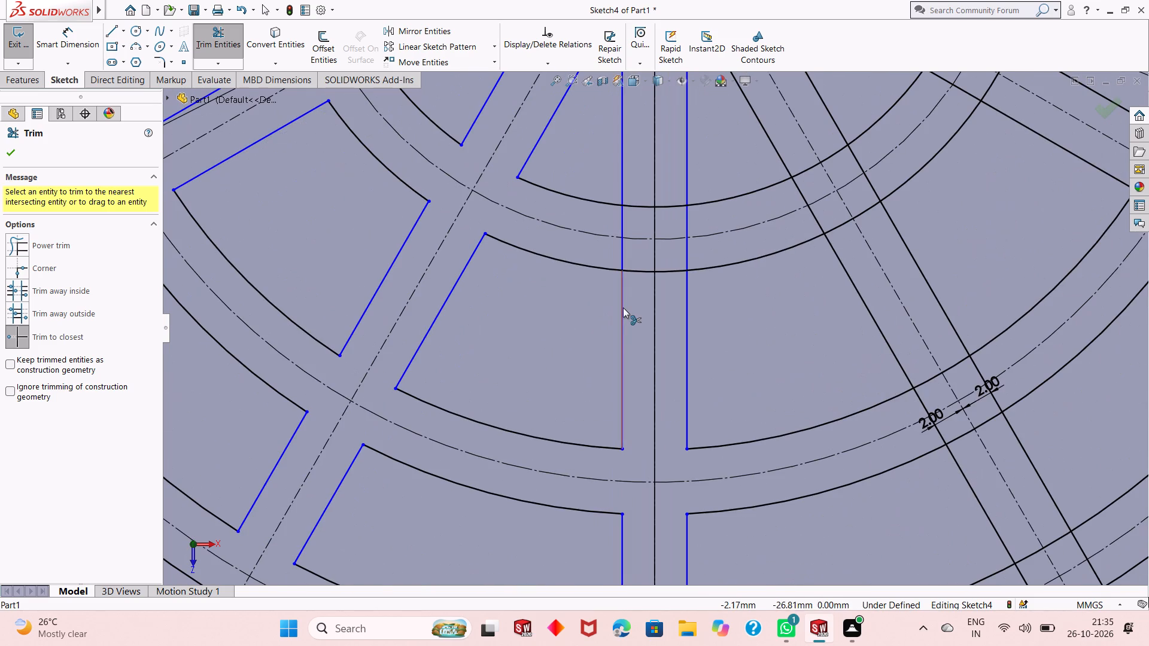
left_click(671, 272)
left_click(633, 273)
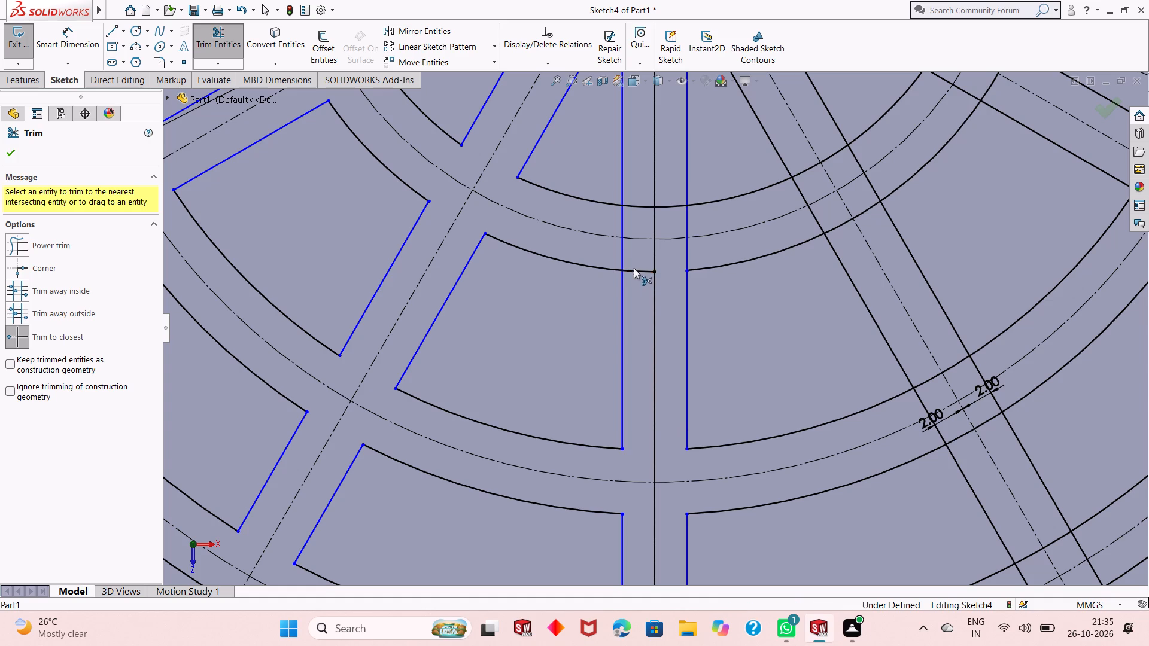
left_click(622, 254)
left_click(624, 227)
left_click(685, 221)
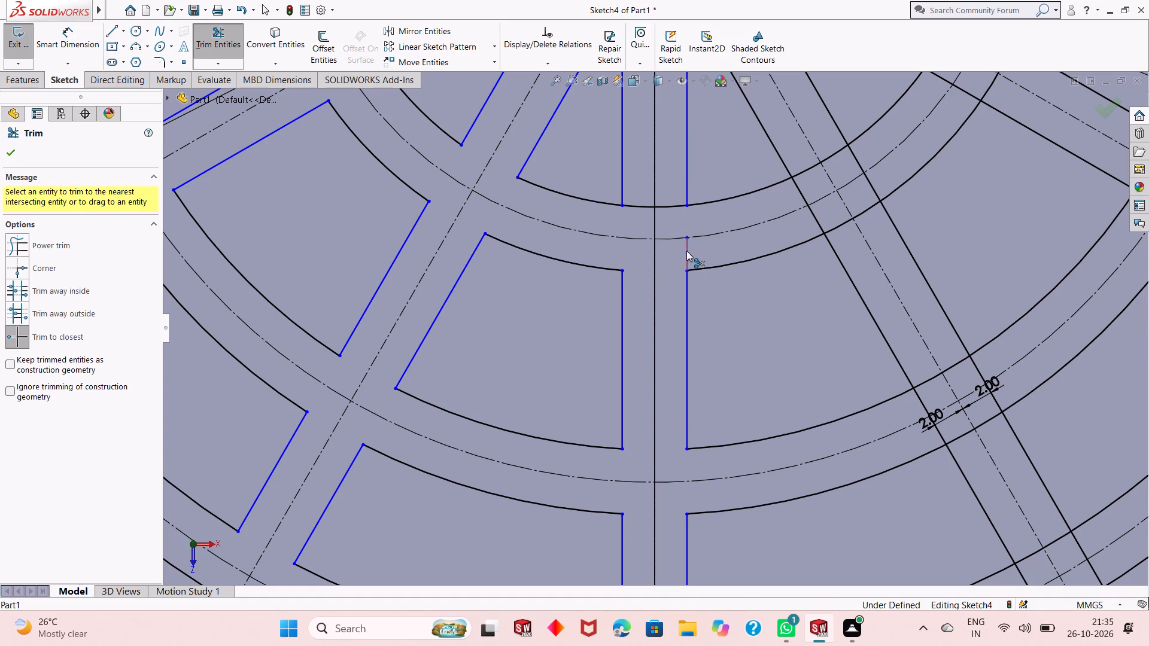
left_click(686, 252)
scroll(661, 339, "up", 3)
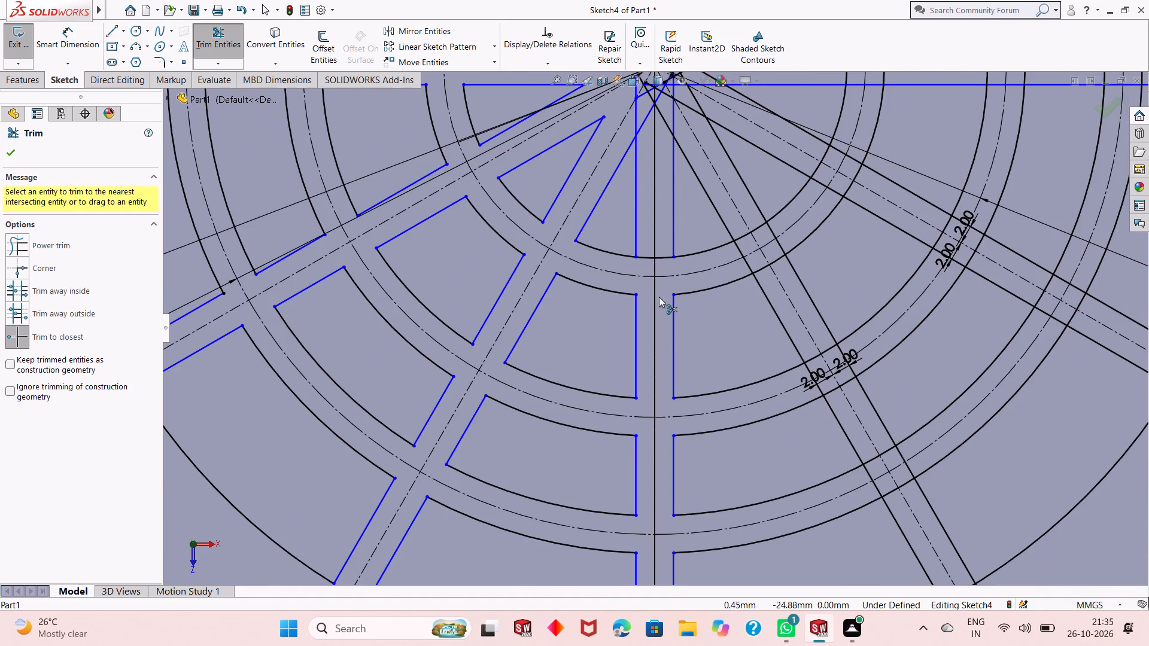
scroll(658, 296, "up", 2)
scroll(663, 221, "down", 3)
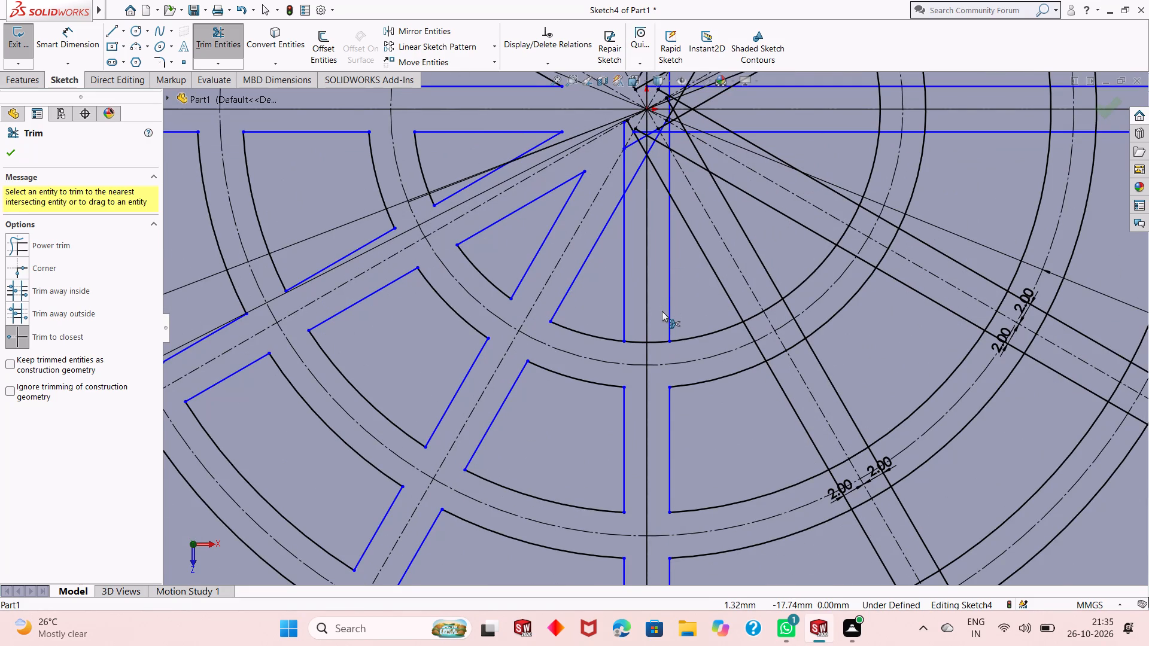
scroll(662, 312, "down", 1)
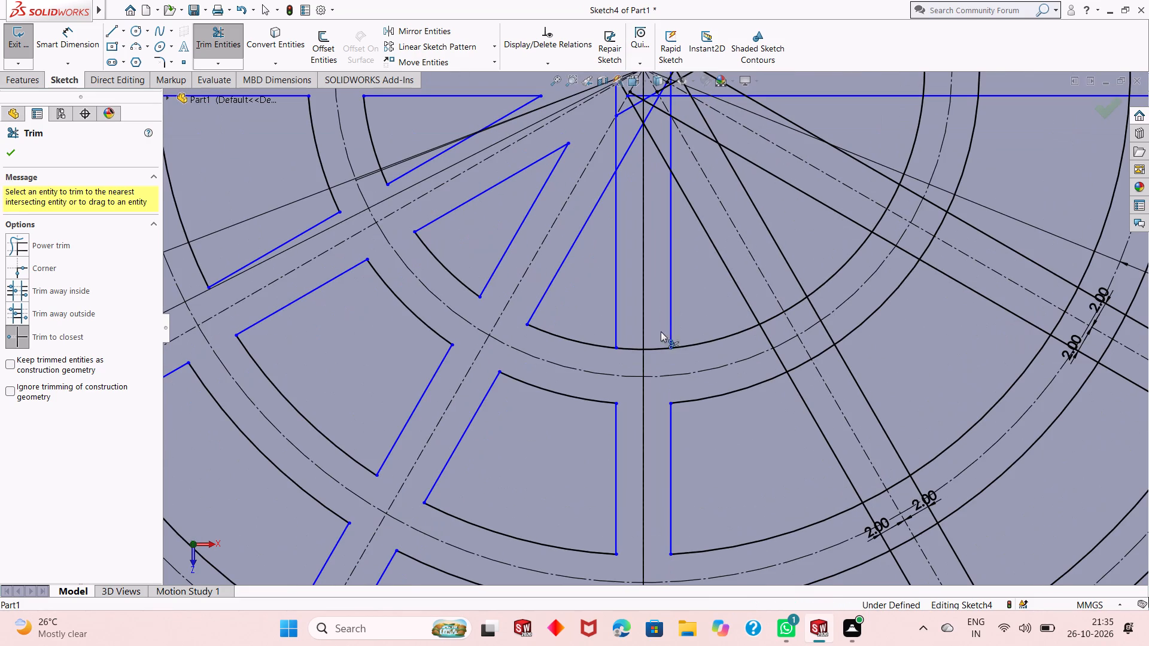
left_click(659, 352)
left_click(628, 350)
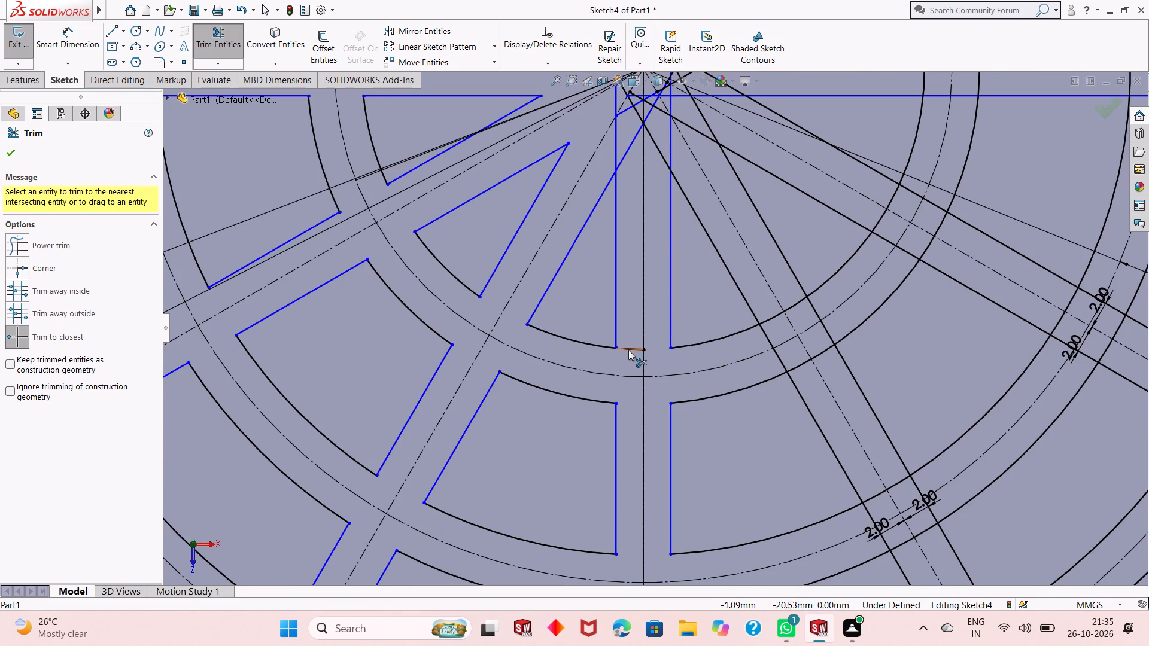
Trim the lower vertical spoke's left edge and the steep lower-left spoke's right edge near the centre back to where they meet.
scroll(625, 305, "up", 2)
scroll(630, 104, "down", 2)
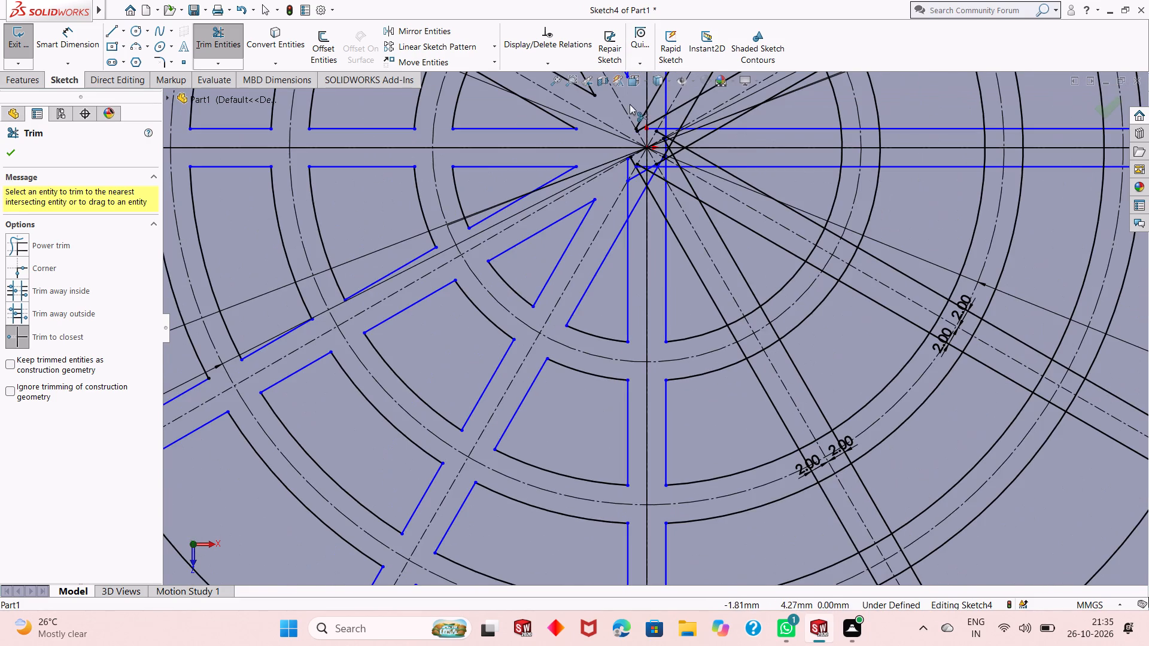
scroll(630, 104, "down", 2)
scroll(658, 226, "down", 2)
left_click(616, 276)
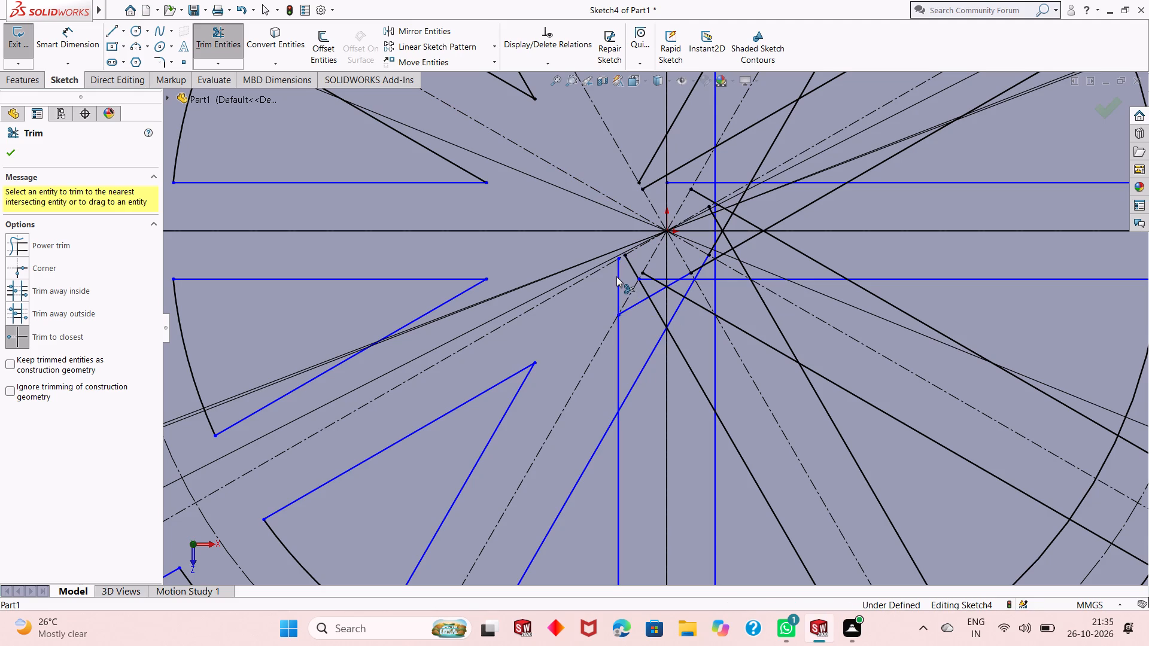
left_click(618, 339)
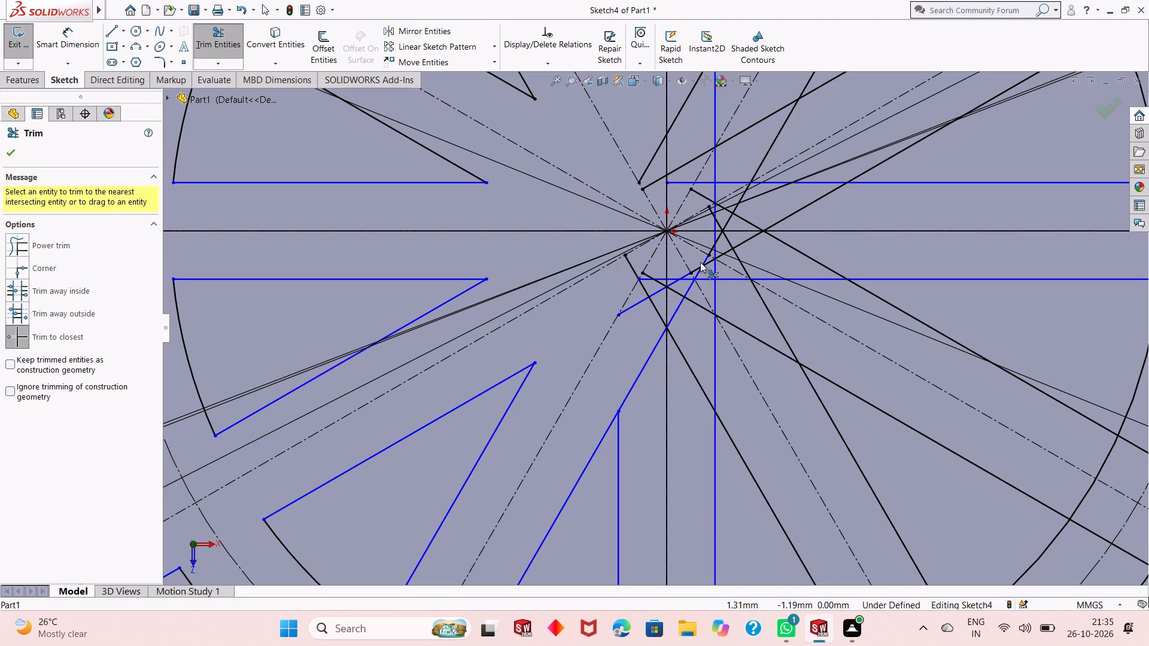
scroll(702, 261, "down", 9)
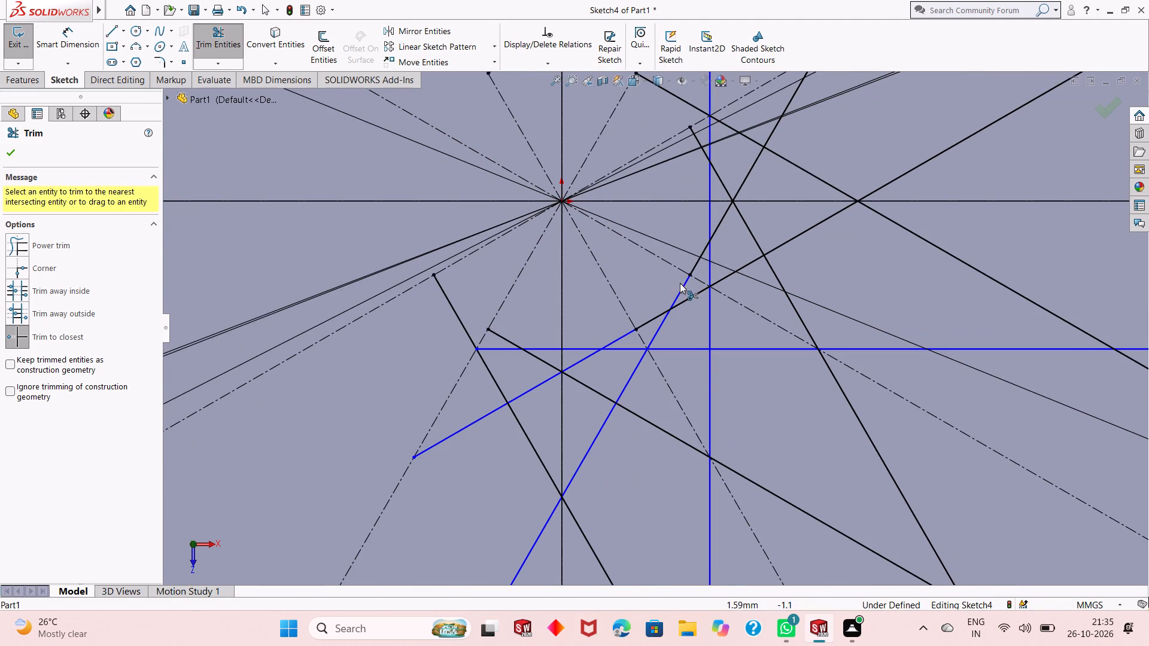
left_click(680, 292)
left_click(695, 264)
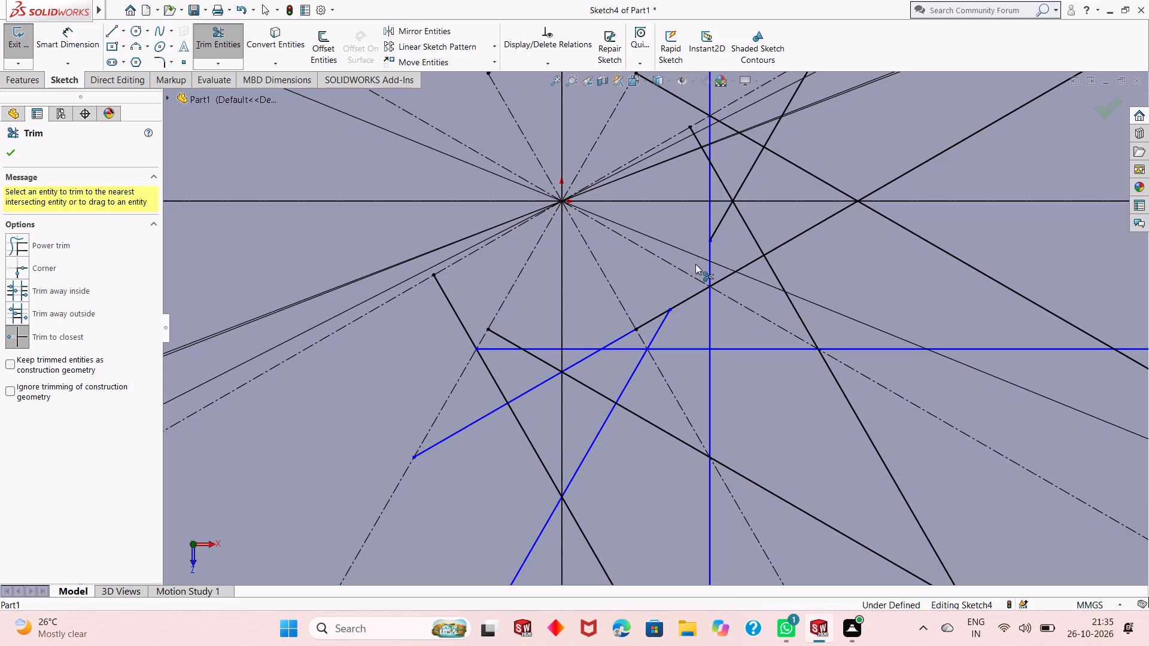
left_click(662, 324)
scroll(662, 388, "up", 2)
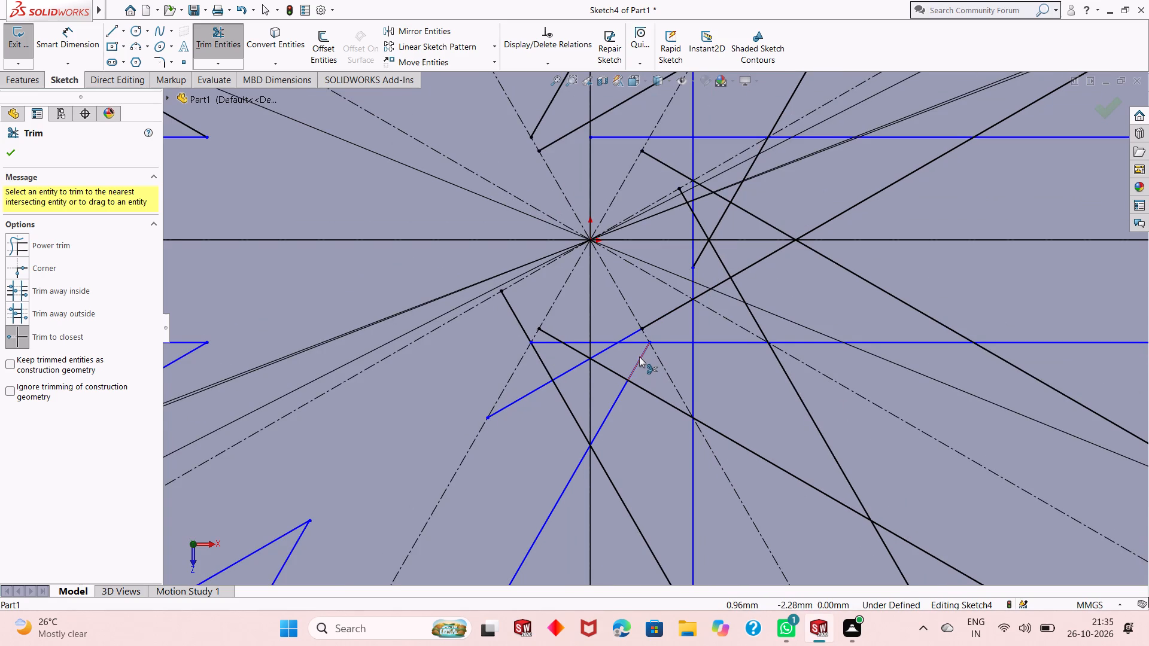
left_click(639, 356)
left_click(620, 391)
scroll(615, 446, "up", 2)
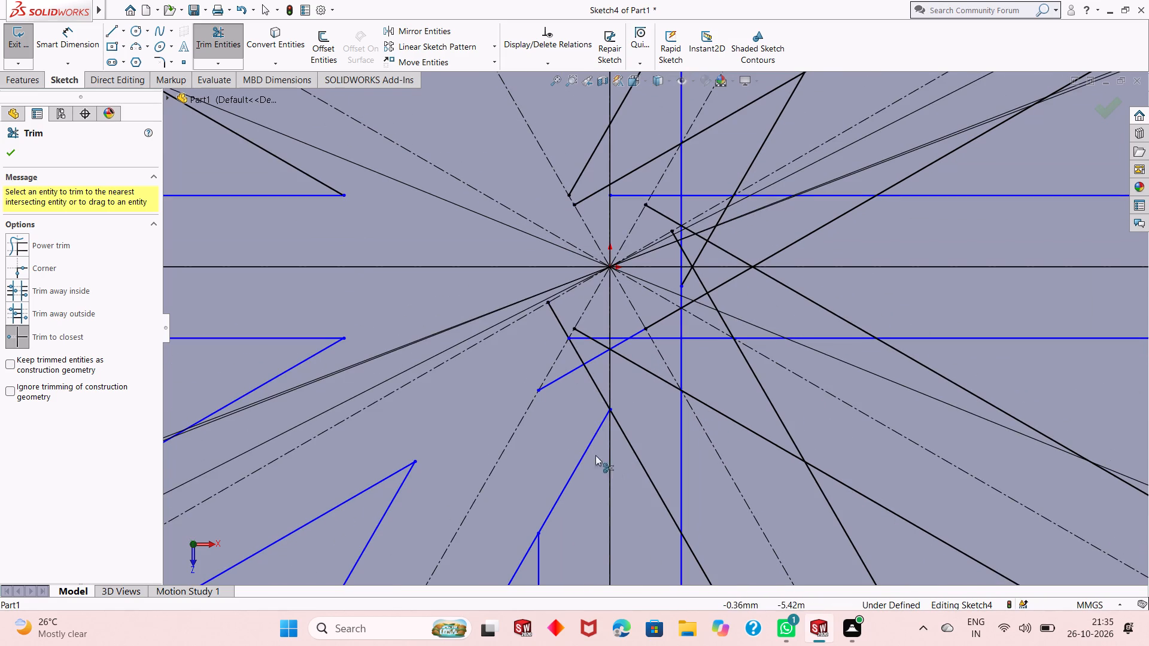
left_click(600, 432)
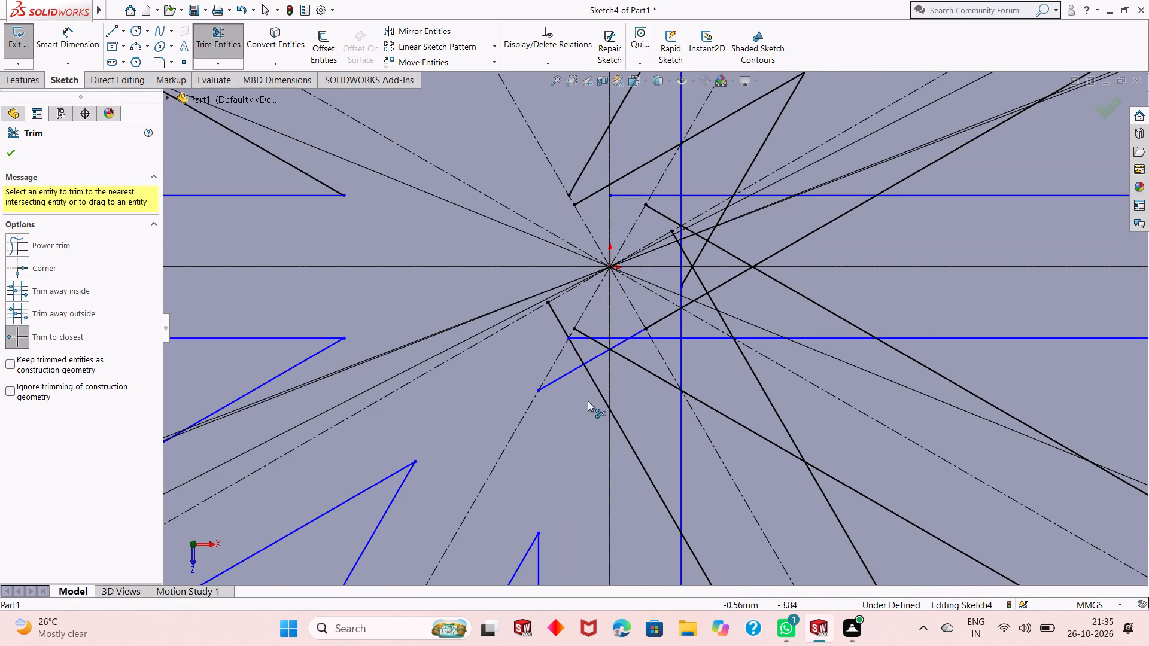
Trim the leftover hub segments of the shallow lower-left spoke's lower edge and the horizontal spoke's lower edge near the origin.
left_click(560, 374)
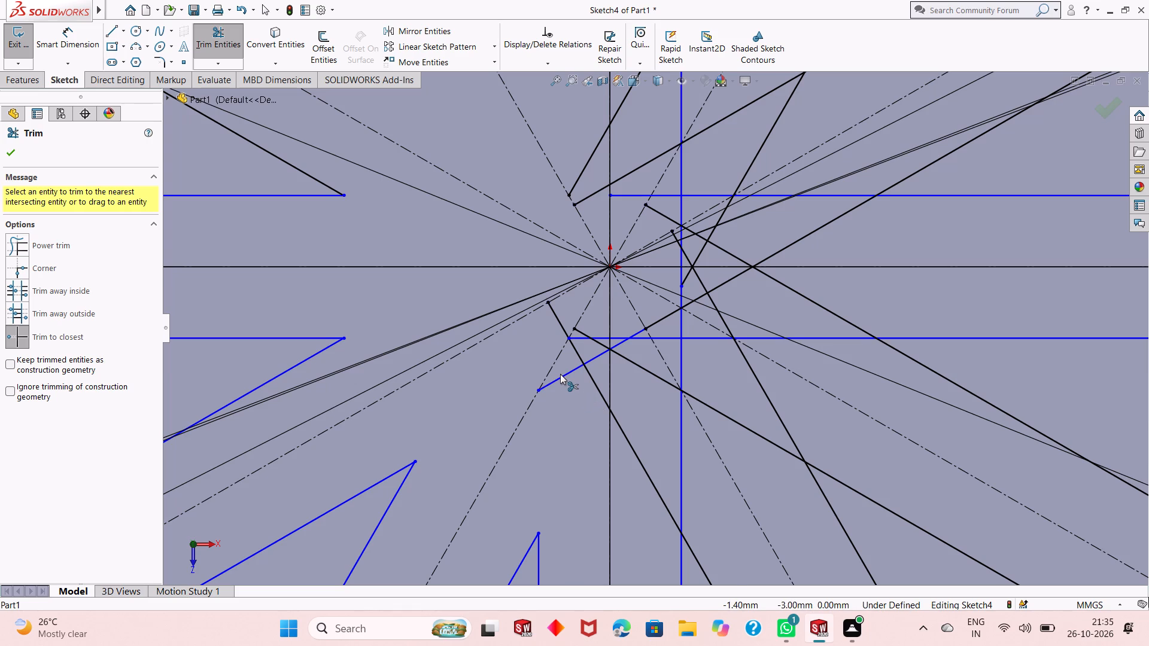
left_click(565, 375)
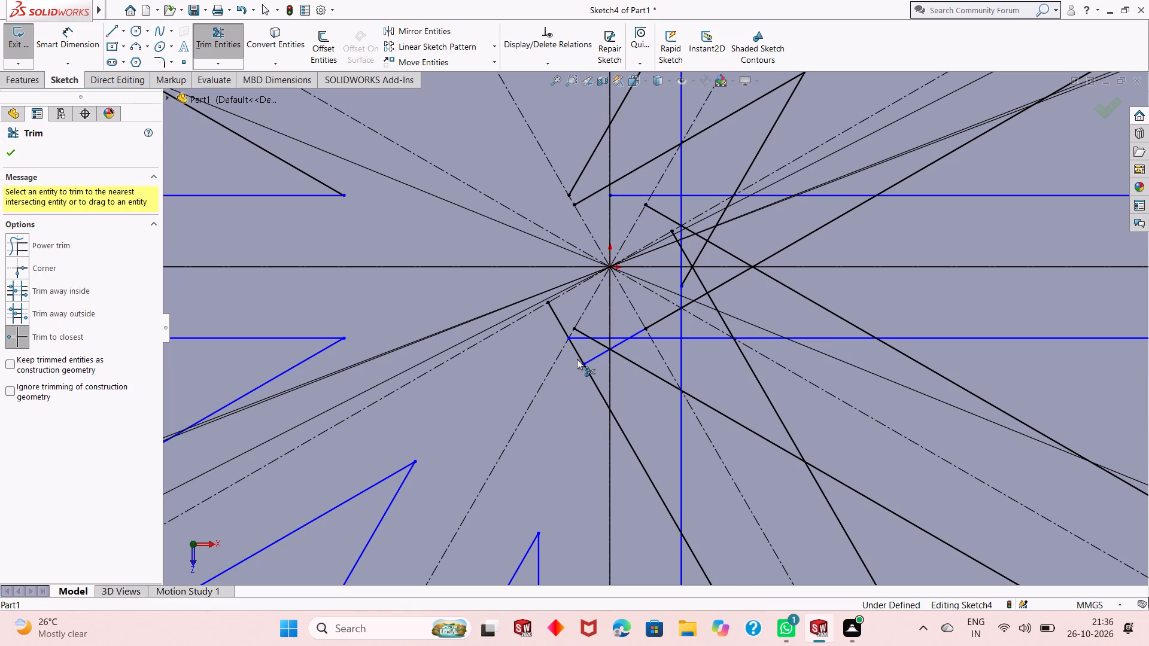
left_click(592, 359)
left_click(586, 340)
Delete the 2.00 mm offset dimensions of the steep lower-right spoke's two edges.
scroll(632, 355, "up", 4)
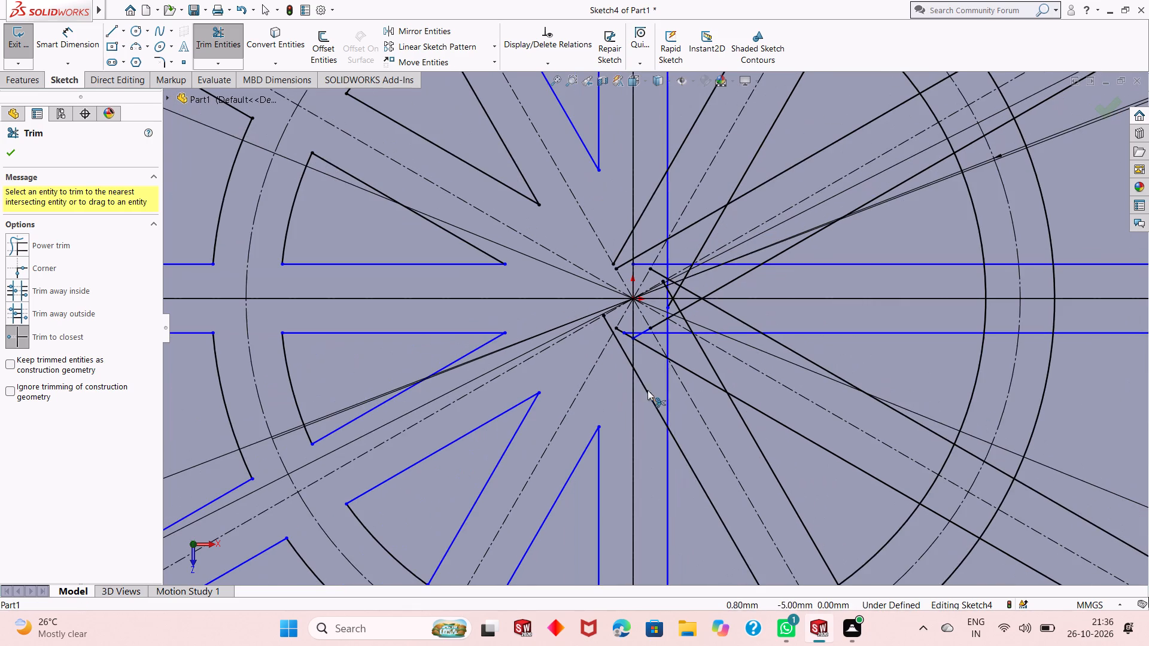
scroll(670, 428, "up", 10)
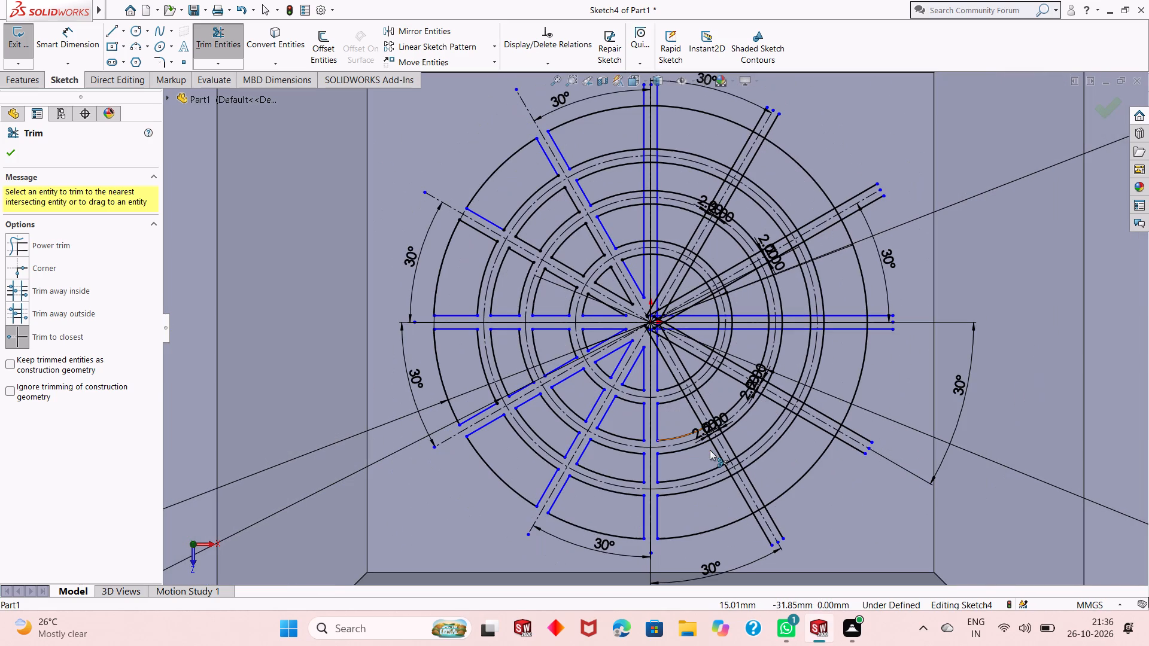
scroll(652, 342, "down", 7)
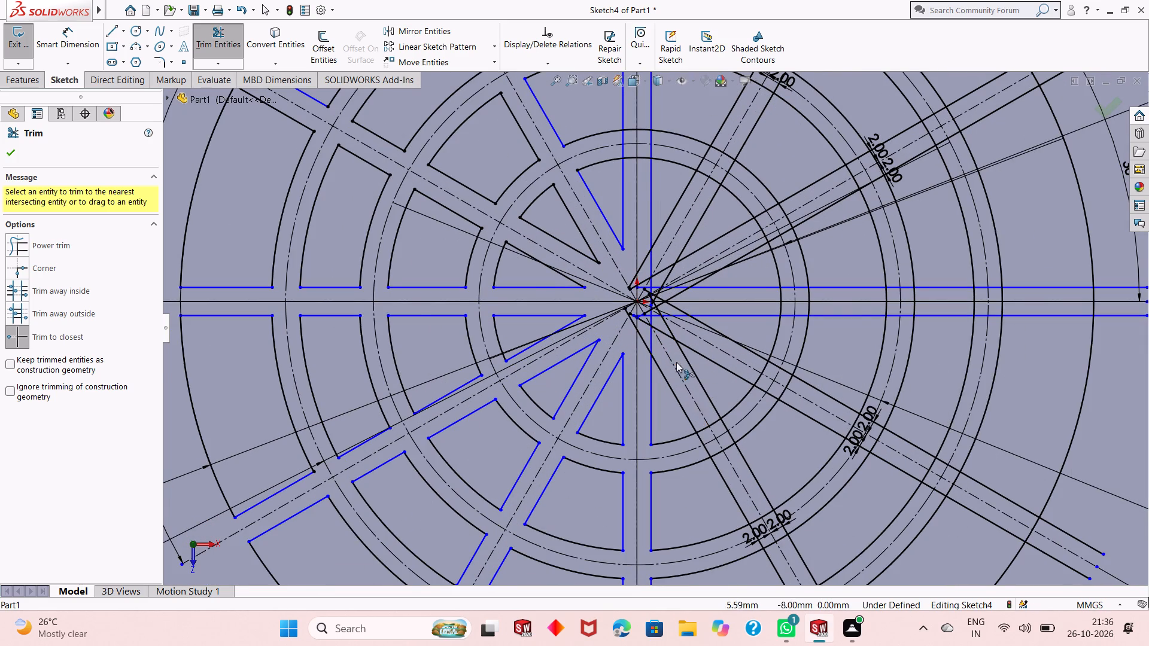
scroll(713, 414, "up", 3)
scroll(747, 505, "up", 3)
scroll(715, 438, "down", 2)
right_click(828, 416)
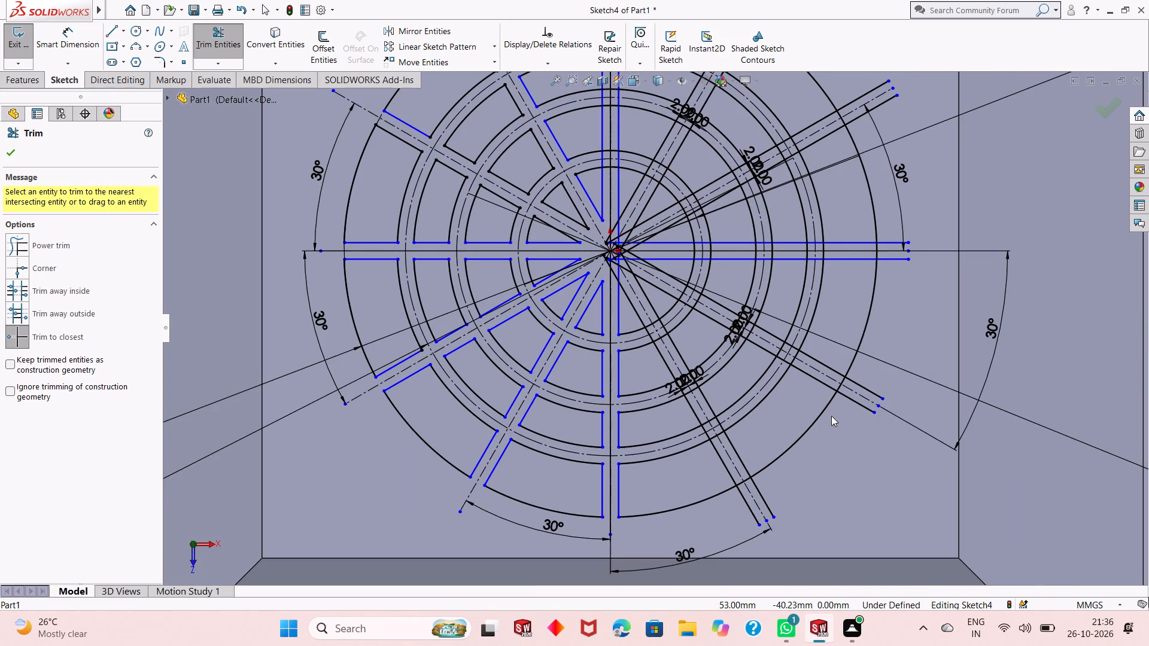
left_click(852, 459)
scroll(682, 386, "down", 6)
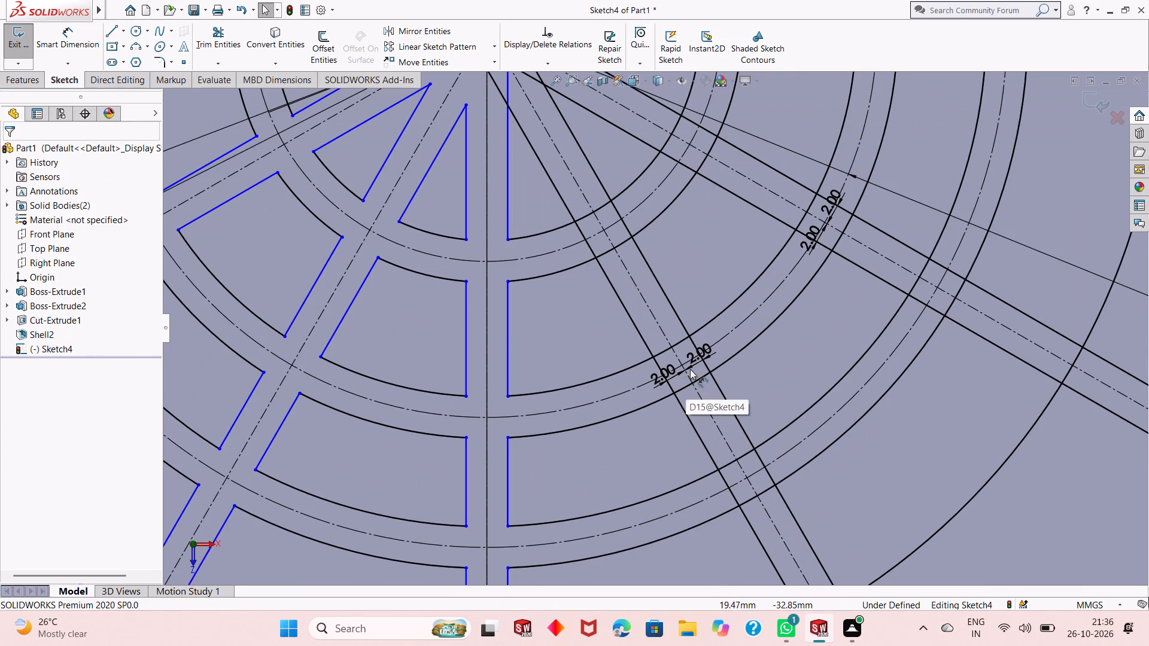
right_click(695, 353)
left_click(742, 458)
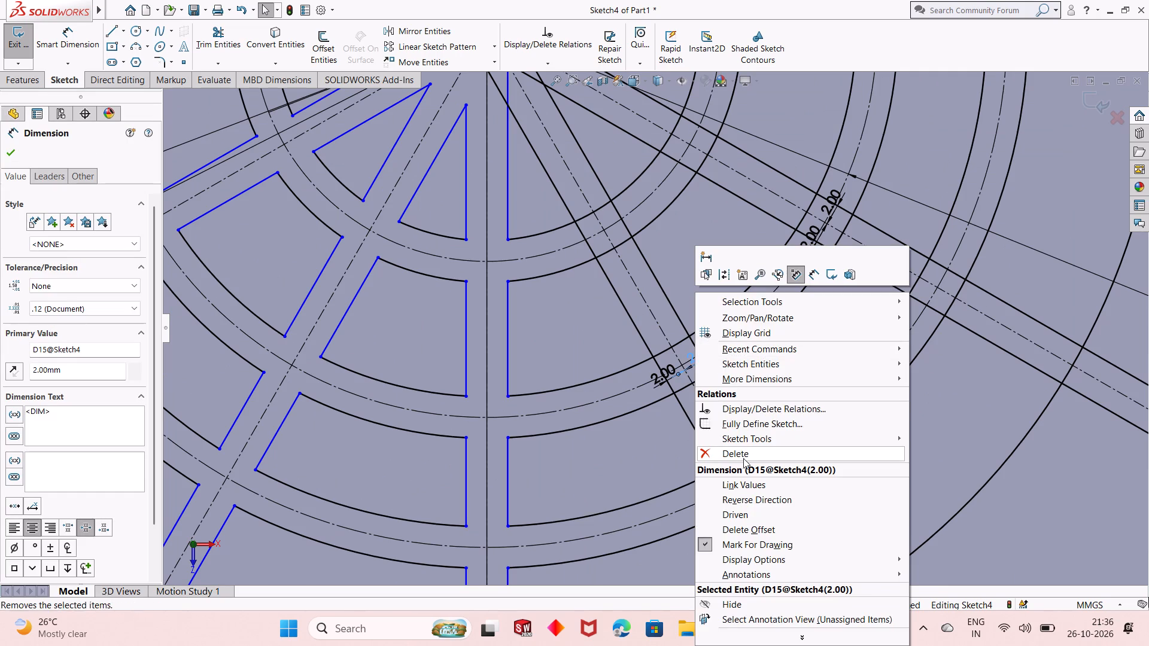
right_click(667, 369)
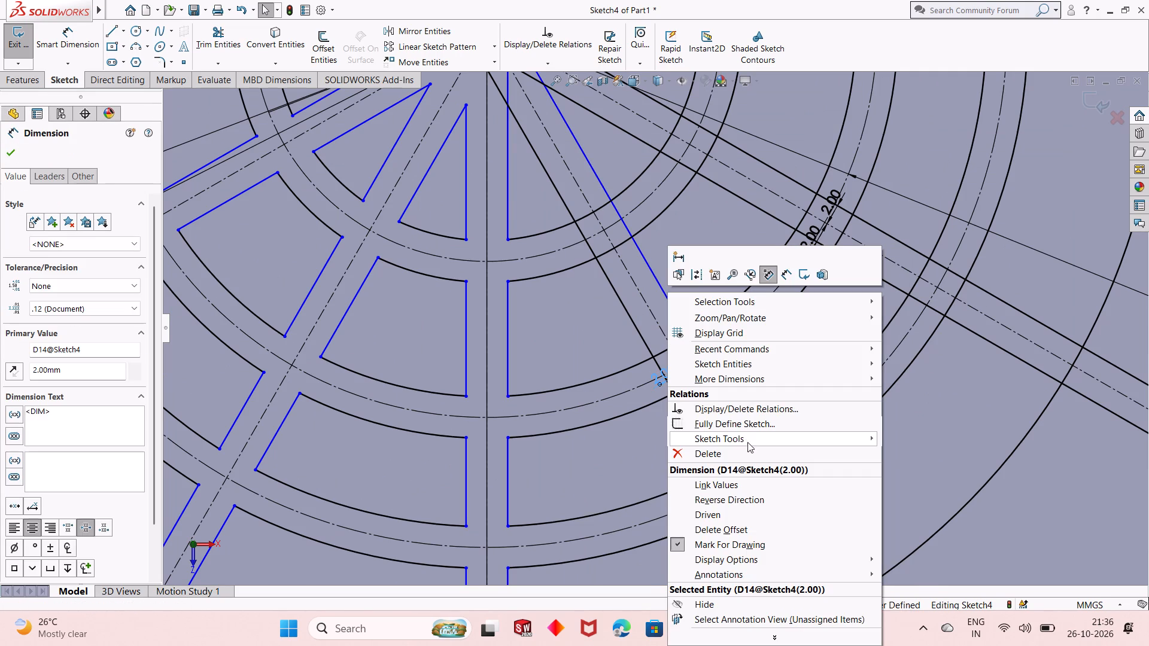
left_click(748, 450)
Trim the steep lower-right spoke's edge ends beyond the outermost circle, and the circle's arc between the two edges.
scroll(767, 474, "up", 3)
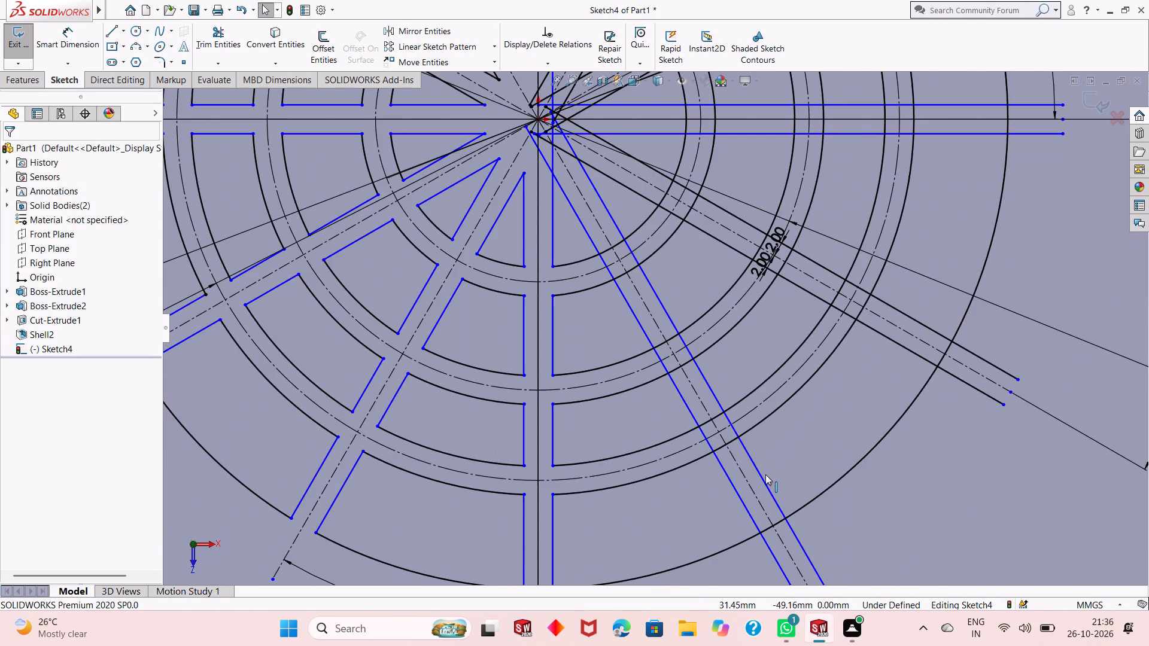
scroll(765, 474, "up", 3)
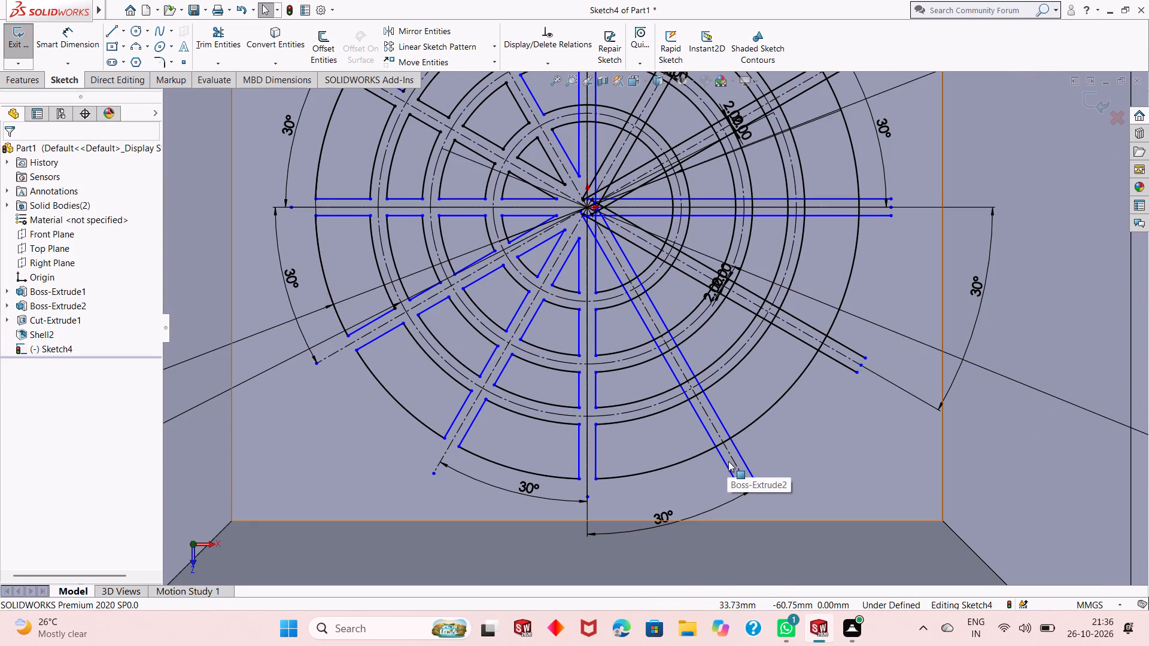
scroll(731, 459, "down", 4)
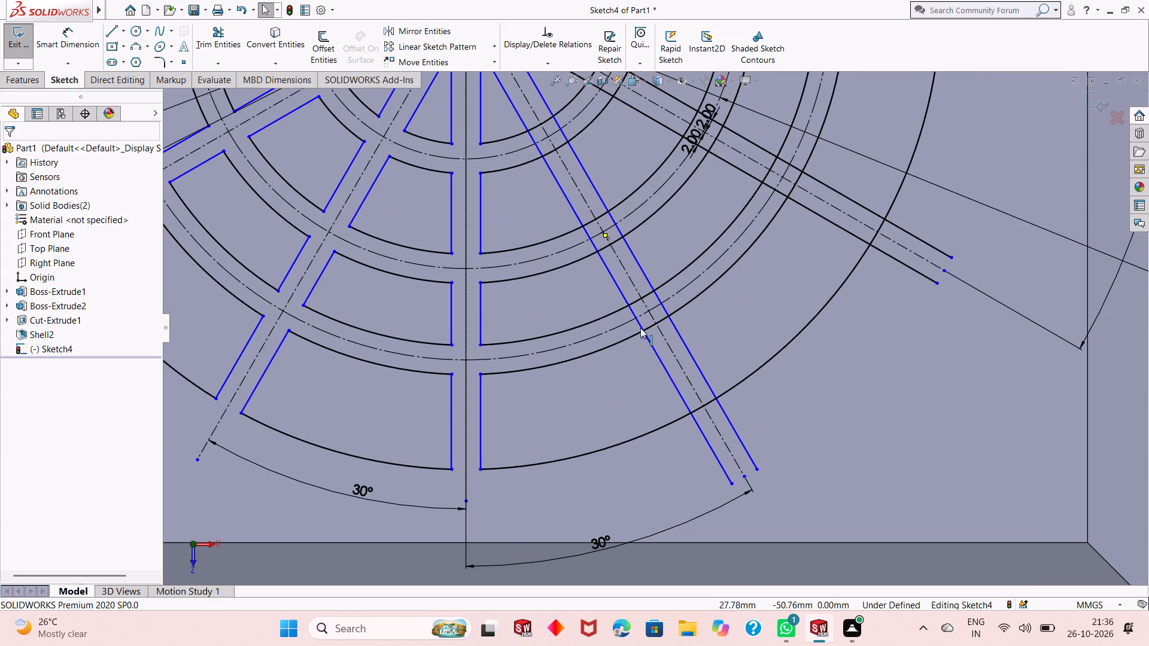
left_click(208, 33)
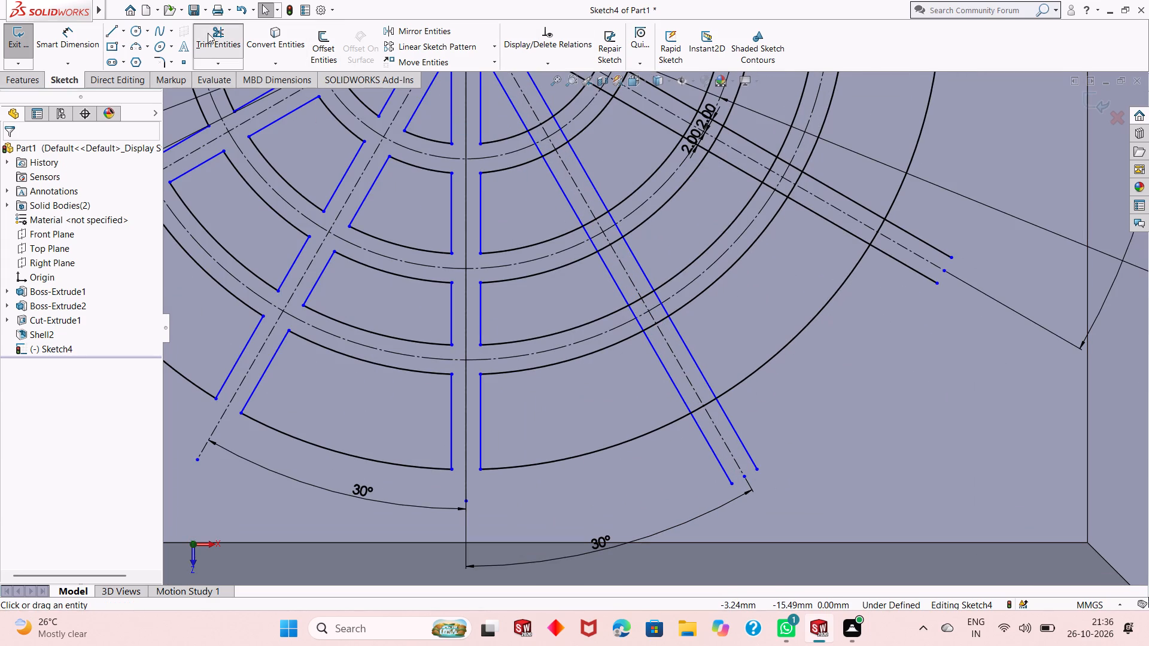
left_click(734, 425)
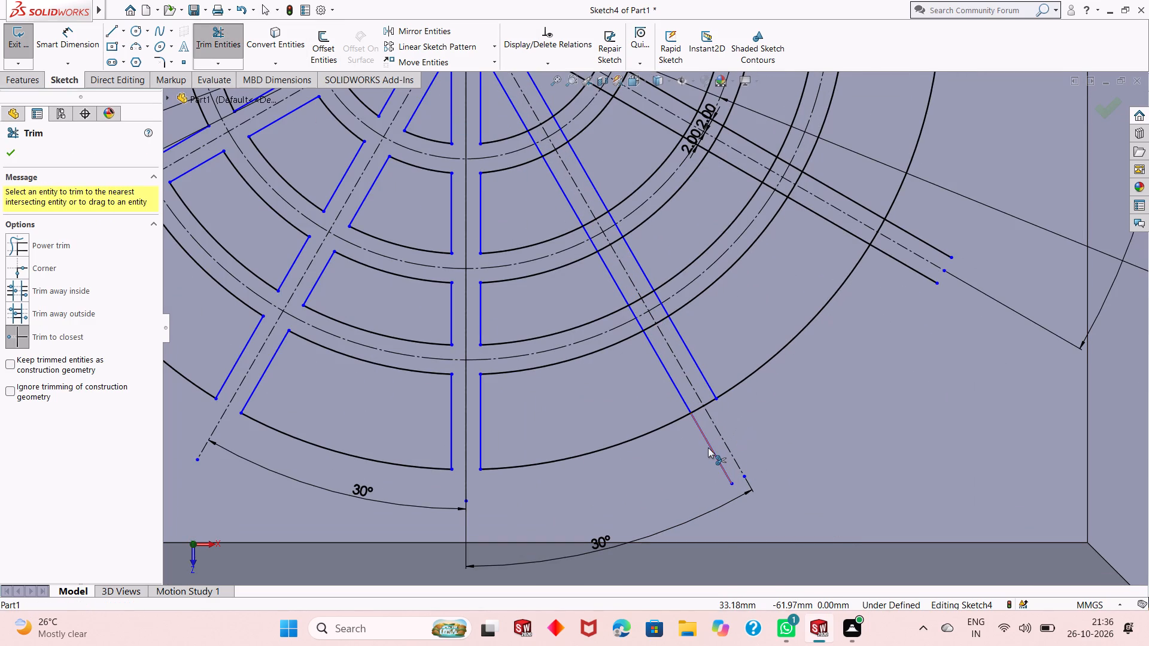
left_click(708, 447)
left_click(696, 409)
left_click(709, 402)
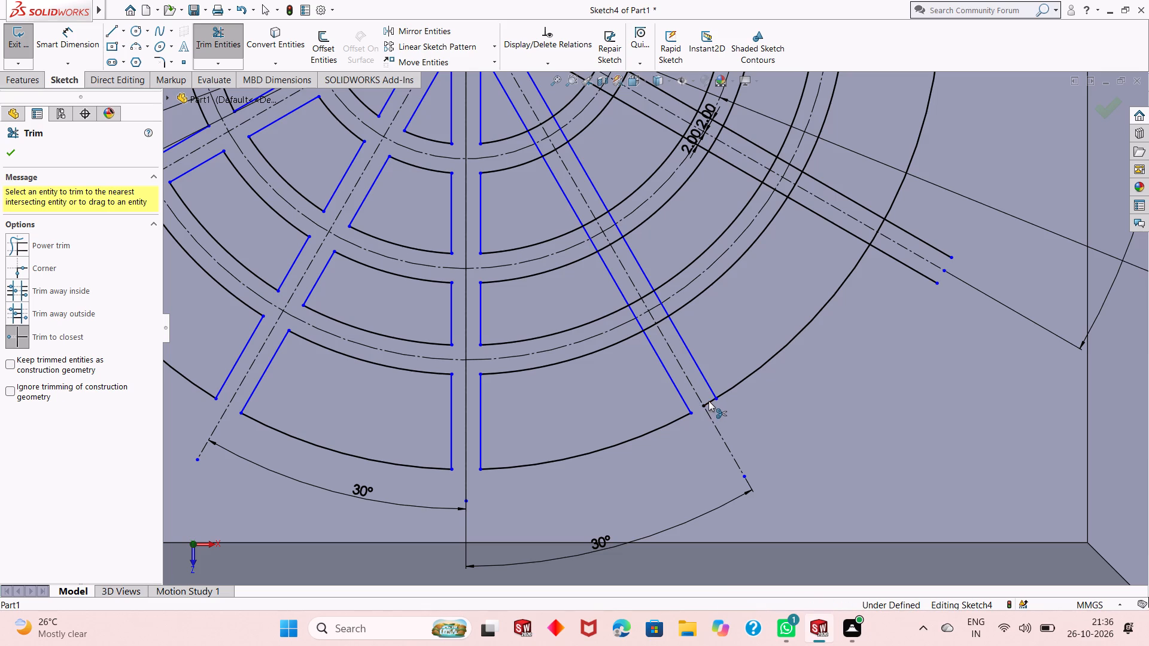
Trim the outer ring's two arcs between the steep lower-right spoke's edges, and both edge segments inside that ring.
scroll(637, 287, "down", 5)
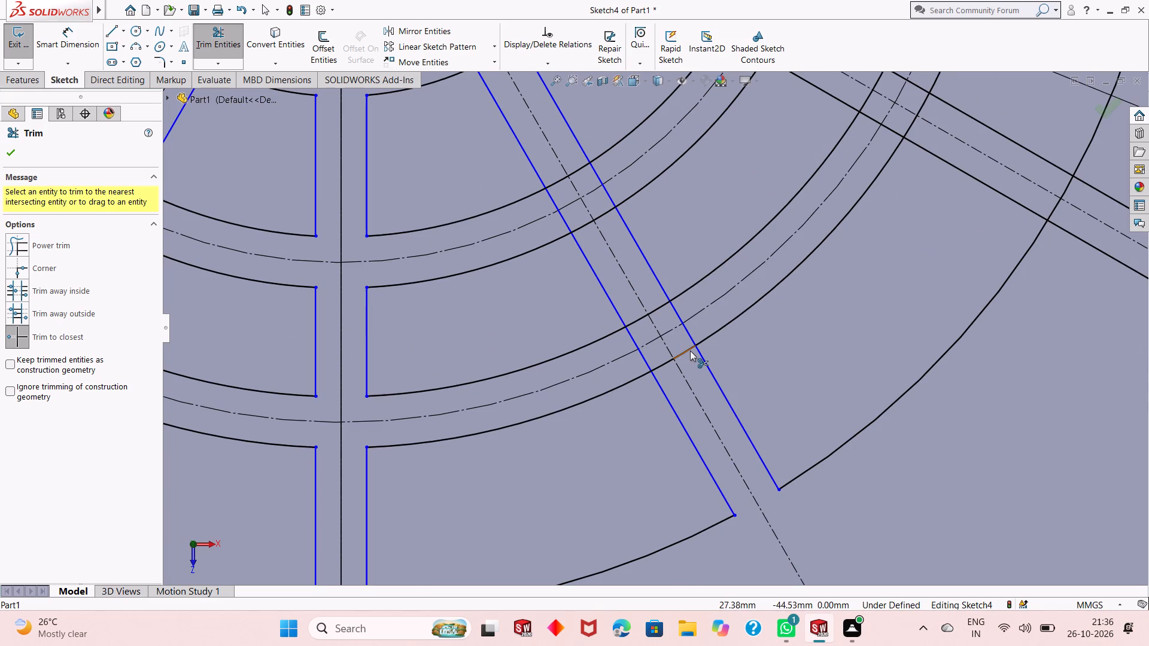
left_click(690, 351)
left_click(661, 365)
left_click(642, 356)
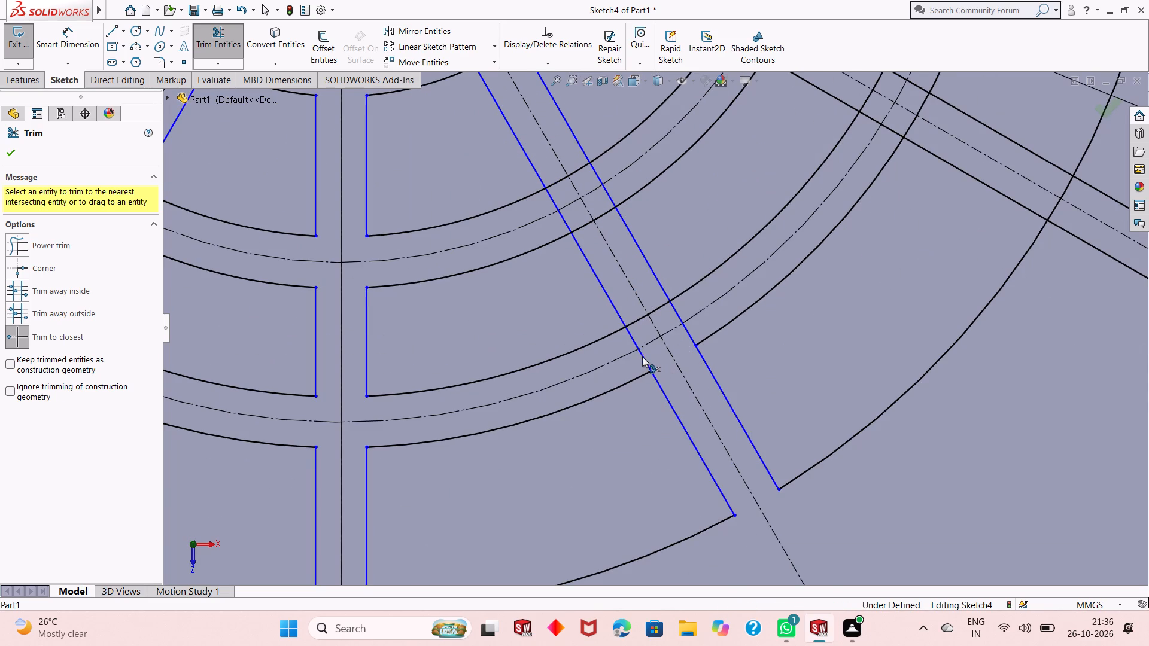
left_click(633, 341)
left_click(677, 312)
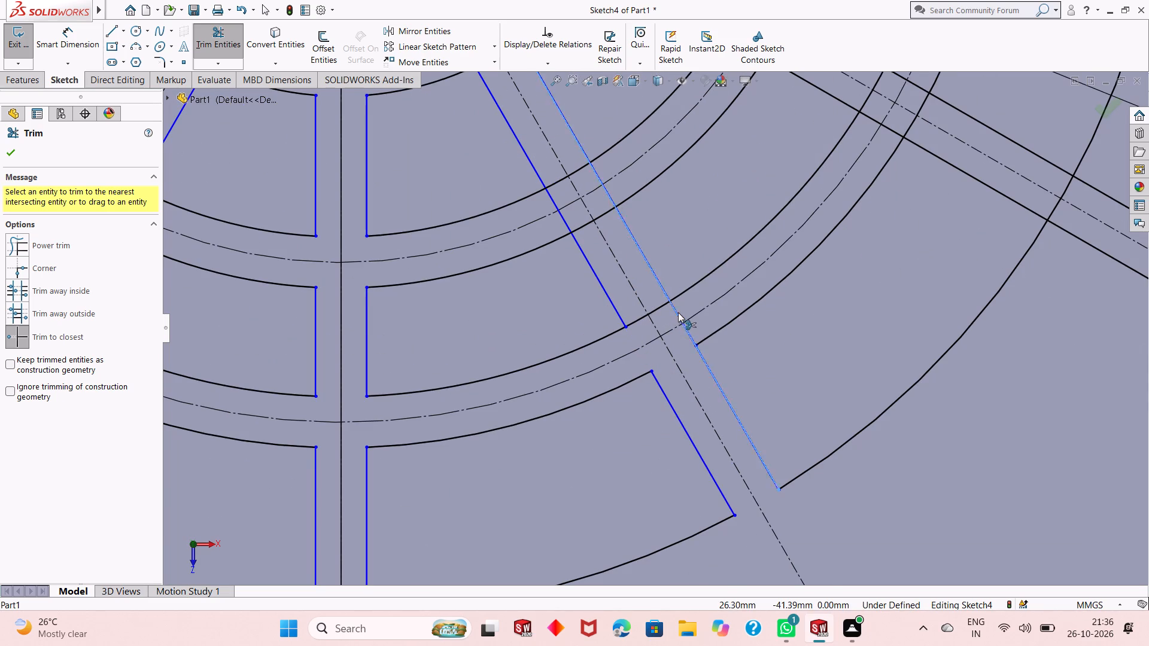
left_click(689, 331)
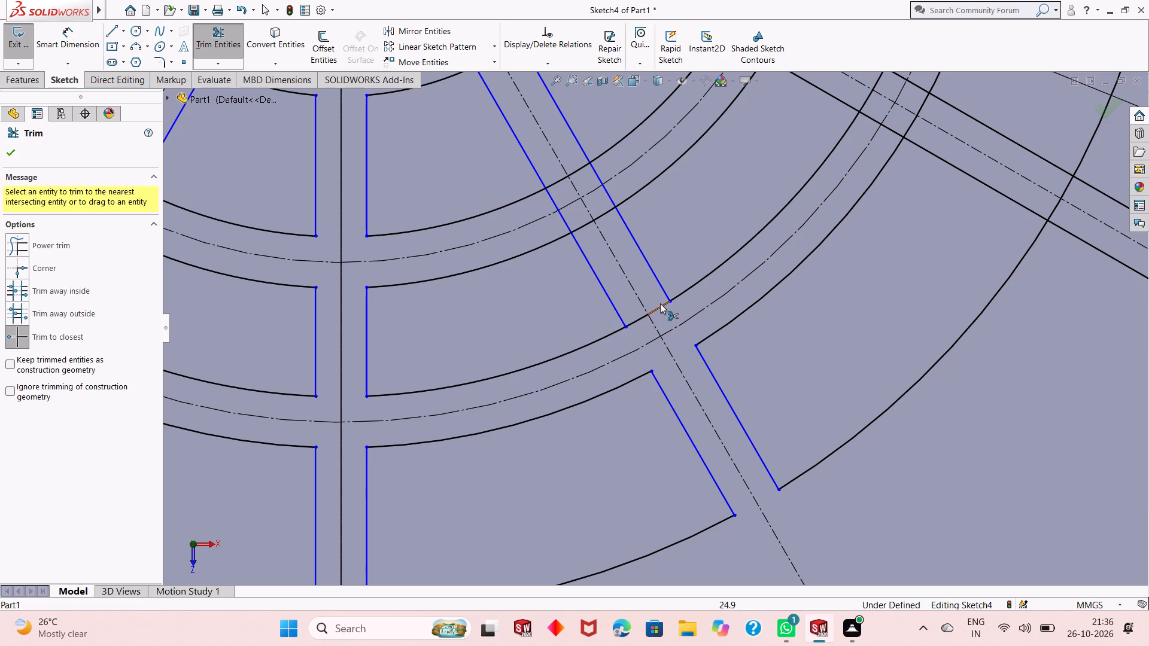
left_click(660, 303)
left_click(640, 319)
Trim the middle ring's two arcs between the steep lower-right spoke's edges, and both edge segments crossing that ring.
scroll(664, 360, "up", 2)
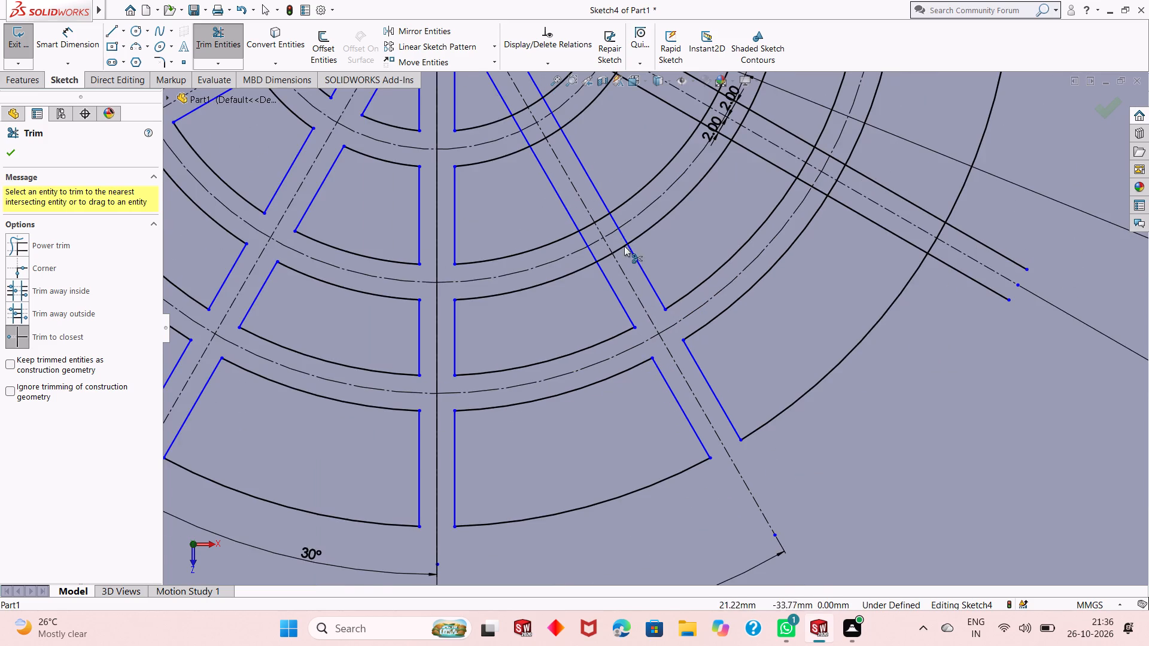
scroll(612, 223, "down", 7)
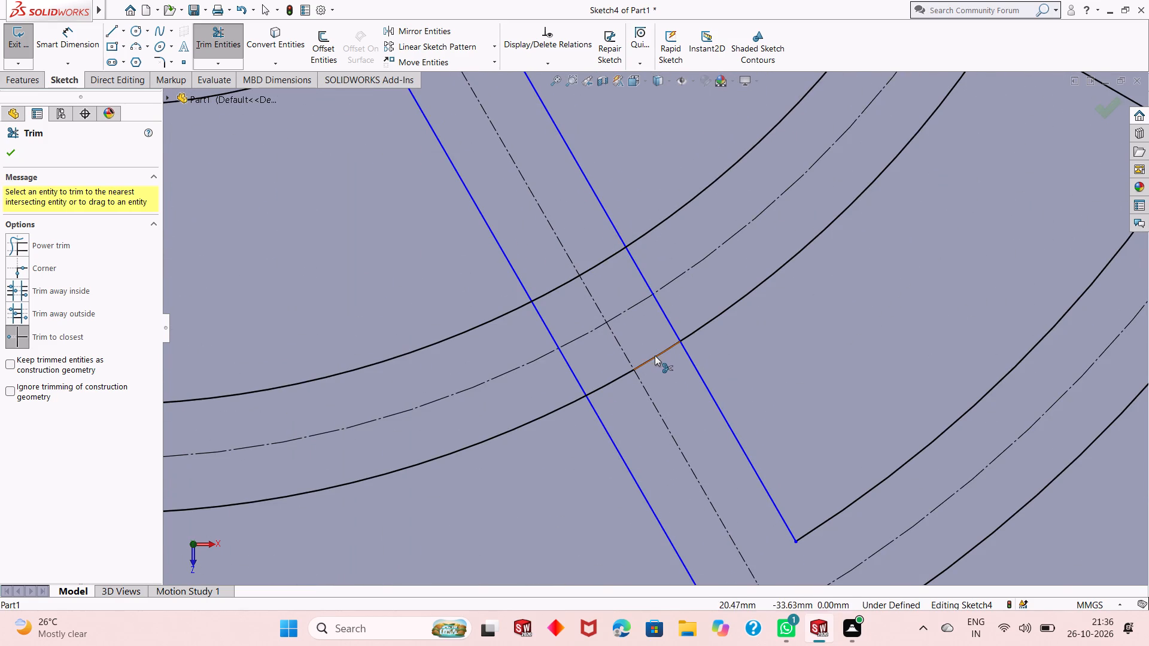
left_click(655, 357)
left_click(612, 379)
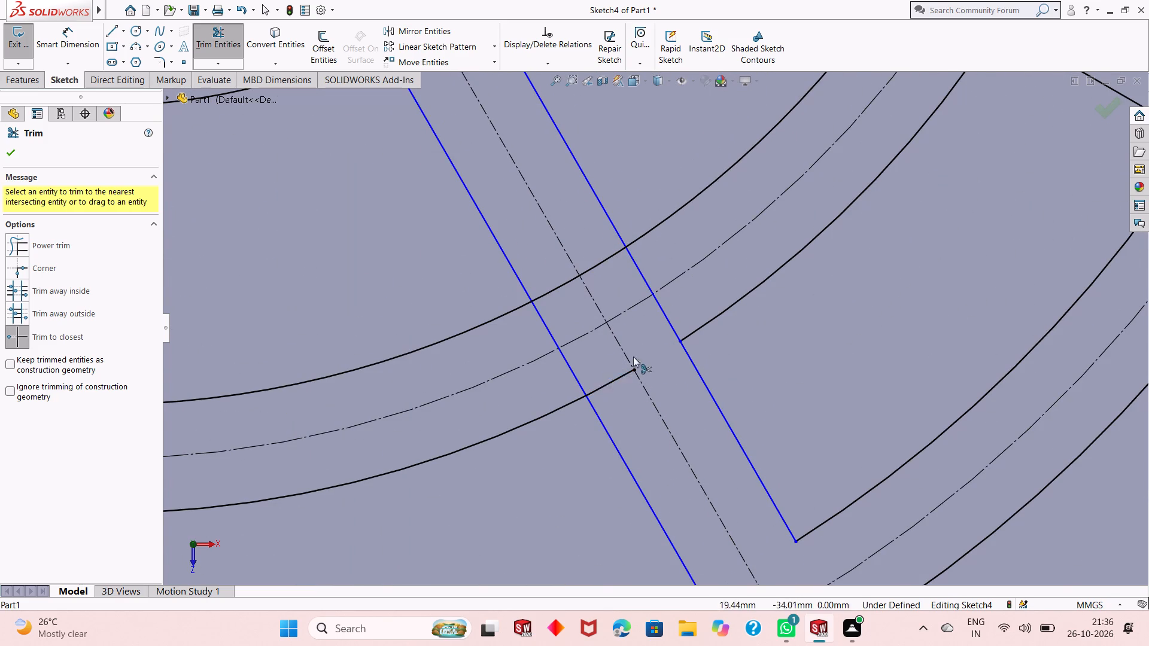
left_click(669, 319)
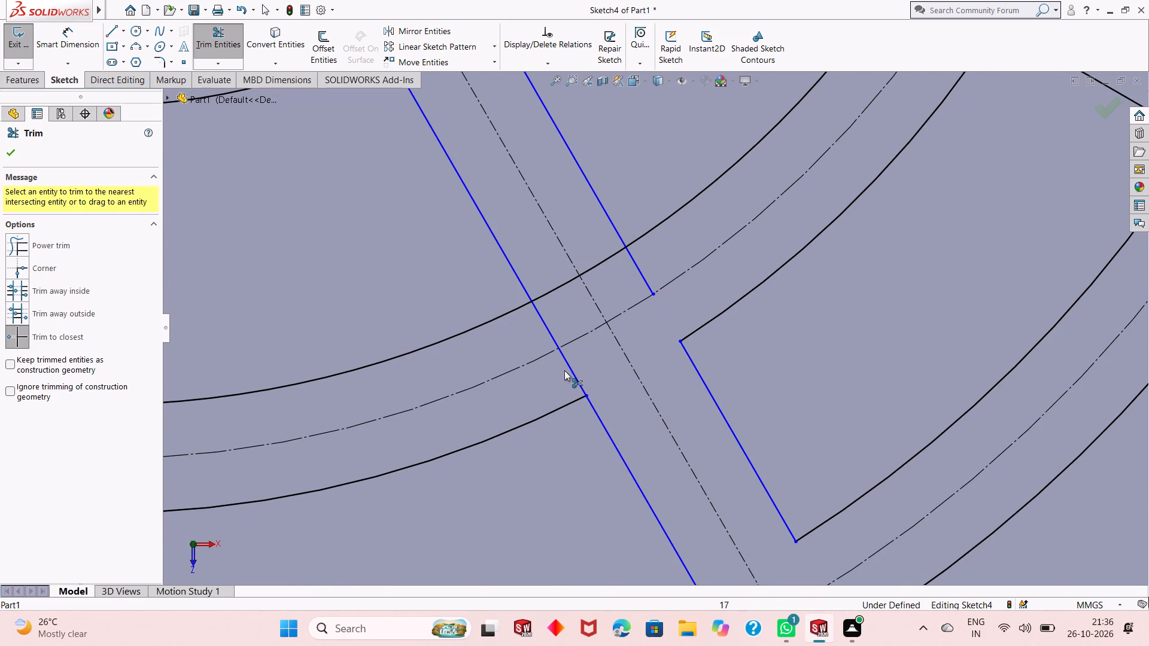
left_click(568, 367)
left_click(551, 331)
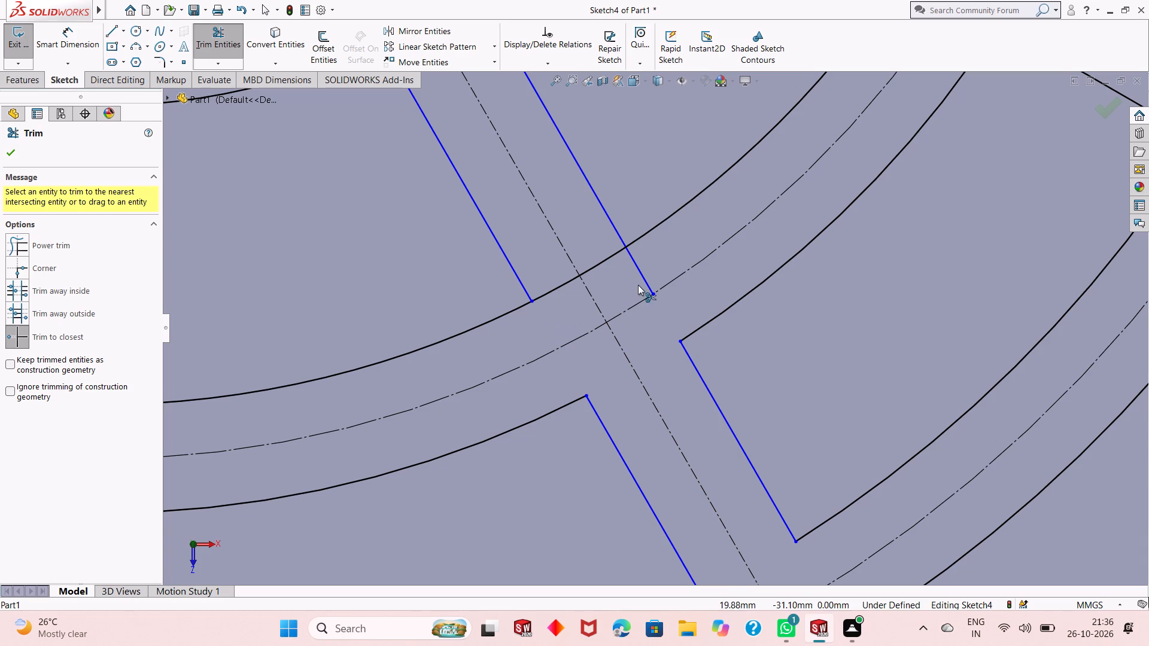
left_click(643, 280)
left_click(613, 257)
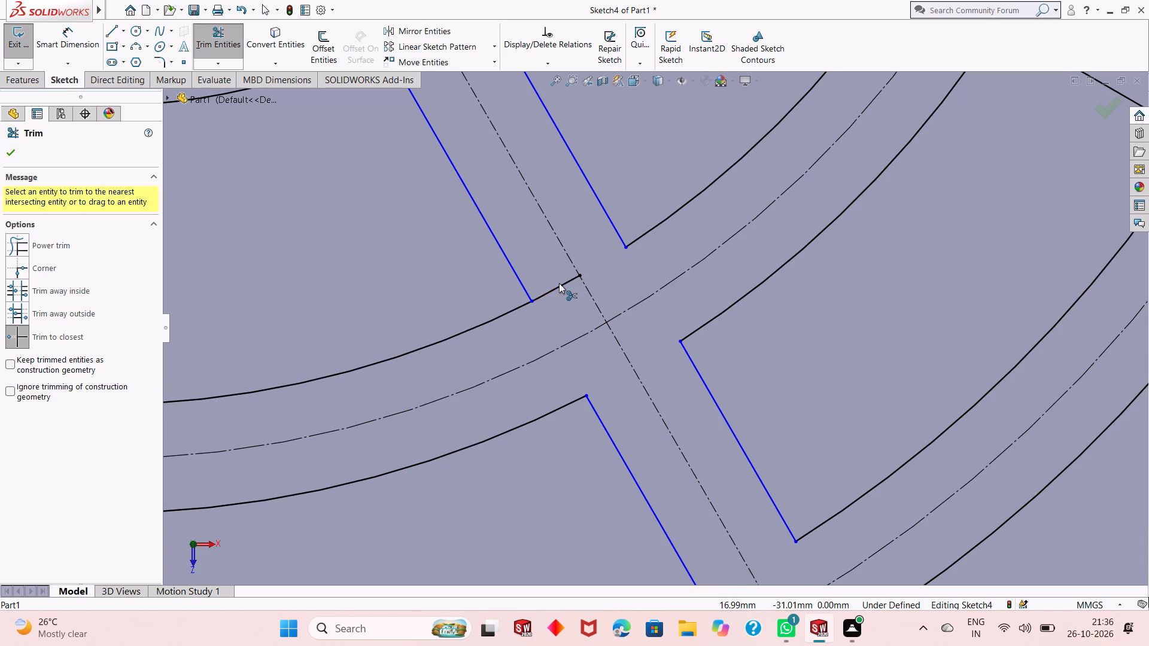
left_click(558, 284)
Trim the innermost ring's two arcs between the steep lower-right spoke's edges, and both edge segments crossing that ring.
scroll(639, 378, "up", 8)
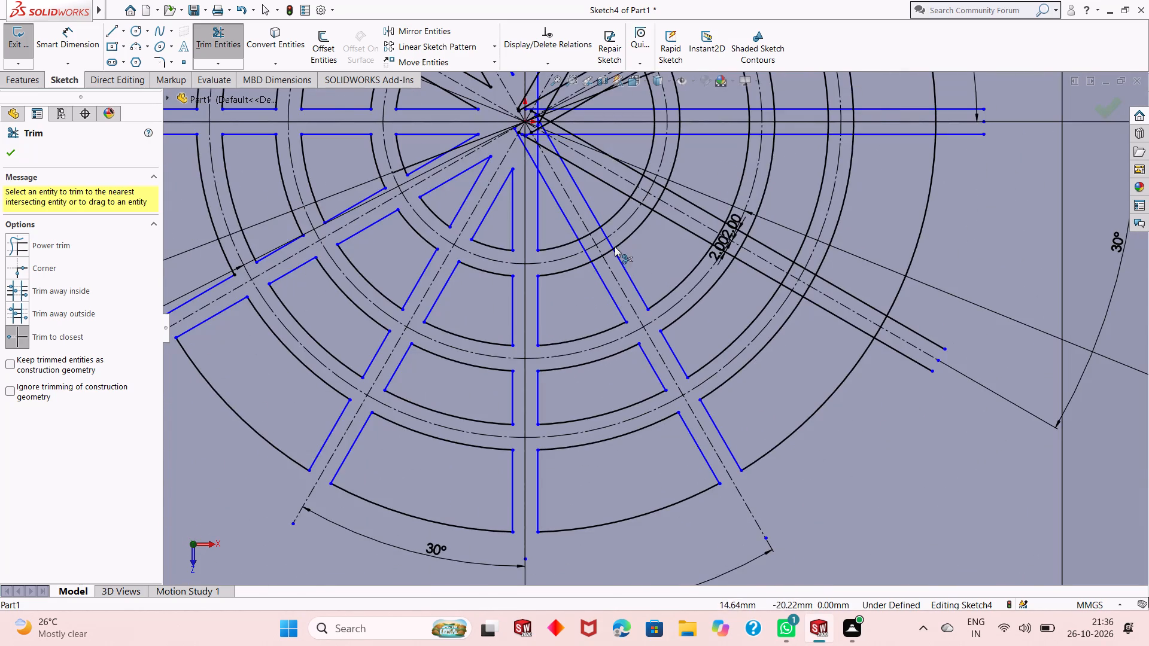
scroll(591, 227, "down", 8)
scroll(639, 332, "down", 3)
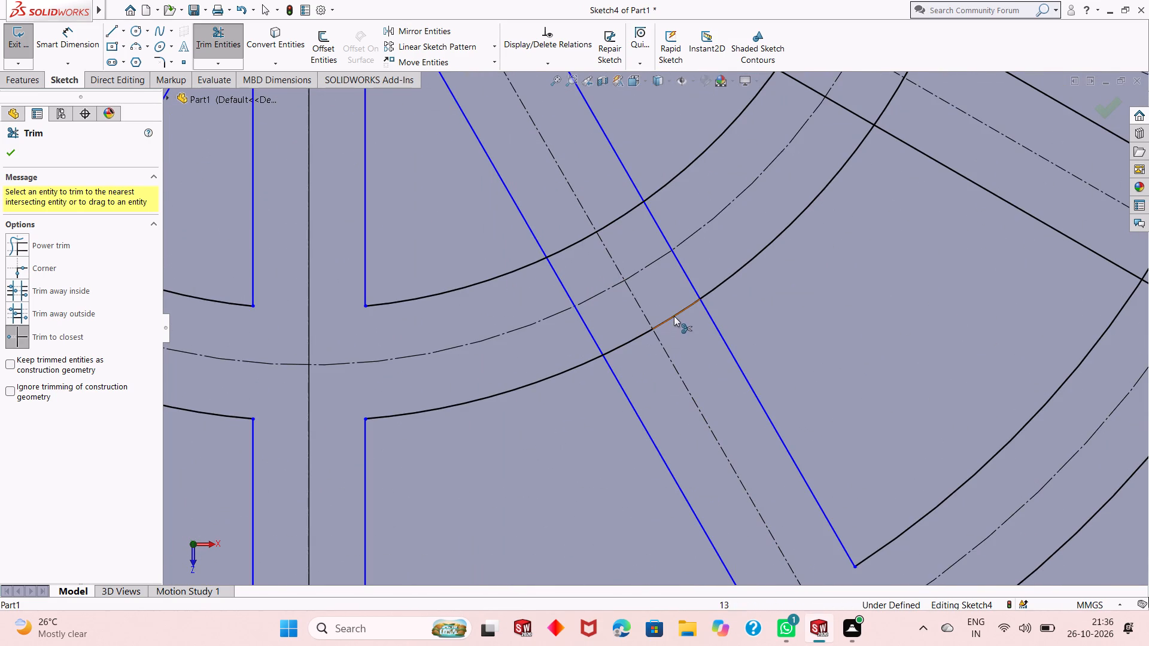
left_click(674, 315)
left_click(639, 339)
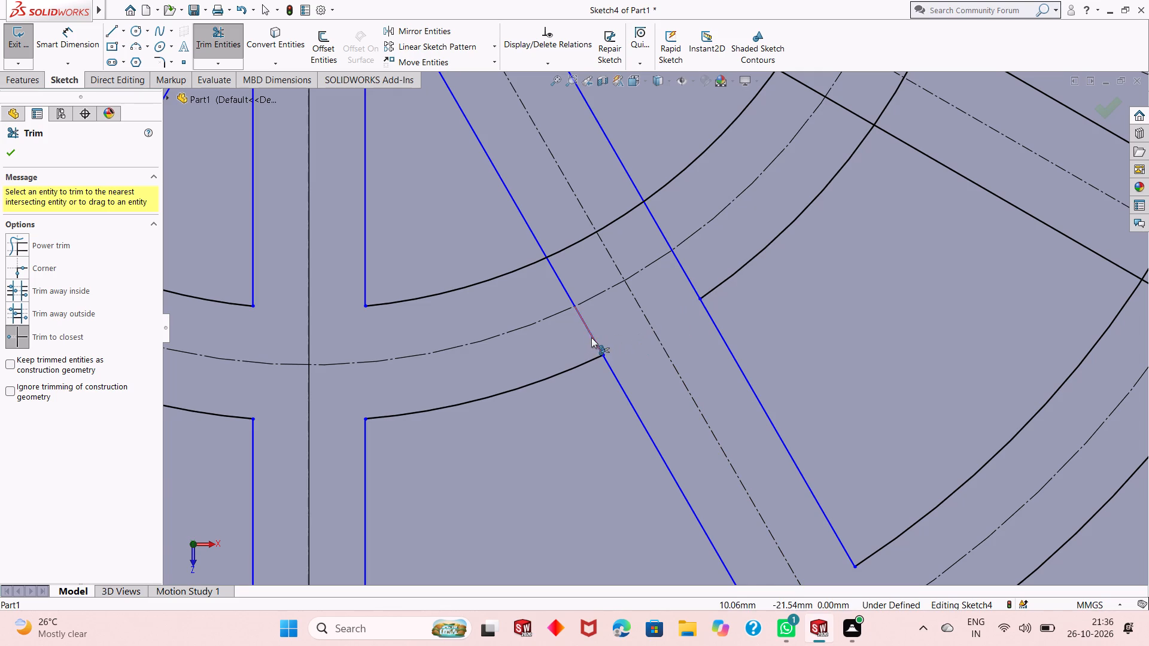
left_click(591, 337)
left_click(569, 295)
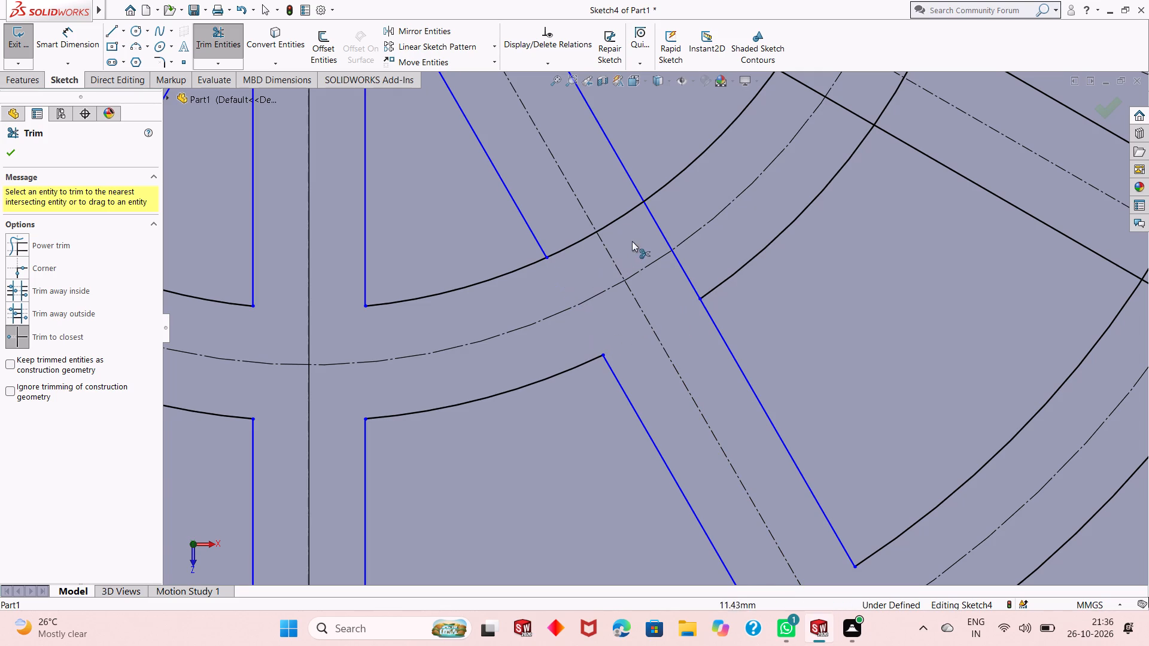
left_click(655, 220)
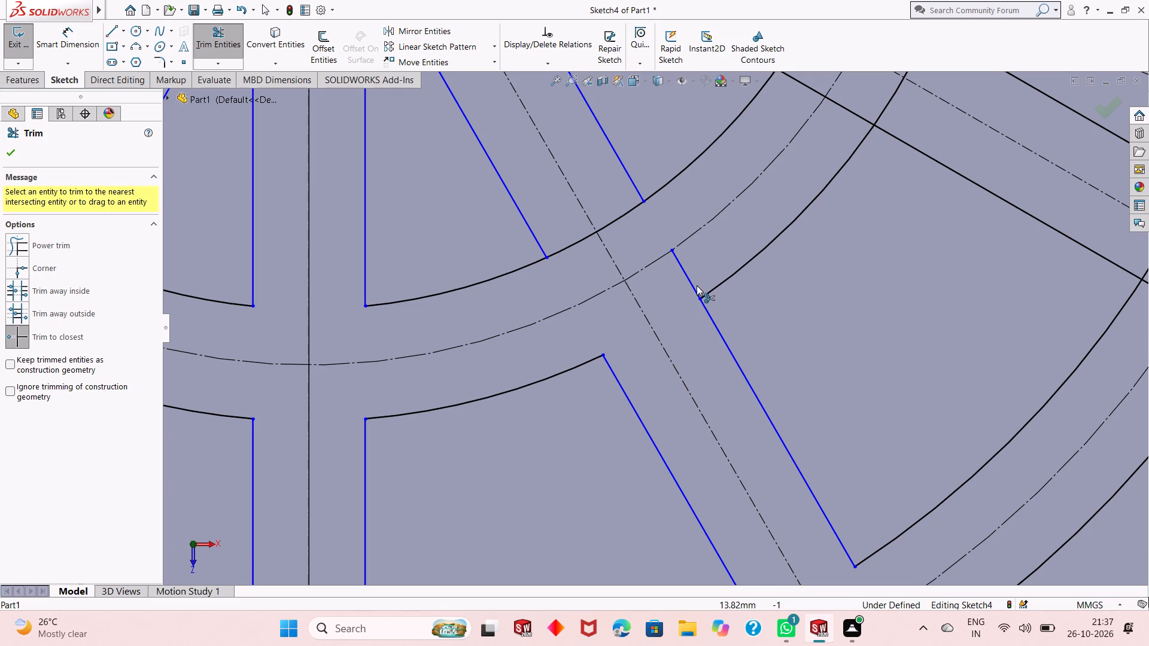
left_click(697, 287)
left_click(637, 205)
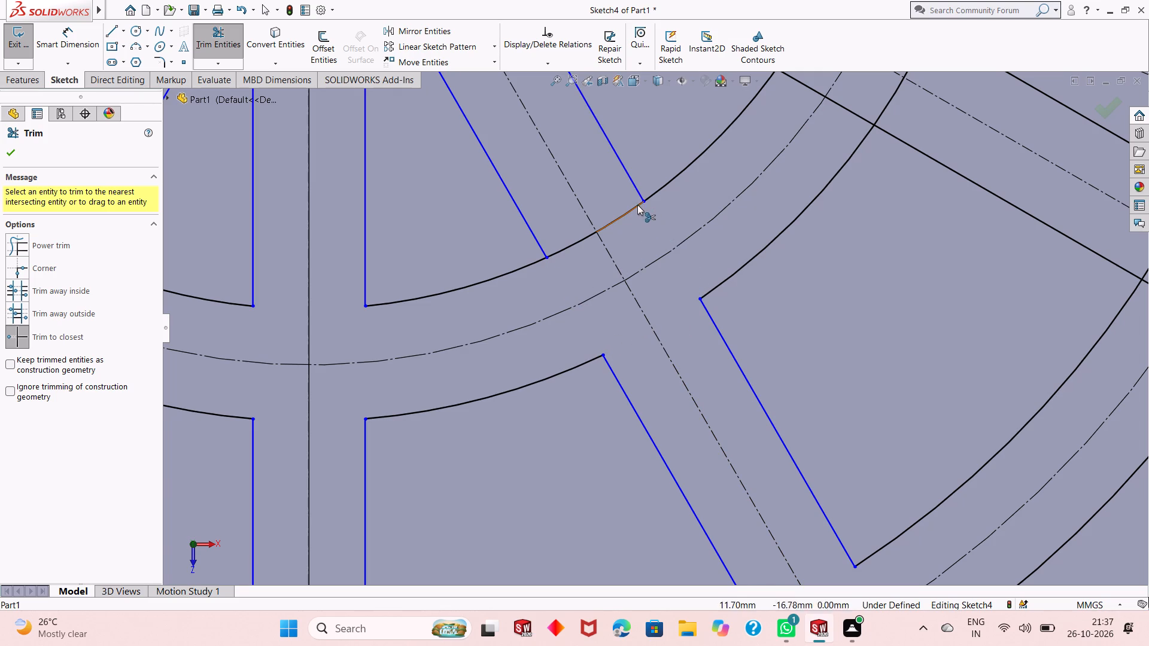
left_click(578, 240)
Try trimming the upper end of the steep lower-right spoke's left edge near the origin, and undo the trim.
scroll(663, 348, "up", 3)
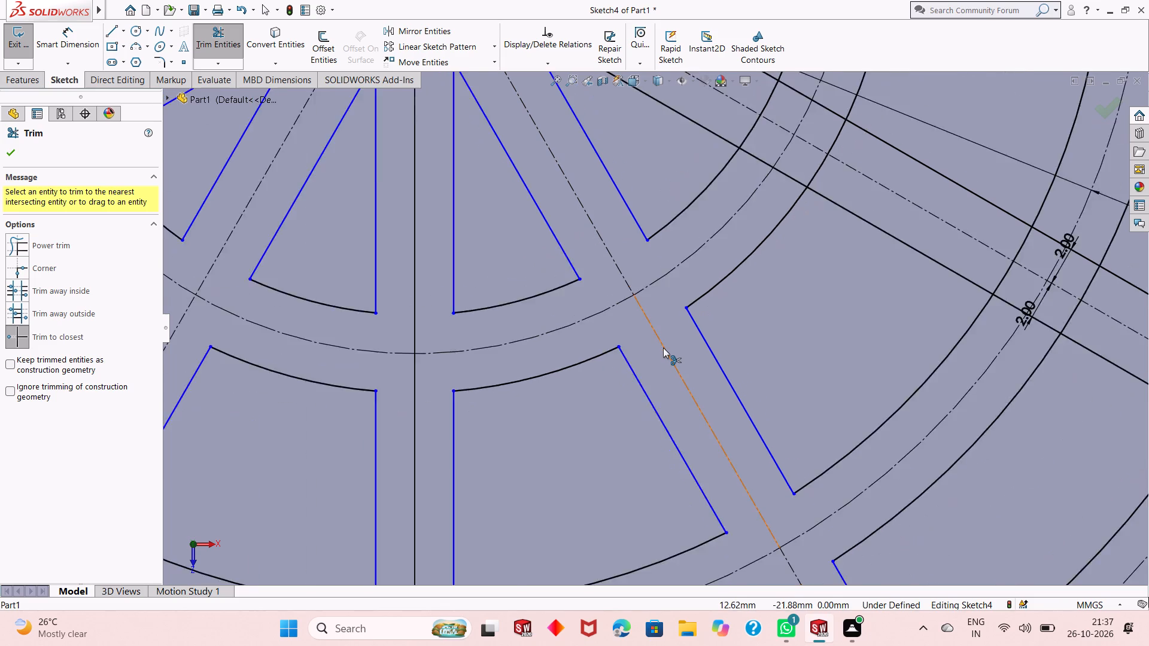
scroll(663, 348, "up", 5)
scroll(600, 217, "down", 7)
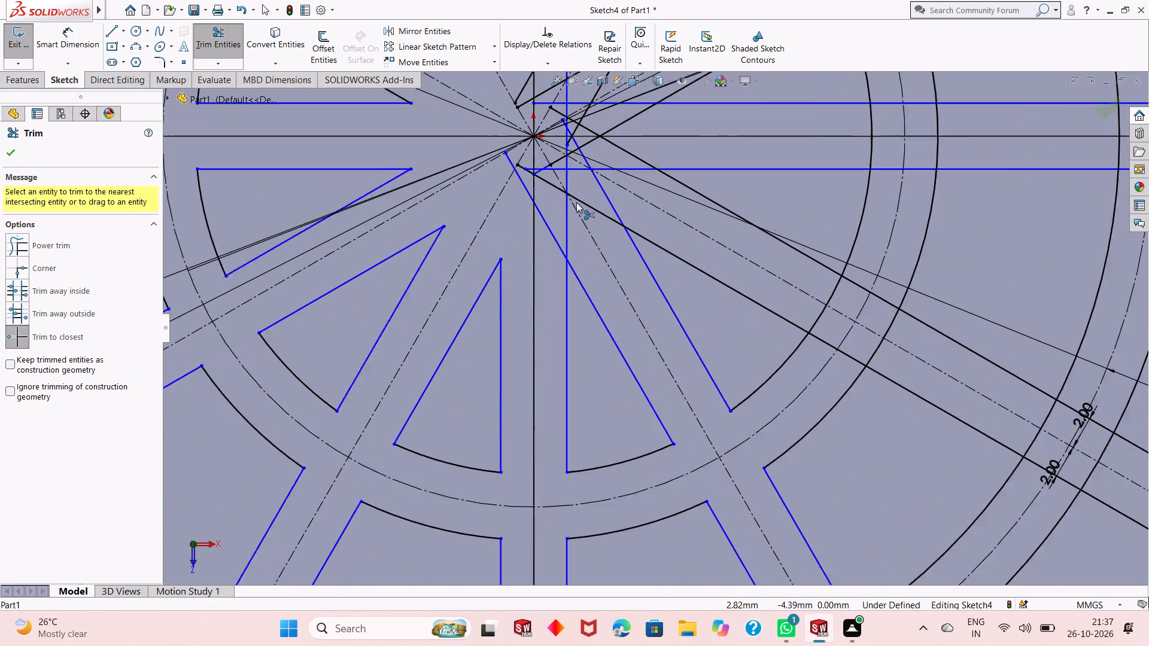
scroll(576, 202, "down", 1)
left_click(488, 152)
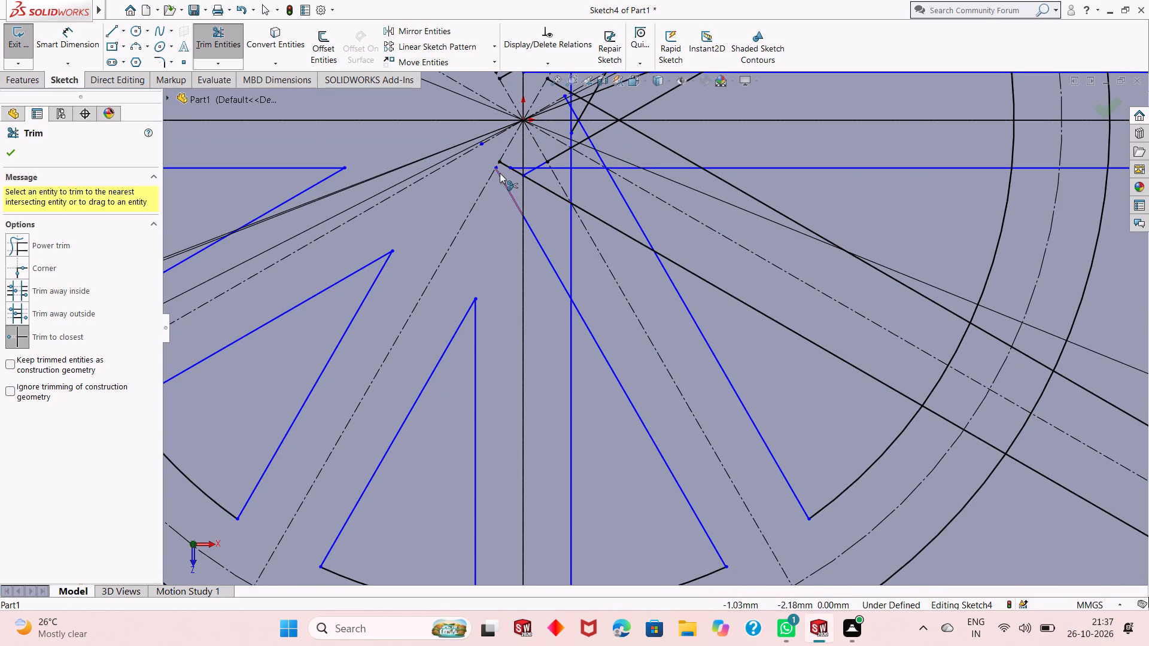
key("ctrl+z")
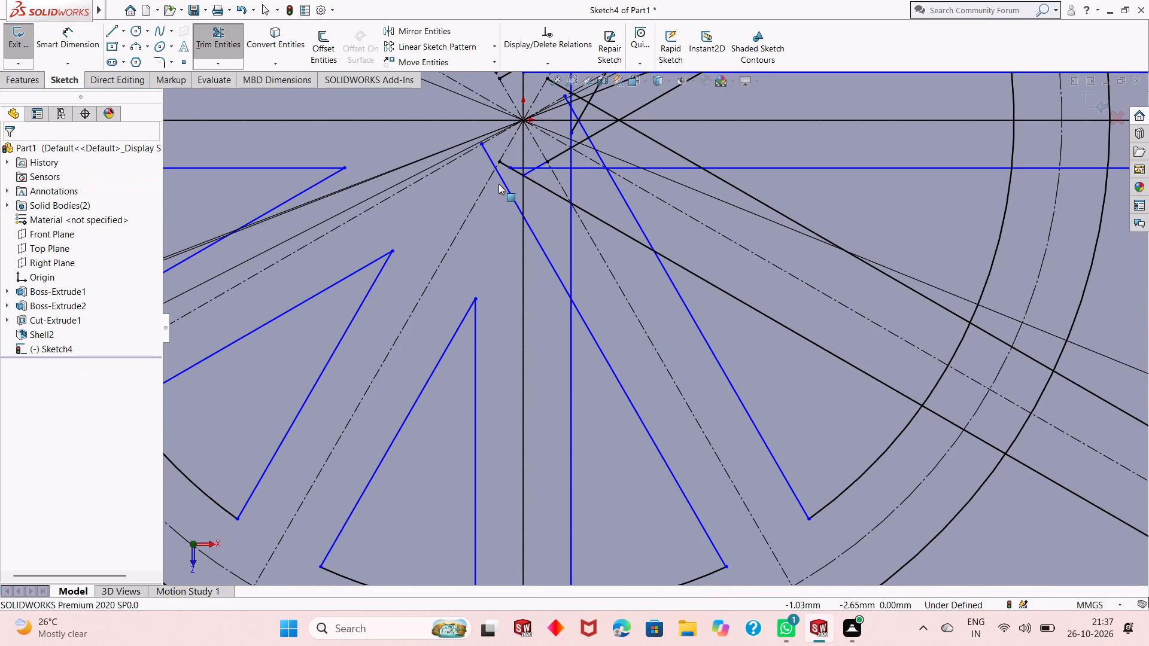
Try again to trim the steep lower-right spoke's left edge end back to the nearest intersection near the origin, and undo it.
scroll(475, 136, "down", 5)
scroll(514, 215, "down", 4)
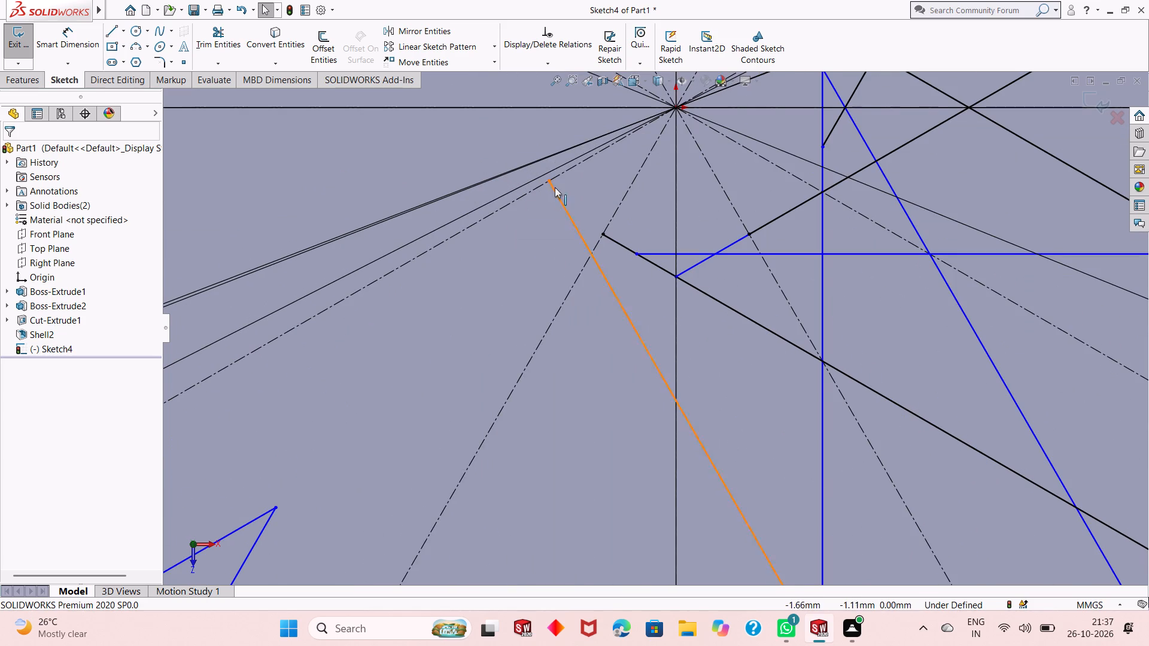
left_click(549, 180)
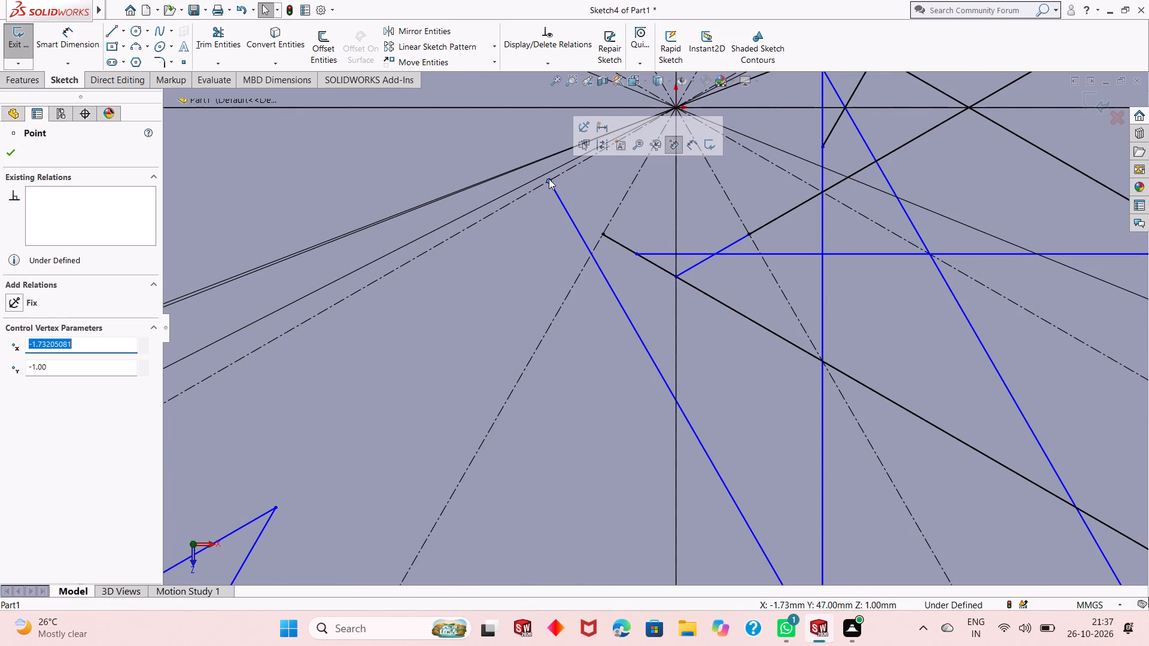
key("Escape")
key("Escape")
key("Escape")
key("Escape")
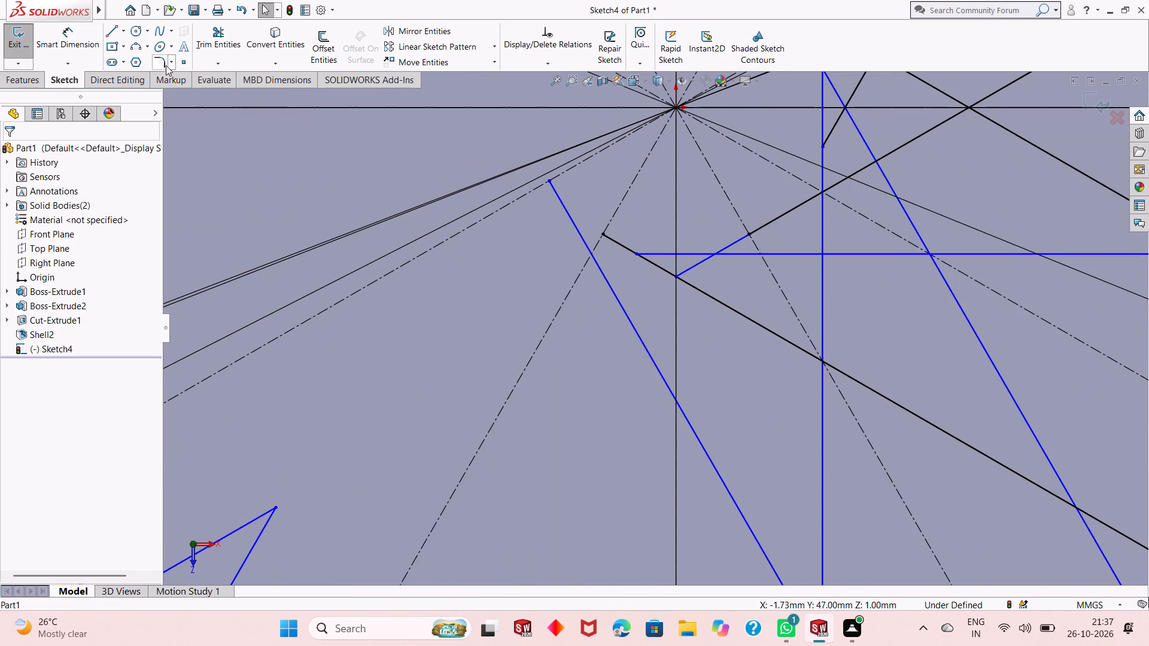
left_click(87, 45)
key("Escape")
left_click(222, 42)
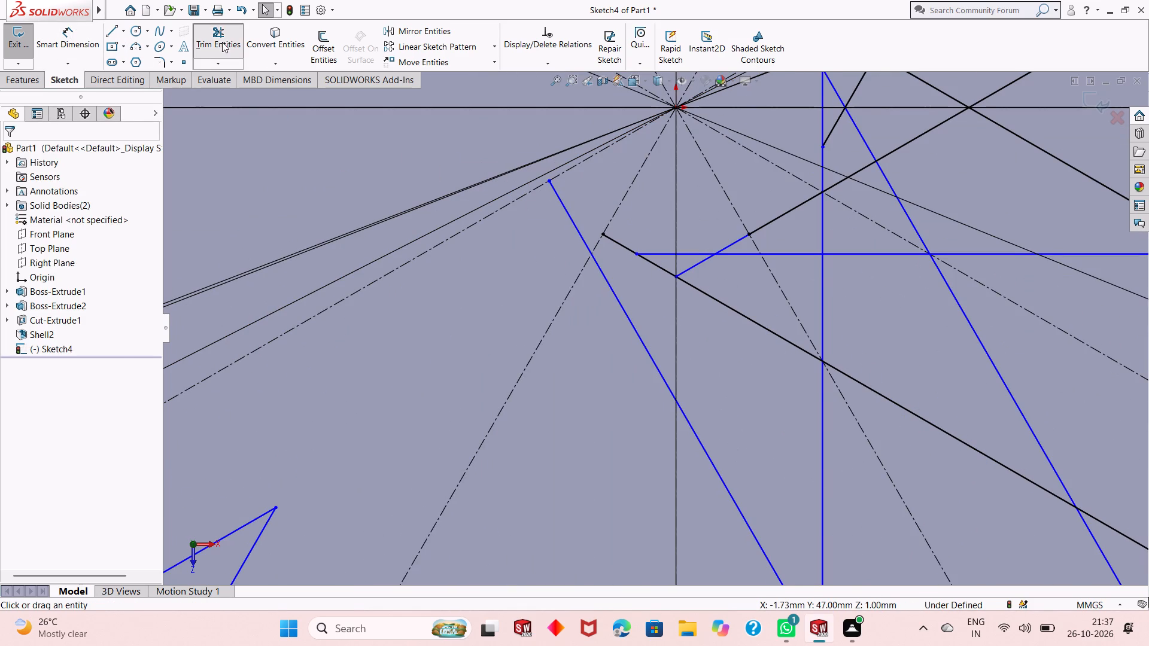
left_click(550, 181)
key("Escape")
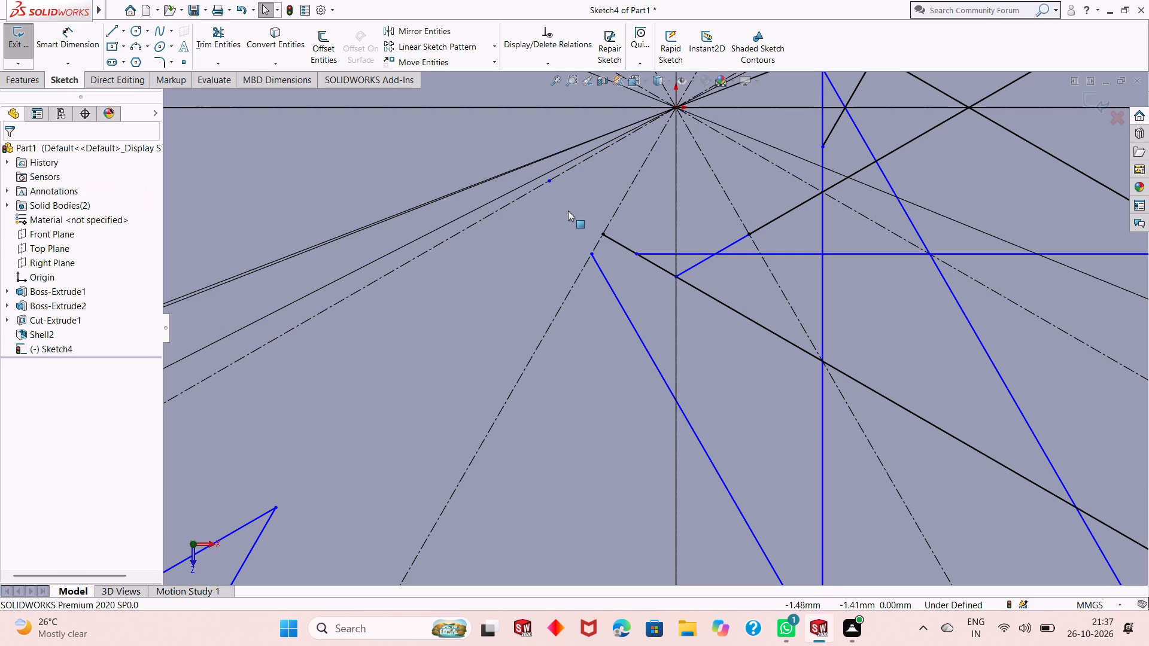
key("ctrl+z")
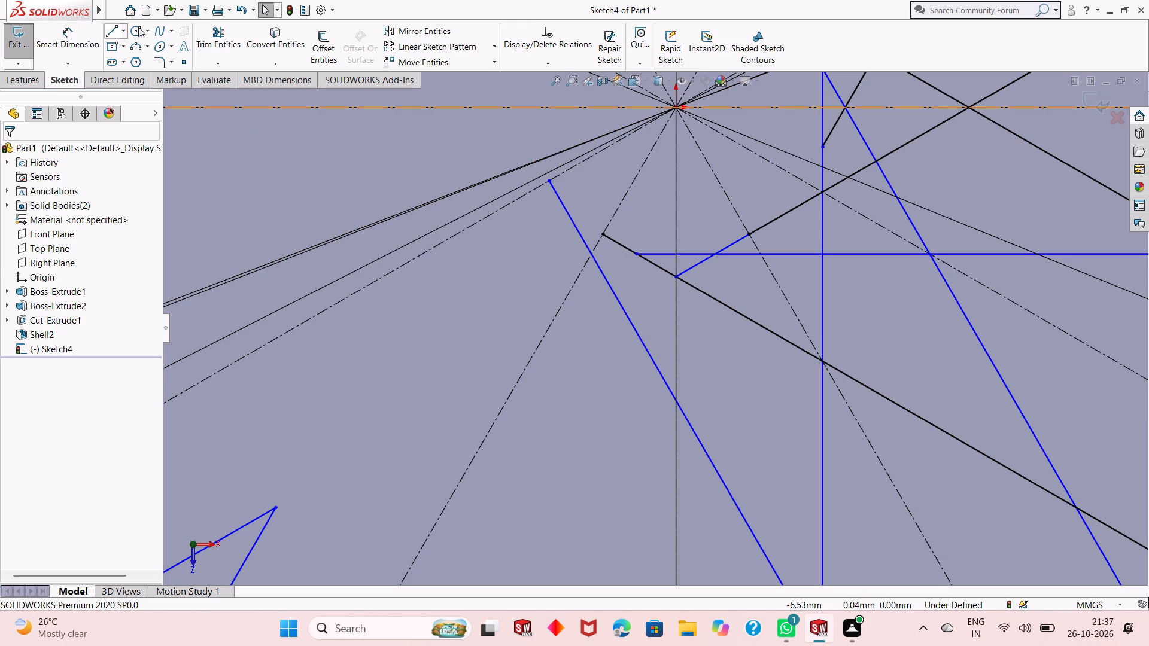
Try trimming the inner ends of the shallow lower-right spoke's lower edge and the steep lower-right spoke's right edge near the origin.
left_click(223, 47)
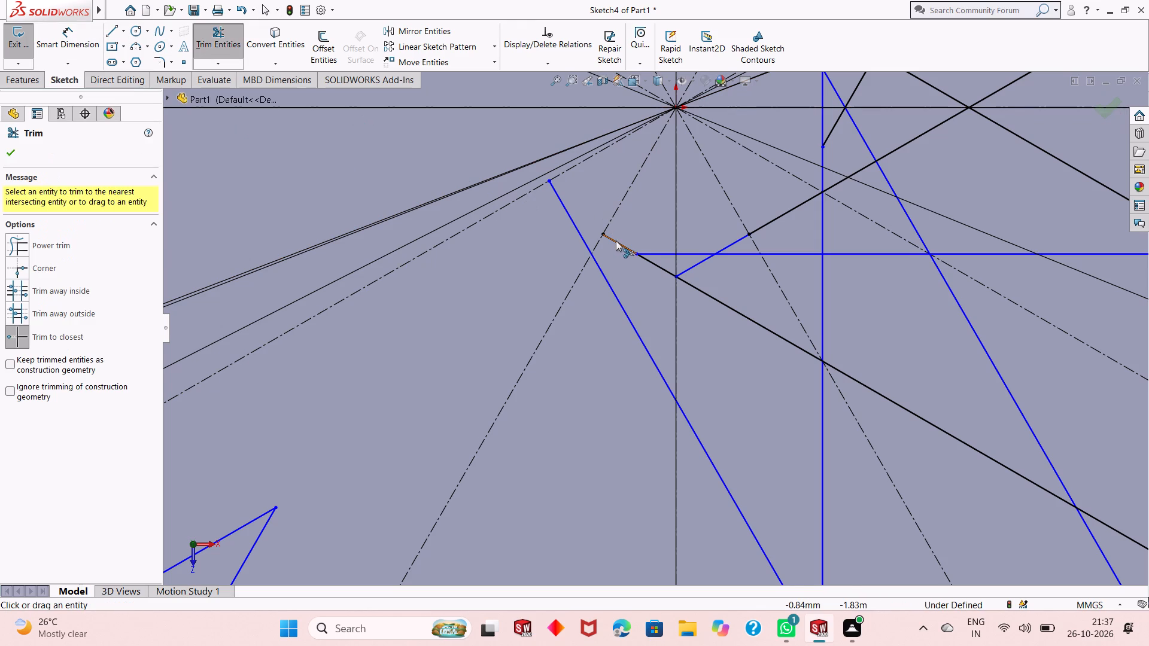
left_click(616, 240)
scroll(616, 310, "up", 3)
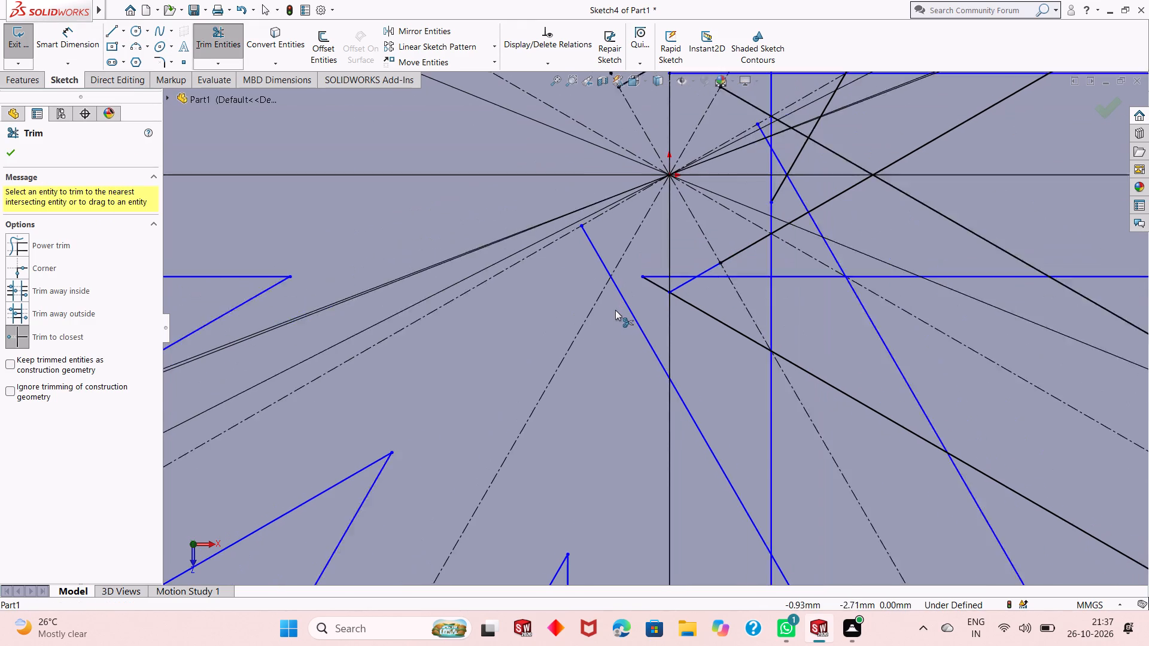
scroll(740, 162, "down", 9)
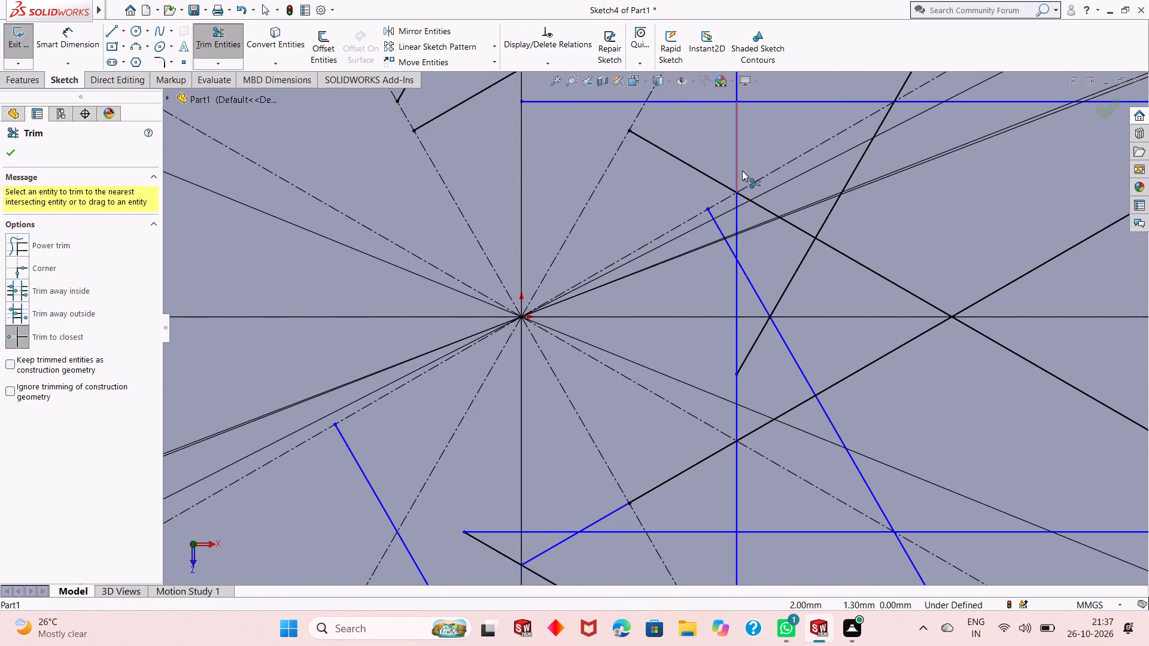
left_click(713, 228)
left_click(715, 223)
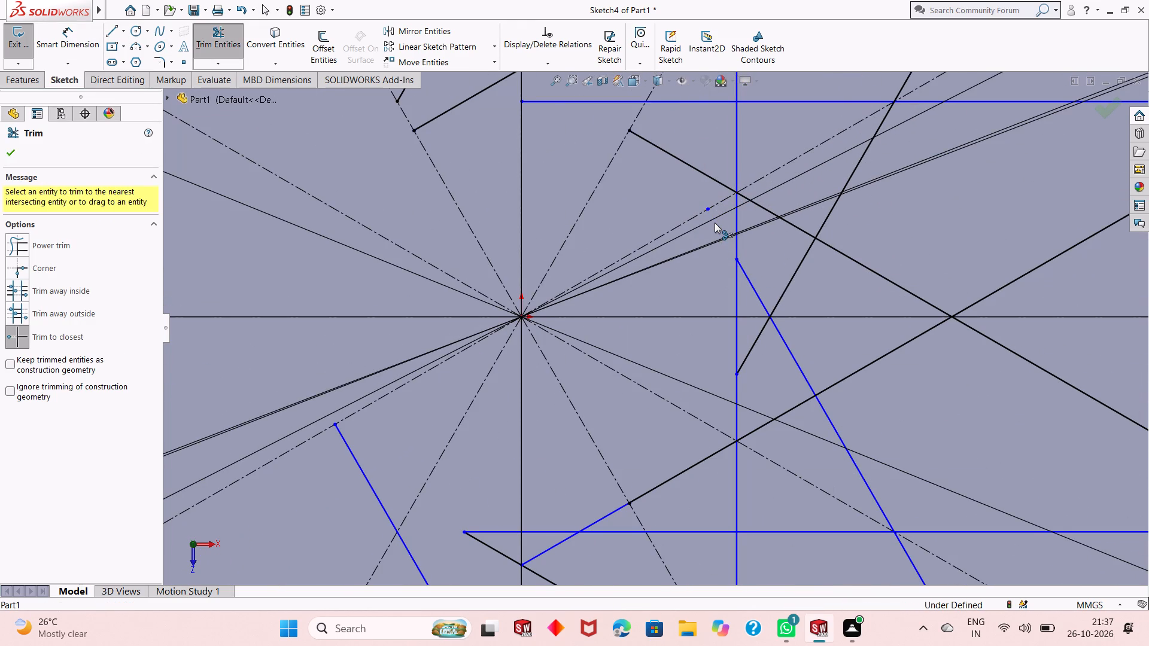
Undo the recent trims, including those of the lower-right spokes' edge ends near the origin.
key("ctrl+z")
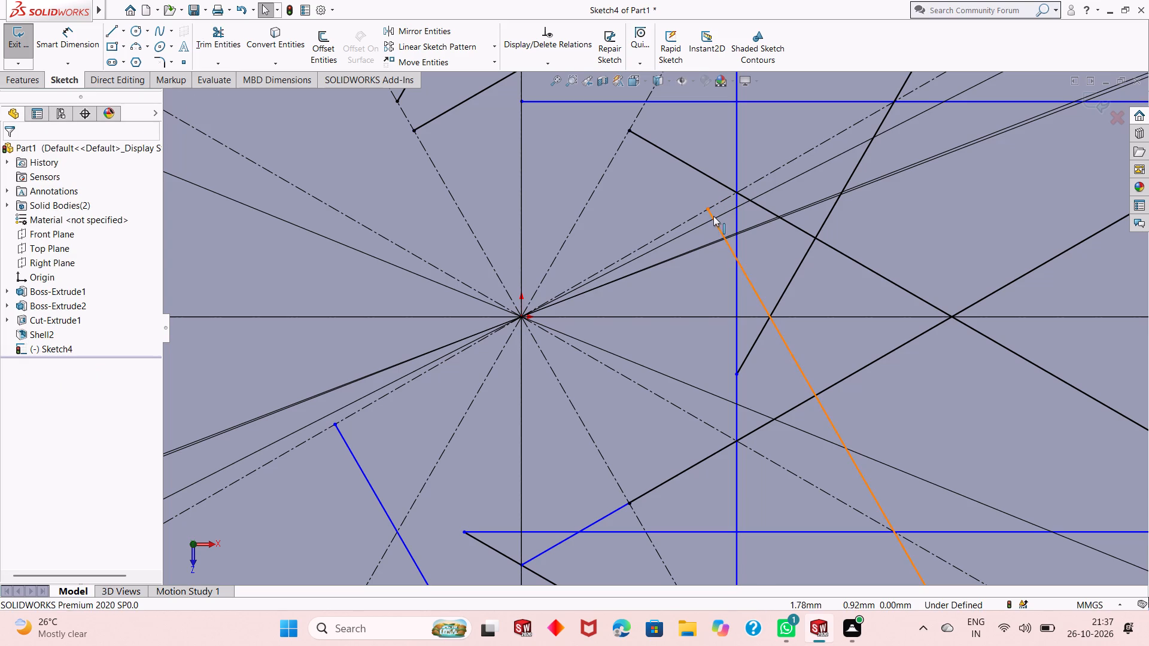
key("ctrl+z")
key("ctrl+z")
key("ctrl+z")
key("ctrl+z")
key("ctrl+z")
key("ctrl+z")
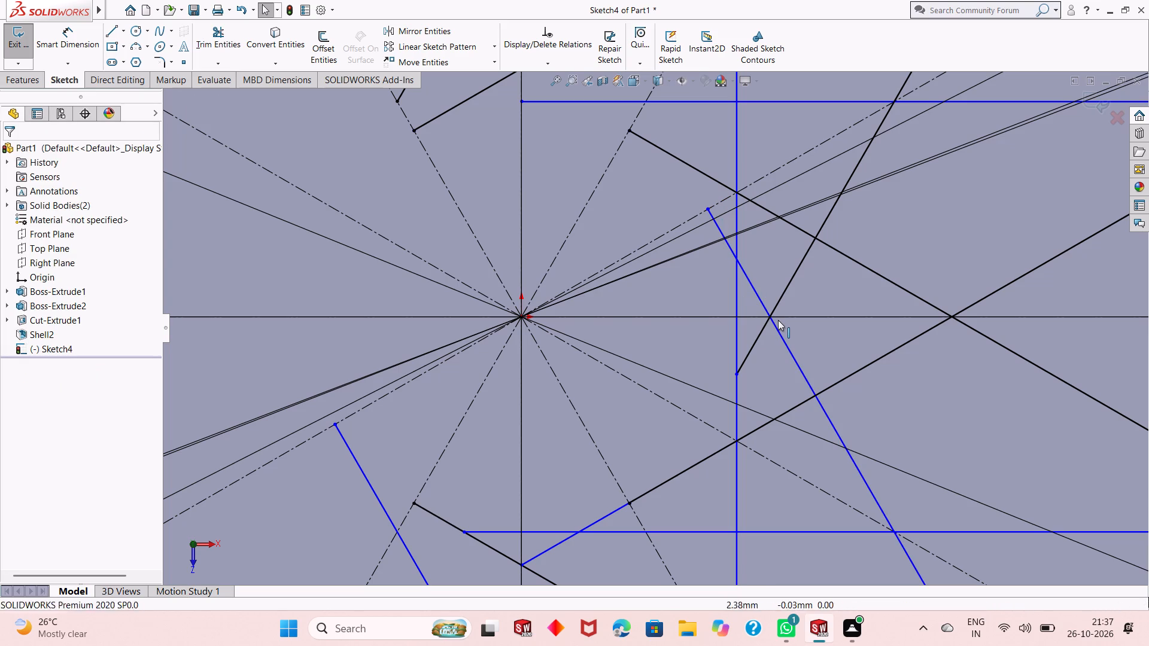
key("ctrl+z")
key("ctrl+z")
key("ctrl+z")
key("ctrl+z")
Trim the inner end of the upper horizontal spoke edge near the origin back to the vertical spoke edge on its right.
scroll(707, 352, "up", 2)
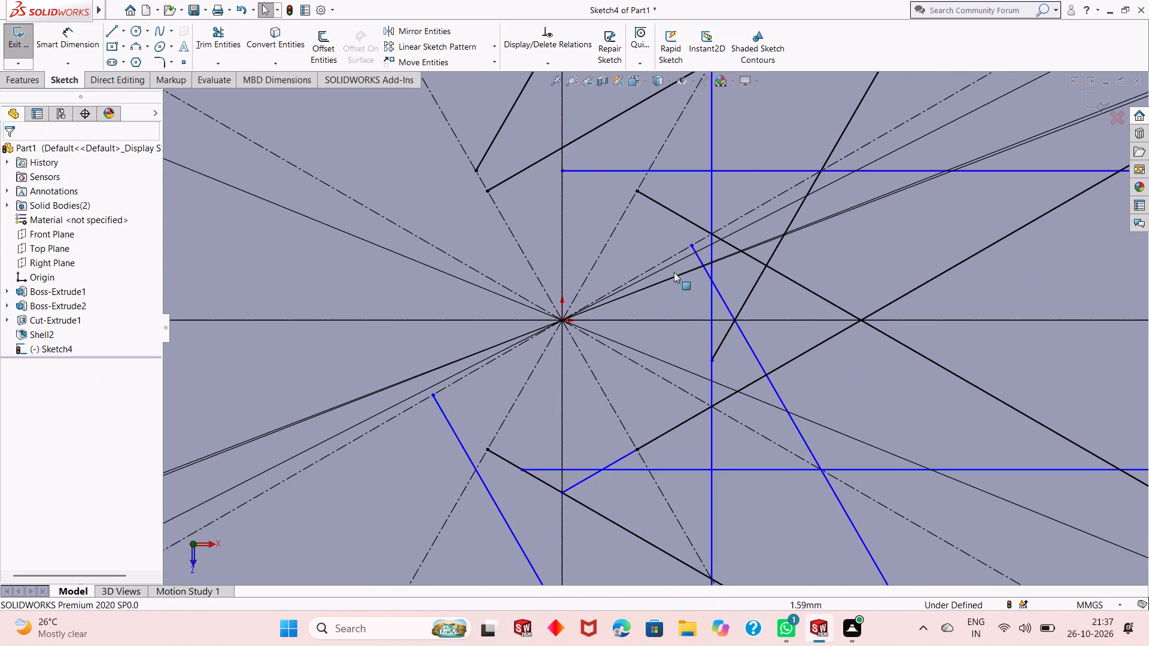
left_click(202, 39)
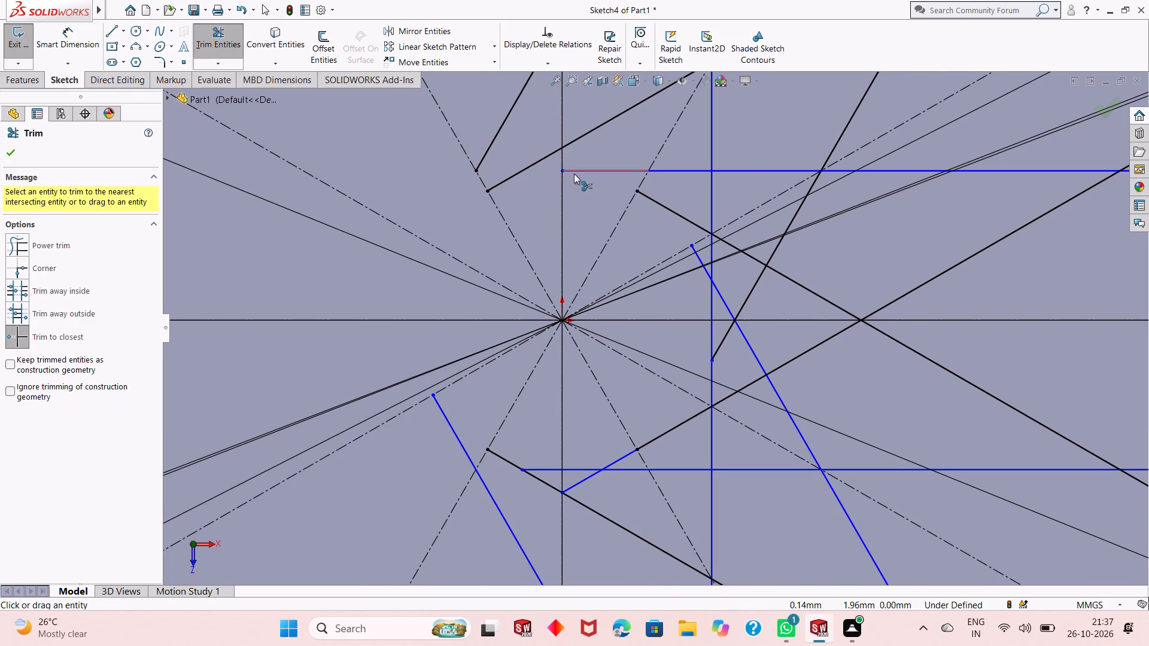
left_click(574, 173)
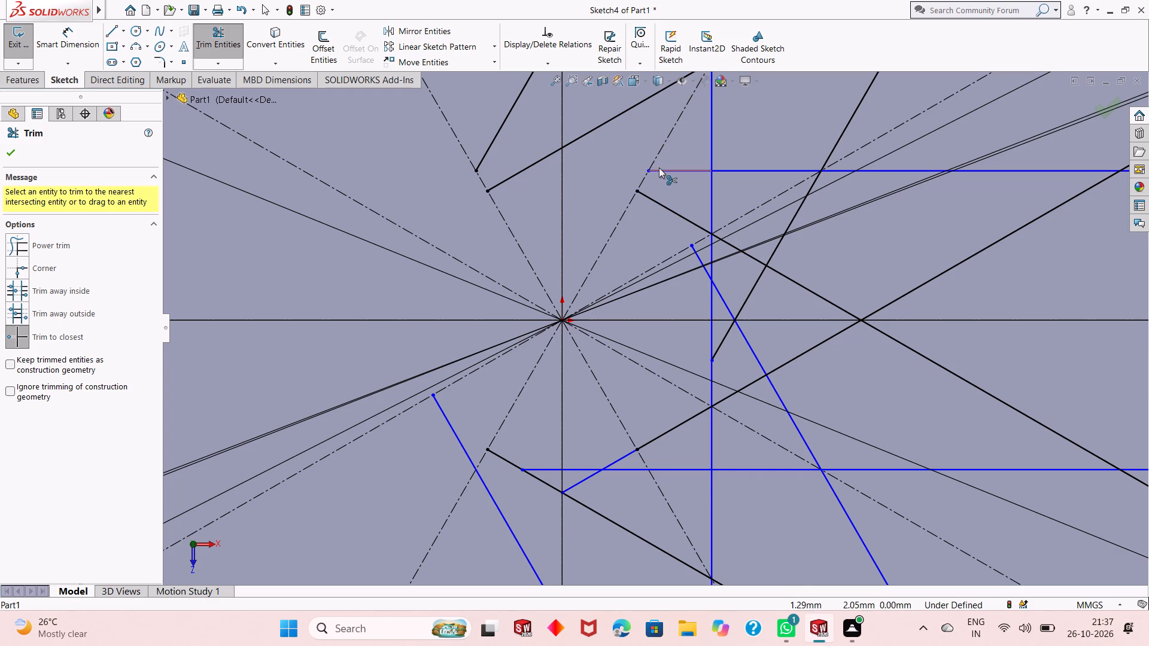
left_click(659, 167)
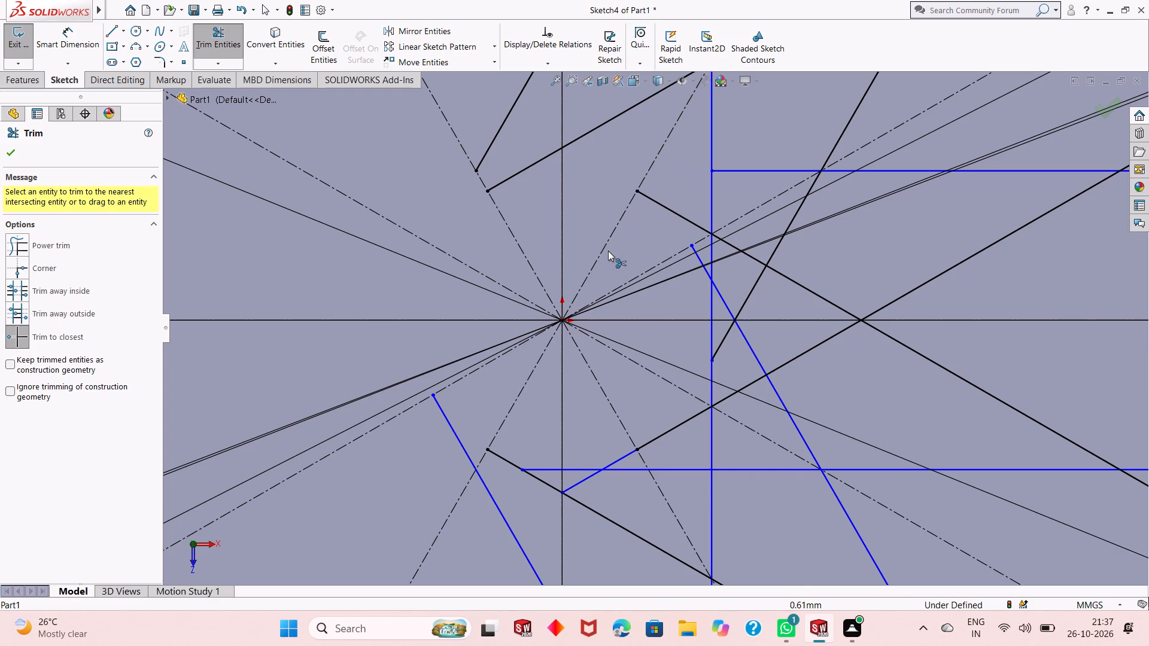
key("Escape")
key("Escape")
key("Escape")
key("Escape")
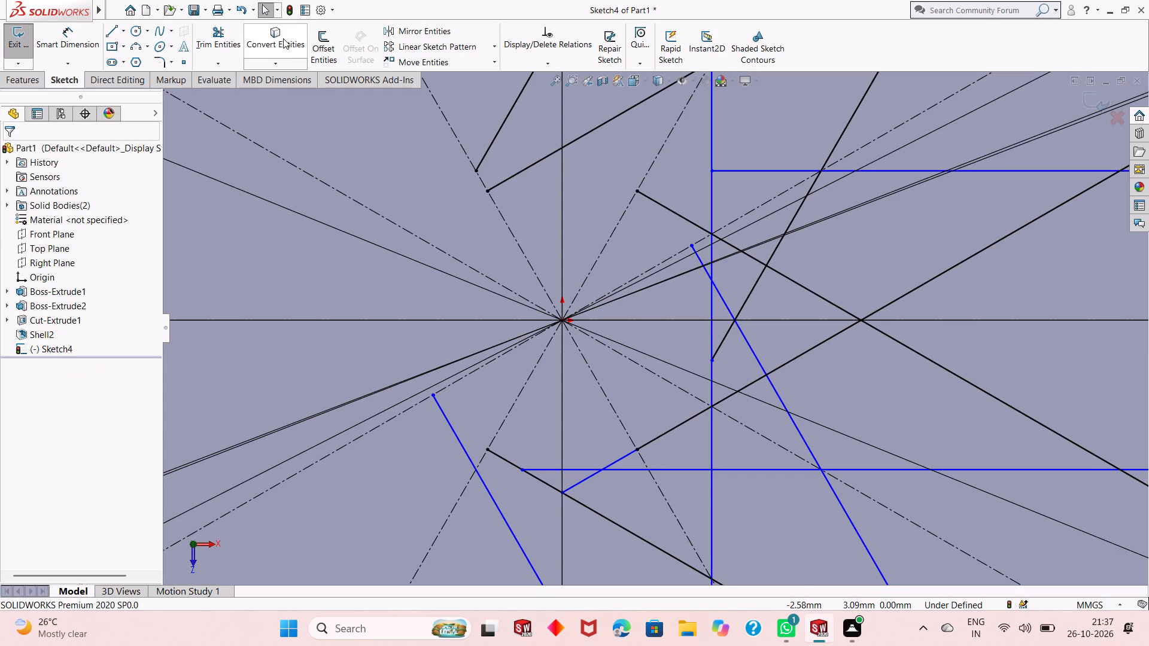
Trim the inner ends of the shallow and steep upper-right spoke edges above the origin, and of the shallow lower-right spoke's upper edge.
left_click(211, 42)
left_click(540, 163)
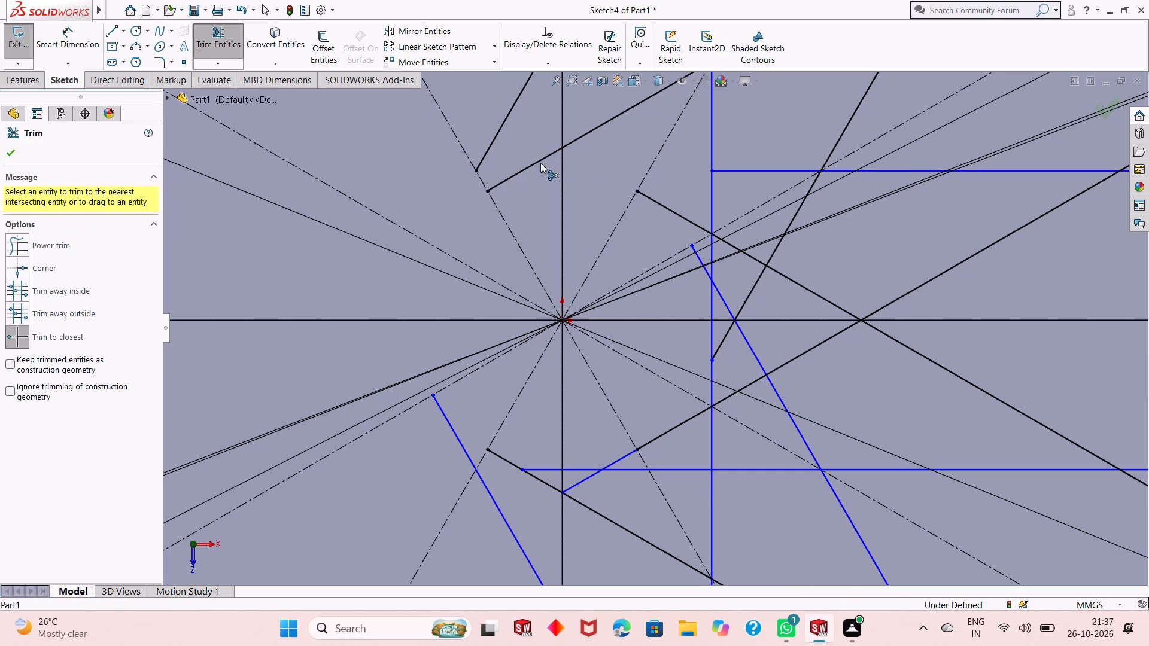
left_click(491, 149)
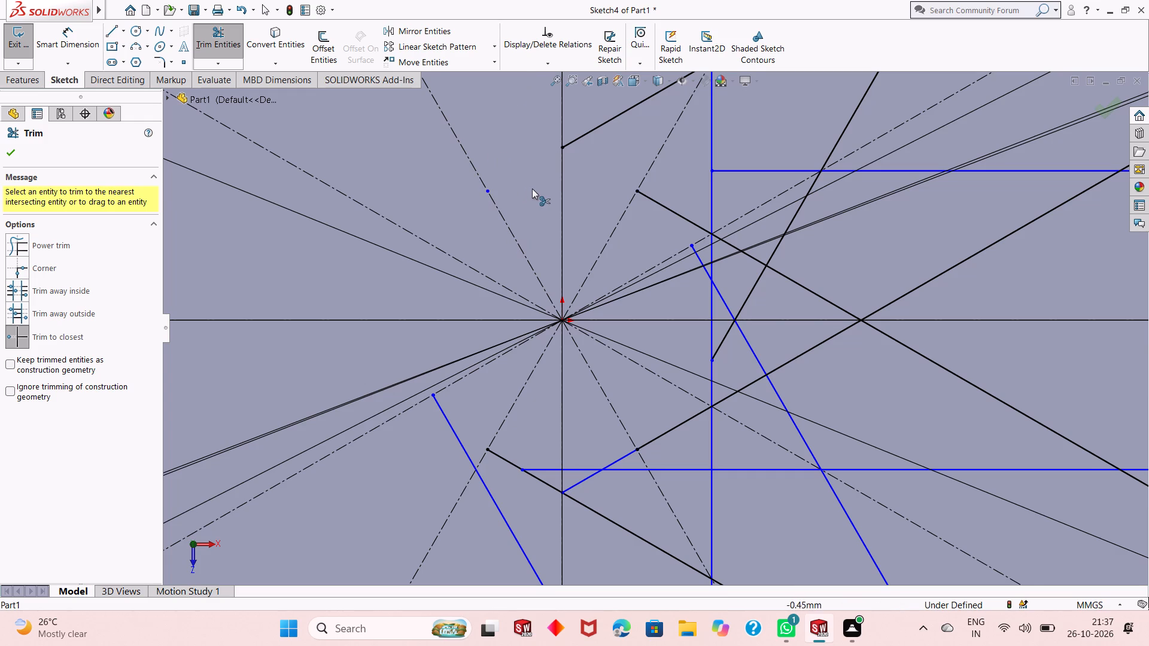
scroll(546, 245, "up", 4)
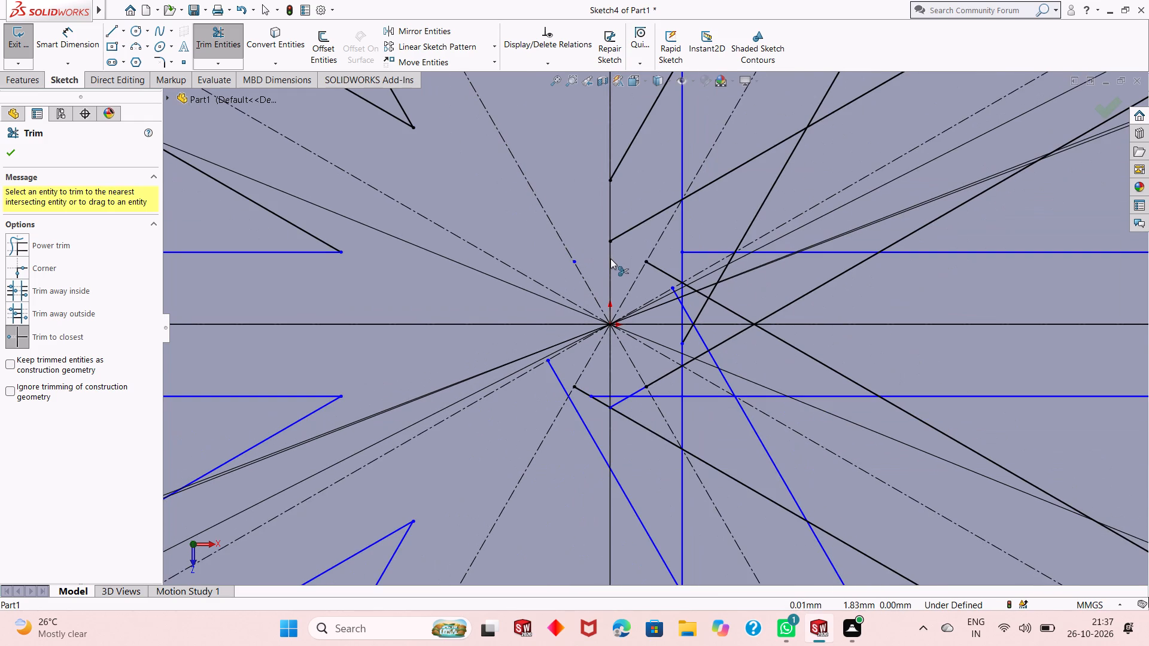
left_click(655, 267)
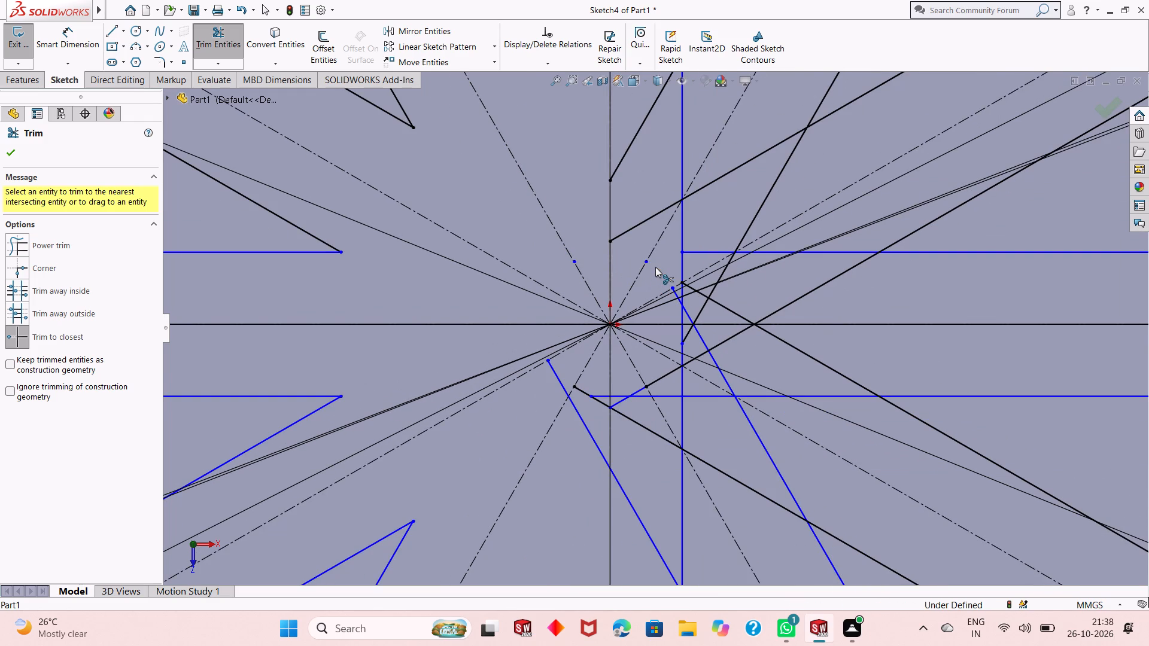
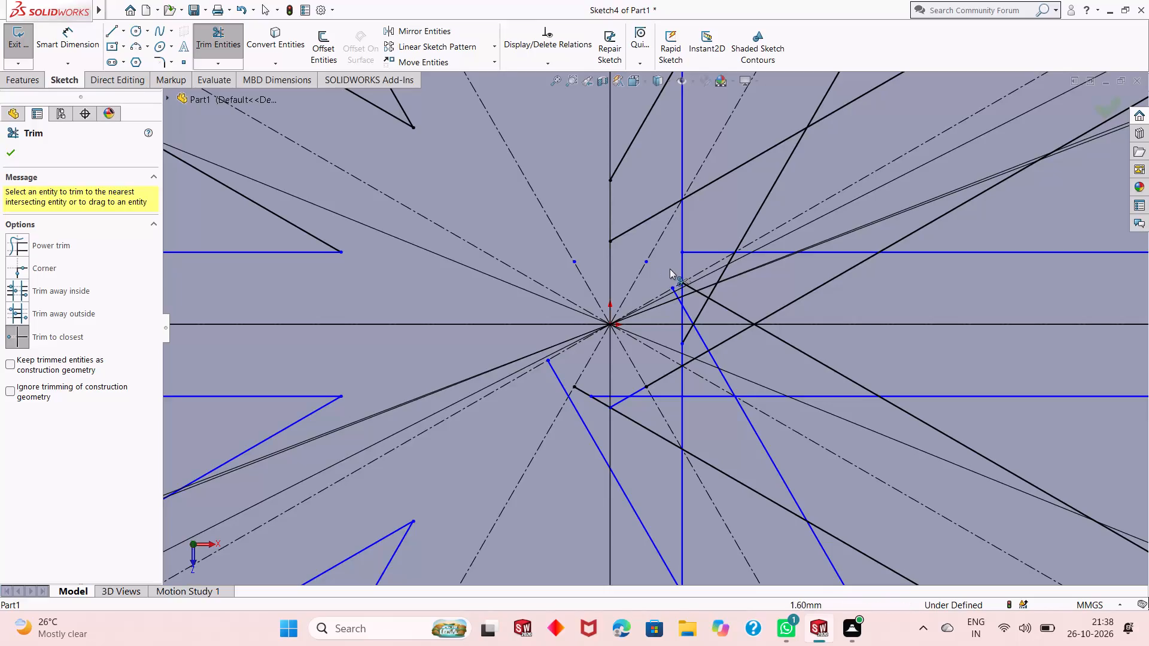
Undo the recent trims of the spoke lines around the origin in Sketch4, back as far as the undo history allows.
key("ctrl+z")
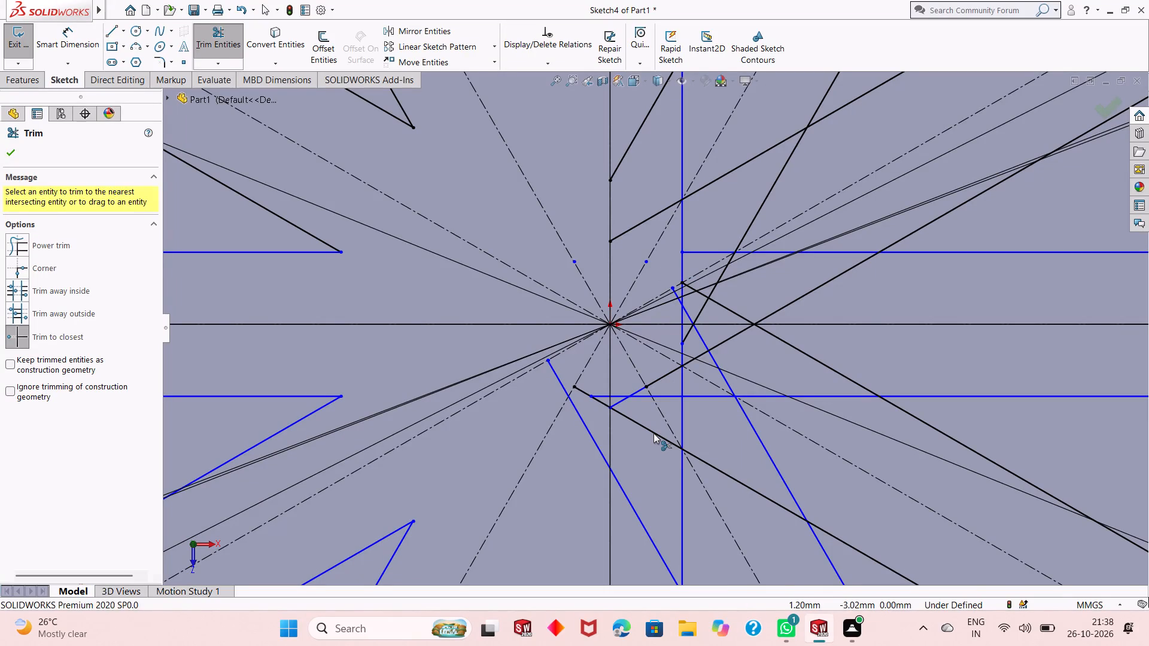
key("ctrl+z")
key("ctrl+z")
key("ctrl+z")
key("ctrl+z")
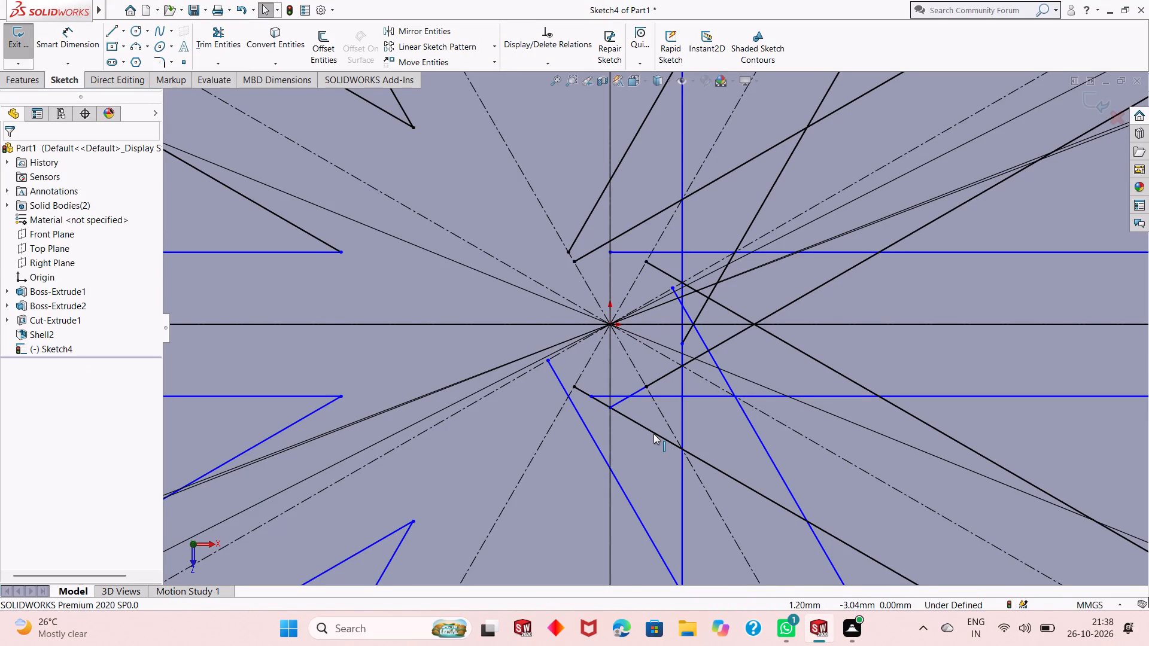
key("ctrl+z")
key("ctrl+z")
key("ctrl+z")
key("ctrl+z")
key("ctrl+z")
key("ctrl+z")
key("ctrl+z")
key("ctrl+z")
key("ctrl+z")
key("ctrl+z")
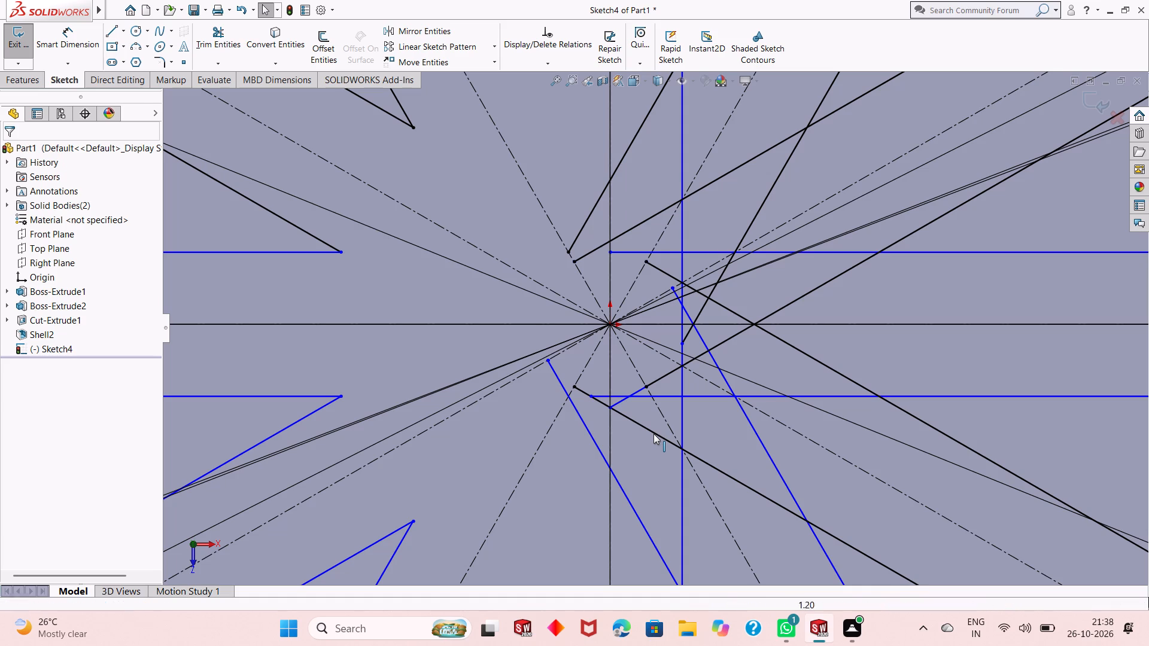
key("ctrl+z")
key("ctrl+z")
key("ctrl+z")
key("ctrl+z")
key("ctrl+z")
key("ctrl+z")
key("ctrl+z")
key("ctrl+z")
key("ctrl+z")
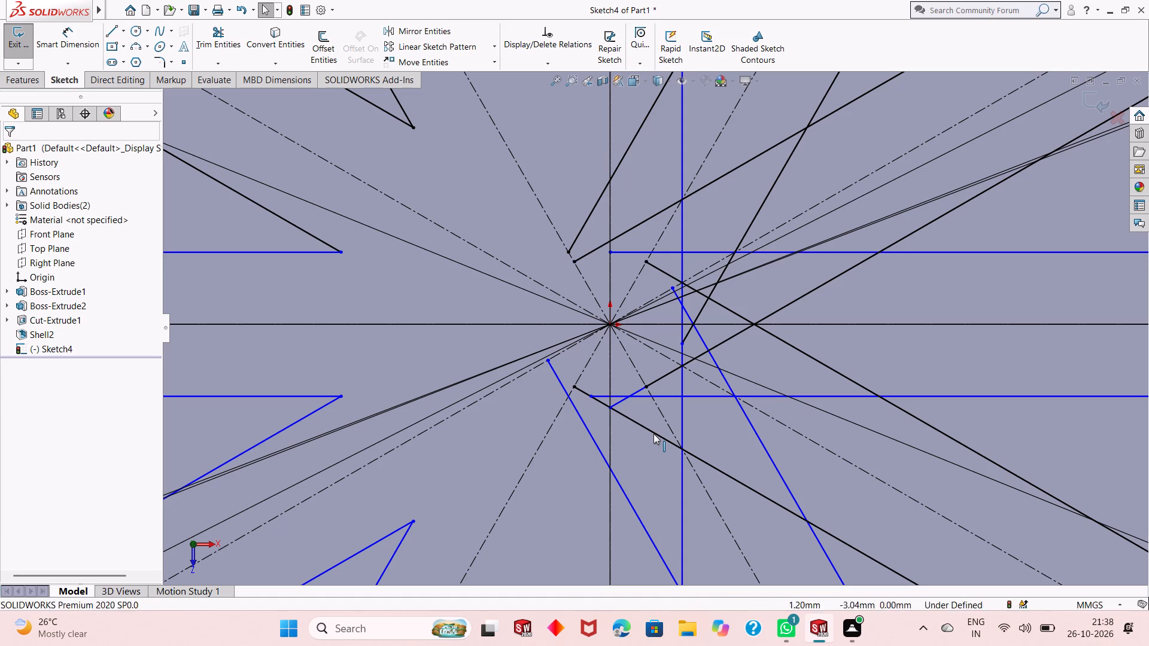
key("ctrl+z")
key("ctrl+z")
key("ctrl+z")
key("ctrl+z")
key("ctrl+z")
key("ctrl+z")
key("ctrl+z")
key("ctrl+z")
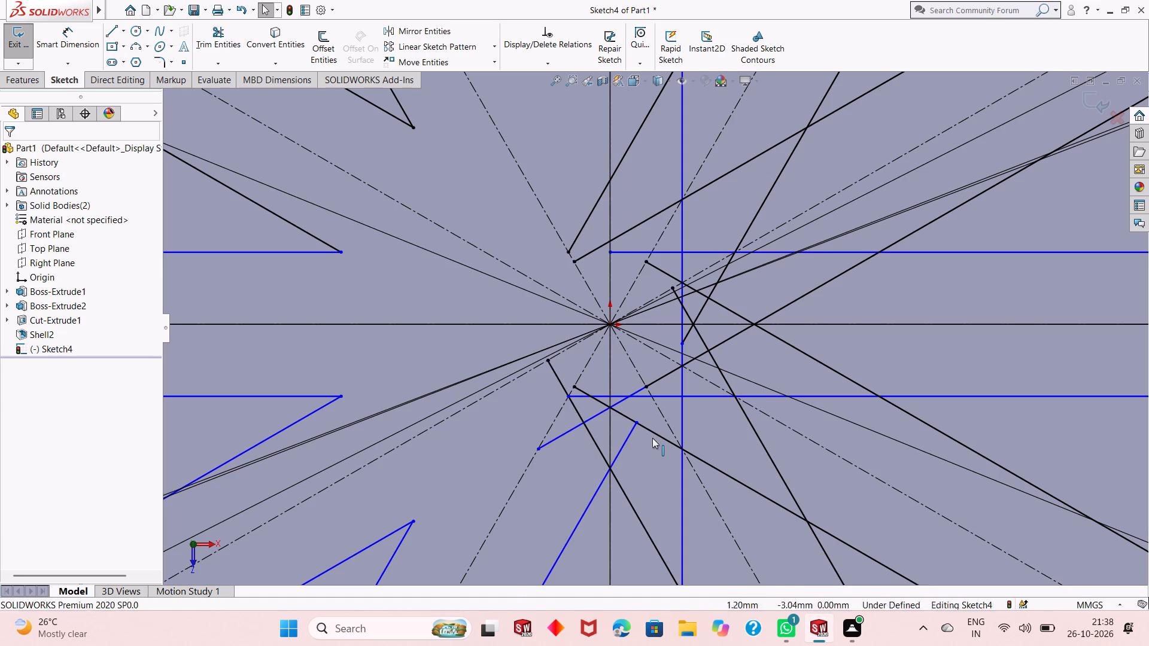
key("ctrl+z")
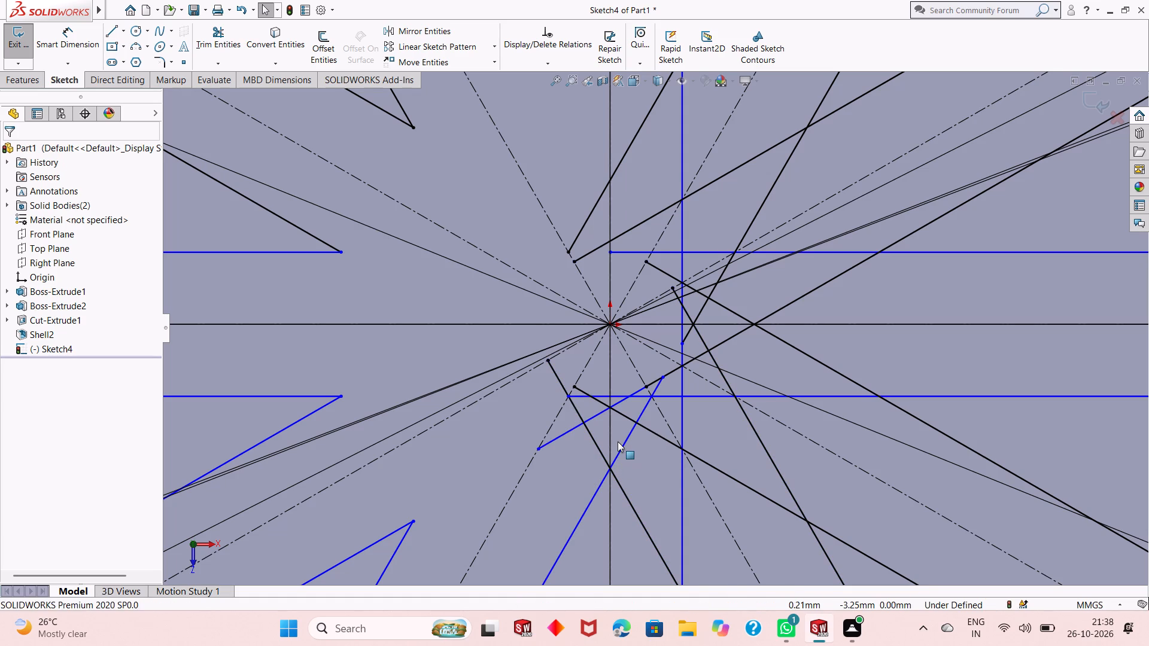
key("ctrl+z")
key("ctrl+z")
key("ctrl+z")
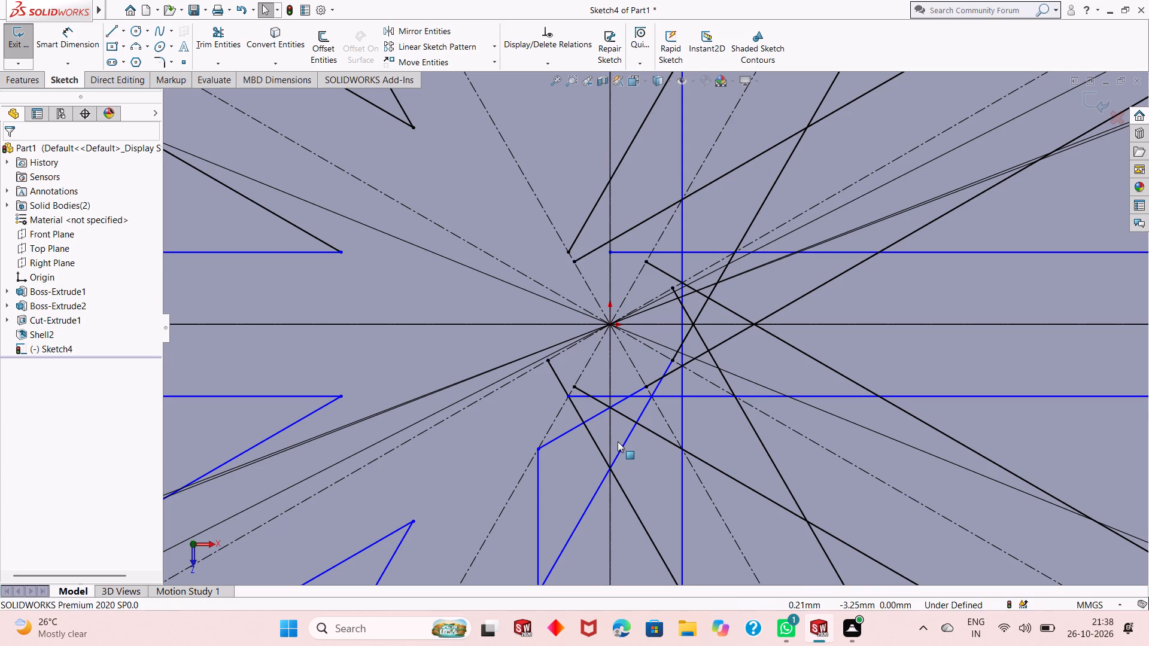
key("ctrl+z")
key("ctrl+z")
key("ctrl+z")
key("ctrl+z")
key("ctrl+z")
key("ctrl+z")
key("ctrl+z")
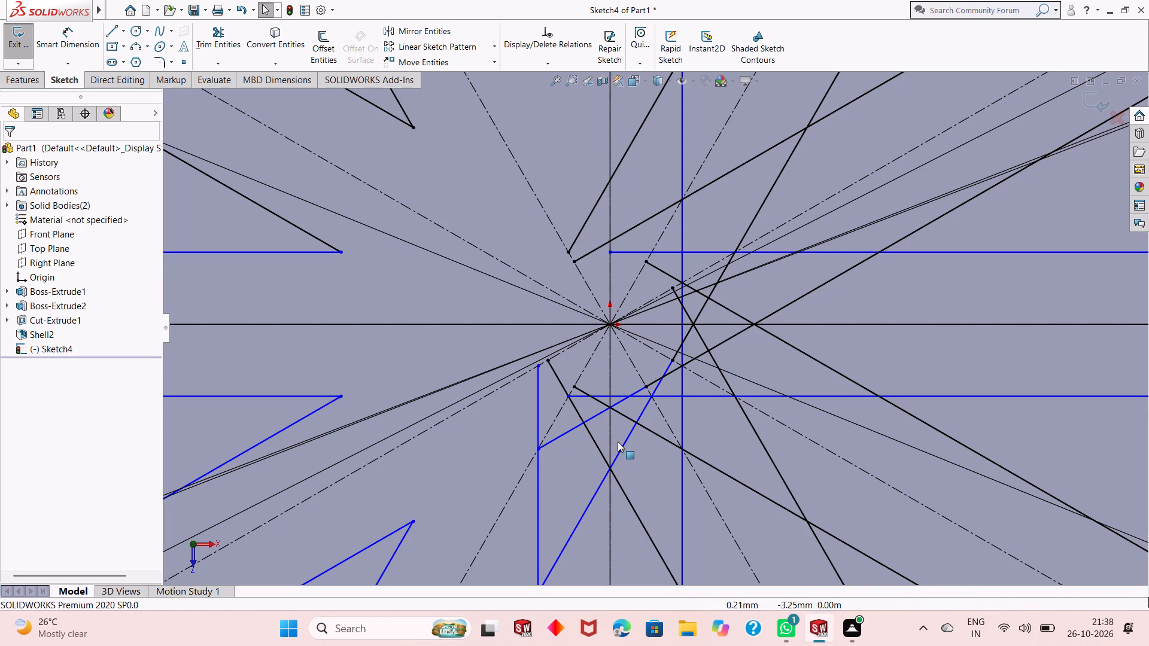
key("ctrl+z")
key("ctrl+z")
key("ctrl+z")
key("ctrl+z")
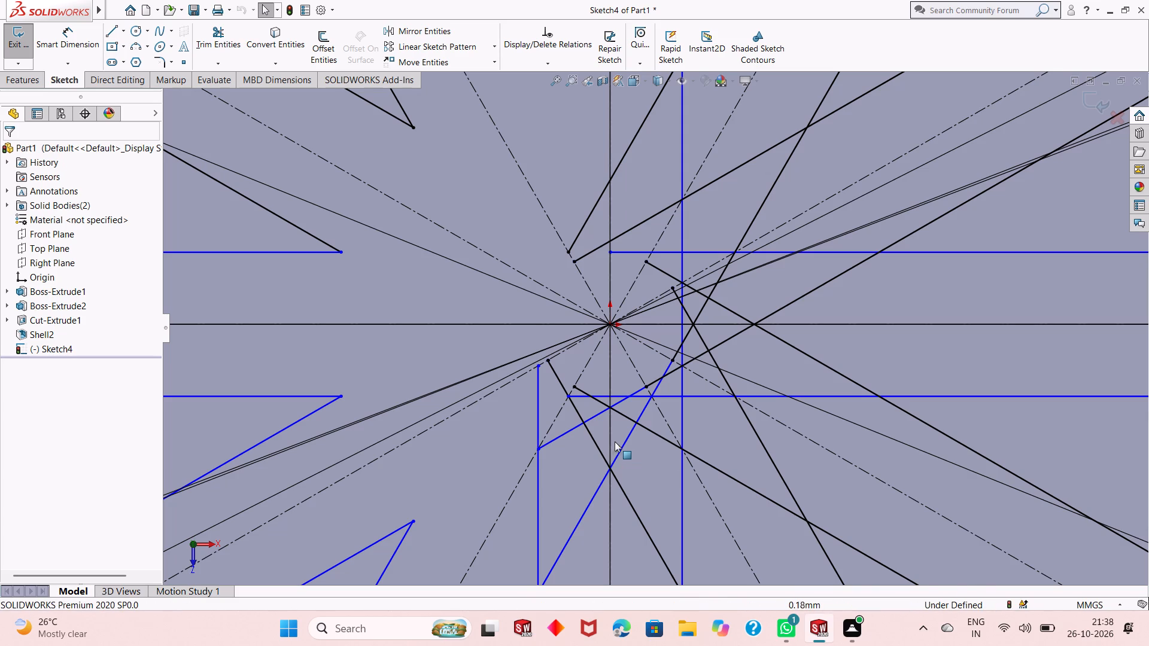
key("ctrl+z")
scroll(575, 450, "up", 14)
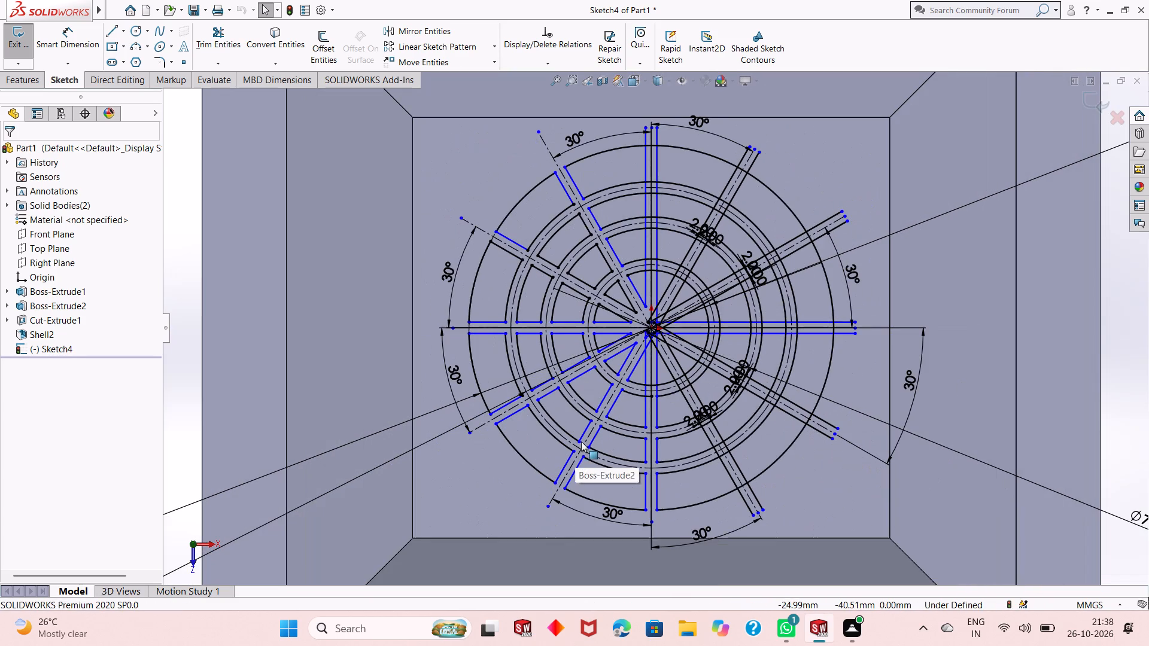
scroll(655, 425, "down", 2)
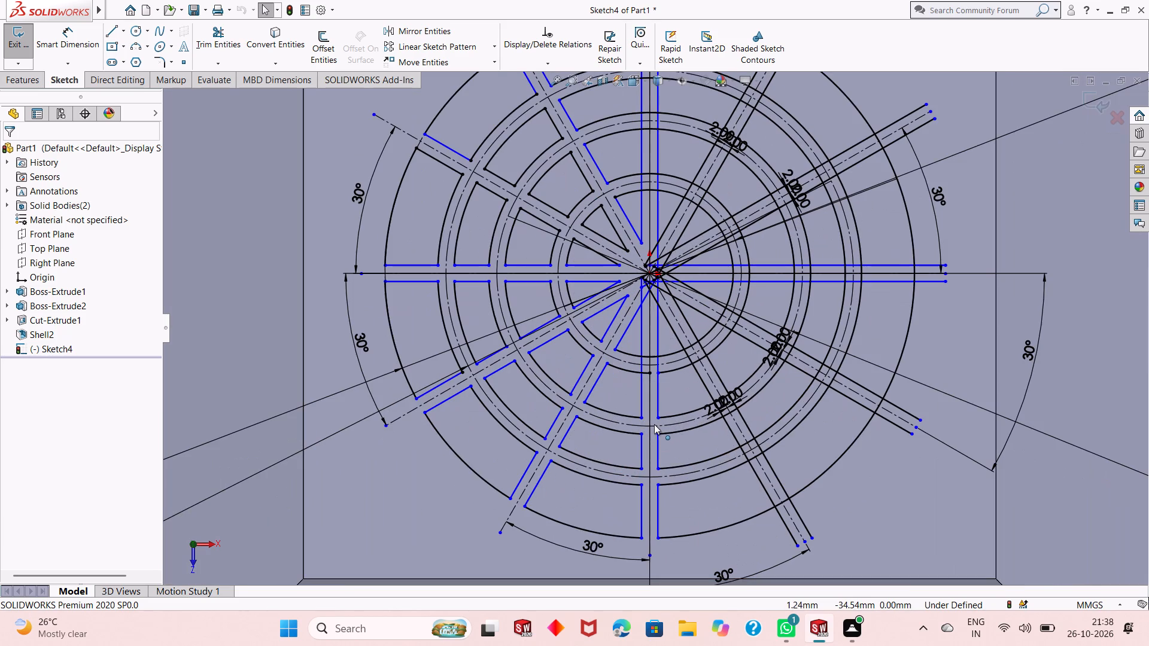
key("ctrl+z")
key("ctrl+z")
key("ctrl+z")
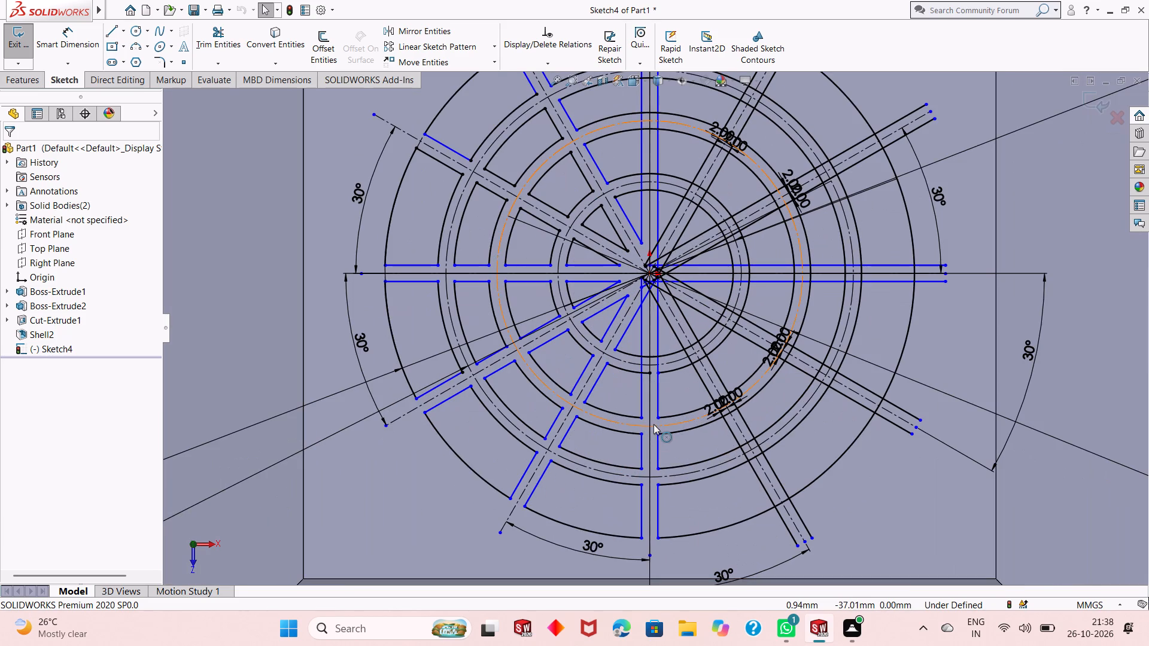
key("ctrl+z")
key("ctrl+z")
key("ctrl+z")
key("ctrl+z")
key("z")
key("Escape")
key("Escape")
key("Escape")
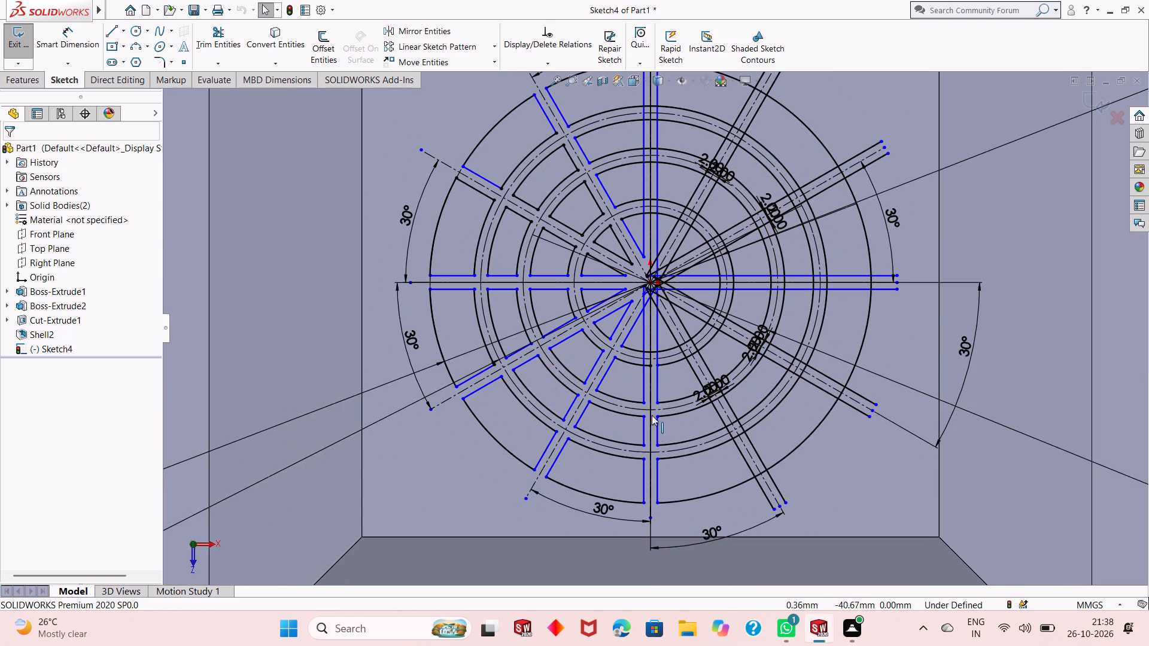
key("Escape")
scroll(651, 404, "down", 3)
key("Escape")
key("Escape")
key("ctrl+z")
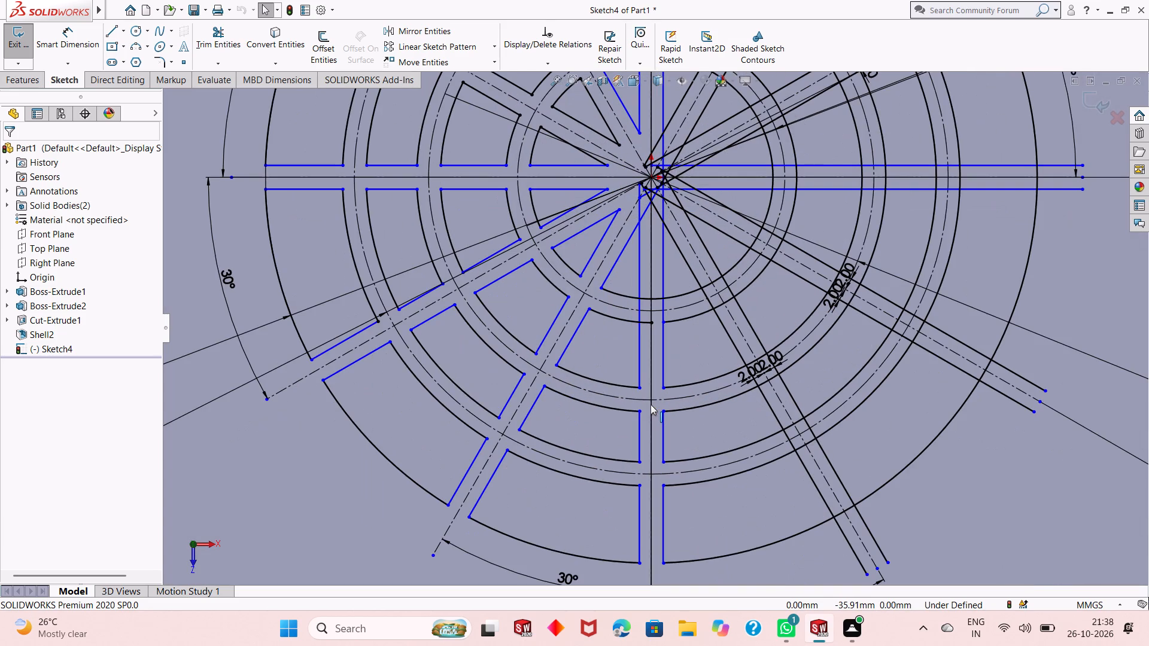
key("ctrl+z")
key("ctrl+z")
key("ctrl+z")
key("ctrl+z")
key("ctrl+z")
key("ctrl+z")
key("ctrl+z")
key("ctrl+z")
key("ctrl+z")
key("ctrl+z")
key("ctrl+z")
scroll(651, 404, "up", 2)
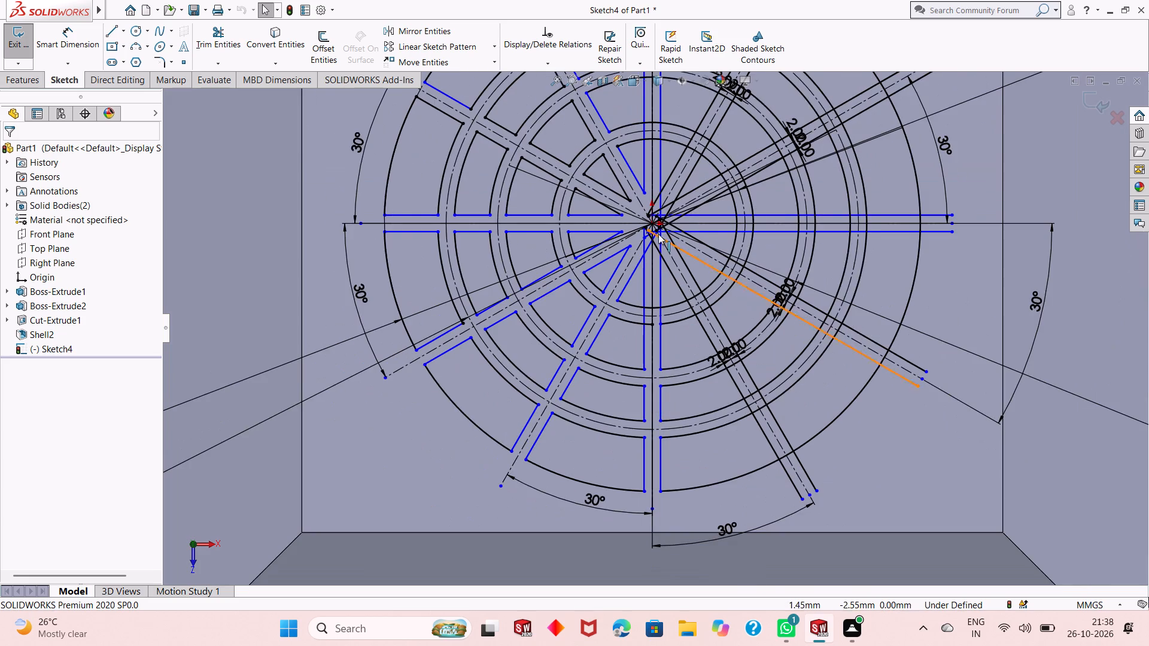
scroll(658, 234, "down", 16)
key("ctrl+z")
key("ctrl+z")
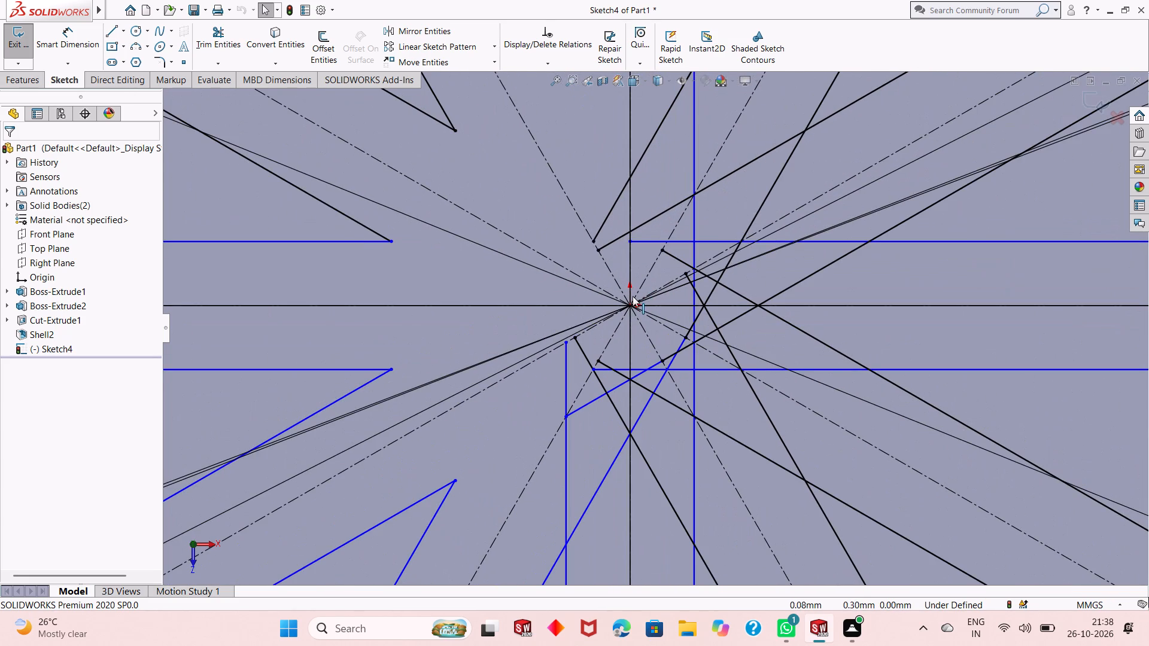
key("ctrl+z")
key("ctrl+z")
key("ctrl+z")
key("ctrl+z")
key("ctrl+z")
Trim the inner end of the steeper upper spoke line near the origin back to the vertical centreline.
scroll(609, 415, "up", 2)
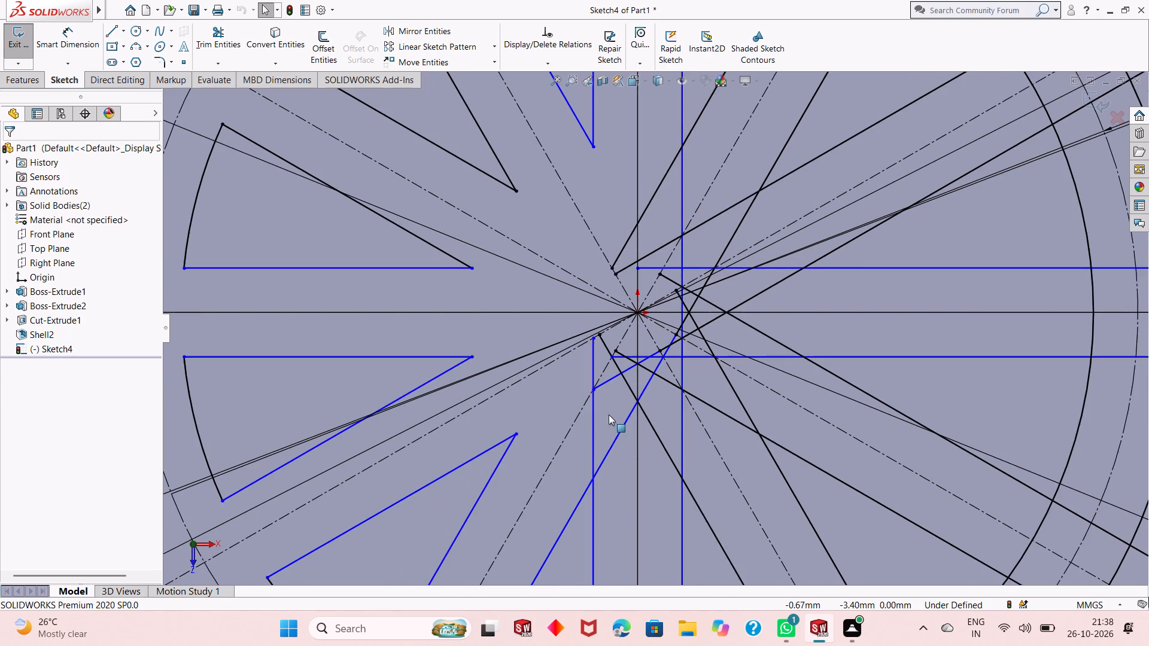
scroll(623, 399, "down", 2)
left_click(217, 45)
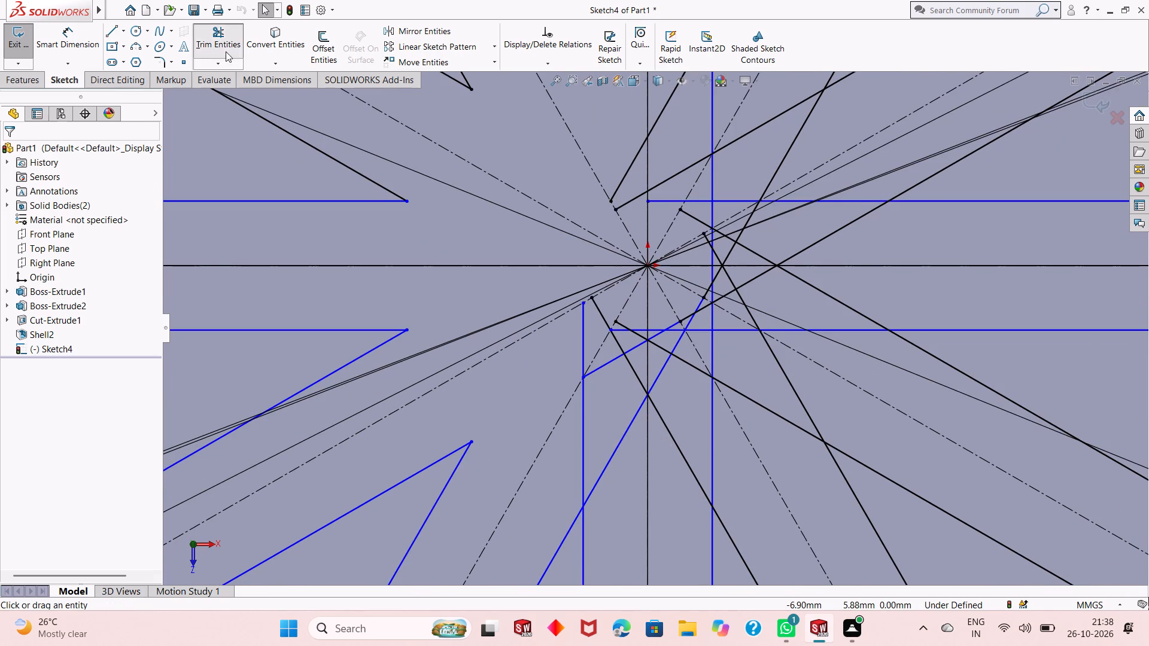
left_click(612, 200)
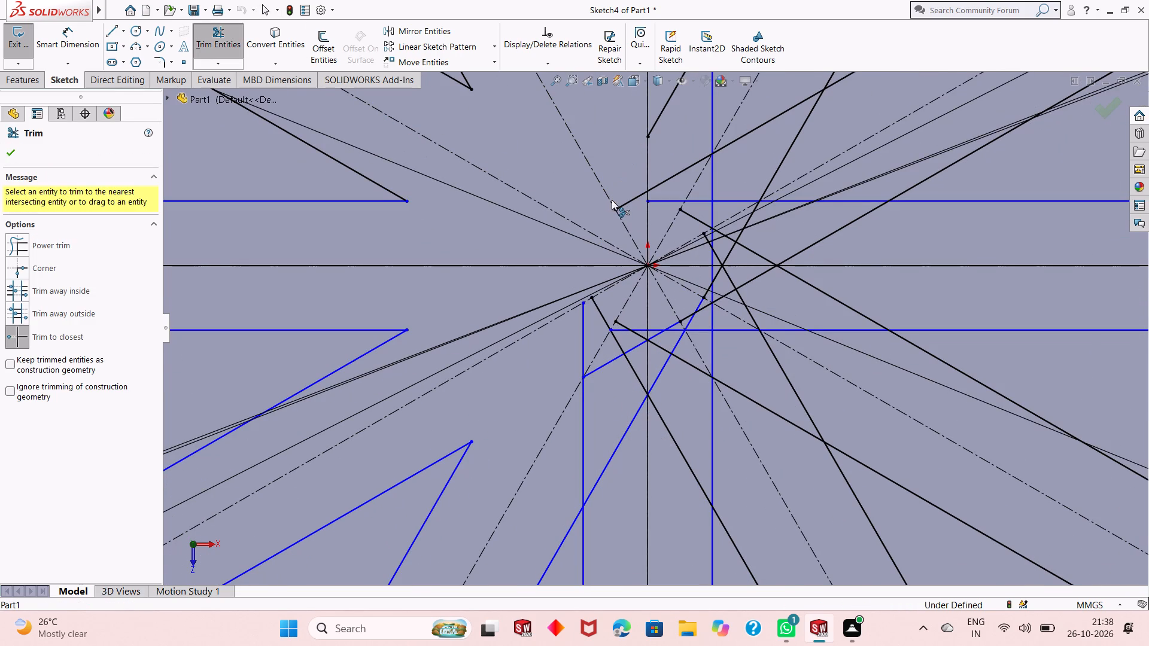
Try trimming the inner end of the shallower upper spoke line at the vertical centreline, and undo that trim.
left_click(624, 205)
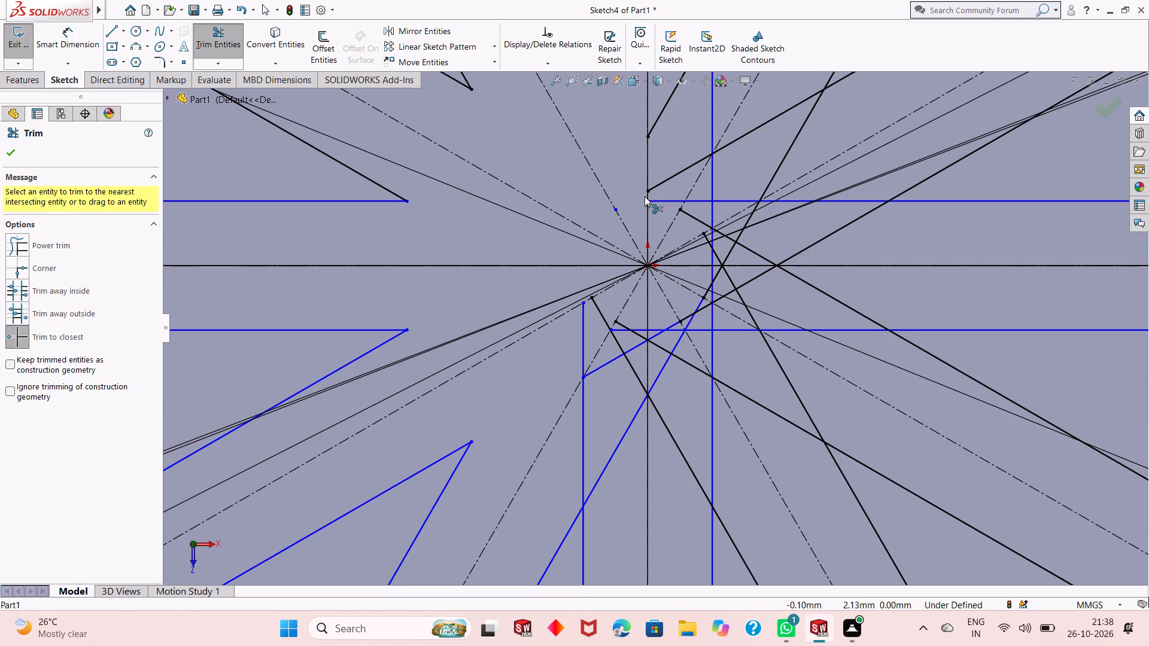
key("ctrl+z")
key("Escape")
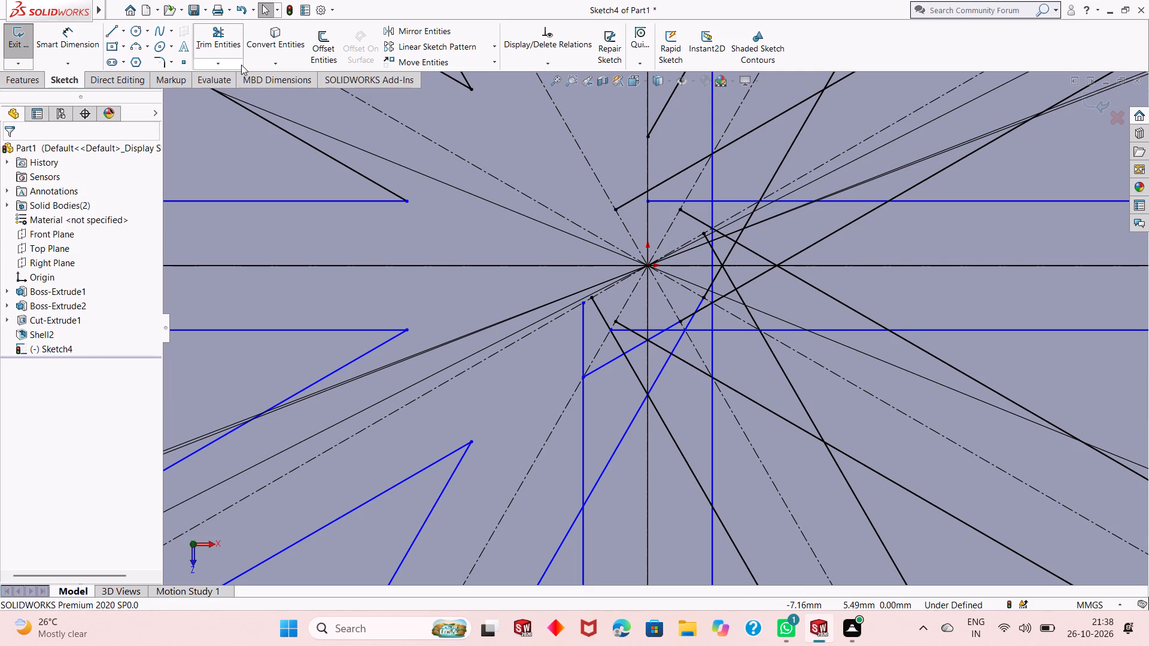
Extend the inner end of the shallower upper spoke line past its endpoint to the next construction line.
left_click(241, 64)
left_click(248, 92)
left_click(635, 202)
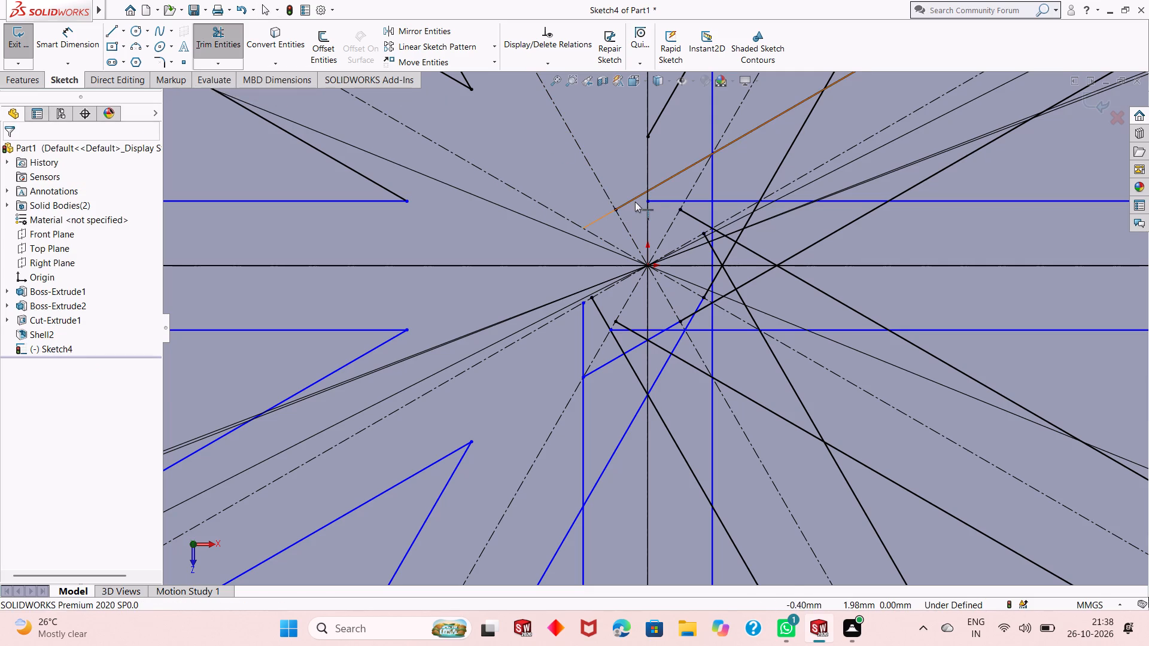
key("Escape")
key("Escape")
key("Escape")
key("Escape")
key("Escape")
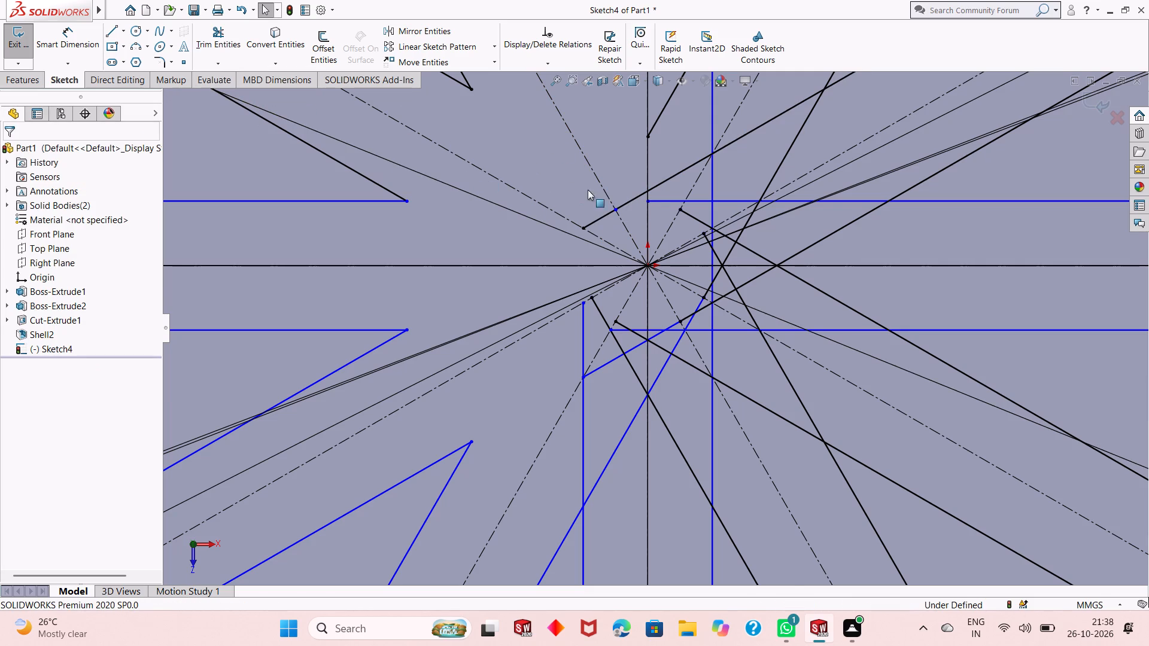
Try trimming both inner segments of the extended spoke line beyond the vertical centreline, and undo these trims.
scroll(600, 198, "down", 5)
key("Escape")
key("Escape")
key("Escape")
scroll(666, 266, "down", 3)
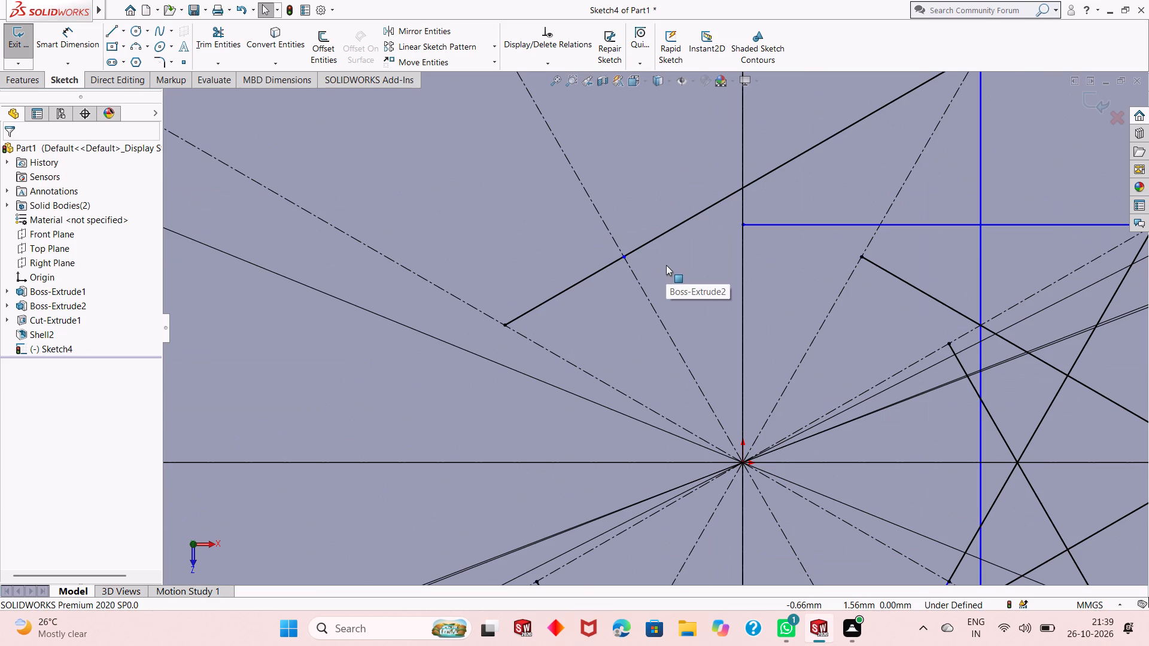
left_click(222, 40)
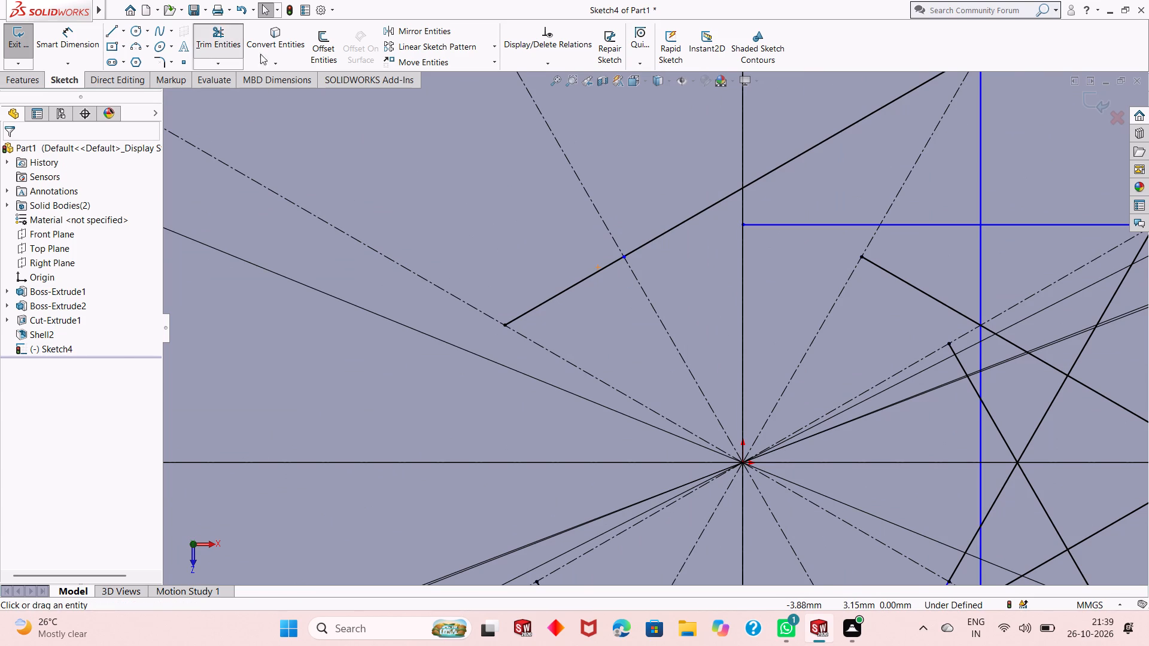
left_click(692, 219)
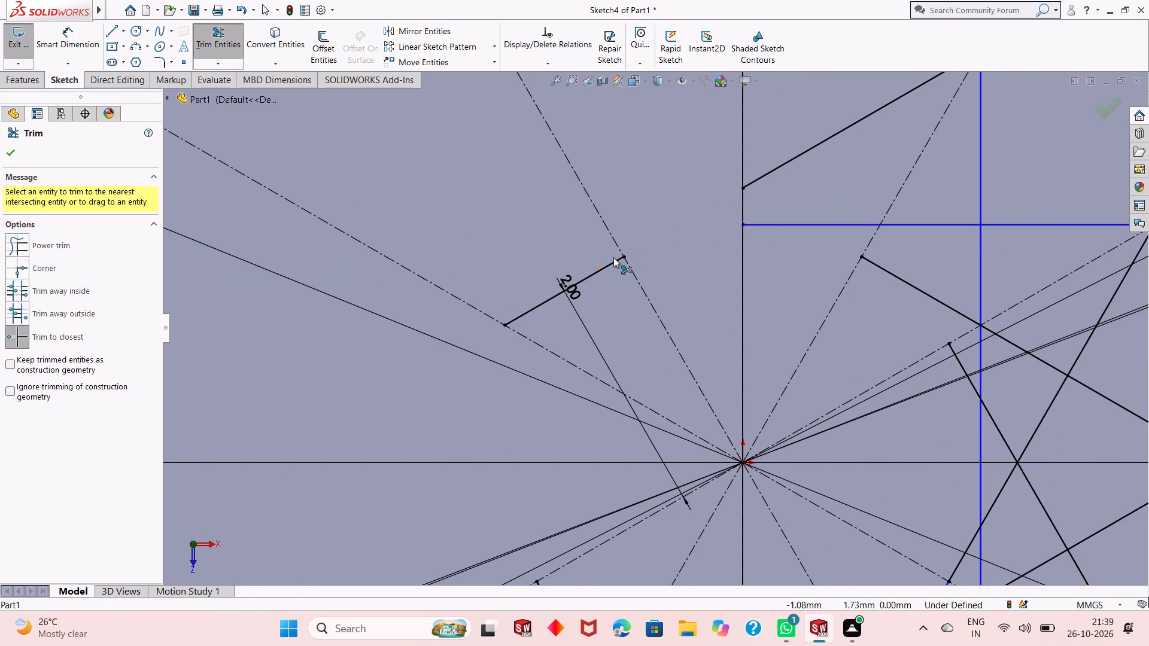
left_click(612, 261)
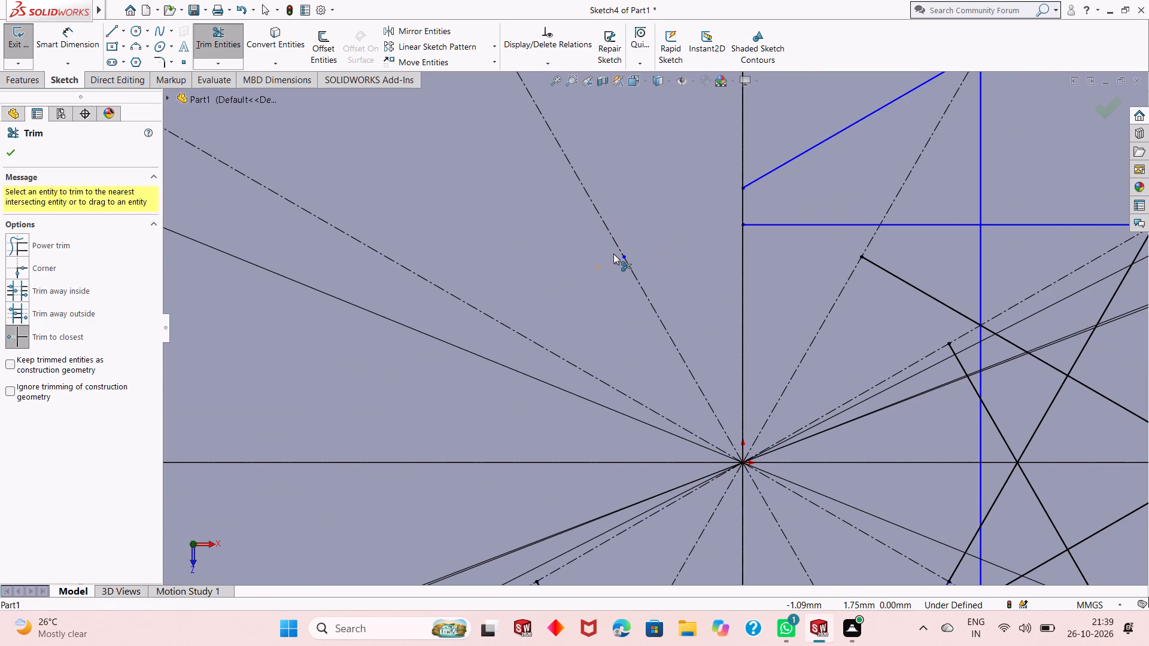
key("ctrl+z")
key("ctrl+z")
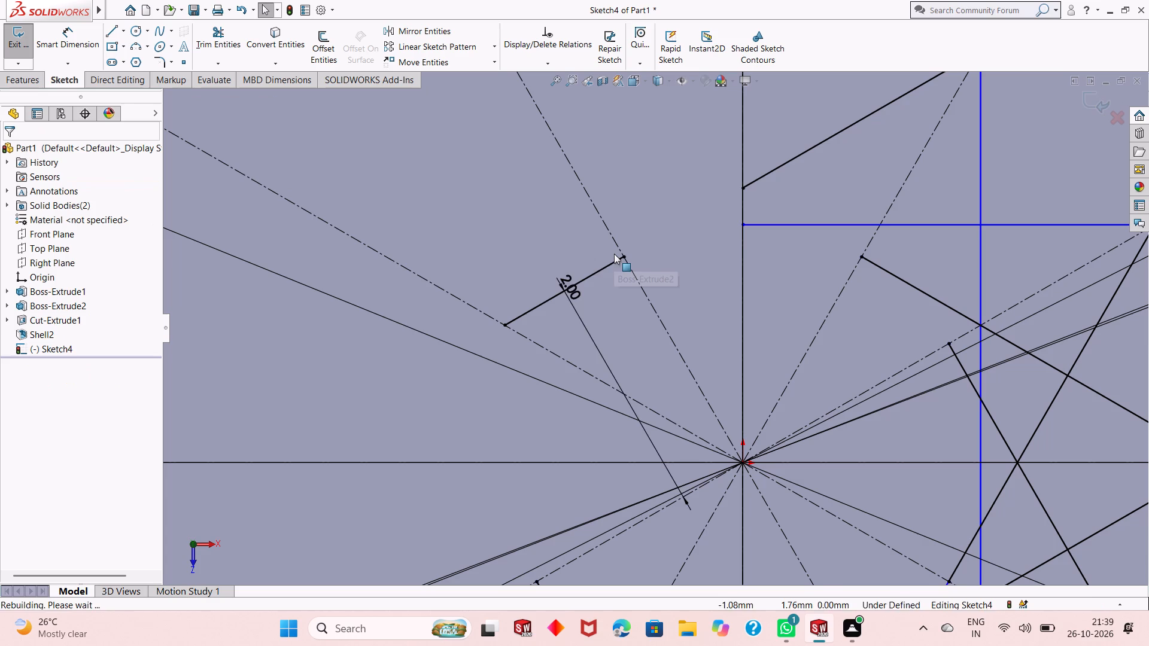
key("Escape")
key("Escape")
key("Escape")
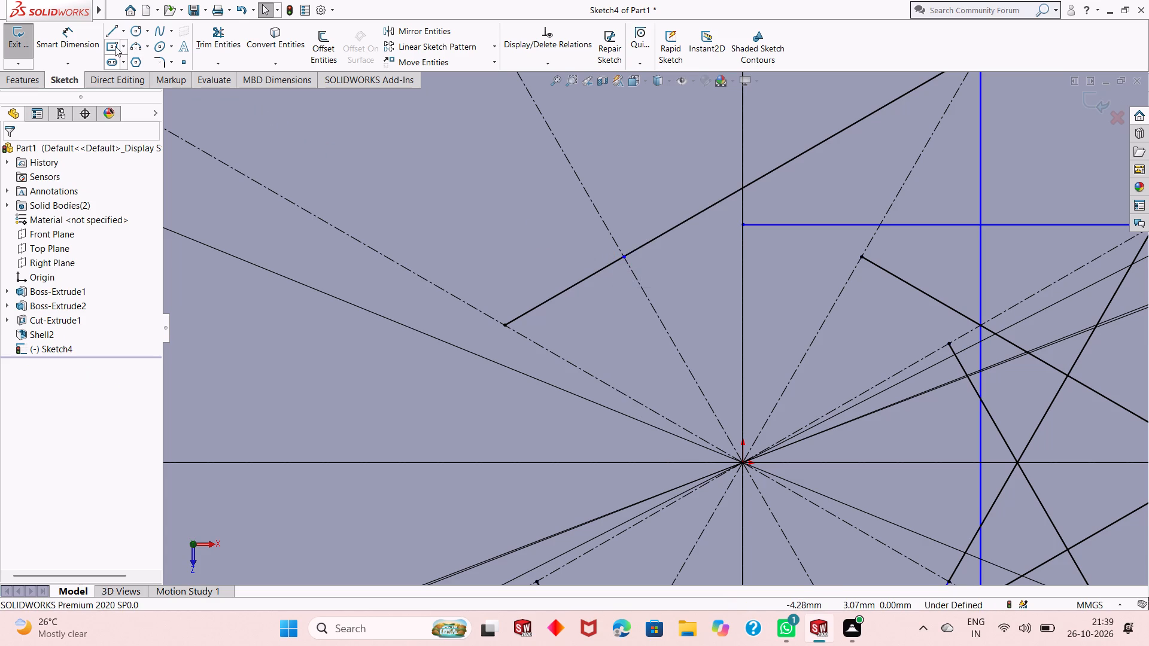
Trim away the extended spoke line's two inner segments, the outermost piece first, back to the vertical centreline.
left_click(208, 36)
left_click(585, 276)
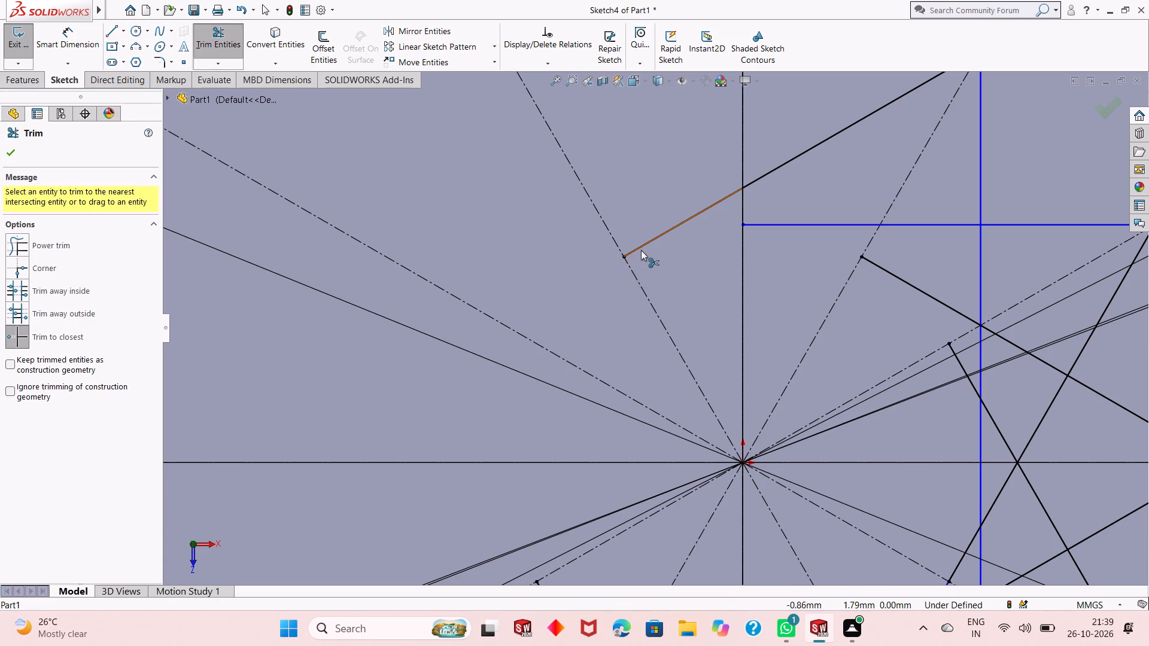
left_click(642, 249)
scroll(710, 430, "up", 3)
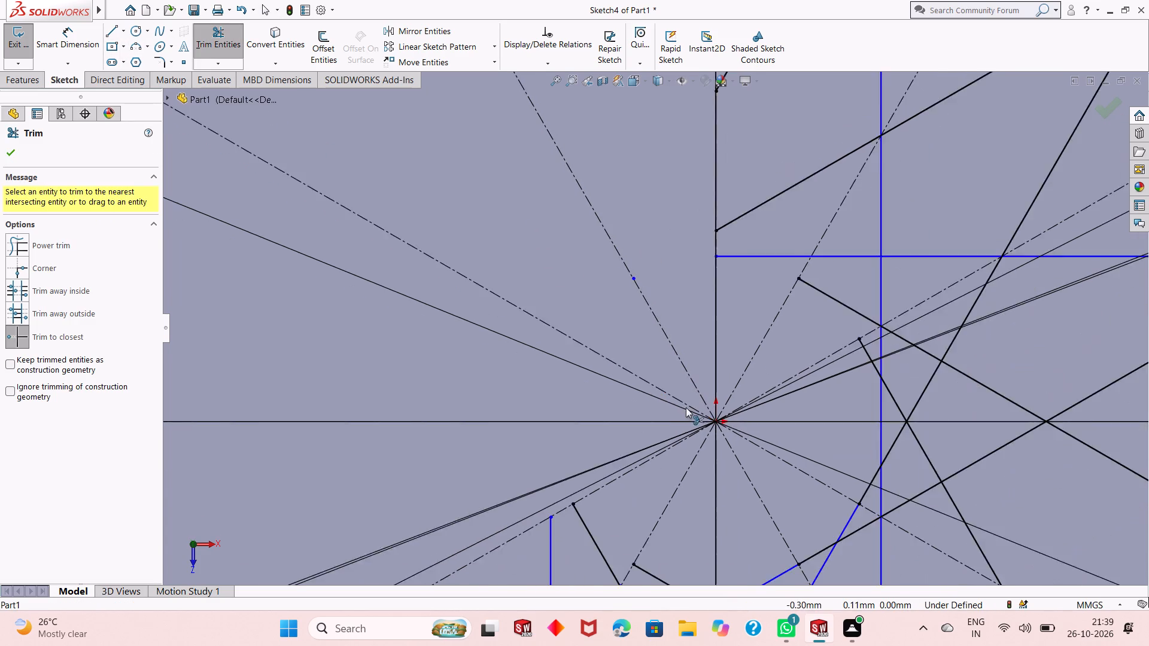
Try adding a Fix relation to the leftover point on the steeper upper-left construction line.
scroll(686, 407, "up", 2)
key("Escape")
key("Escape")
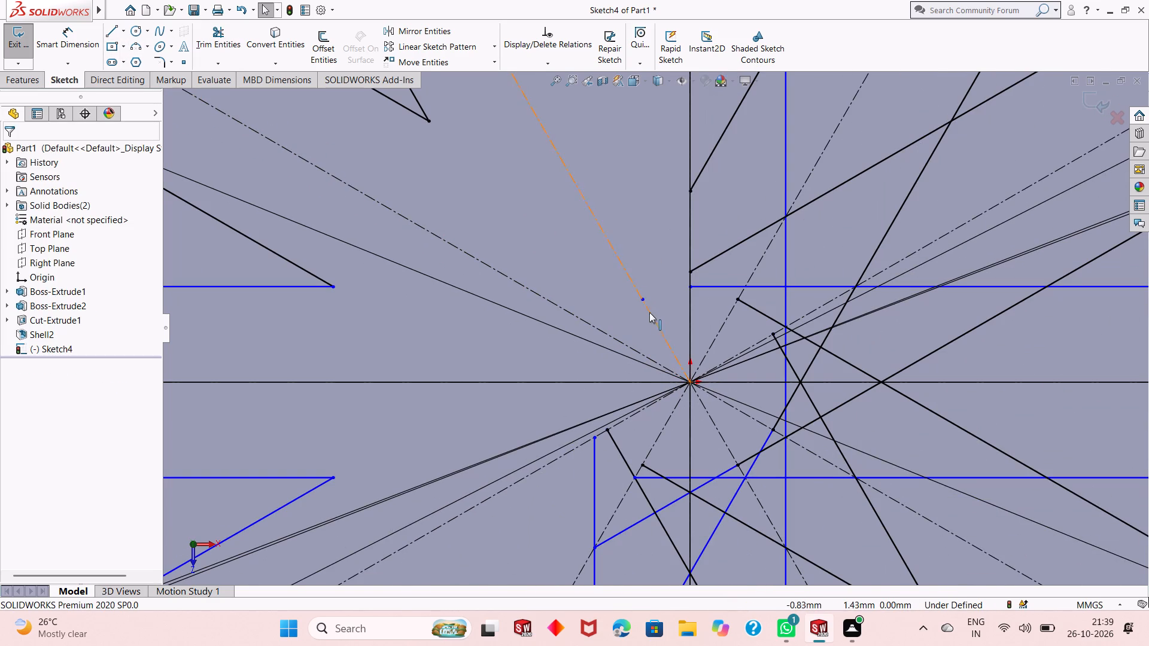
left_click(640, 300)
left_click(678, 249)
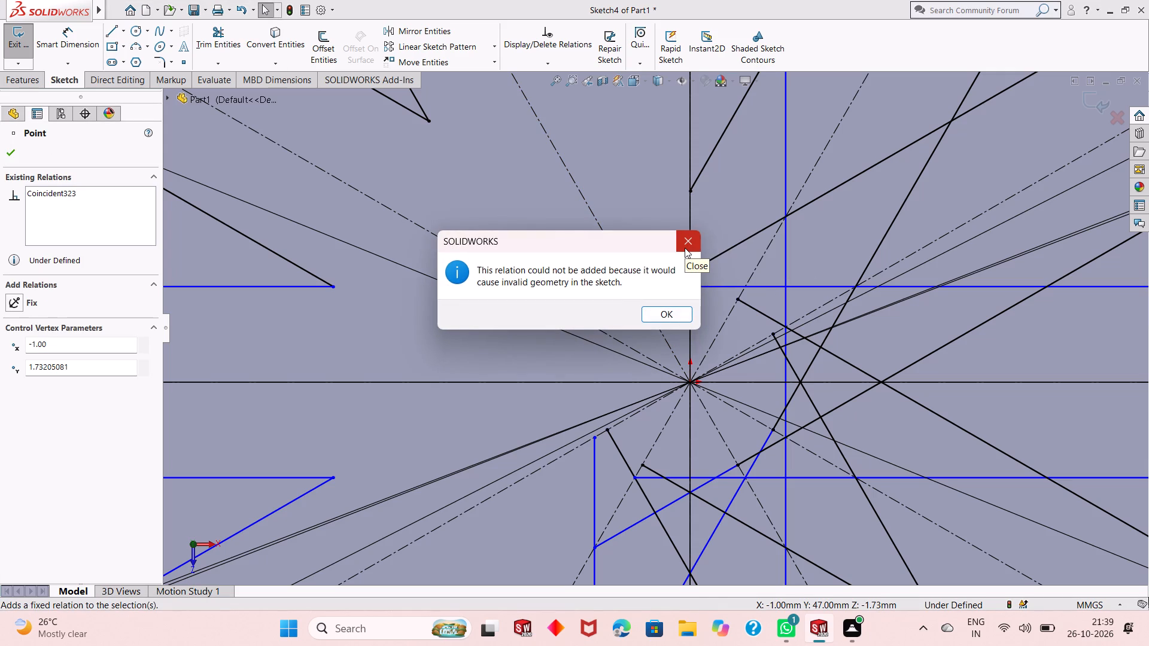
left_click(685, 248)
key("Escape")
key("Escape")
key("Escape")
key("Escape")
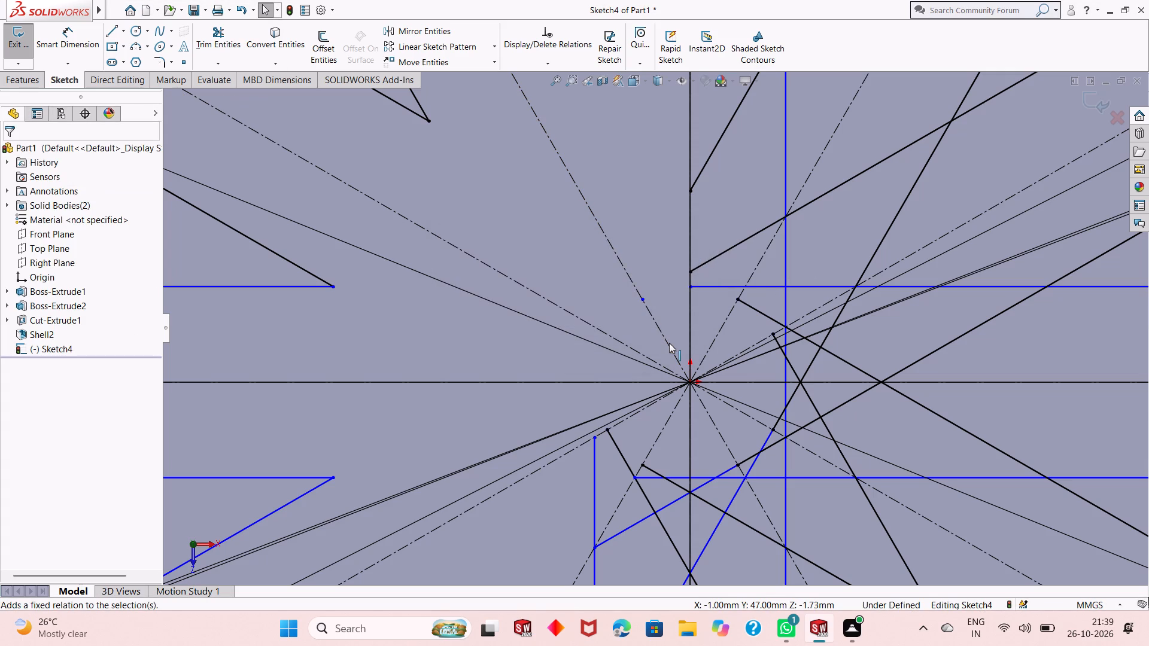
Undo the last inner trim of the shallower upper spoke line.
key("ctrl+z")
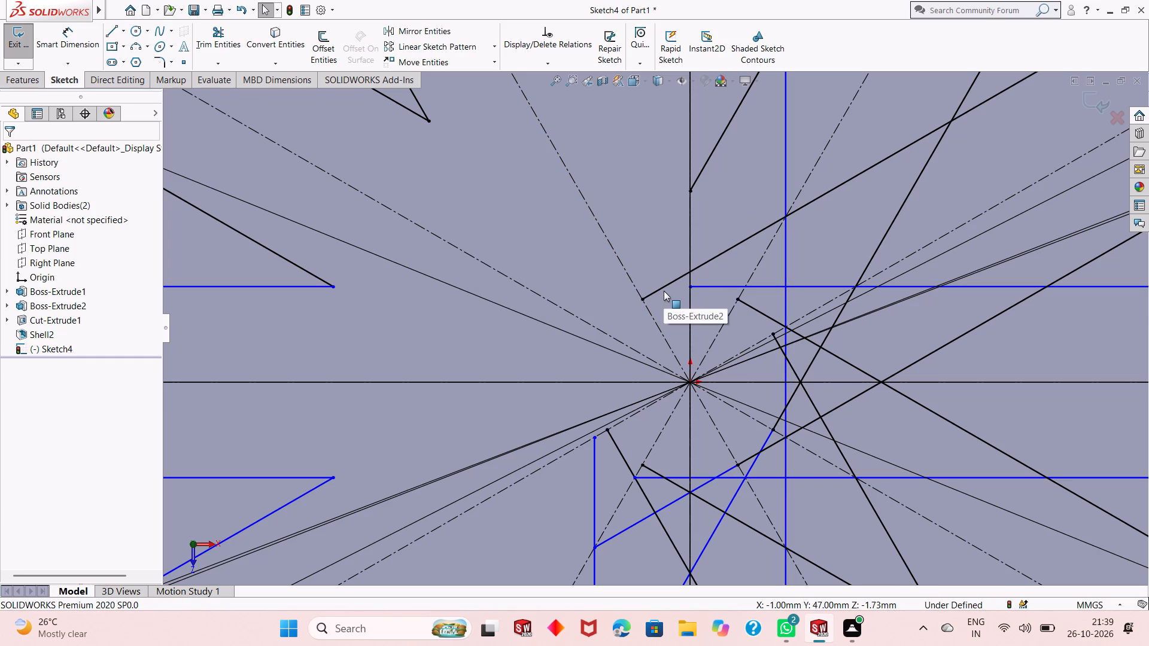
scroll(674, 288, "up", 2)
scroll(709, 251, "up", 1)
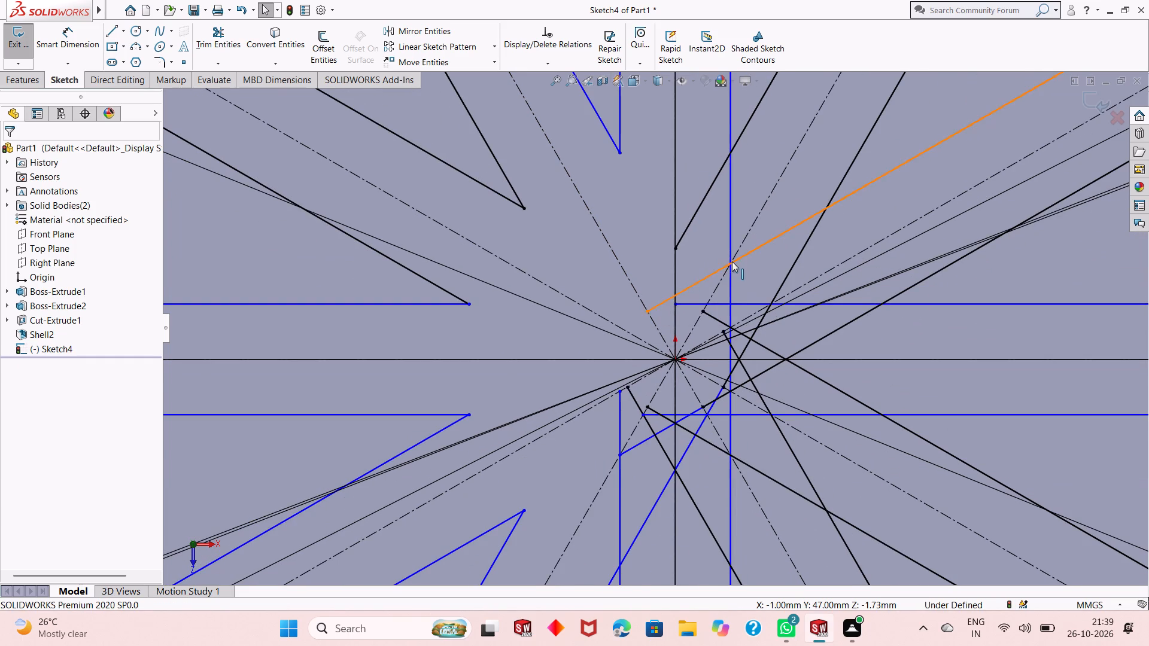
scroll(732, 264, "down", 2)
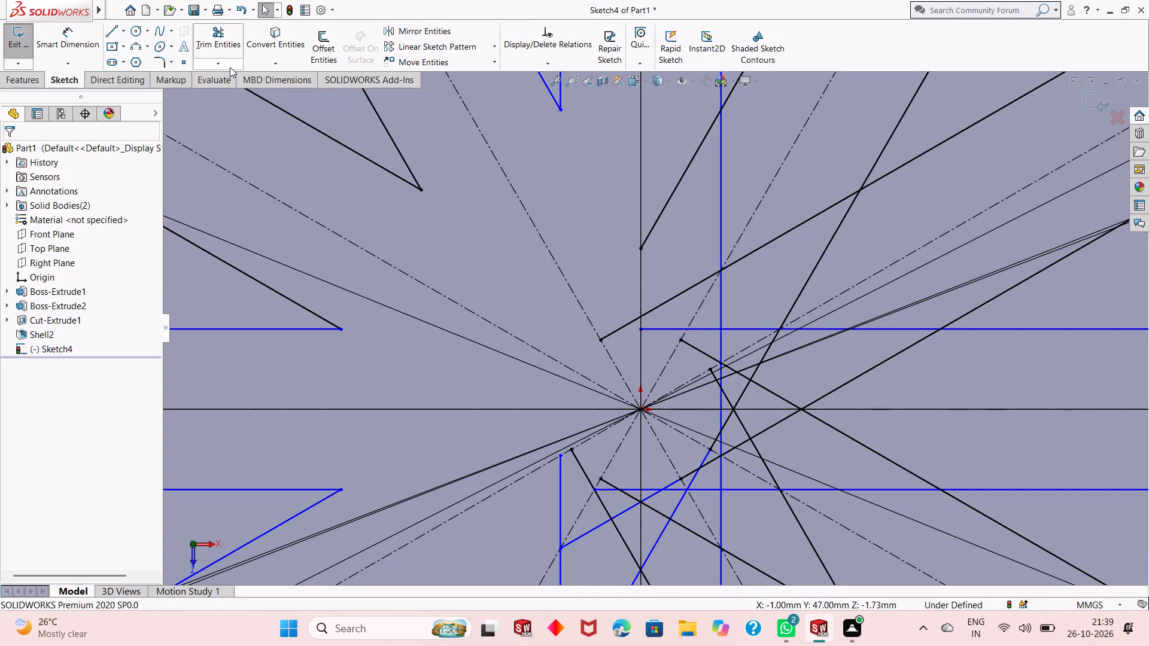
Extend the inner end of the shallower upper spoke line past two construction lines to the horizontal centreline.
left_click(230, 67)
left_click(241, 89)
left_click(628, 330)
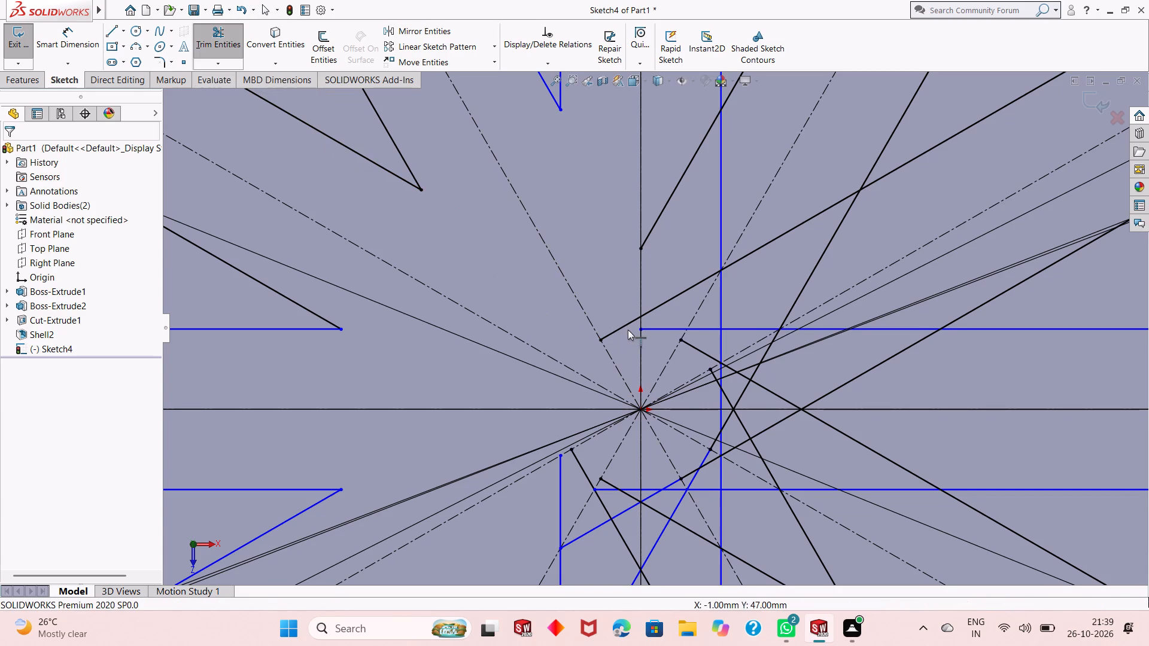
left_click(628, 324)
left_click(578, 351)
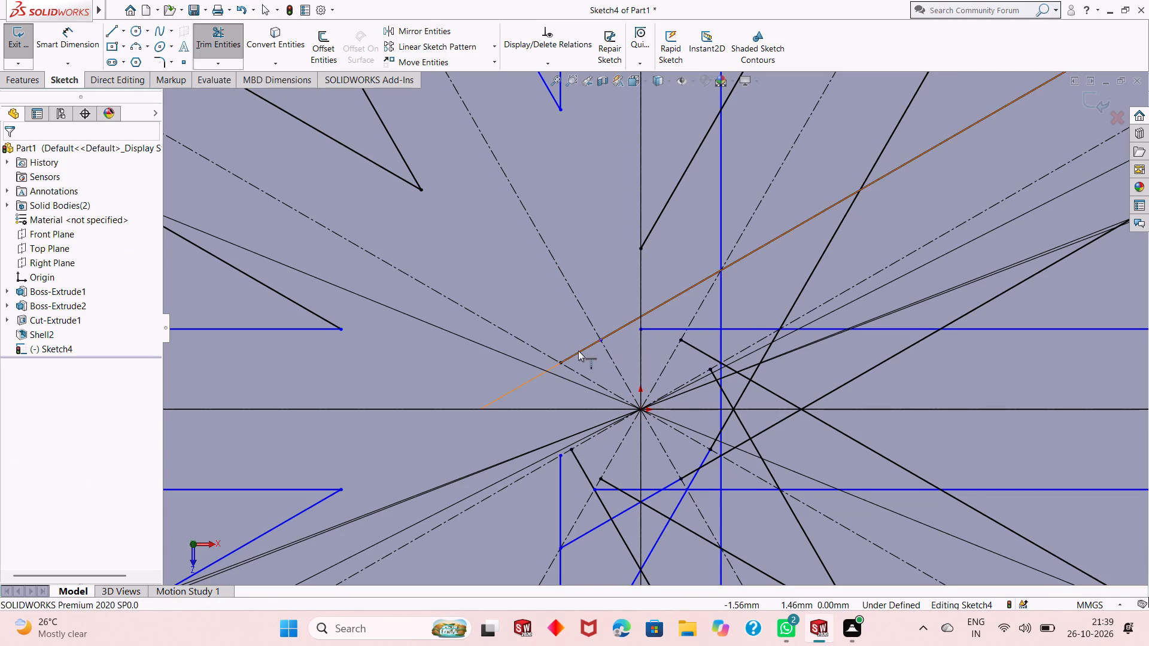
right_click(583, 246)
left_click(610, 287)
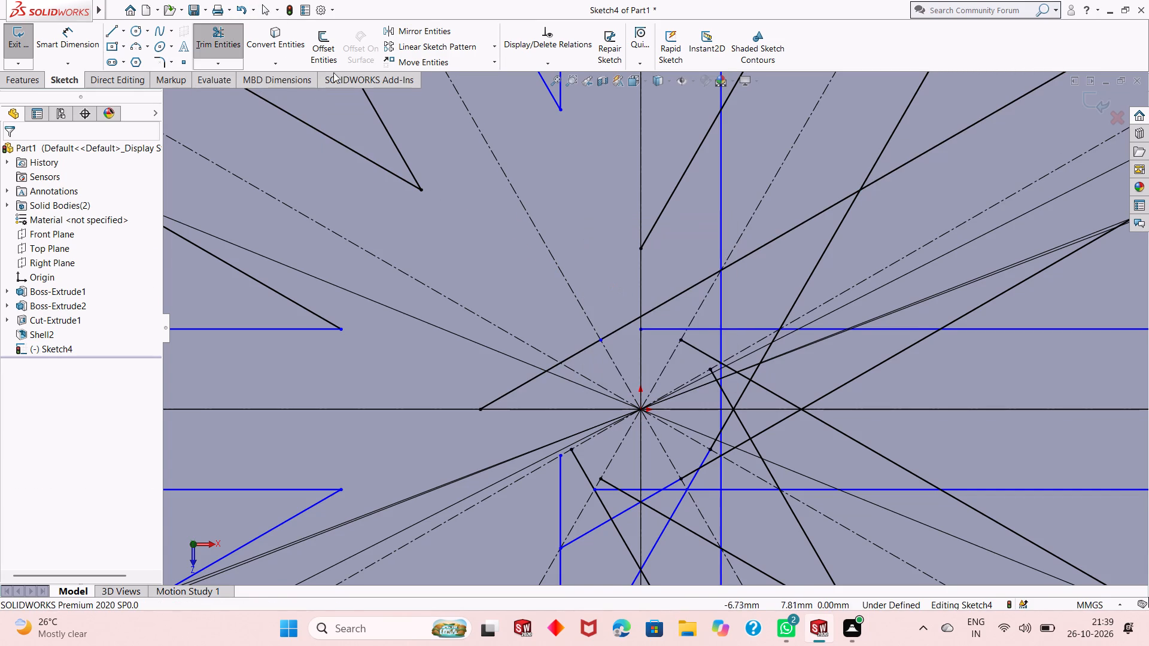
Trim away all inner pieces of the shallower upper spoke line, back to its intersection with the steeper spoke line.
left_click(238, 44)
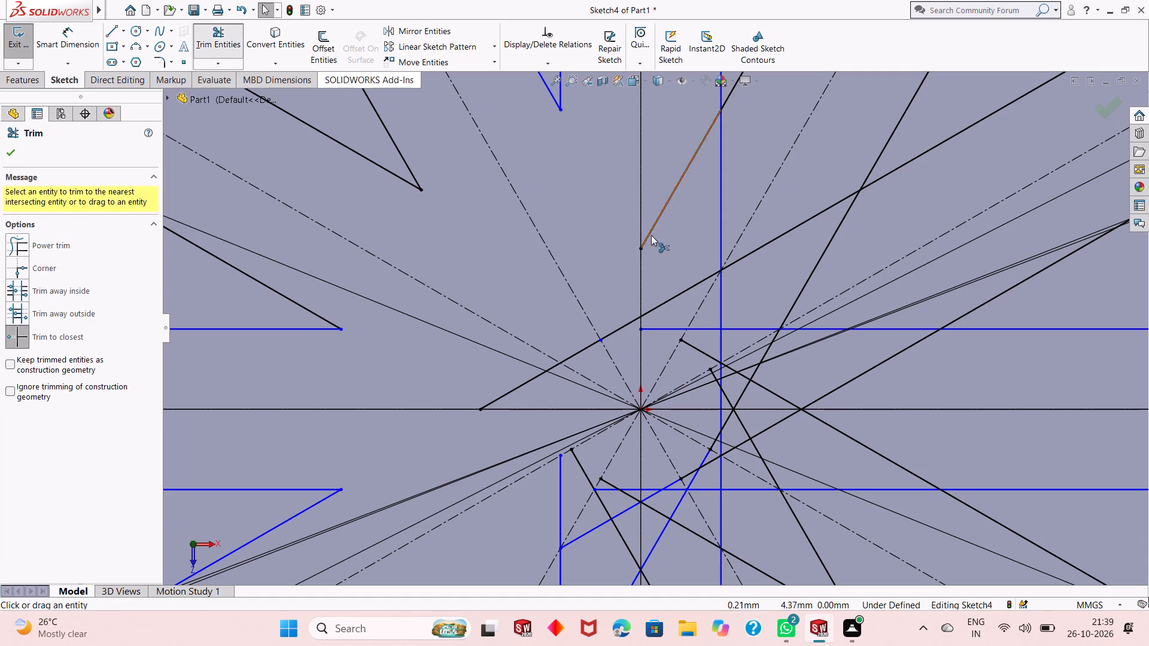
scroll(709, 292, "up", 2)
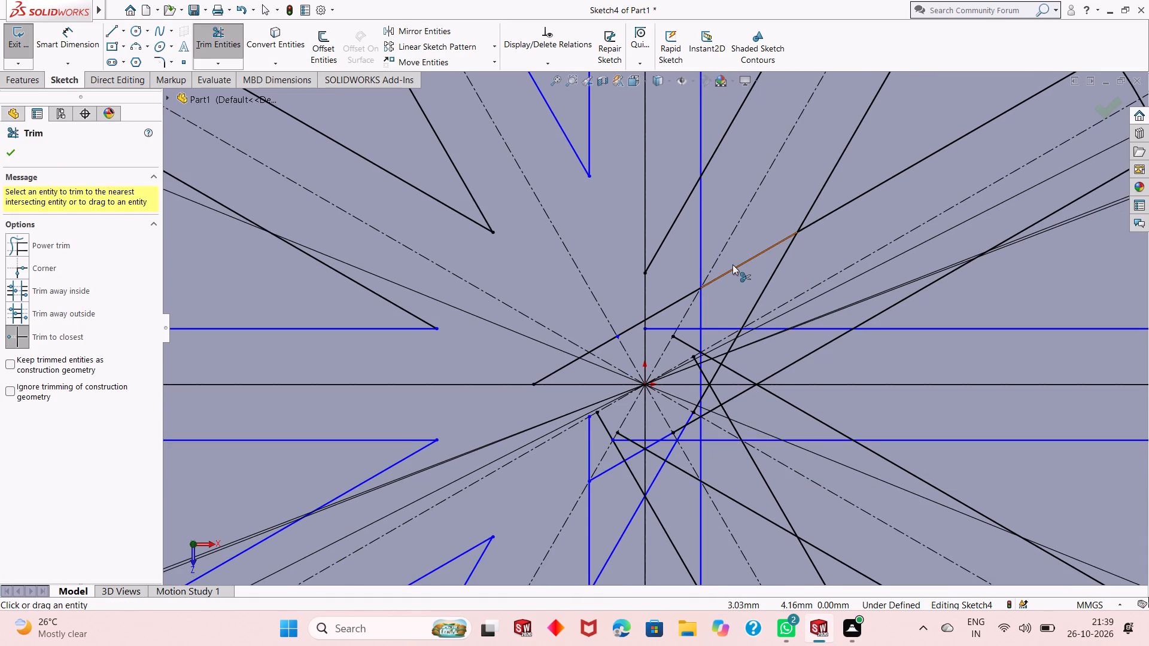
left_click(733, 264)
left_click(733, 265)
left_click(734, 268)
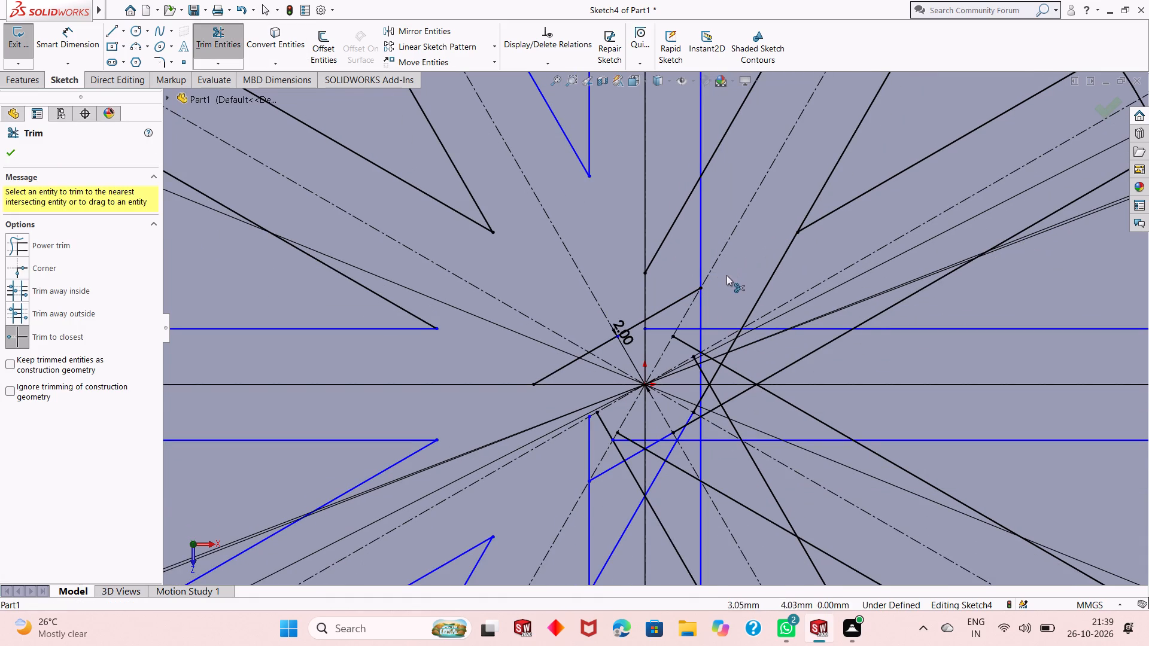
scroll(716, 282, "down", 5)
left_click(631, 325)
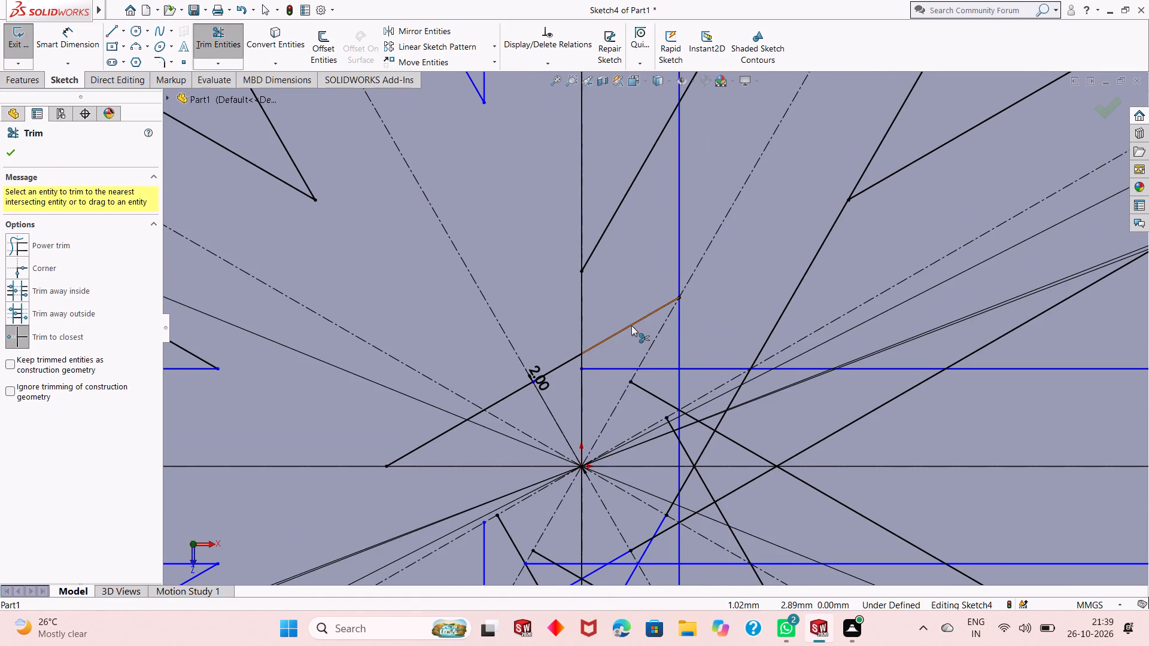
left_click(557, 368)
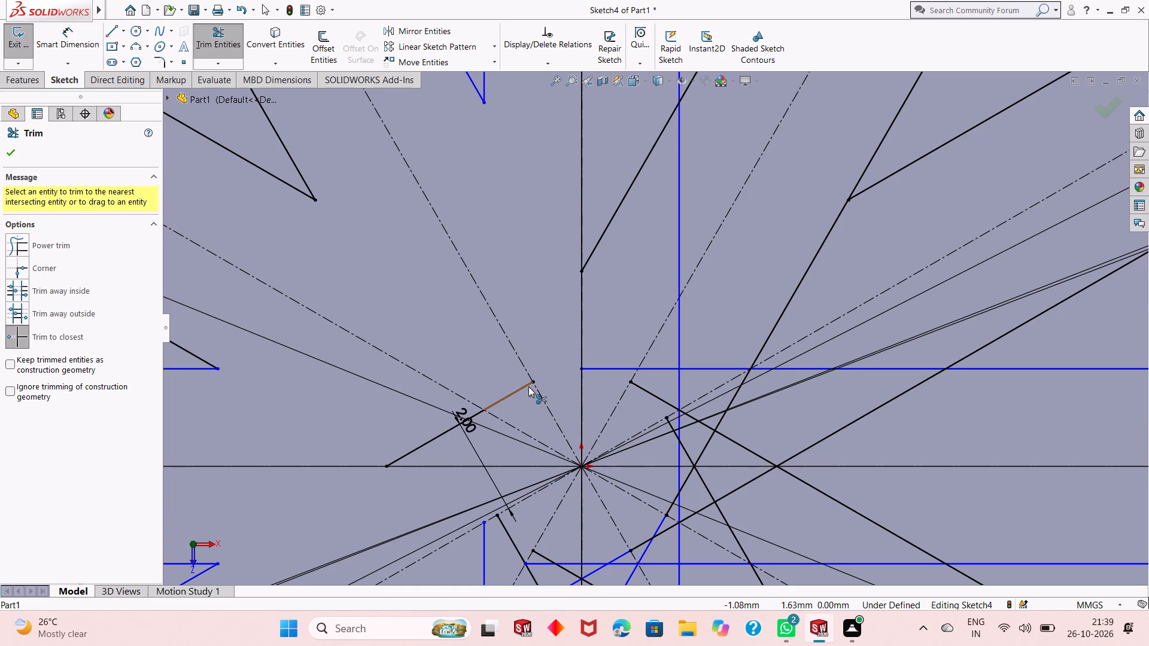
left_click(528, 386)
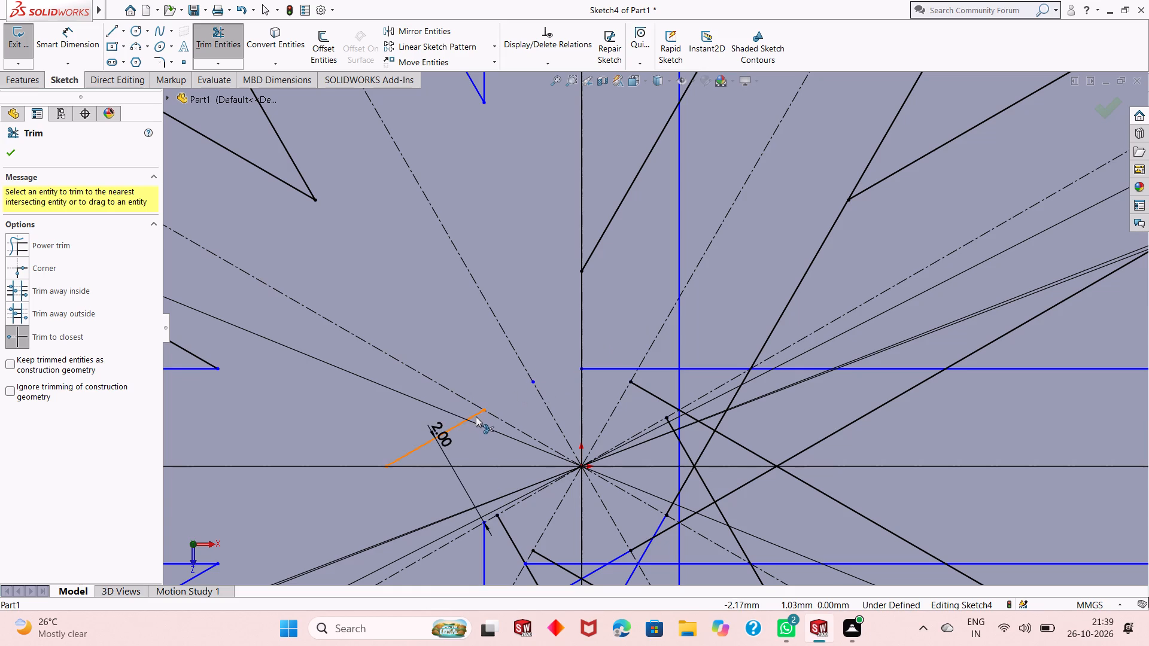
left_click(476, 416)
right_click(458, 264)
left_click(496, 303)
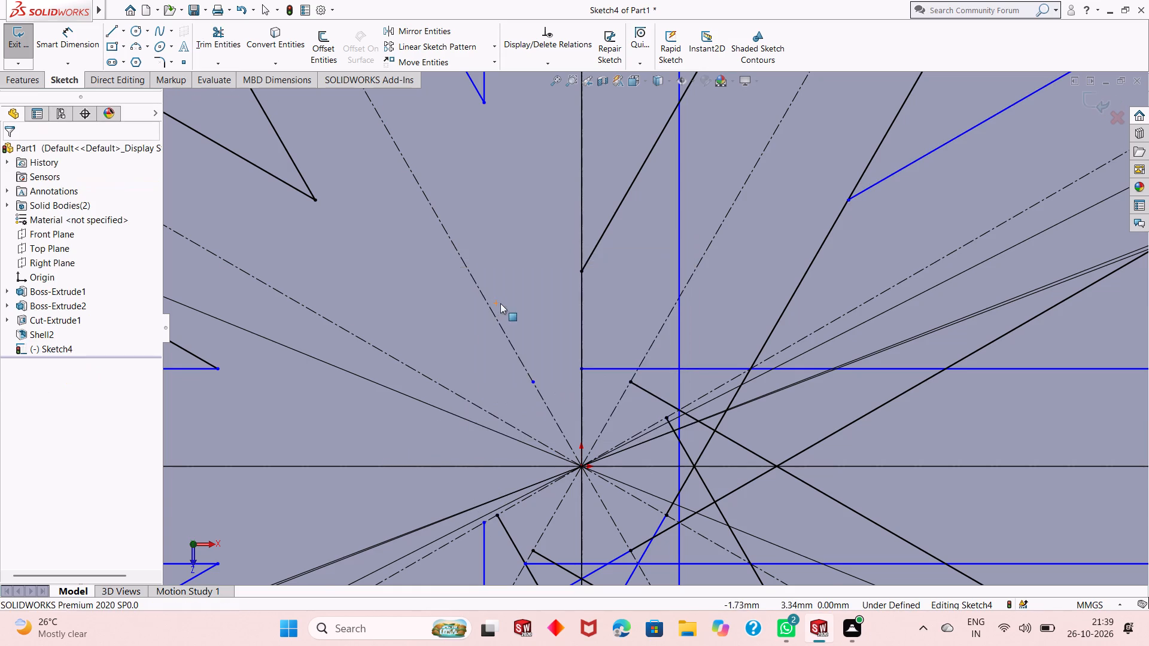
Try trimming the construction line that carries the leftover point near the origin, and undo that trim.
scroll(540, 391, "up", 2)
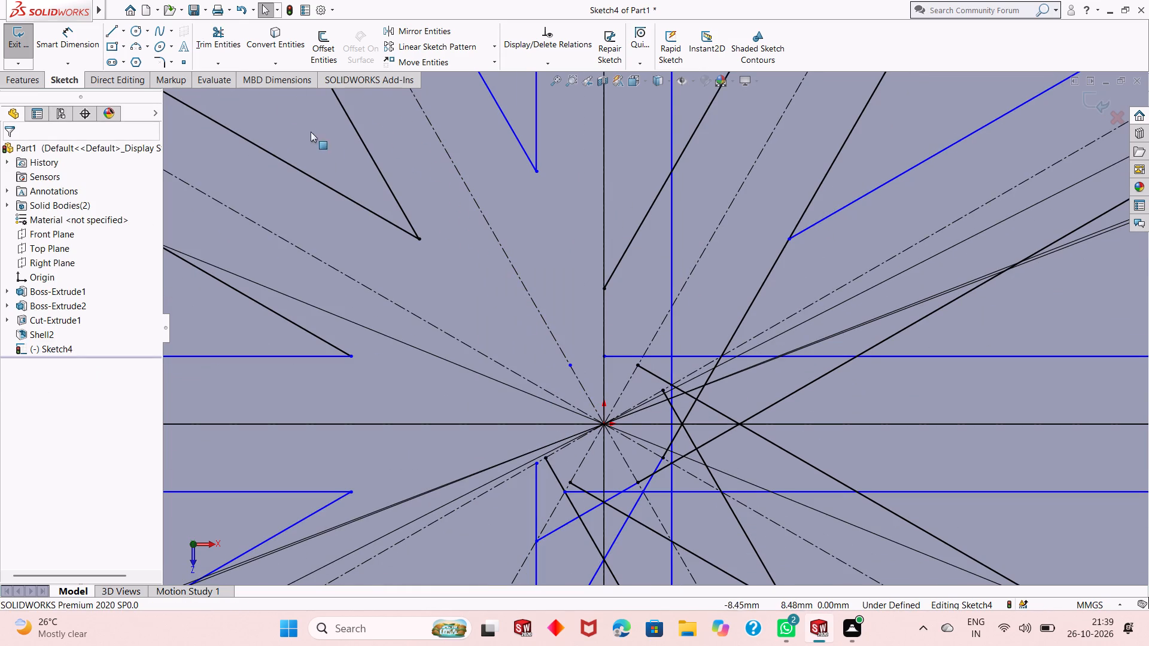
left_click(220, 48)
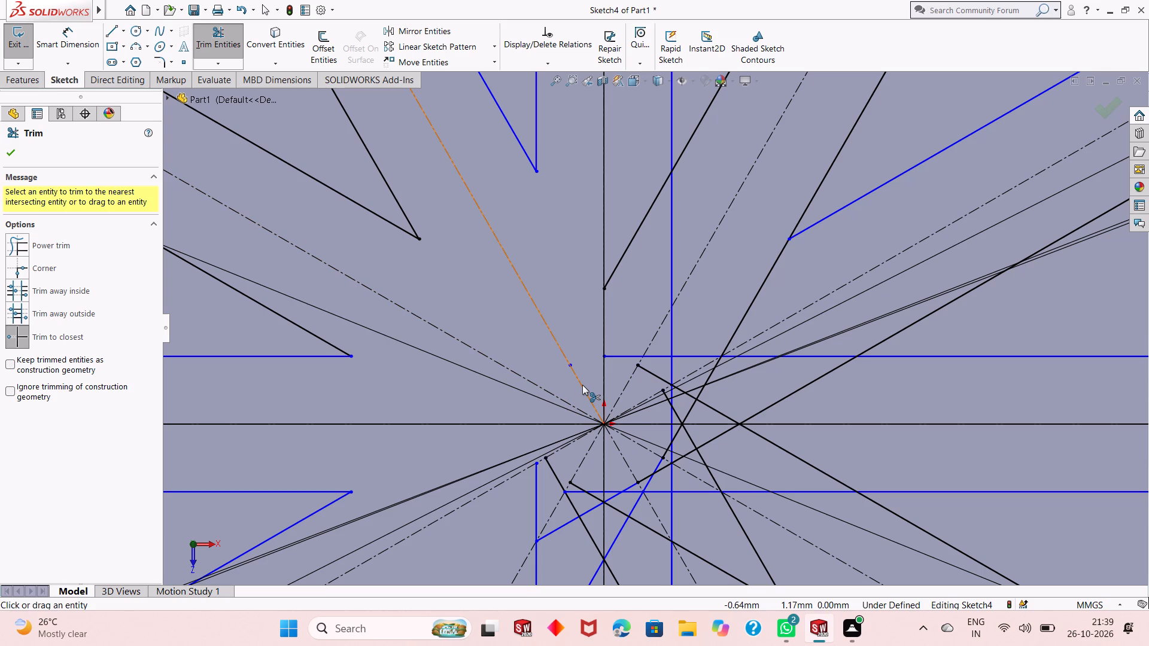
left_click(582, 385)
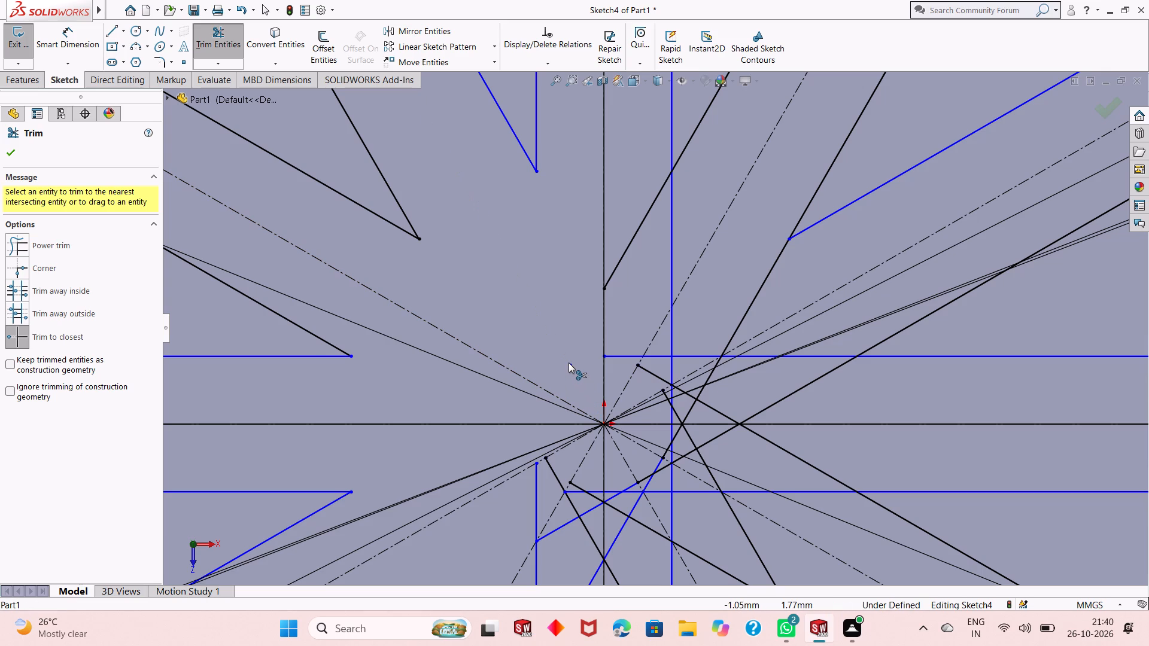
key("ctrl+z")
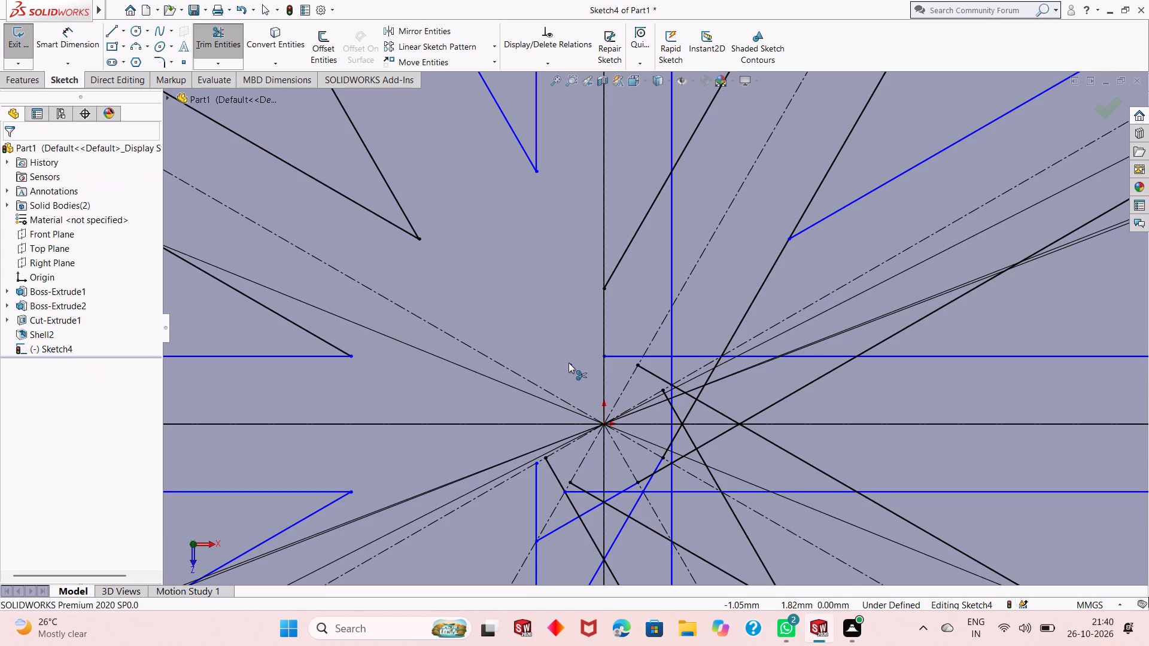
Trim the outer ends of the steeper lower-right spoke's two edge lines back to the outermost circle.
scroll(569, 362, "up", 3)
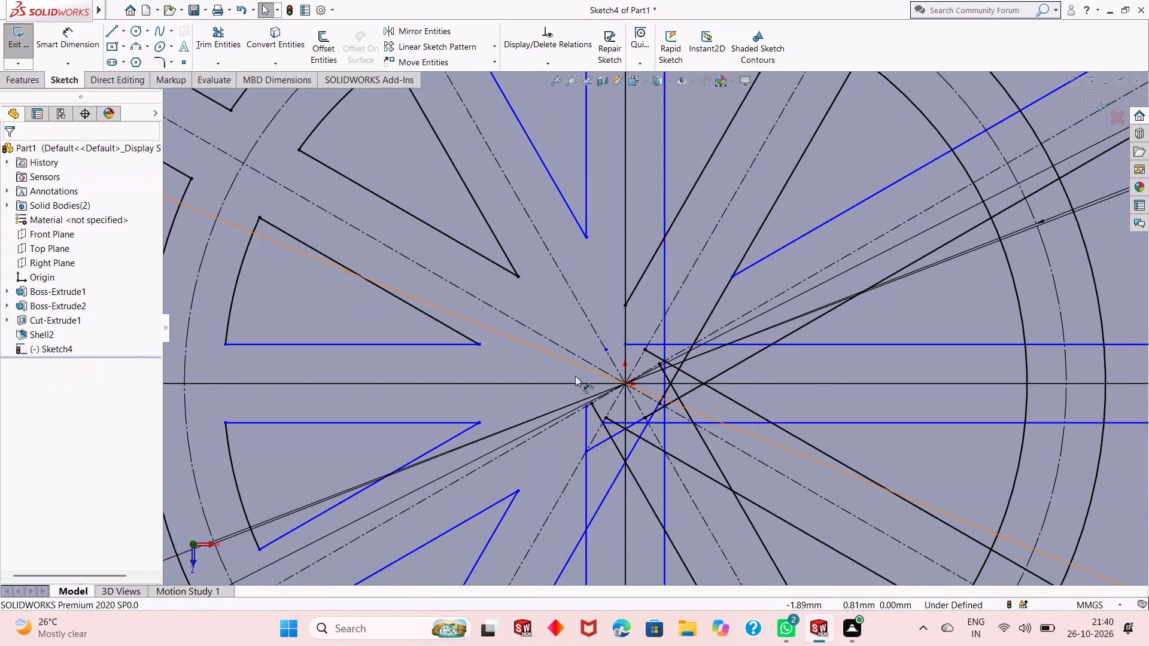
scroll(598, 407, "up", 11)
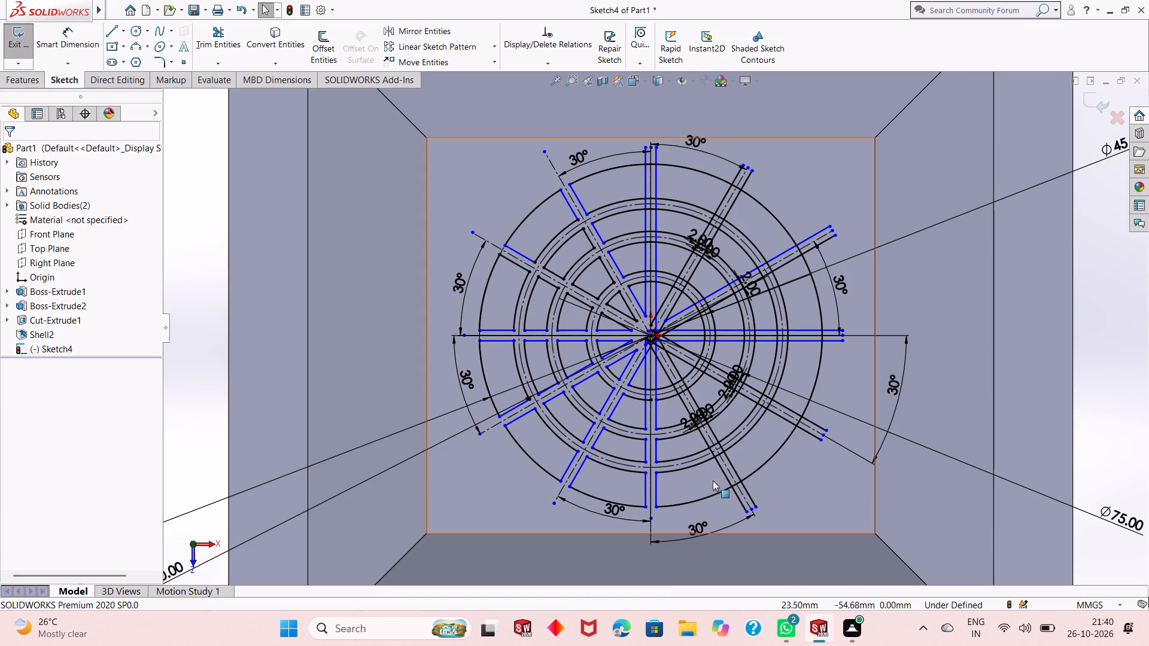
scroll(685, 361, "down", 4)
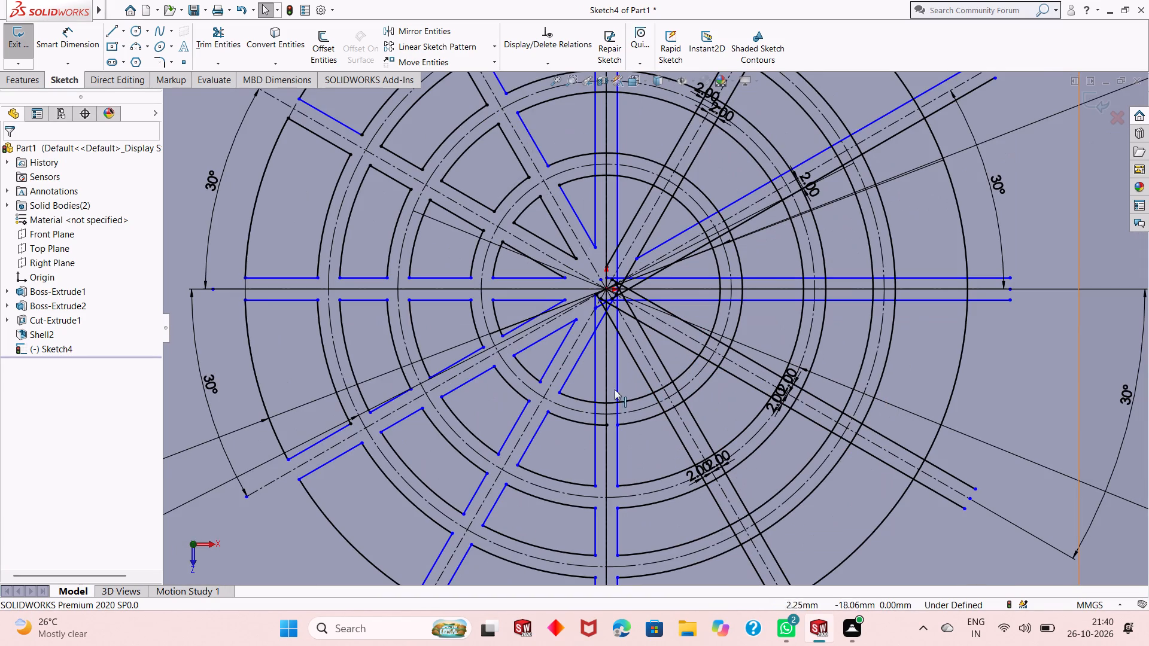
scroll(626, 410, "up", 4)
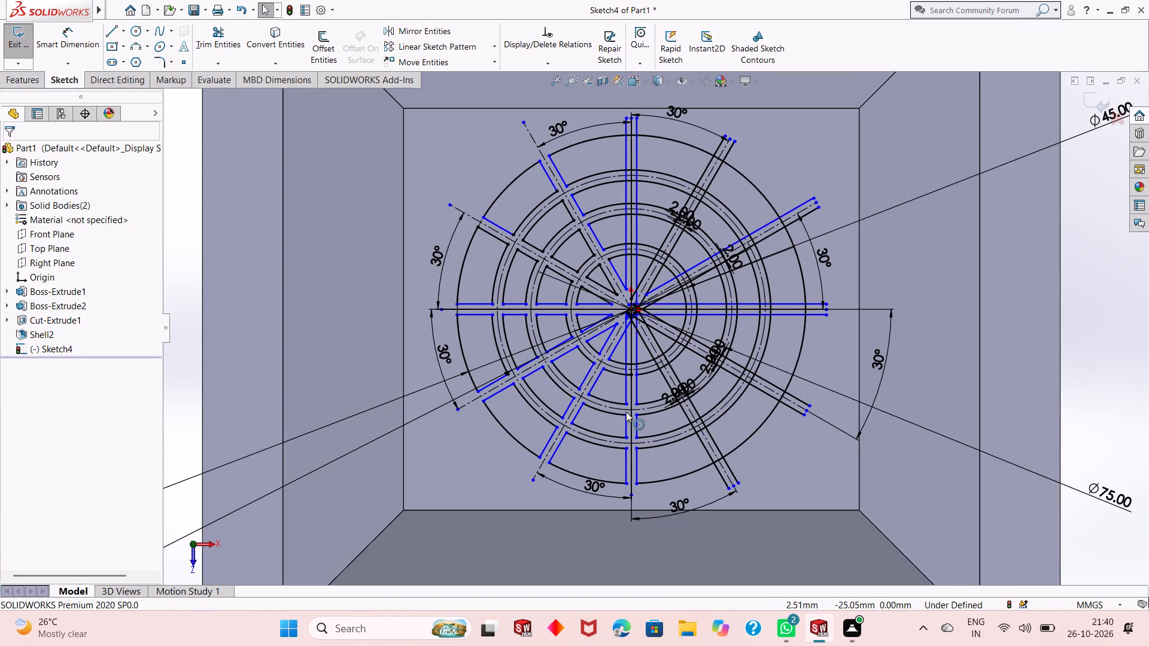
scroll(674, 419, "down", 4)
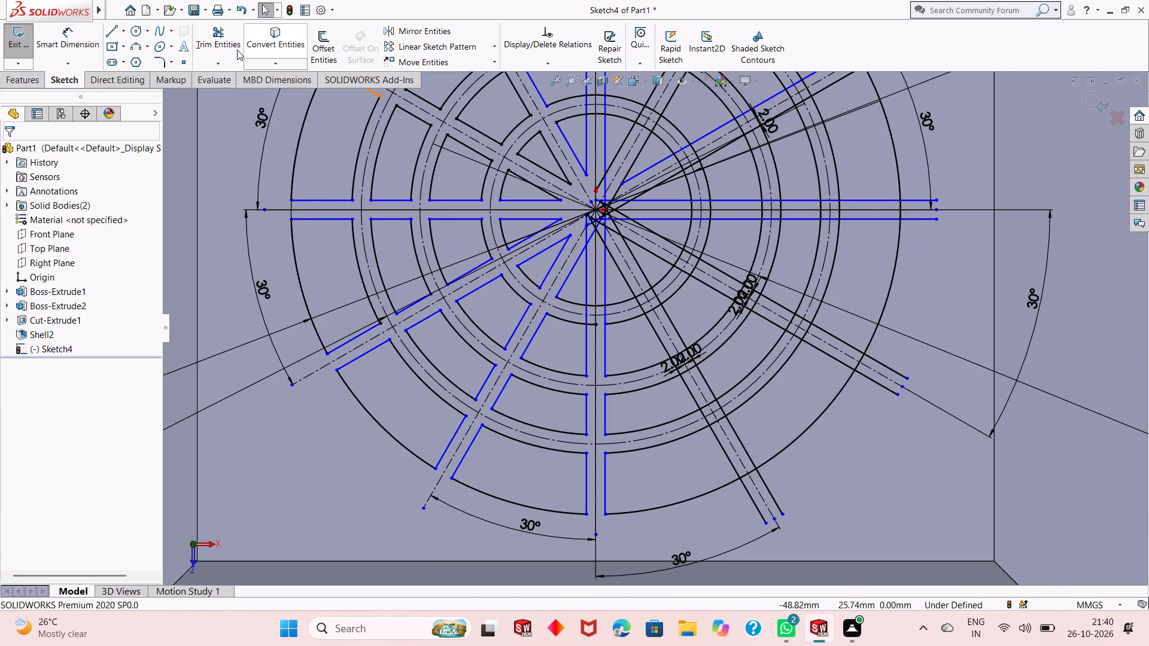
left_click(233, 50)
scroll(721, 452, "down", 5)
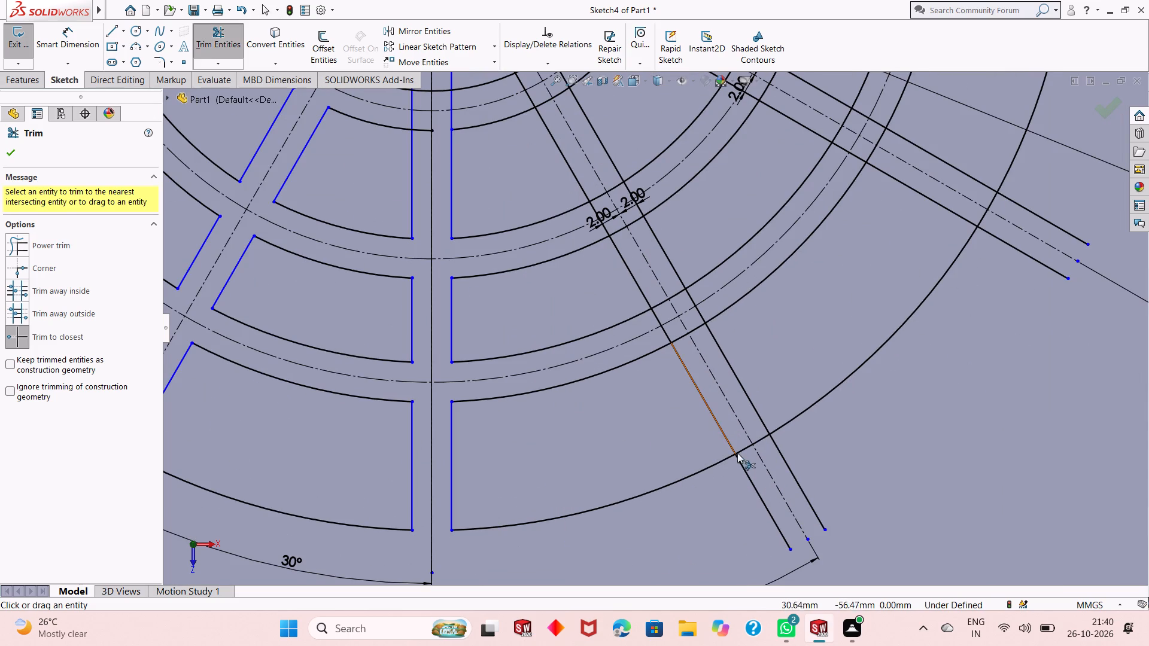
left_click(744, 472)
left_click(786, 460)
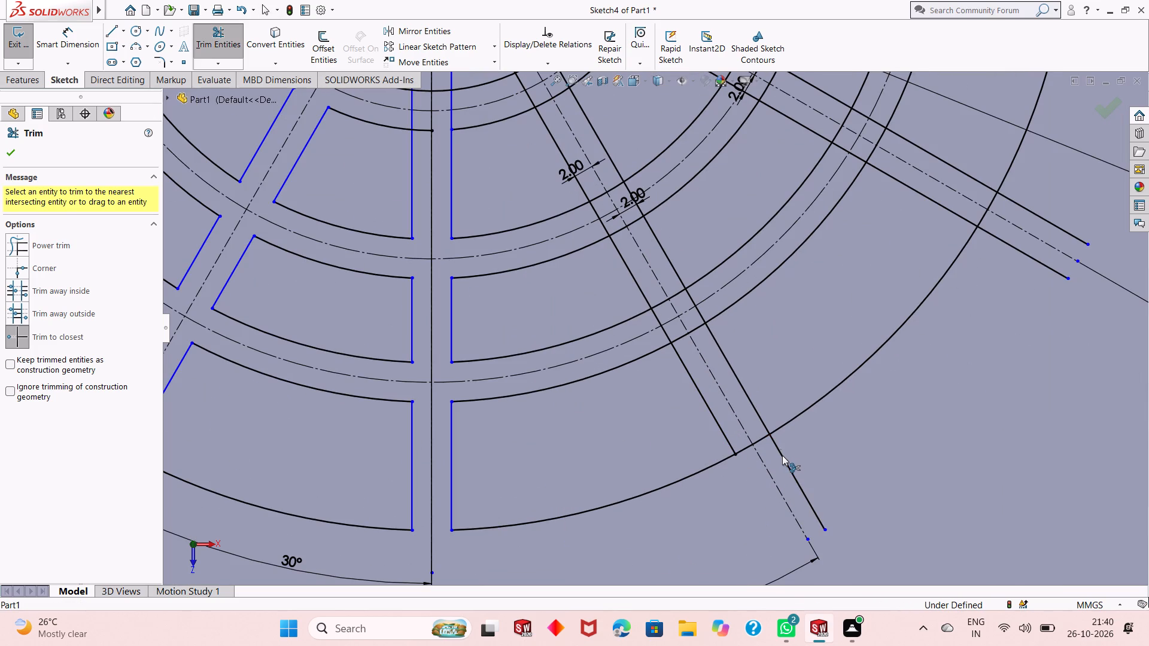
right_click(779, 423)
left_click(823, 460)
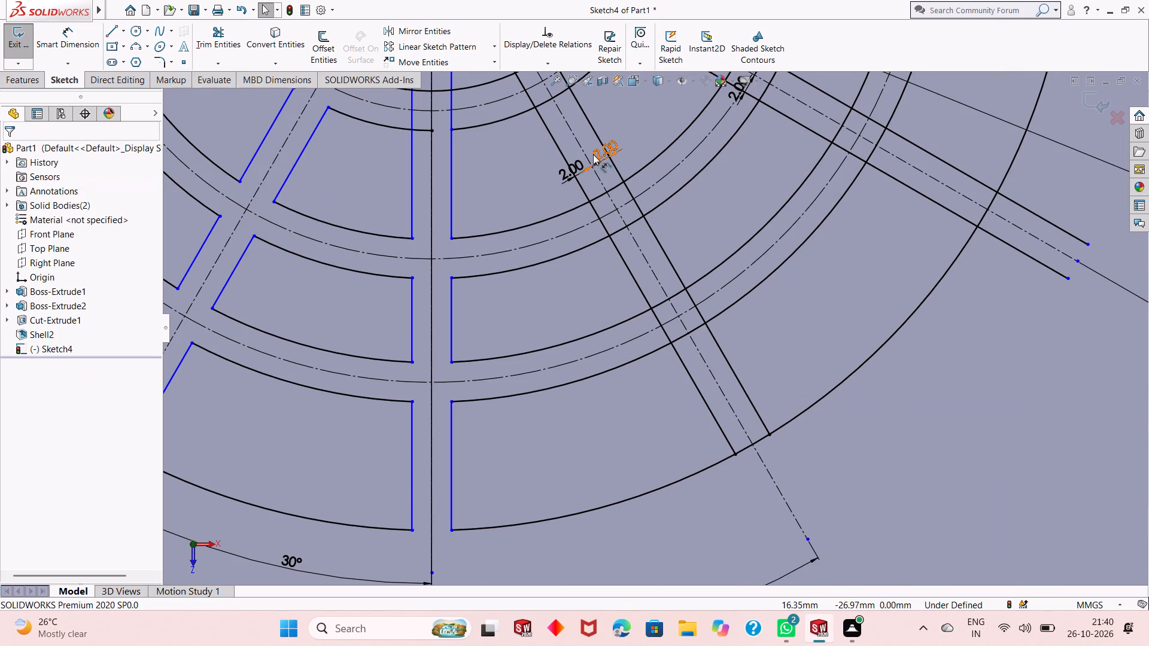
Delete the two 2.00 mm offset dimensions on the steeper lower-right spoke.
right_click(592, 154)
left_click(665, 320)
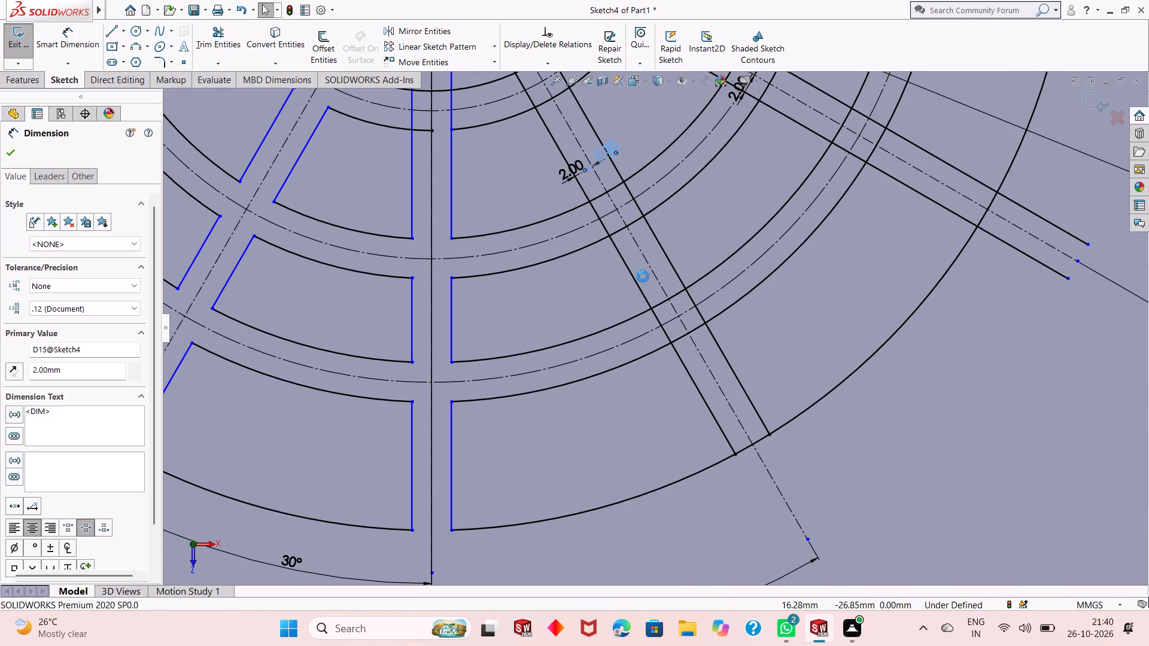
right_click(579, 167)
left_click(694, 331)
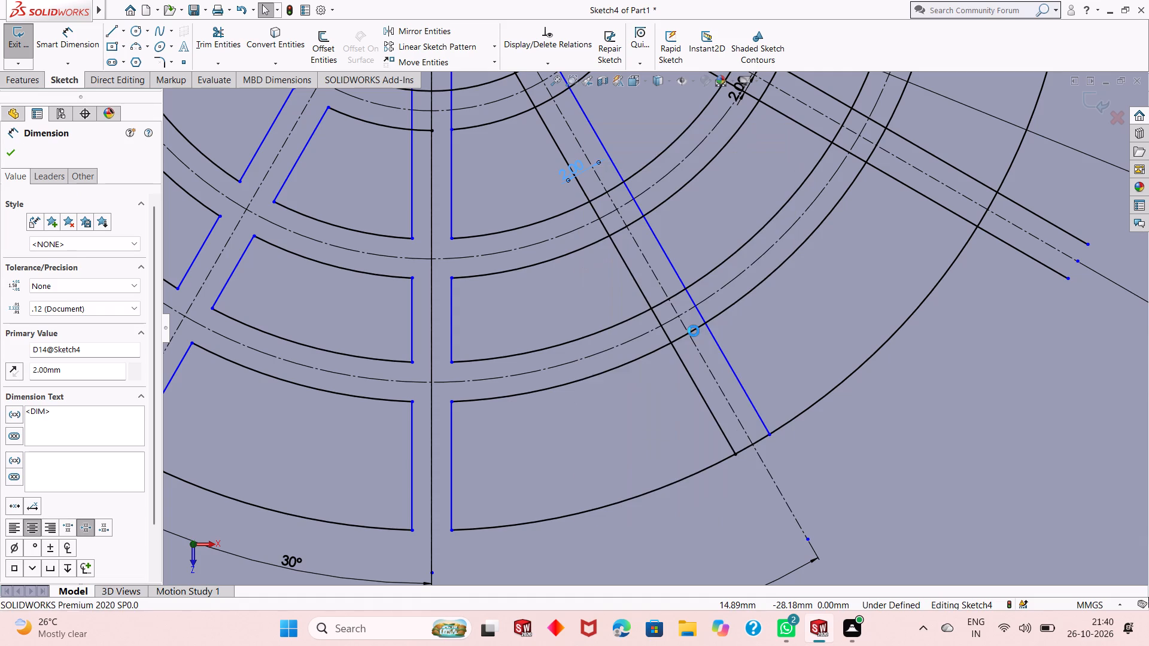
Trim the outermost circle's arc pieces between the two edge lines of the steeper lower-right spoke.
left_click(223, 48)
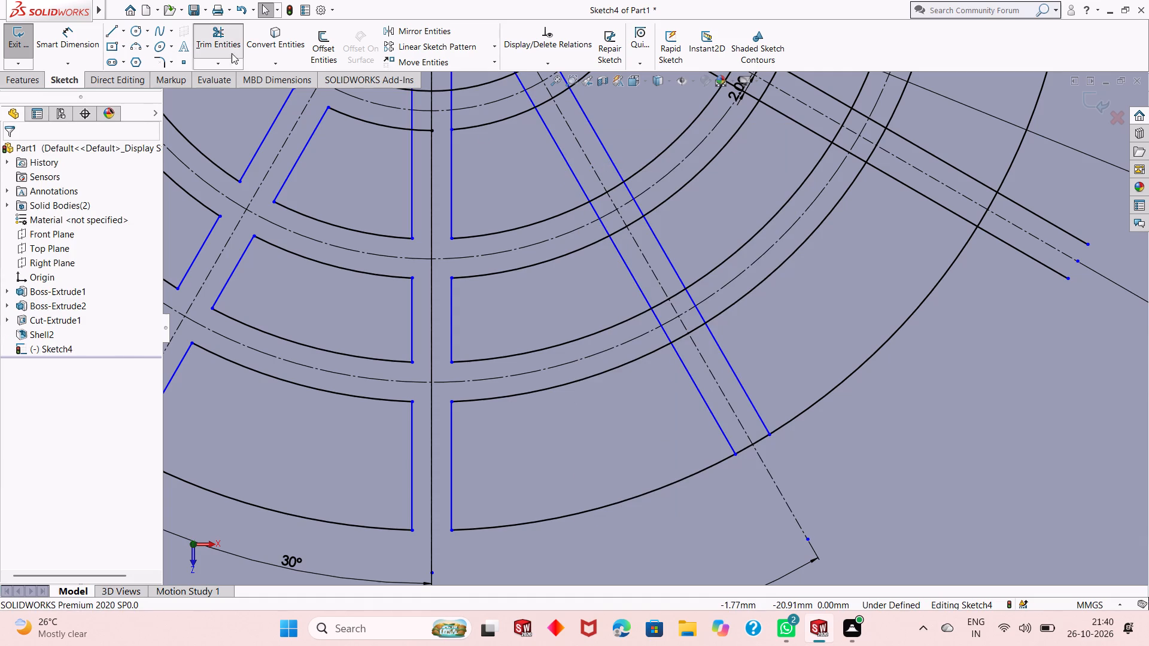
scroll(708, 361, "down", 4)
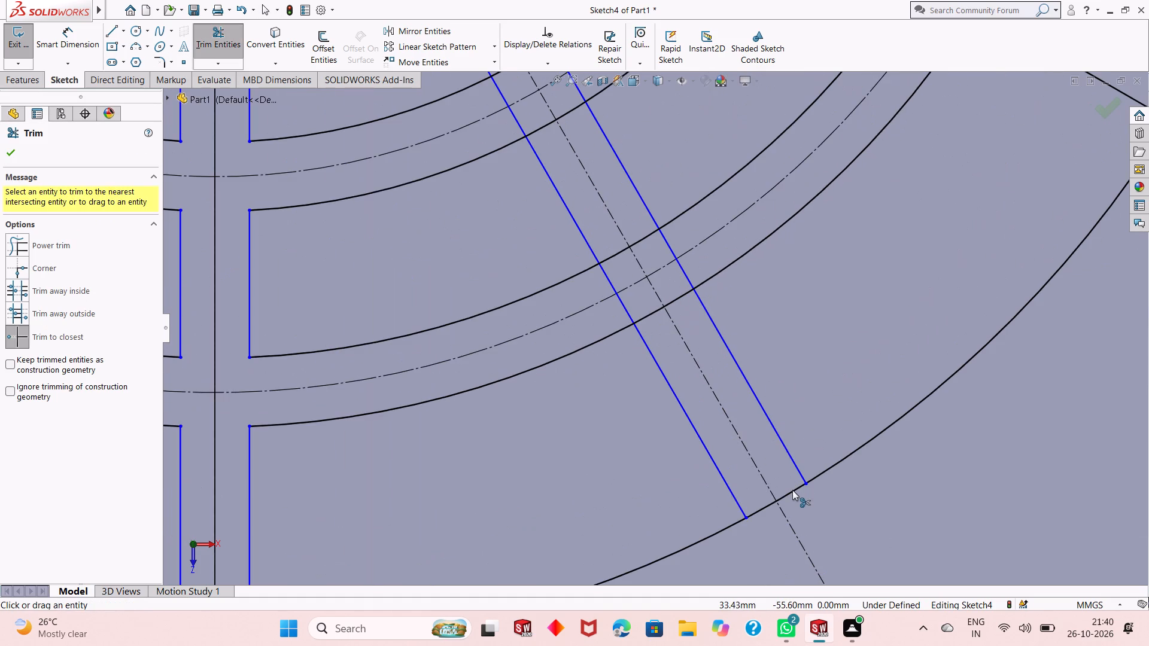
left_click(792, 490)
left_click(767, 508)
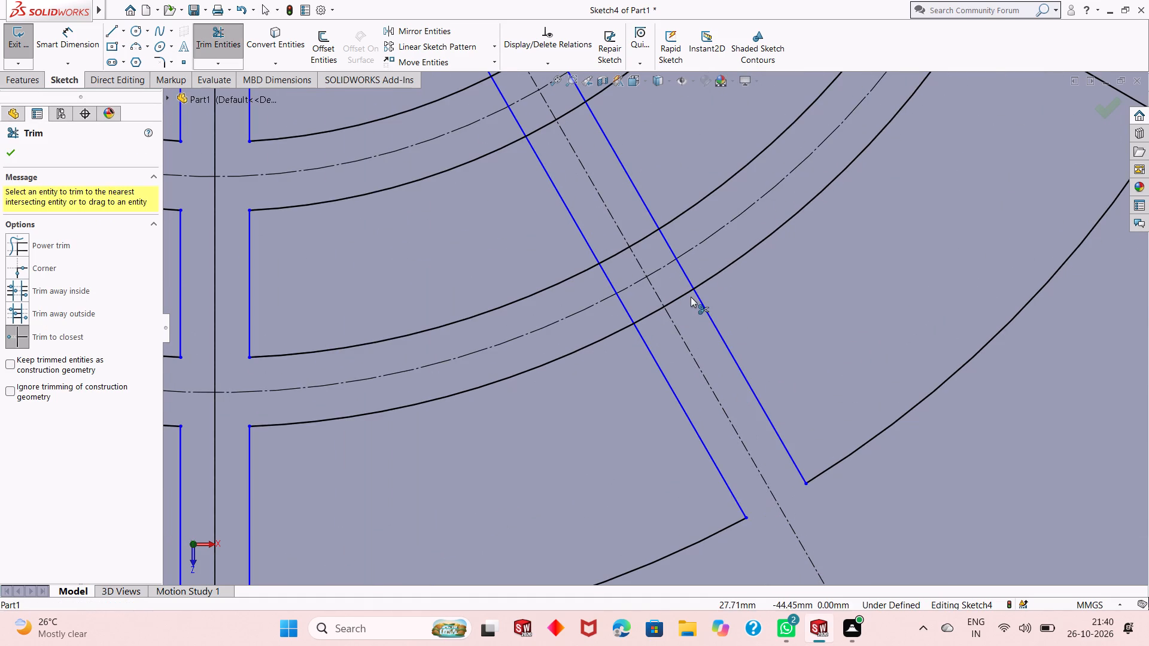
Trim the arcs and spoke edge segments inside the crossing of the outer ring and the steeper lower-right spoke.
left_click(685, 295)
left_click(651, 310)
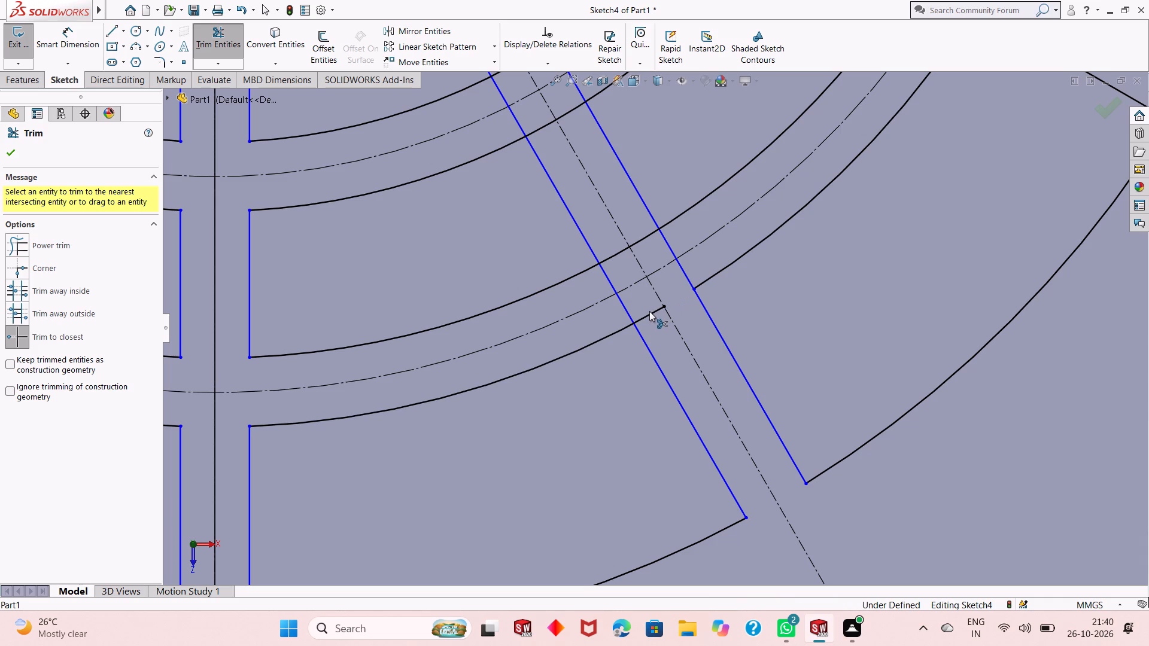
scroll(627, 197, "down", 3)
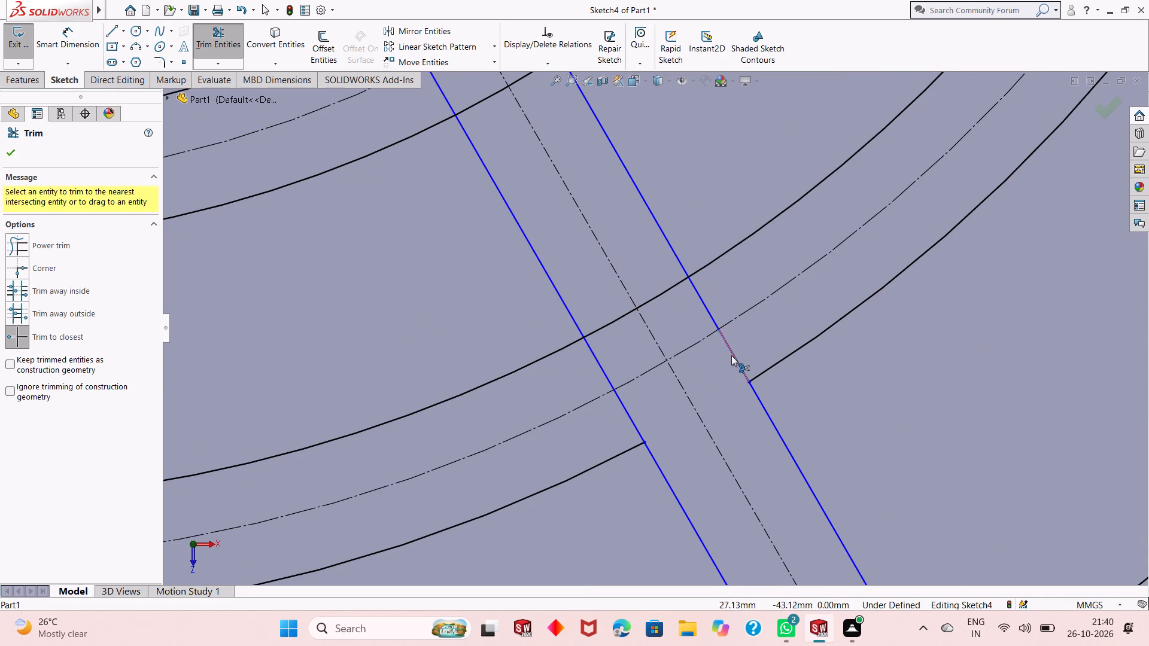
left_click(731, 355)
left_click(708, 313)
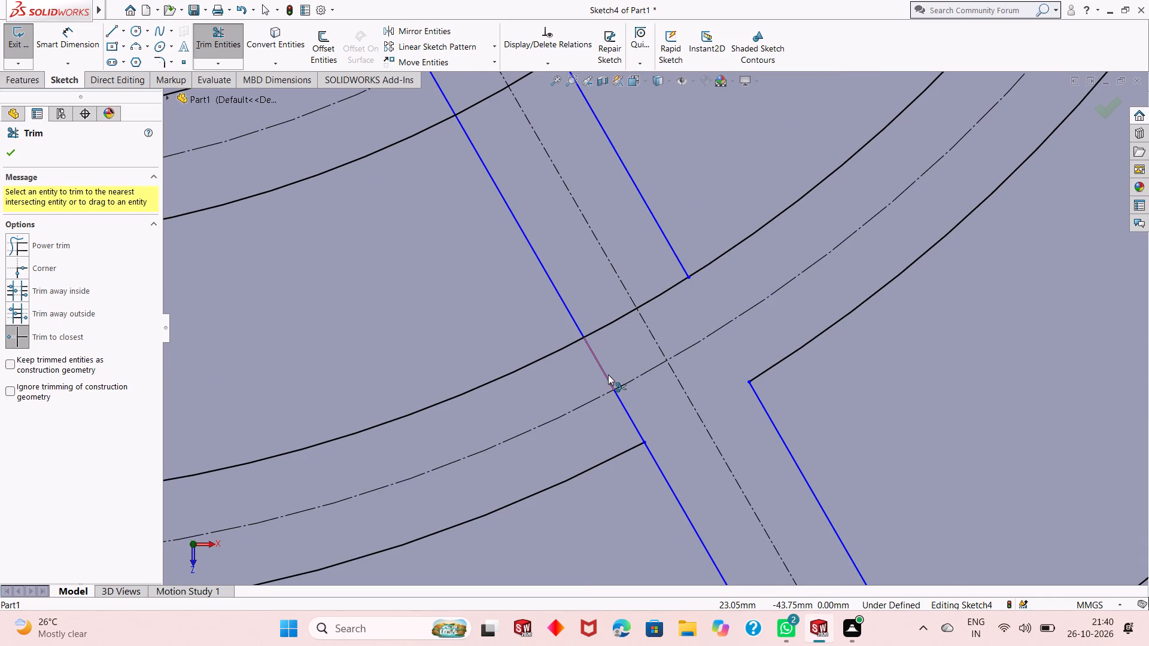
left_click(608, 374)
left_click(620, 402)
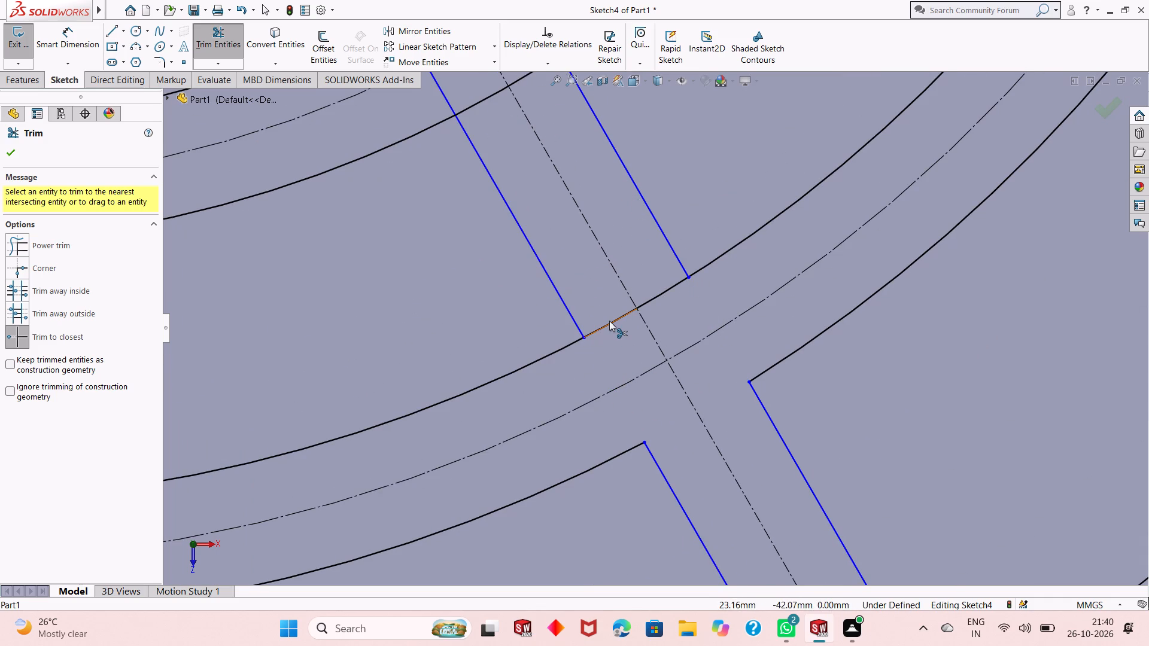
left_click(609, 321)
left_click(647, 300)
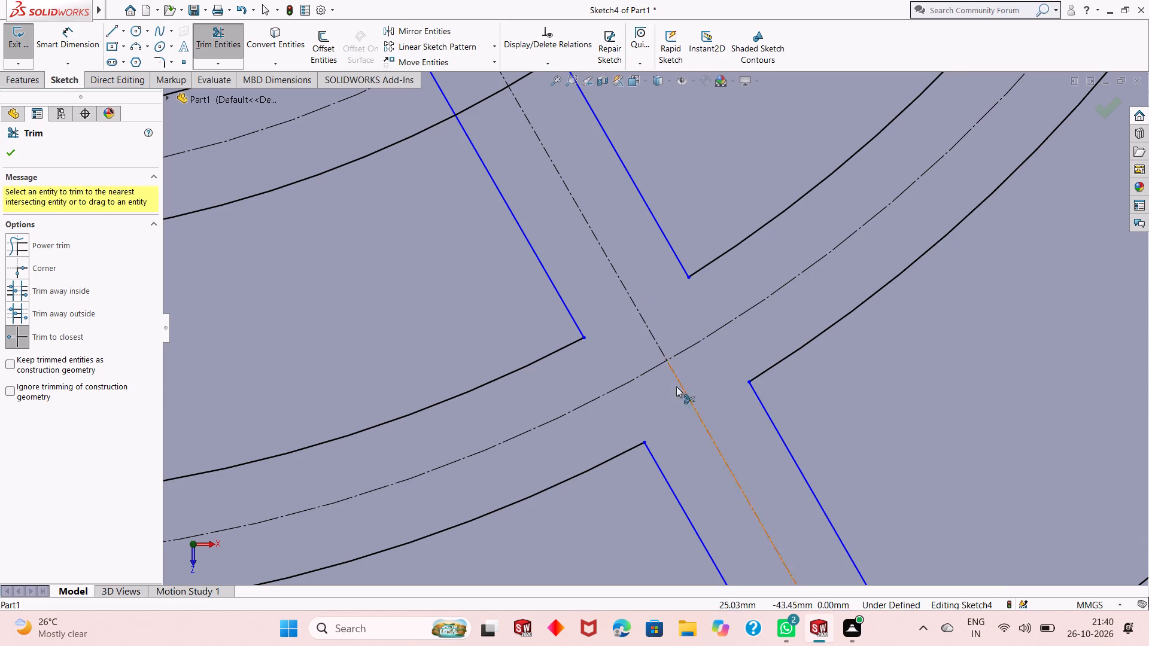
Trim the arcs and spoke edge segments inside the crossing of the middle ring and the steeper lower-right spoke.
scroll(726, 451, "up", 5)
scroll(598, 190, "down", 7)
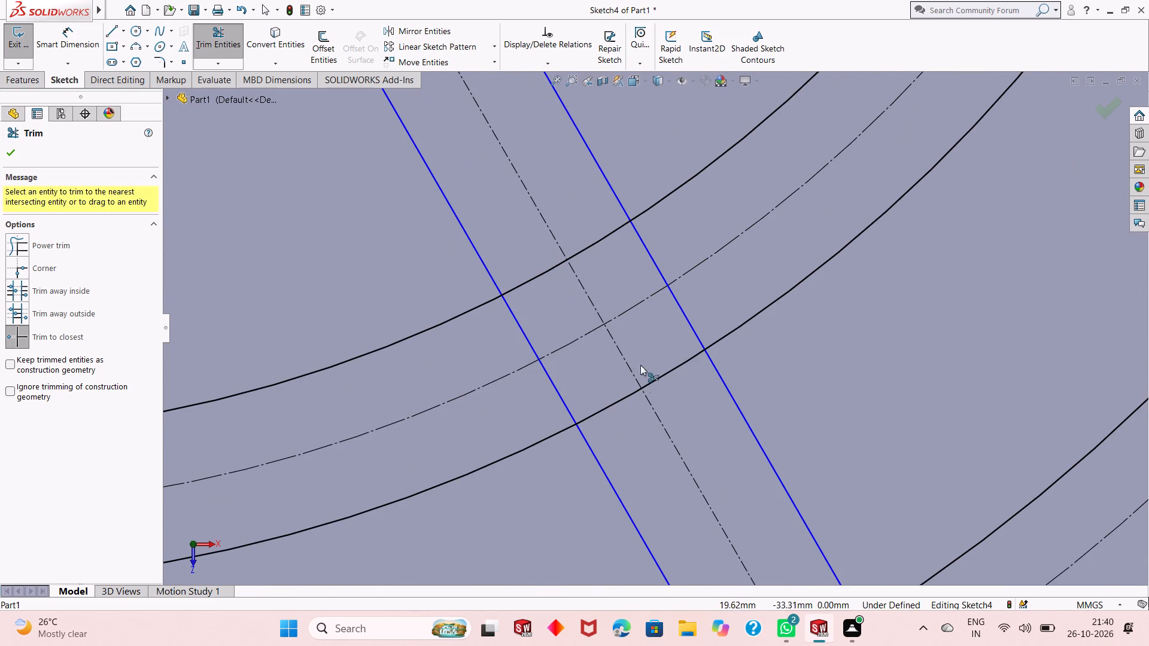
left_click(671, 373)
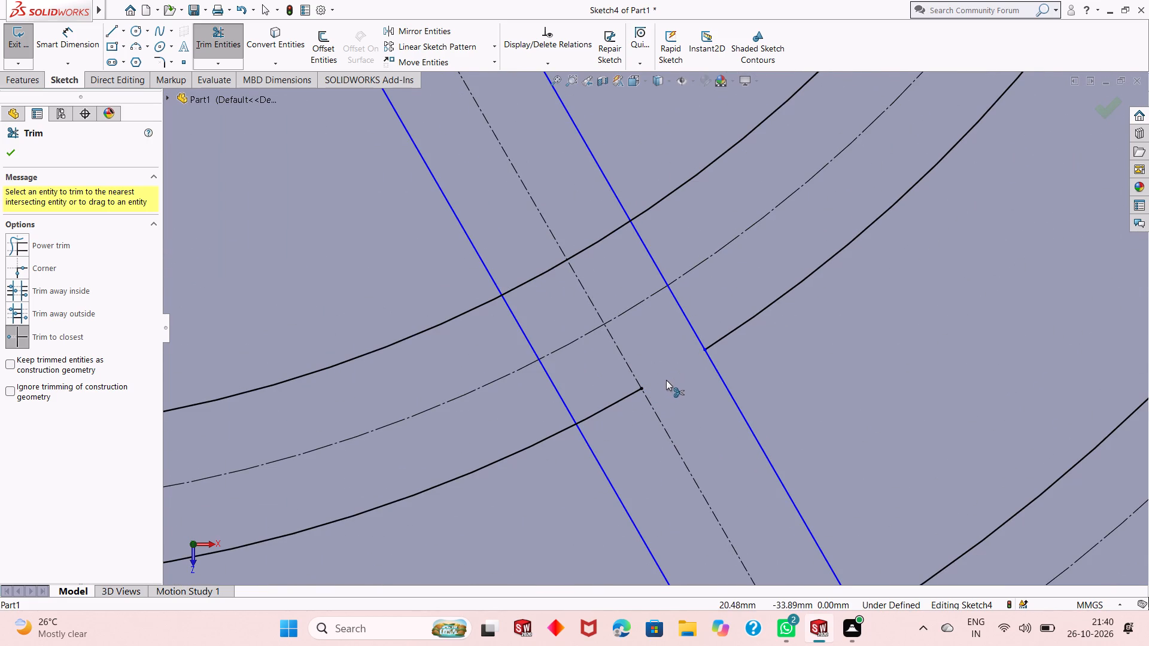
left_click(607, 405)
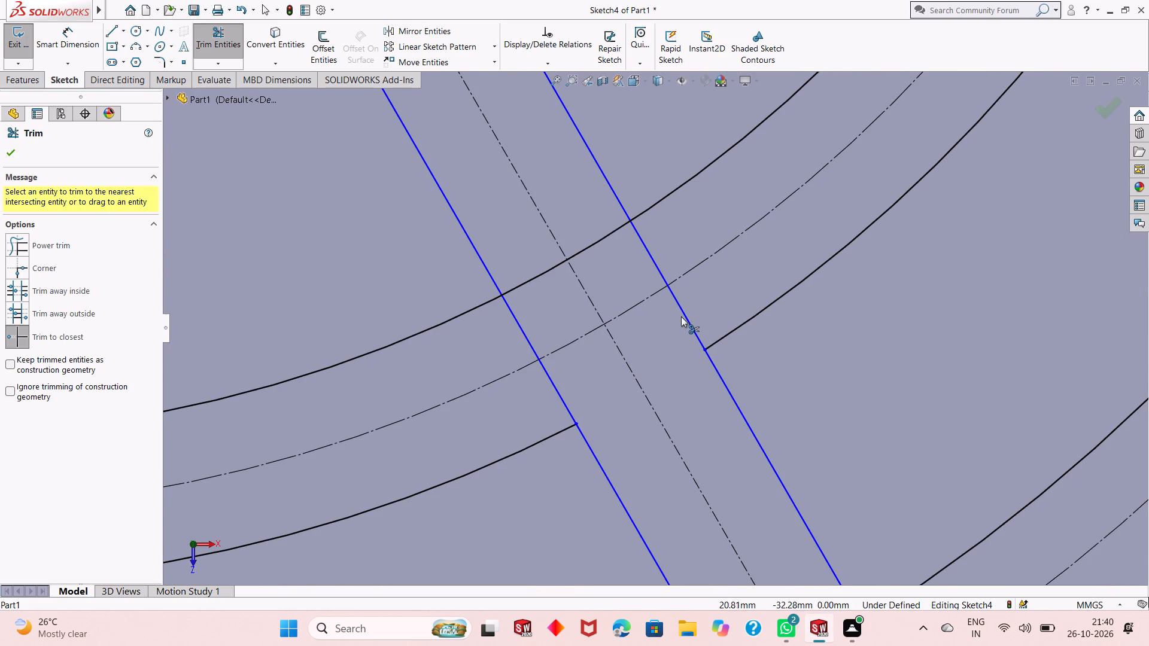
left_click(682, 316)
left_click(558, 395)
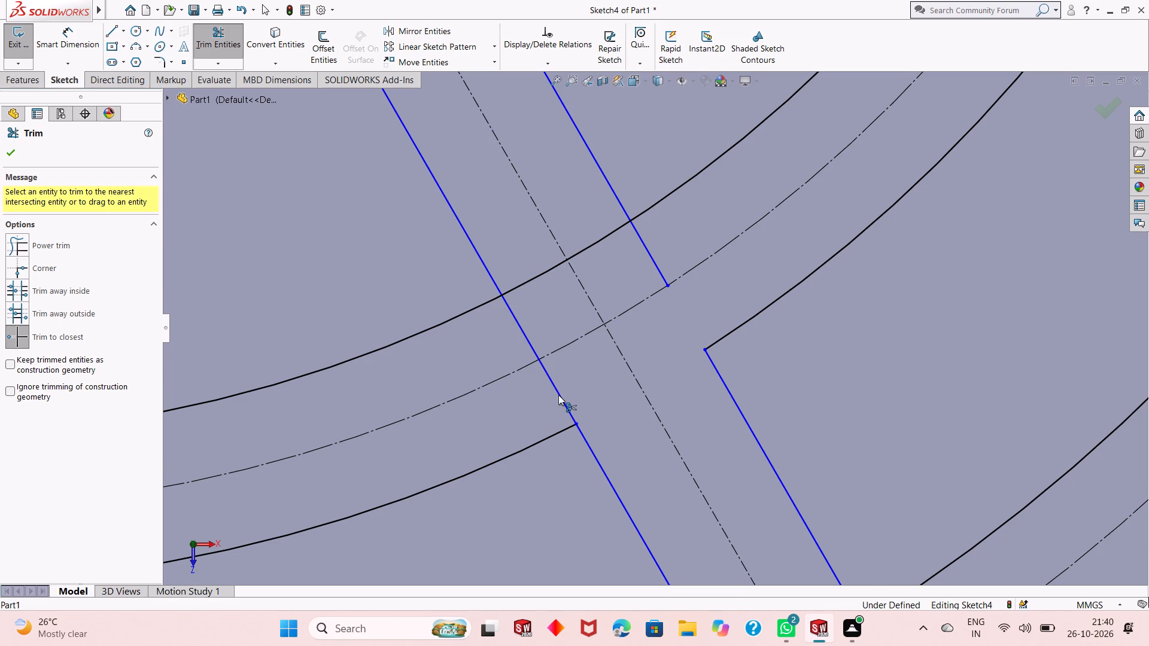
left_click(522, 329)
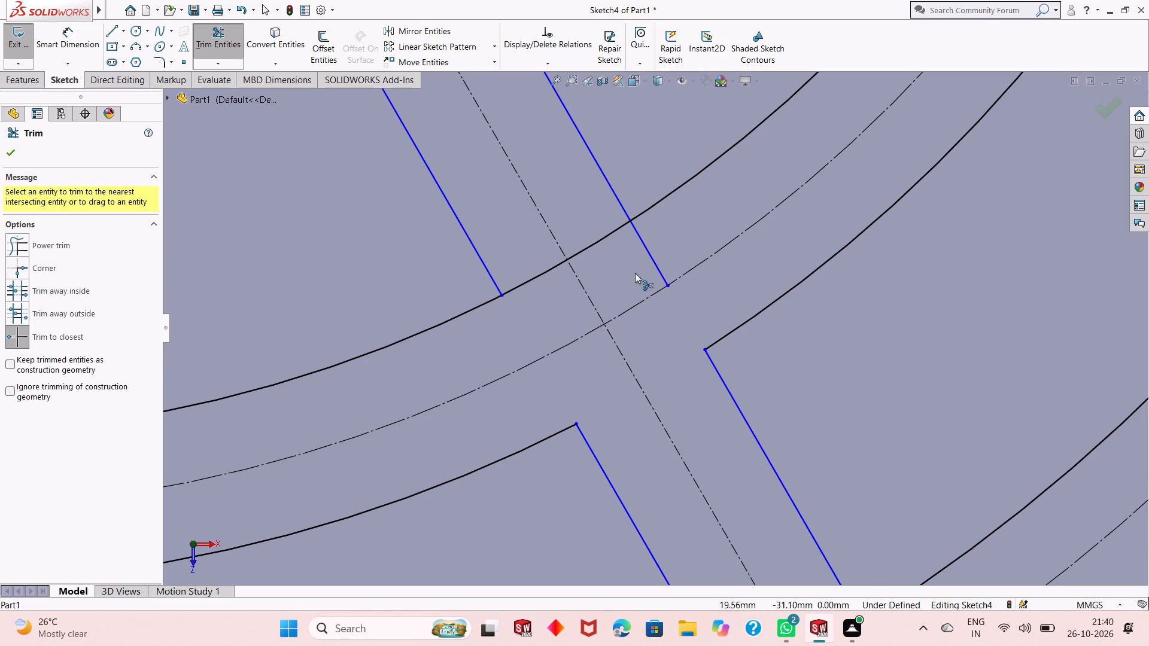
left_click(652, 265)
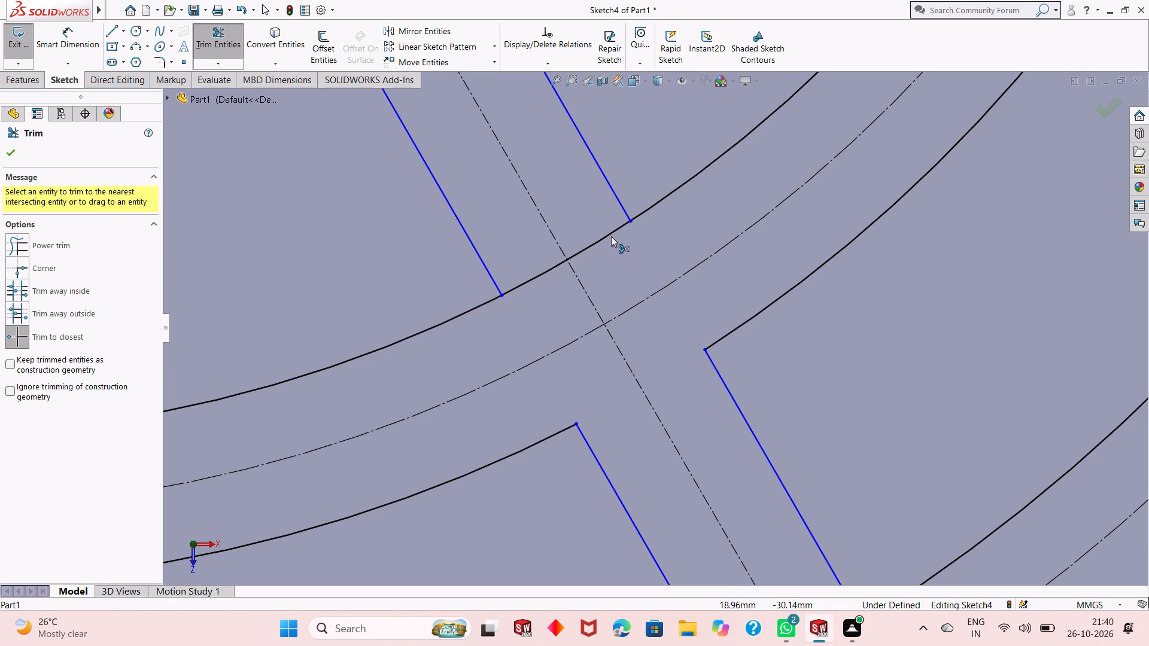
left_click(610, 236)
left_click(554, 267)
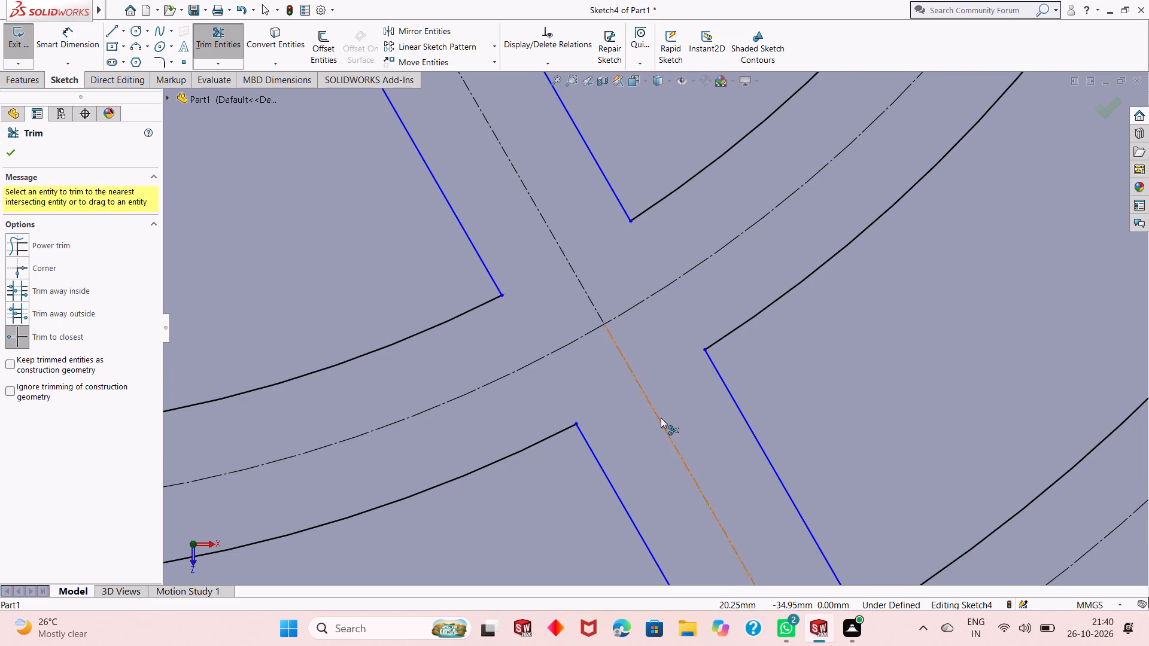
Trim the arcs and spoke edge segments inside the crossing of the innermost ring and the steeper lower-right spoke.
scroll(661, 419, "up", 7)
scroll(548, 263, "up", 2)
scroll(548, 205, "down", 3)
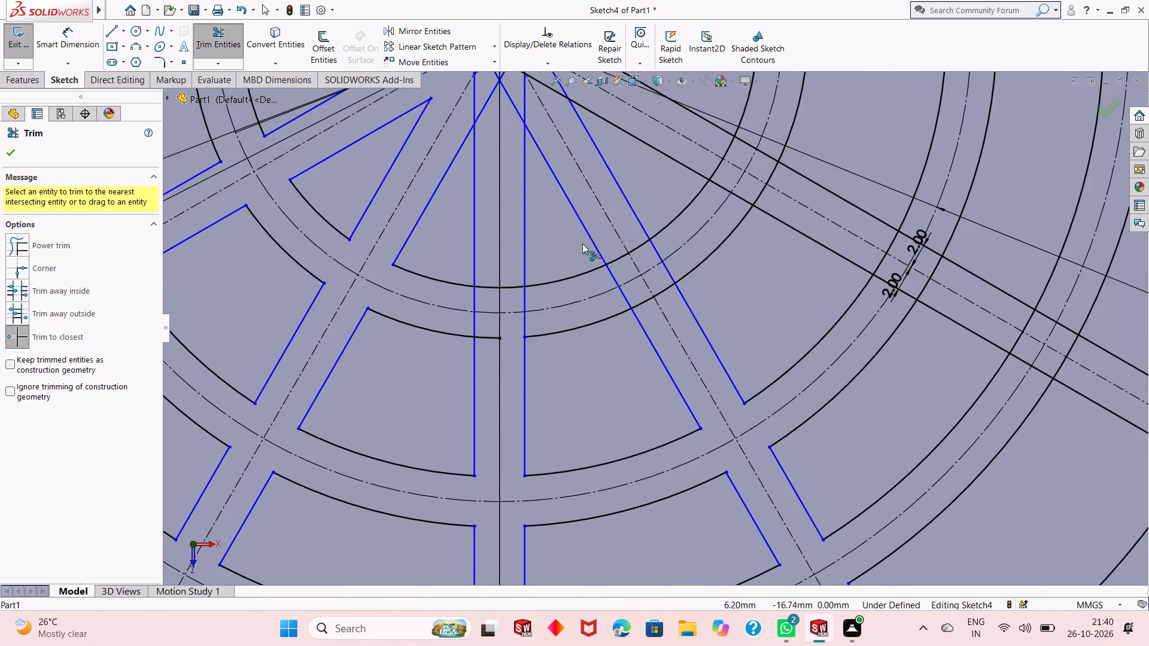
scroll(597, 246, "down", 4)
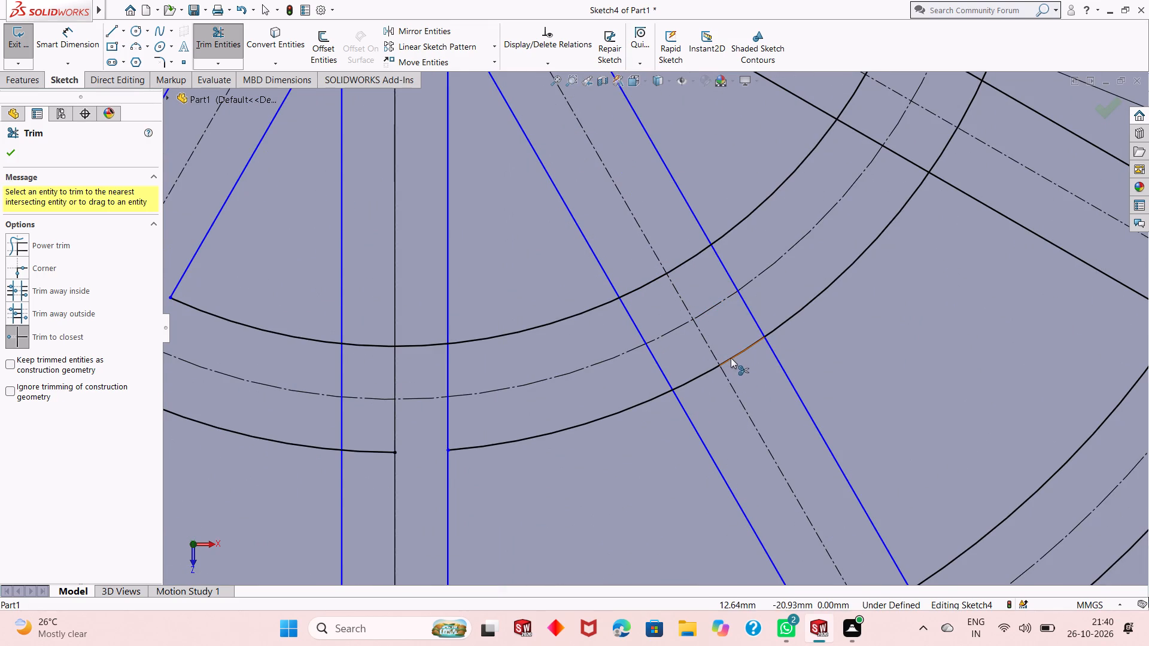
left_click(731, 358)
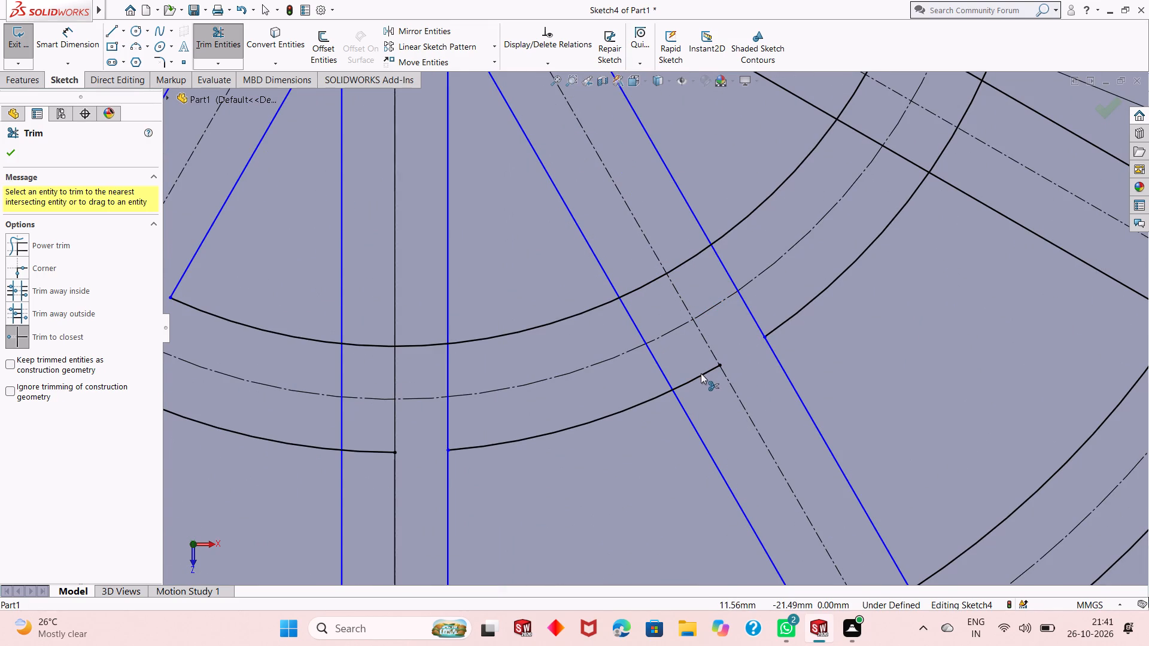
left_click(701, 375)
left_click(747, 314)
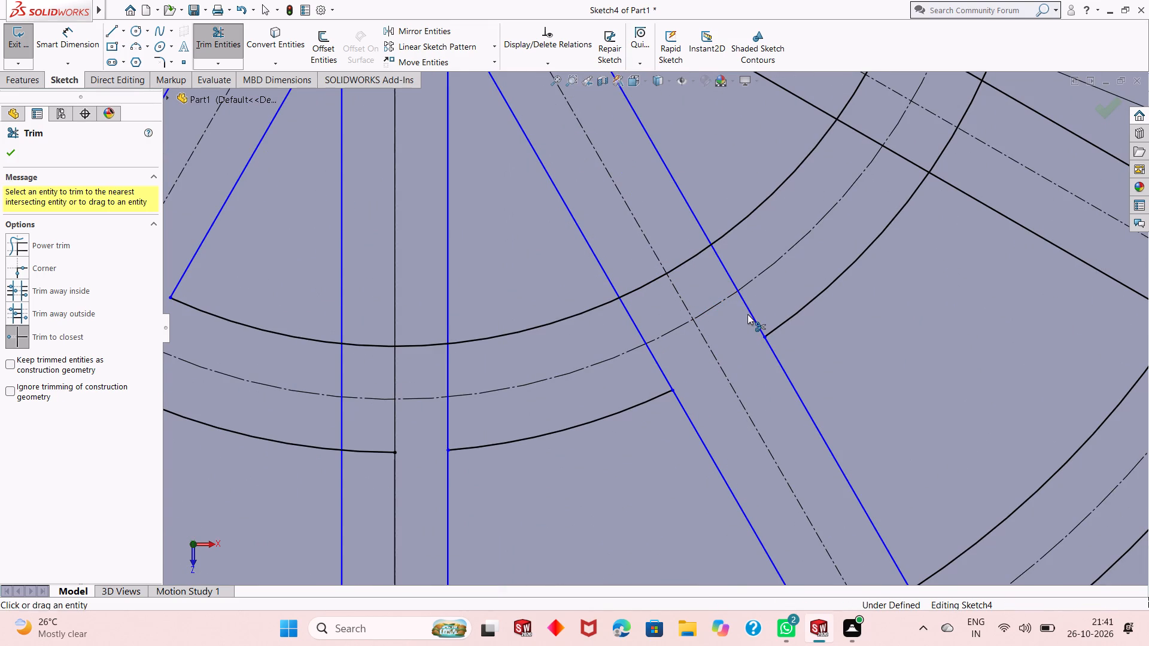
left_click(750, 312)
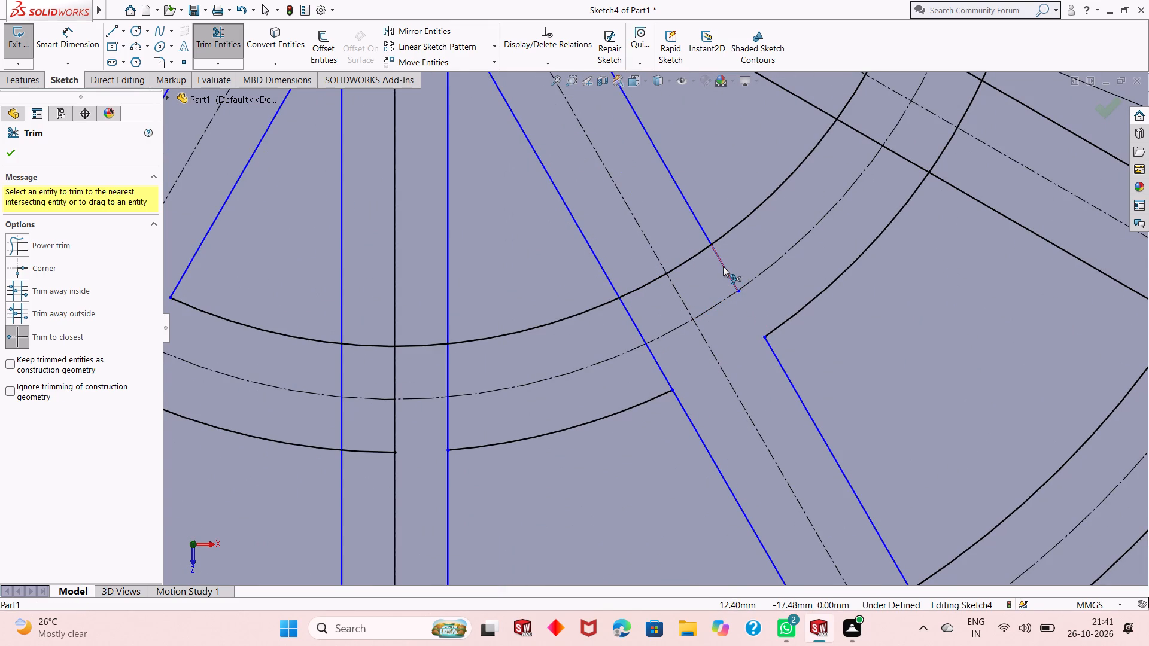
left_click(723, 266)
left_click(631, 321)
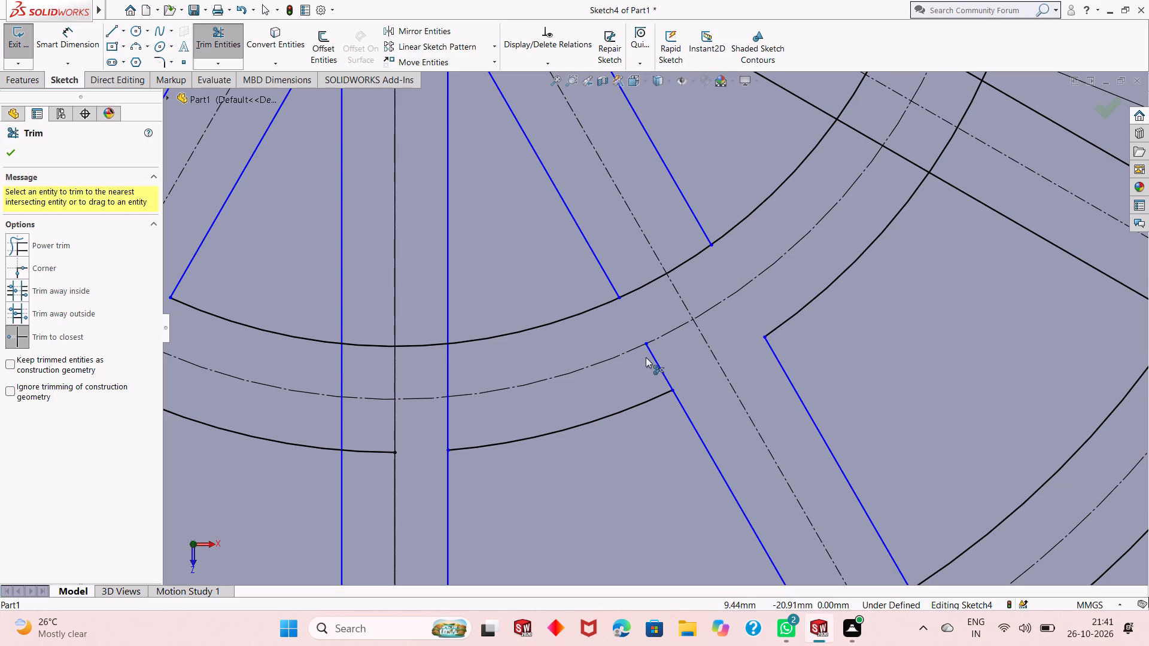
left_click(653, 359)
scroll(653, 359, "up", 2)
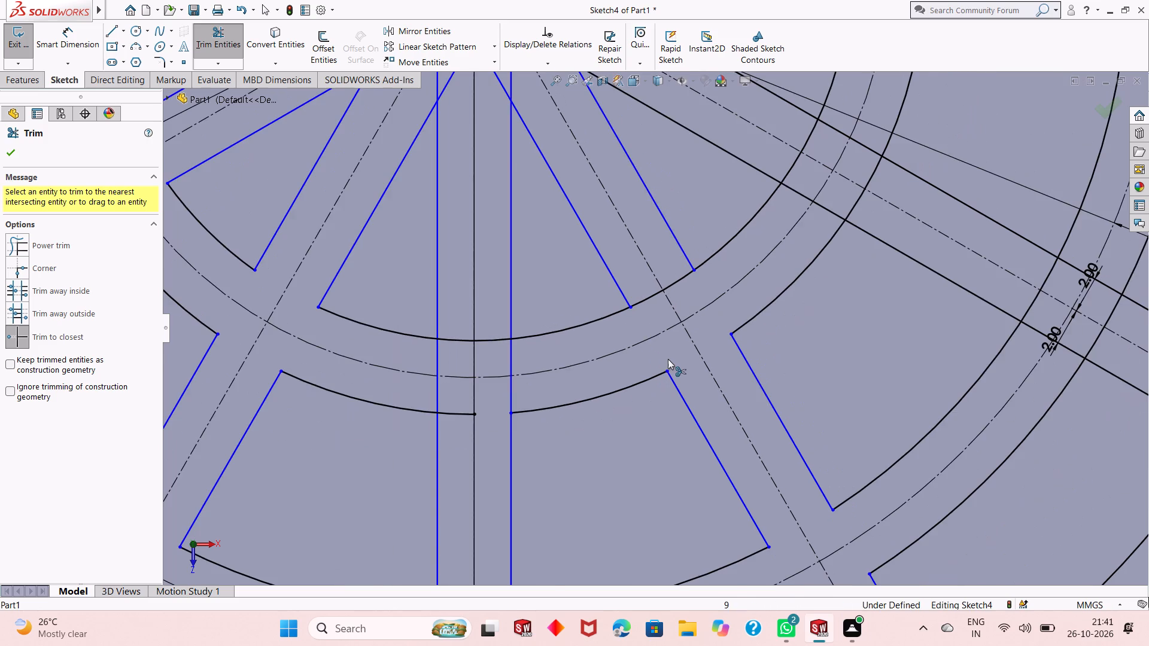
scroll(673, 359, "up", 2)
scroll(646, 240, "down", 3)
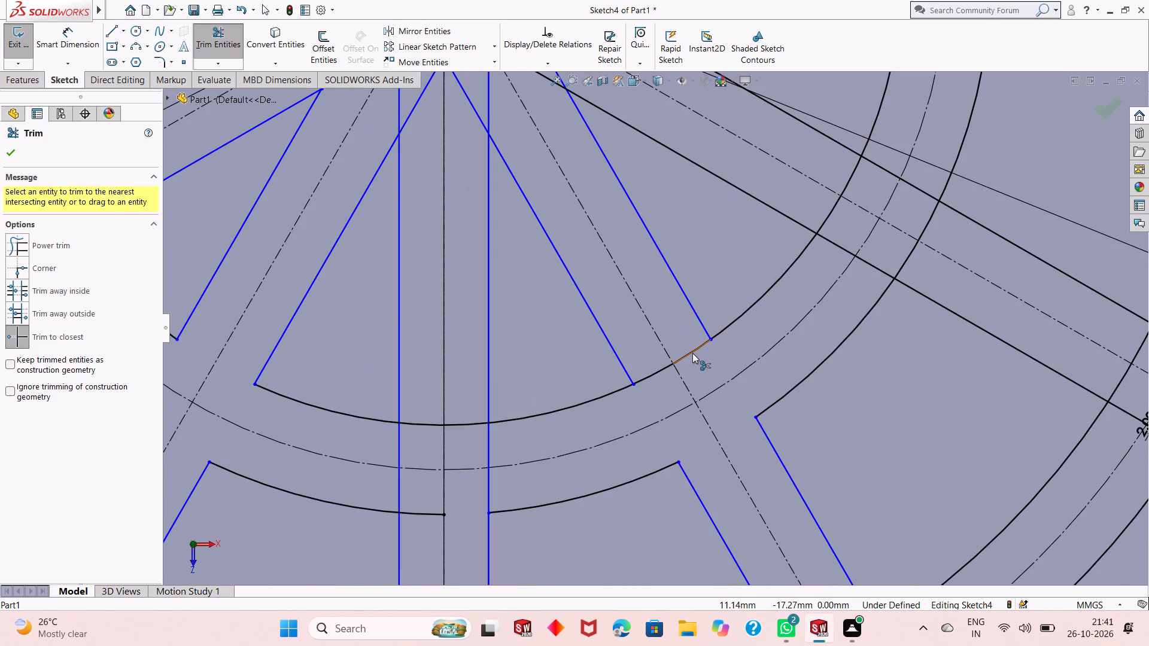
left_click(692, 353)
left_click(656, 370)
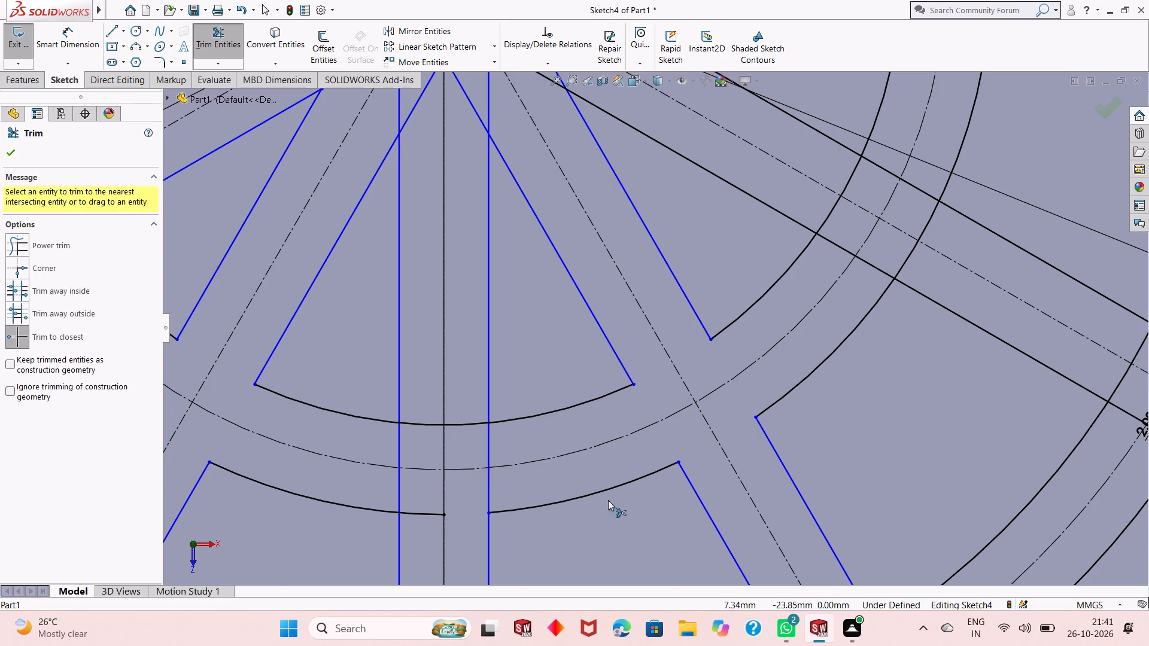
Trim the remaining arc pieces and spoke edge segments where the innermost ring crosses the lower vertical spoke.
scroll(608, 500, "up", 6)
scroll(607, 252, "down", 3)
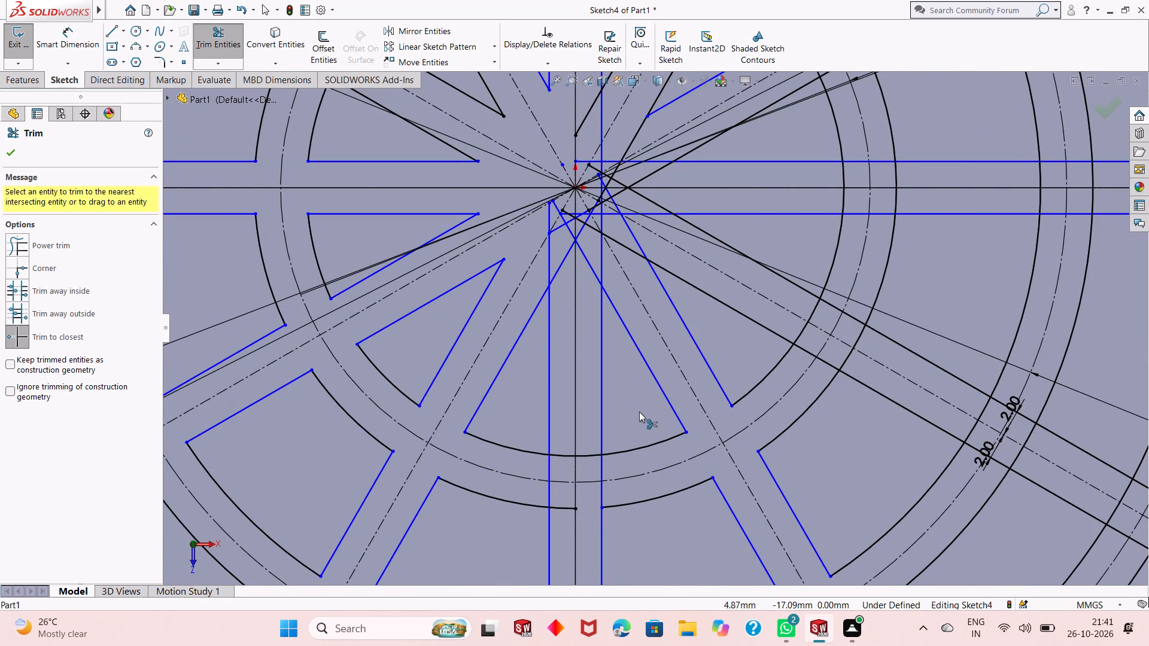
scroll(640, 414, "up", 4)
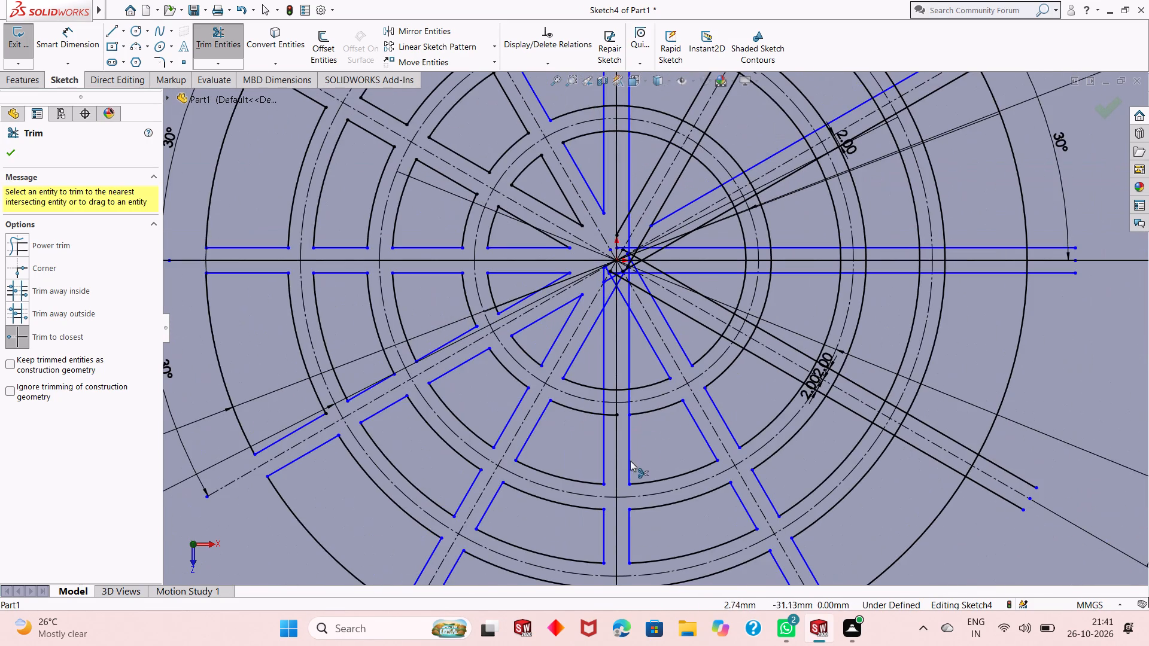
scroll(606, 446, "down", 4)
left_click(621, 370)
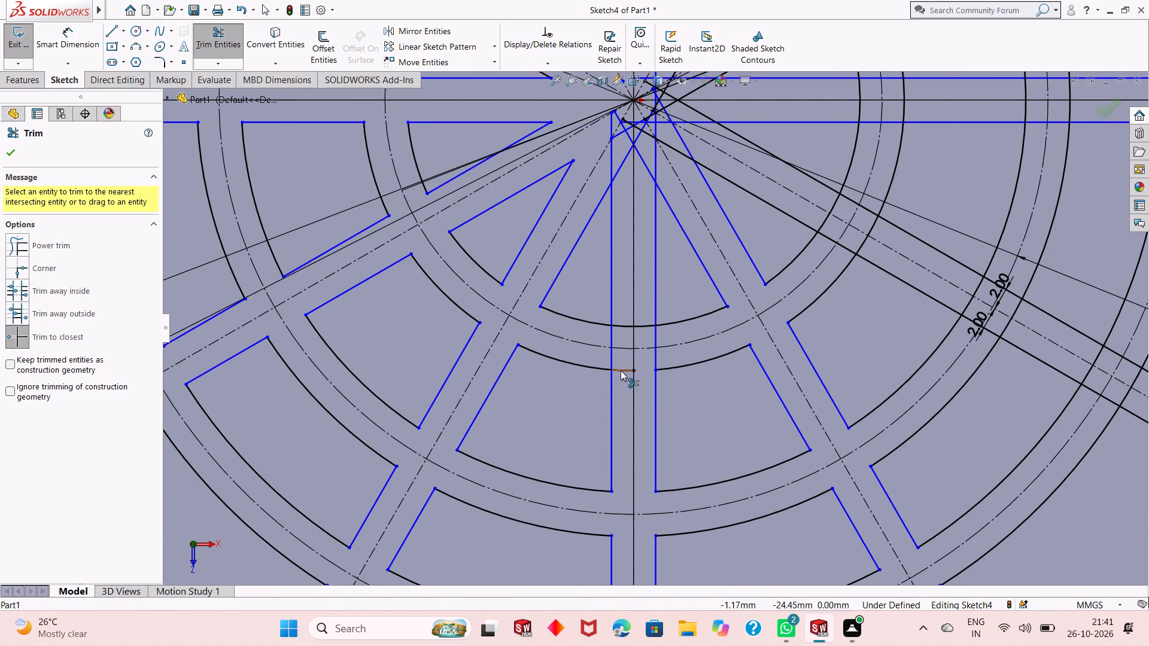
left_click(614, 358)
left_click(614, 342)
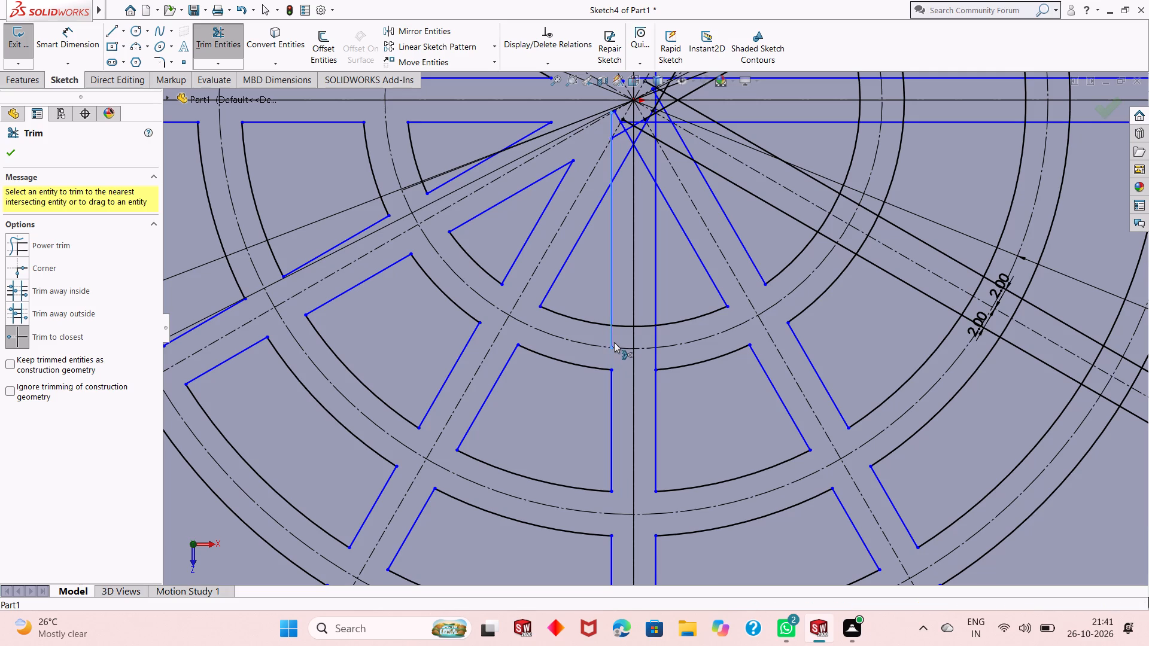
left_click(653, 333)
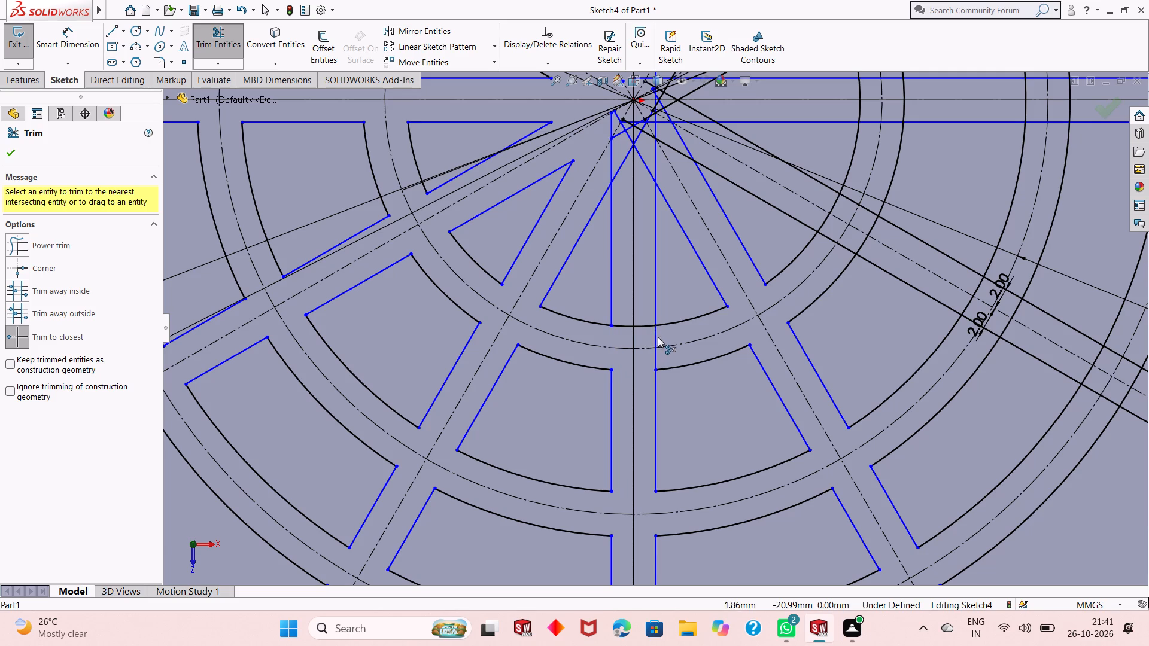
left_click(656, 356)
left_click(648, 328)
left_click(624, 327)
Trim the overlapping spoke edge ends near the origin at the tip of the wedge between the lower vertical and steeper lower-left spokes.
scroll(651, 363, "up", 2)
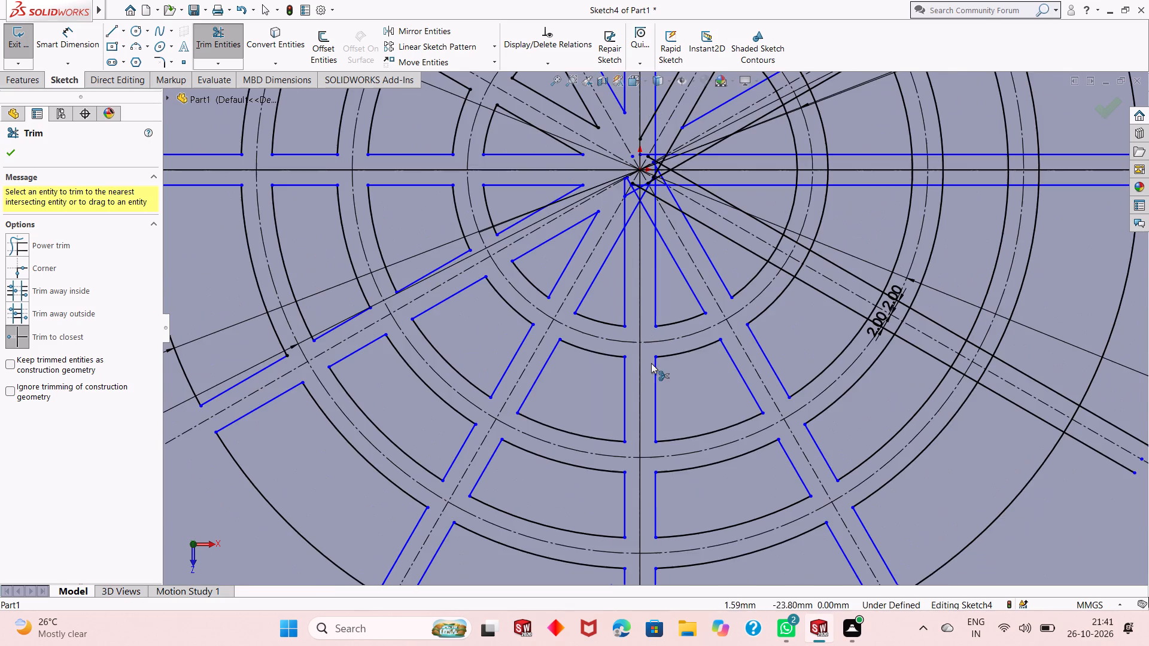
scroll(635, 191, "down", 4)
scroll(625, 259, "down", 2)
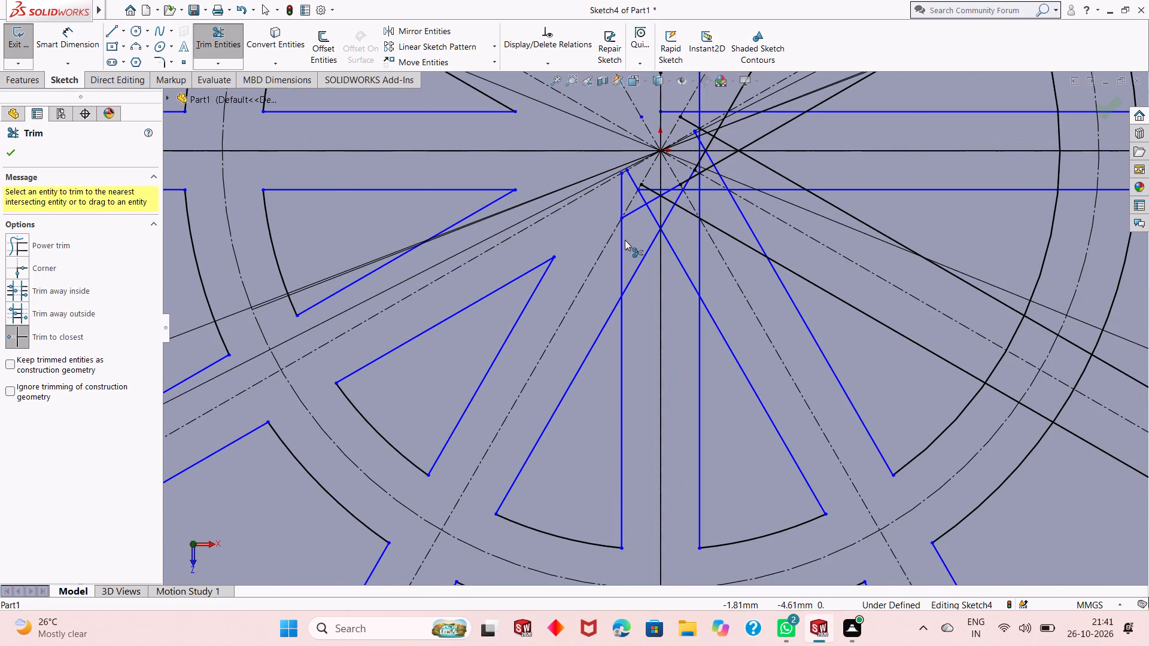
left_click(619, 194)
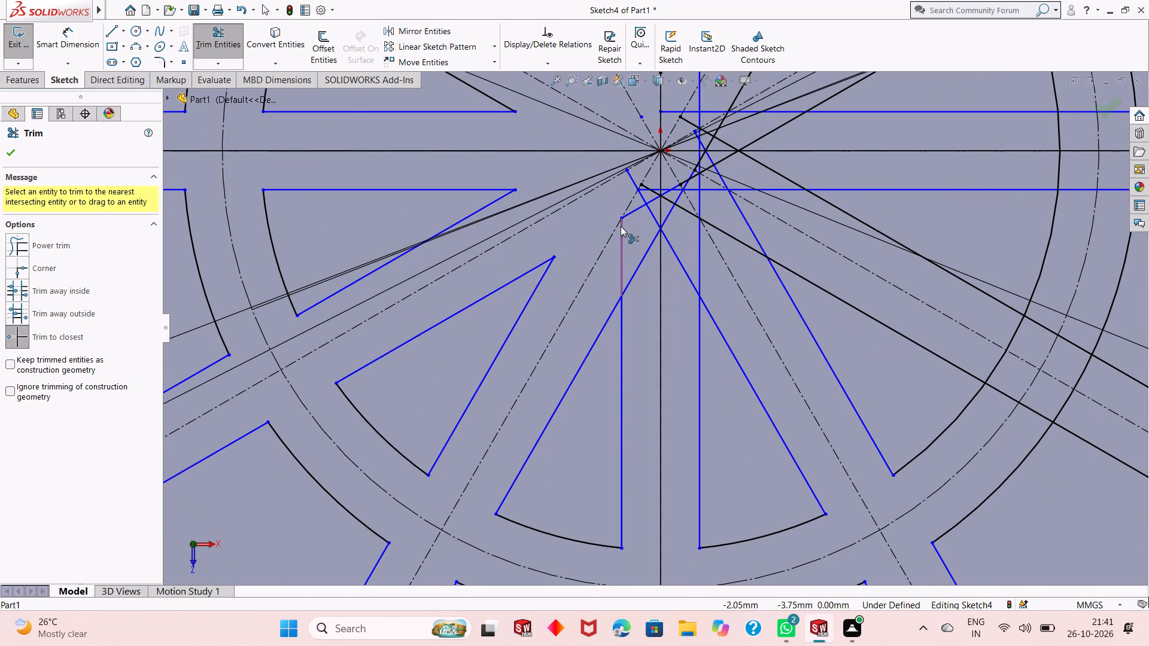
left_click(621, 230)
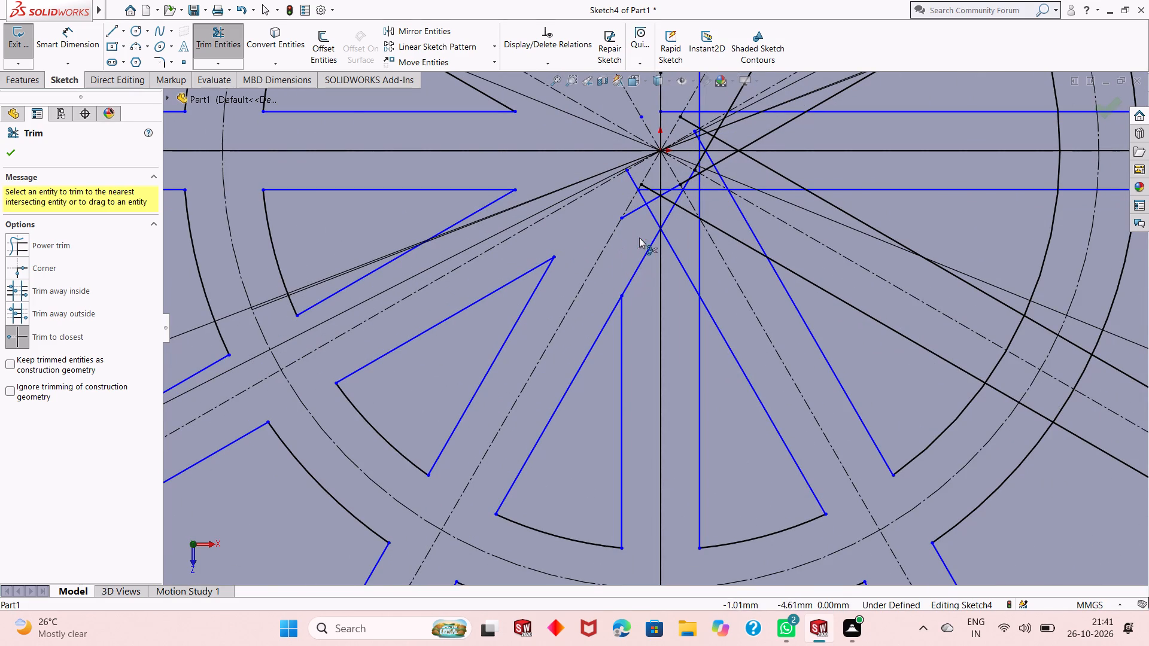
left_click(630, 217)
left_click(639, 267)
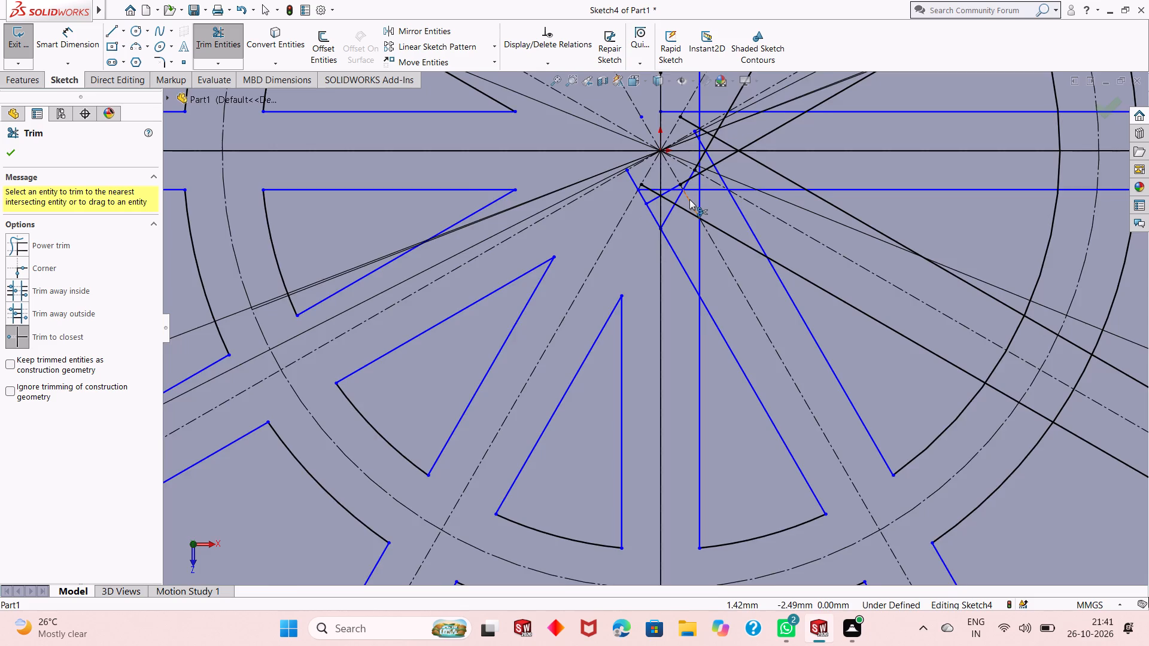
Trim the steeper lower-right spoke's inner edge back to the lower vertical spoke, along with the crossing line stubs just below the origin.
scroll(689, 199, "down", 8)
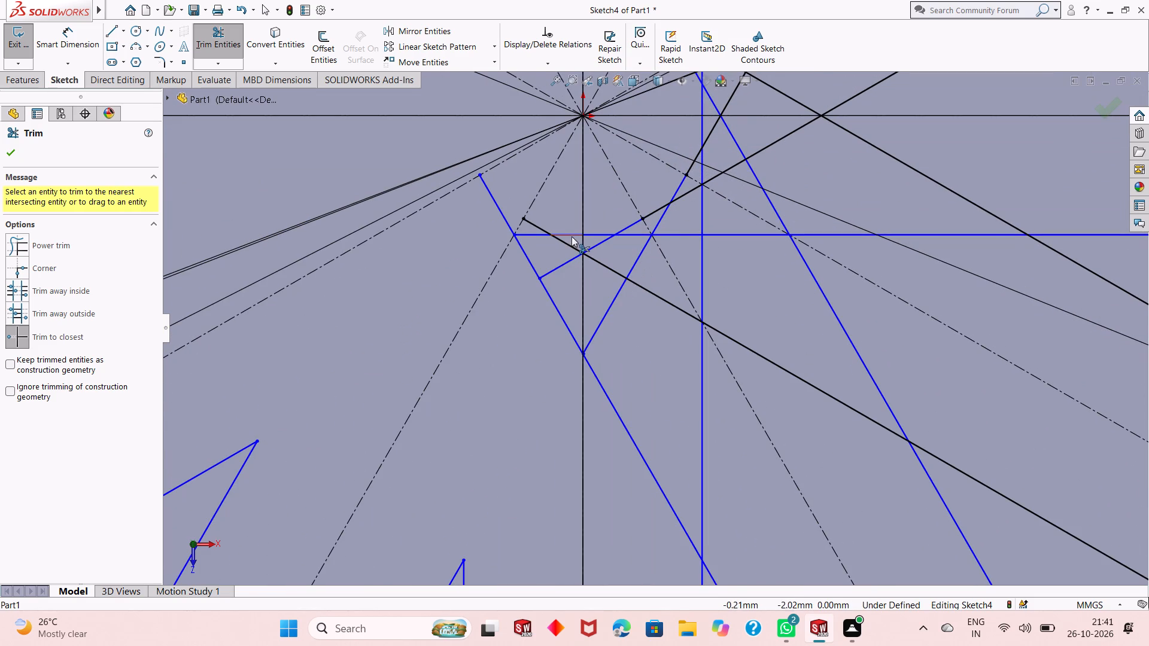
left_click(485, 185)
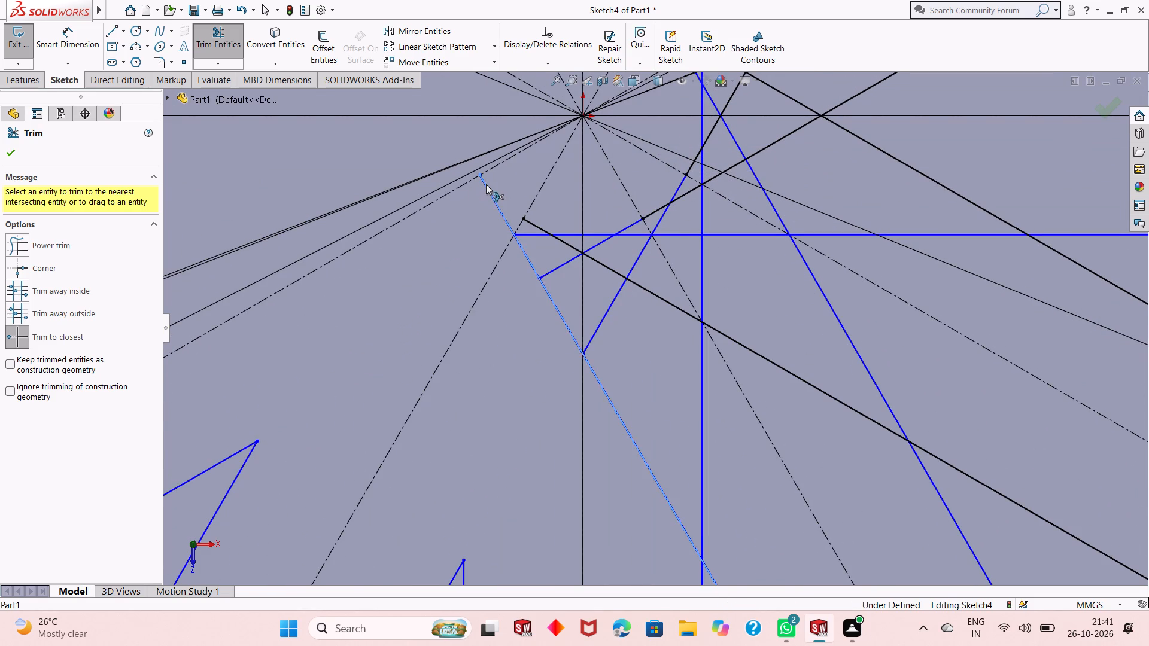
left_click(518, 245)
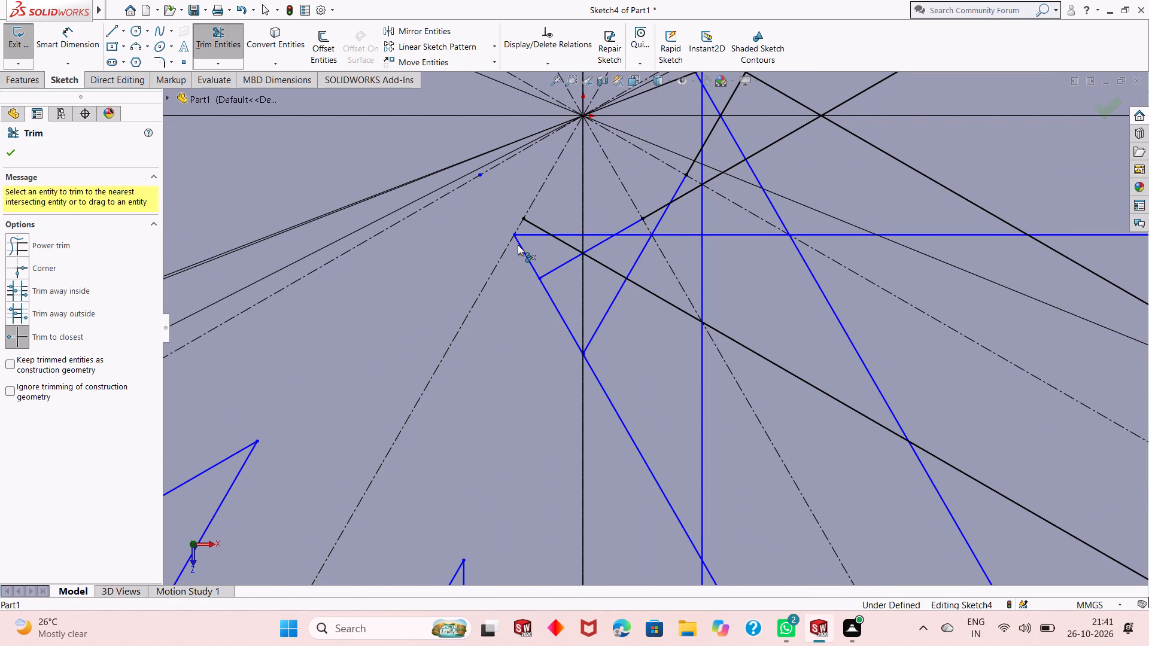
left_click(520, 237)
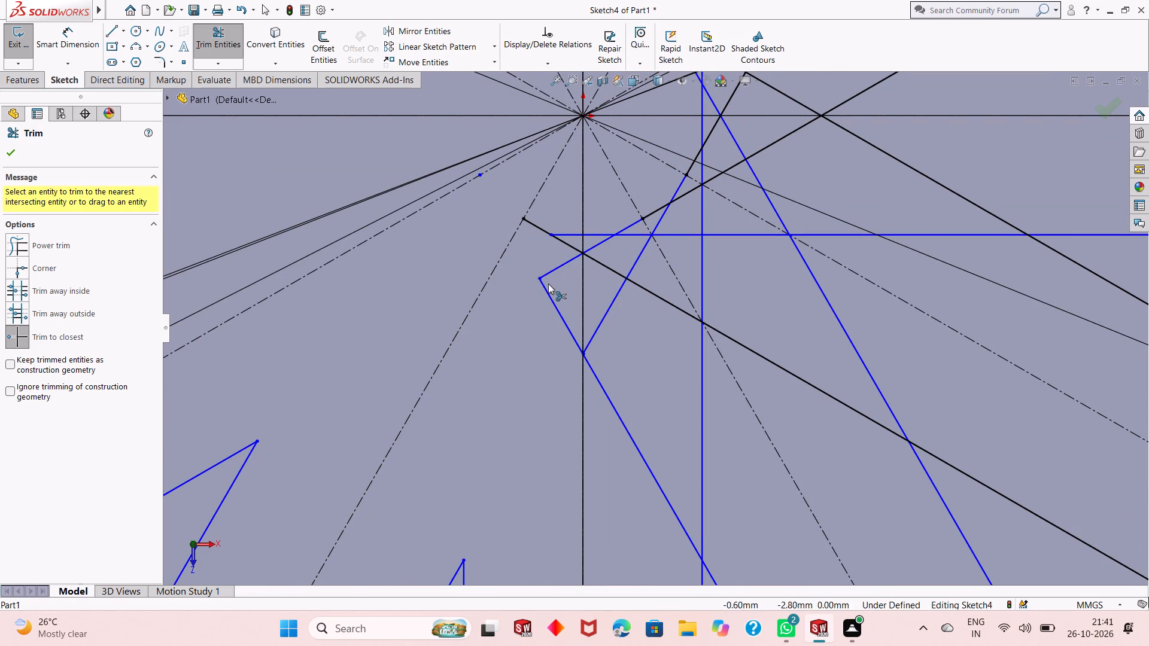
left_click(544, 291)
left_click(550, 270)
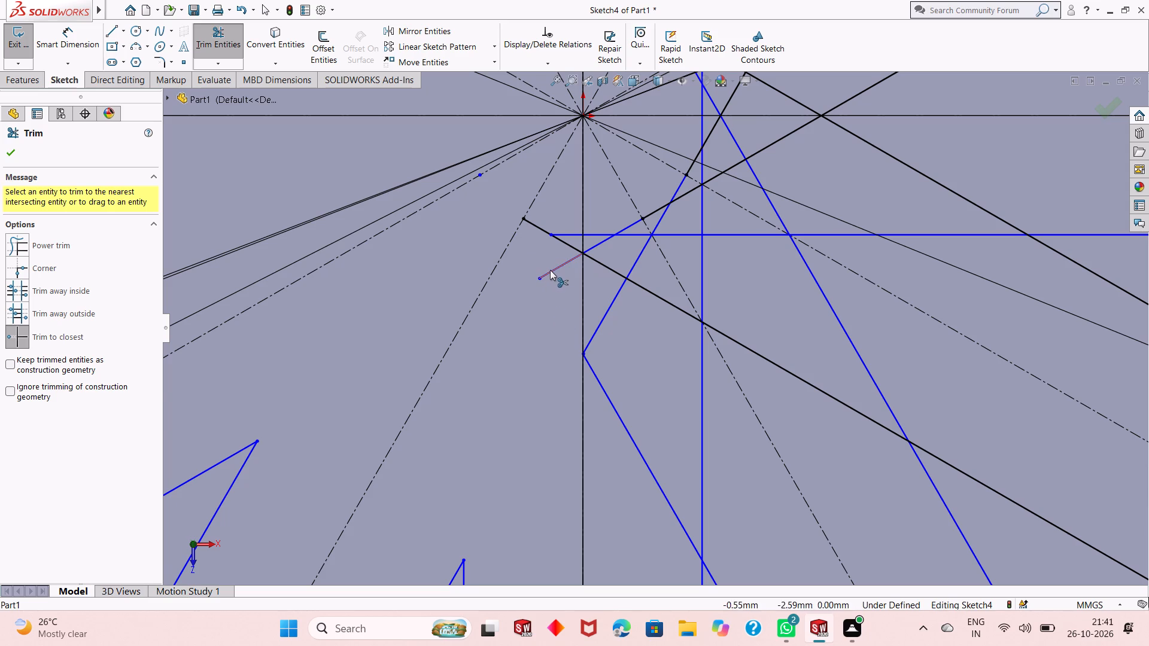
scroll(628, 385, "up", 2)
left_click(627, 385)
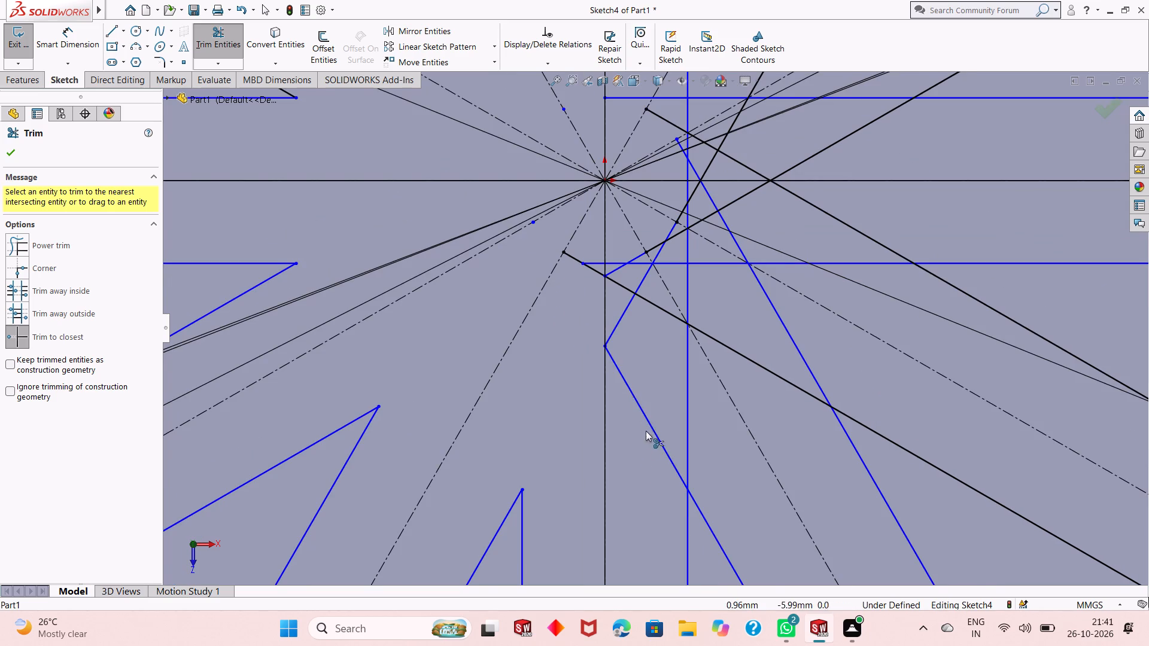
scroll(660, 463, "up", 4)
scroll(673, 313, "down", 5)
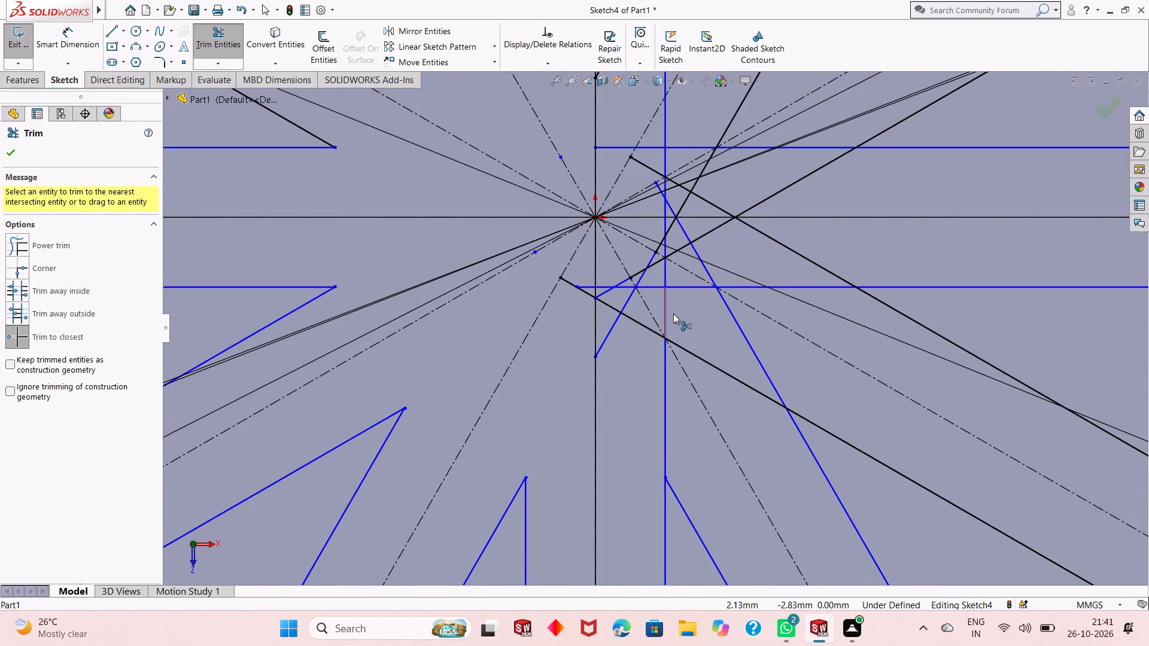
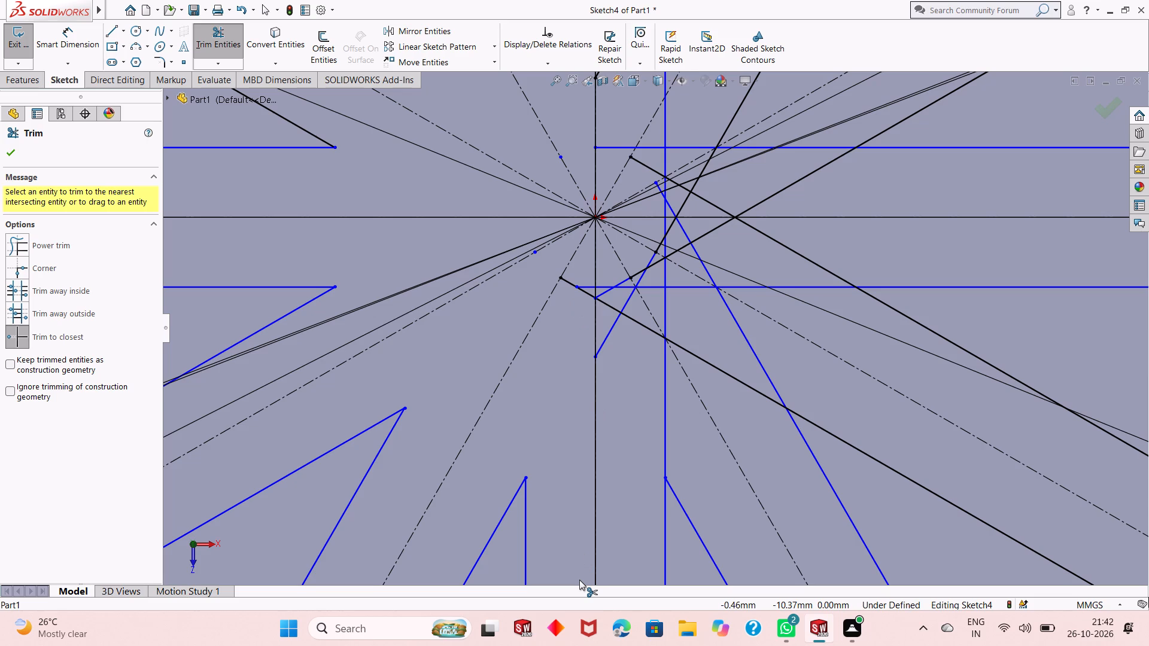
Trim the vertical spoke's right edge from the right horizontal spoke's upper edge down to the crossing just below the horizontal centerline.
scroll(662, 412, "up", 1)
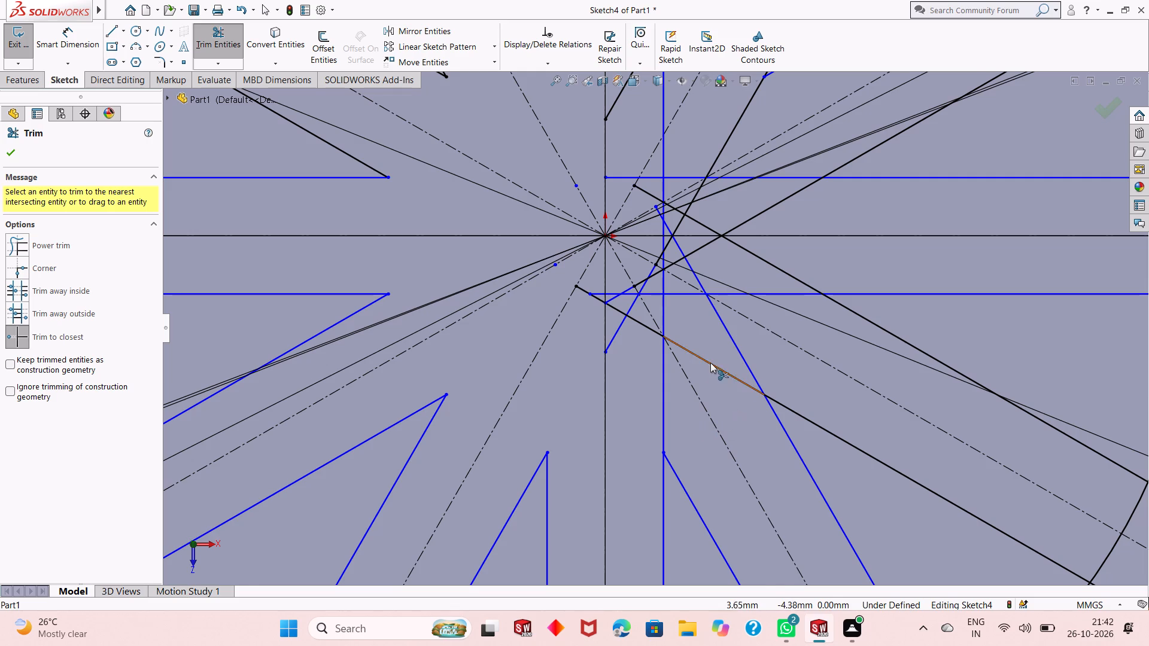
scroll(625, 371, "up", 3)
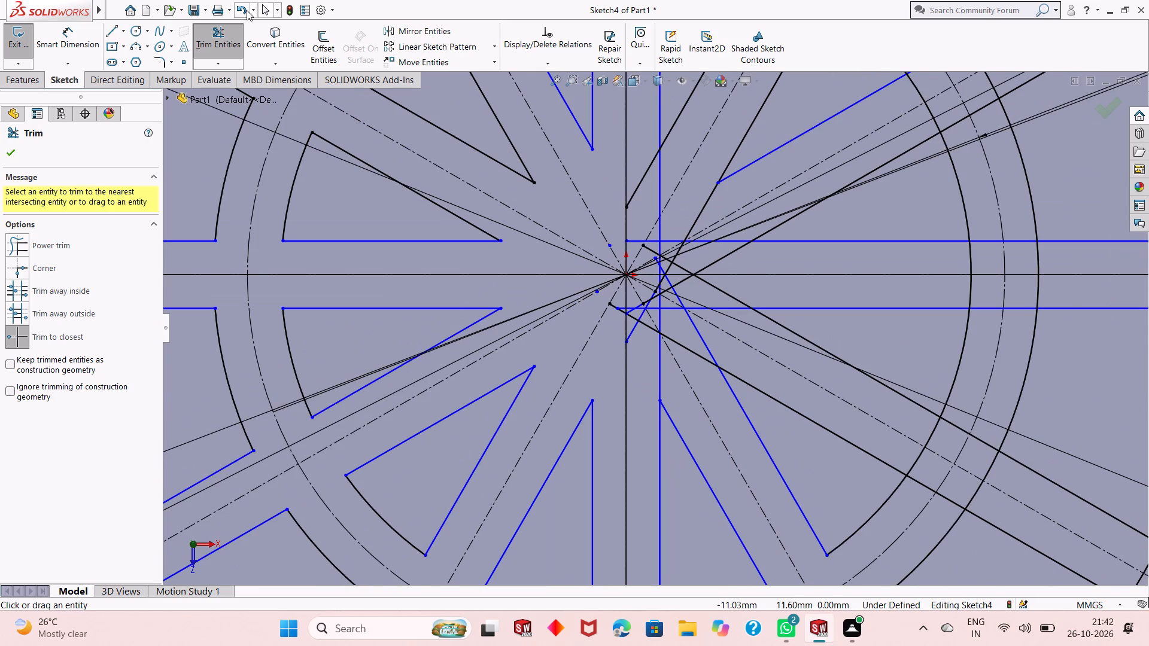
scroll(662, 306, "down", 2)
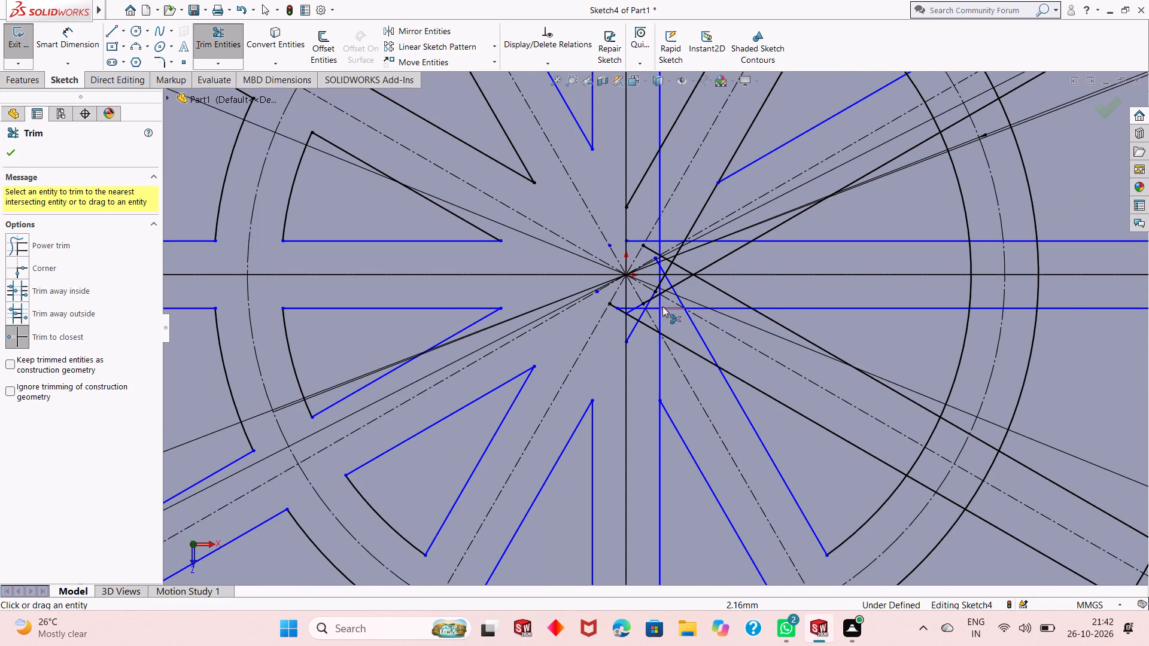
scroll(662, 306, "down", 3)
scroll(661, 392, "up", 3)
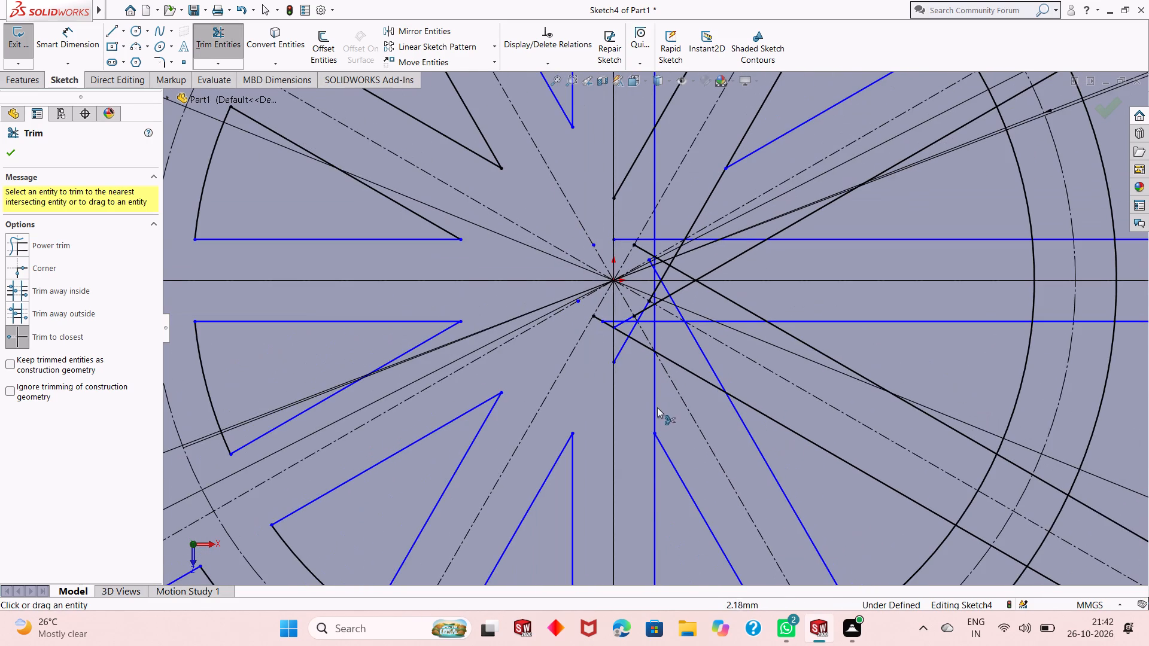
scroll(656, 298, "down", 3)
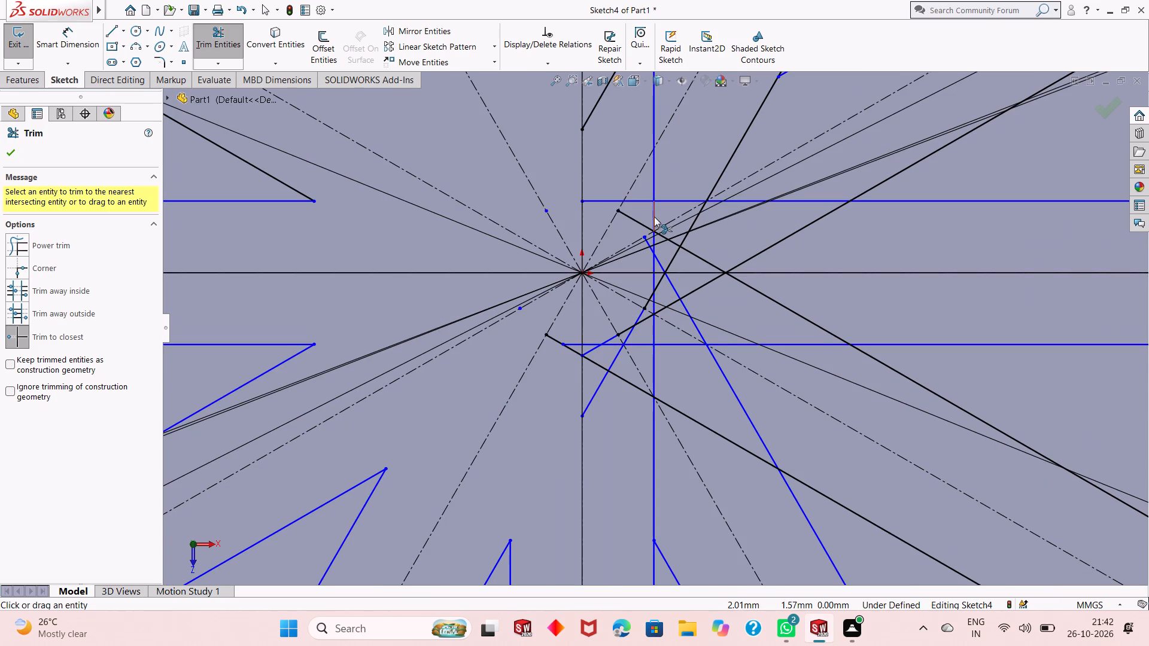
left_click(654, 217)
scroll(652, 236, "down", 5)
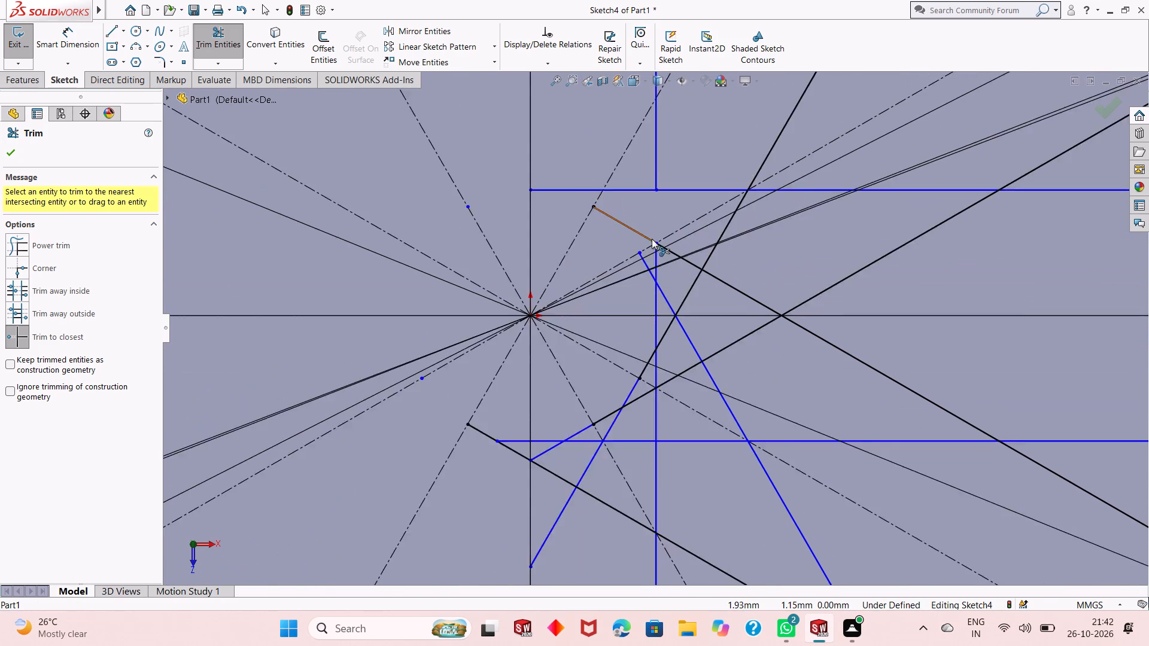
scroll(652, 239, "down", 2)
left_click(658, 268)
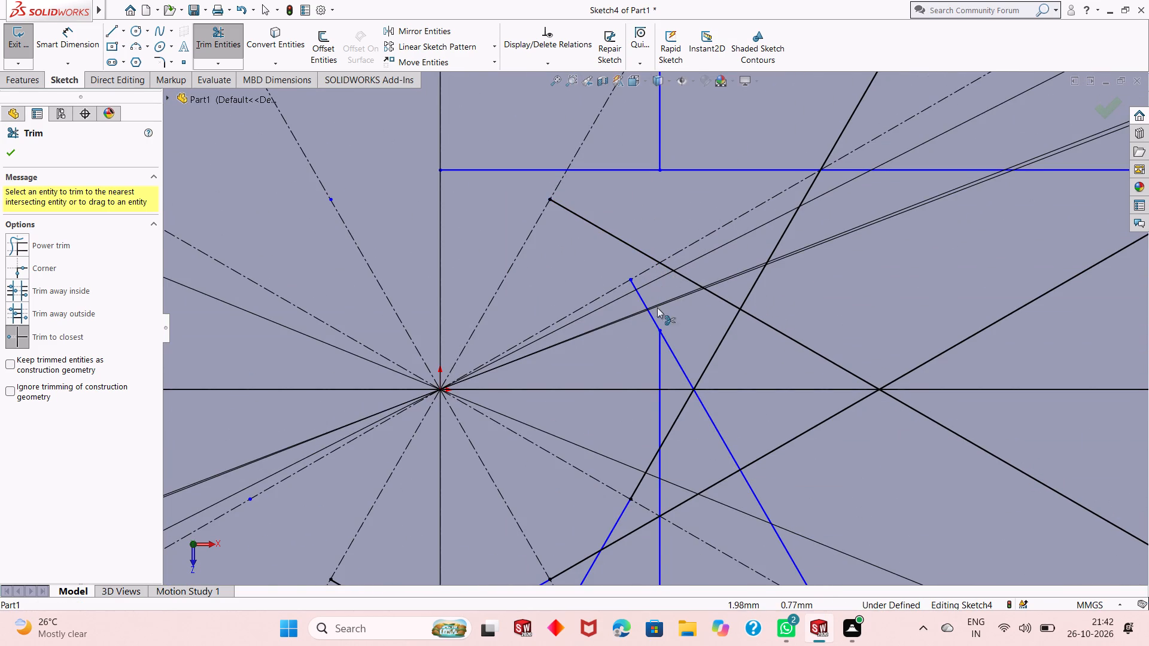
left_click(661, 349)
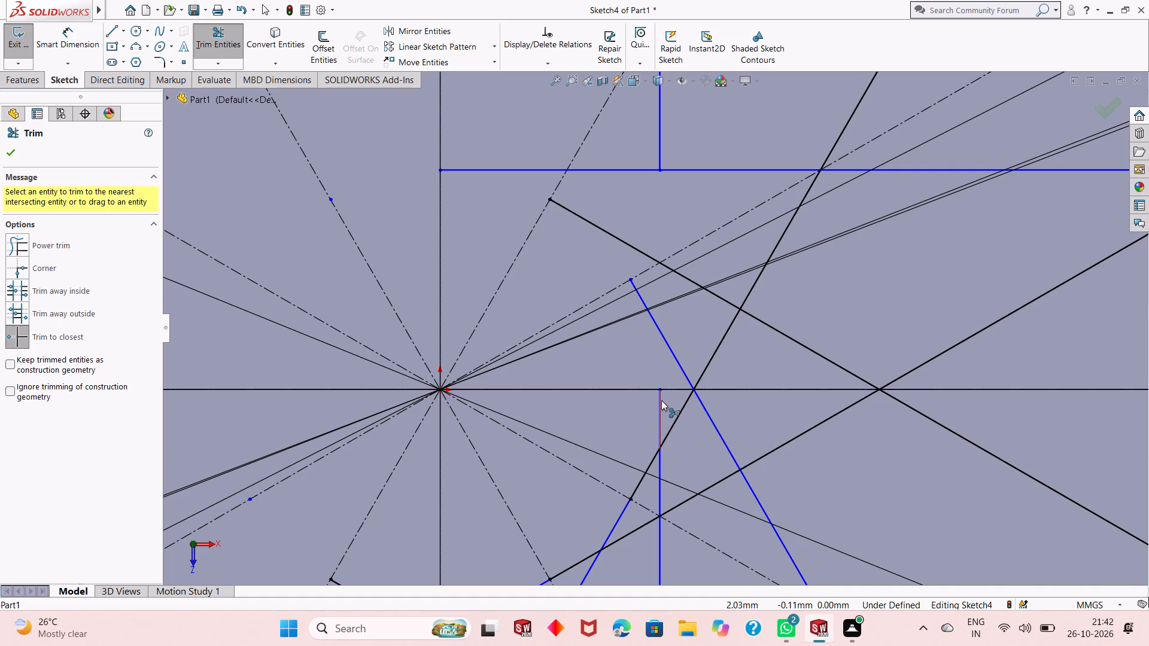
left_click(661, 399)
Trim the rest of the vertical spoke's right edge down to the tip of the wedge below the origin.
scroll(655, 394, "up", 7)
scroll(663, 418, "down", 6)
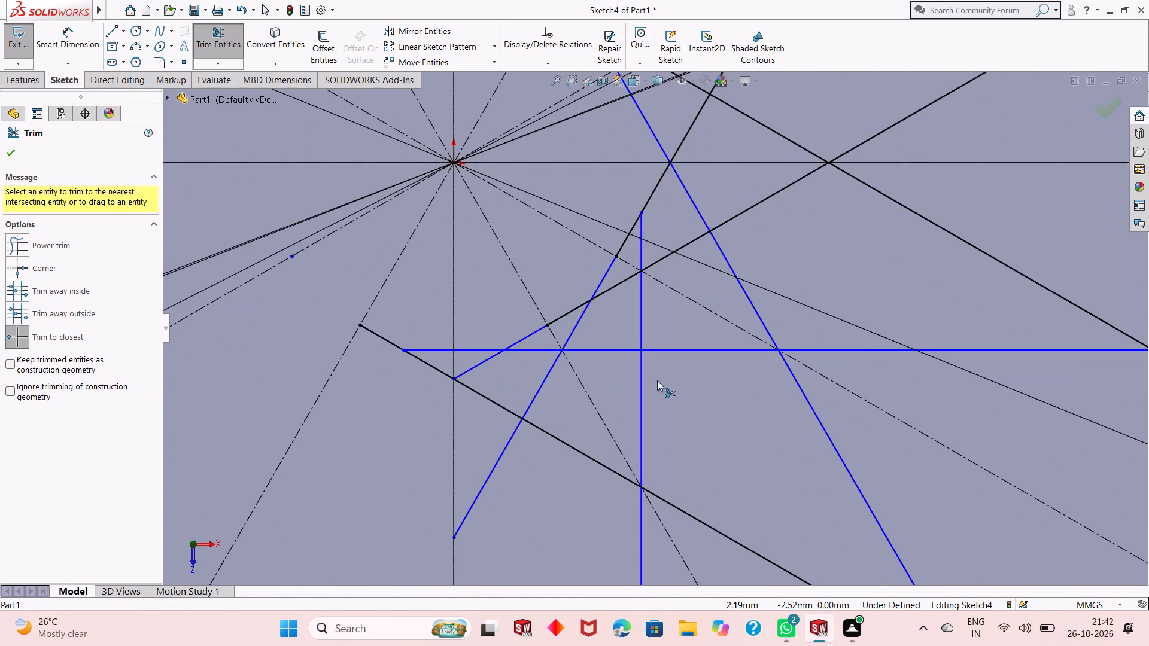
left_click(639, 228)
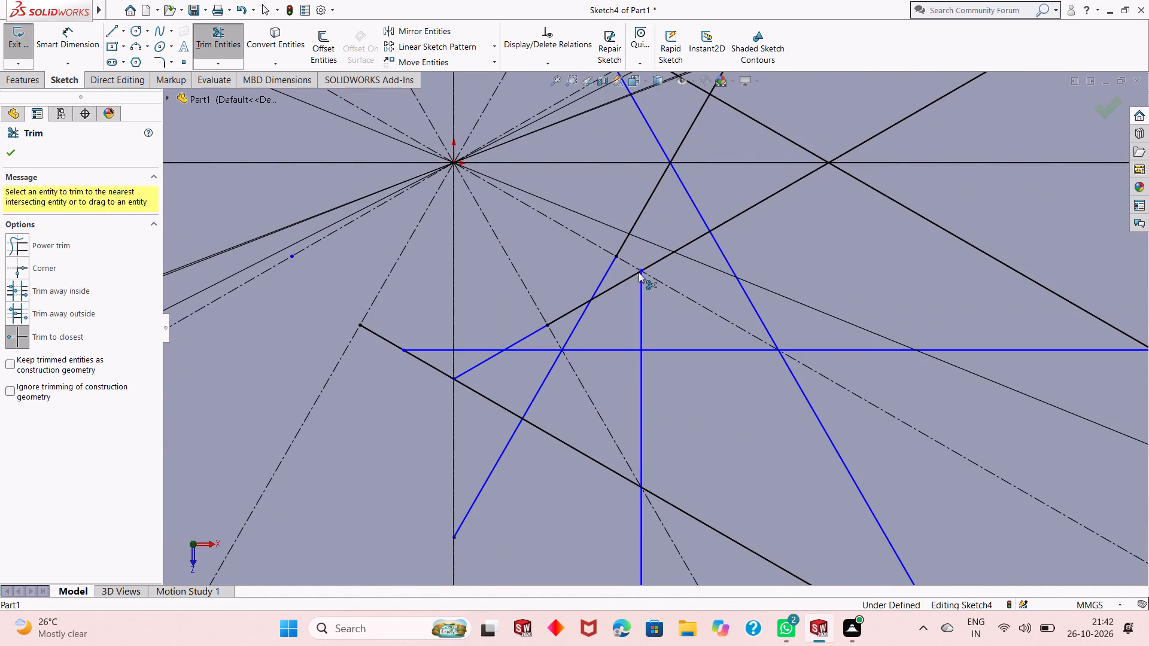
left_click(639, 284)
scroll(646, 358, "up", 1)
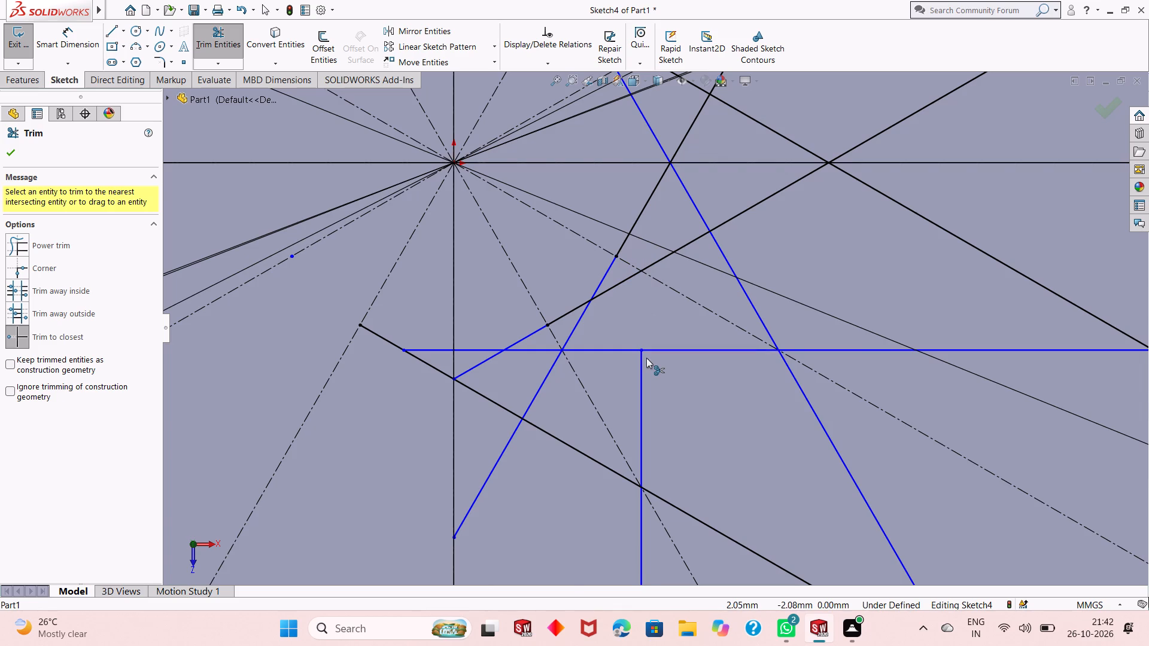
scroll(646, 358, "up", 4)
left_click(648, 354)
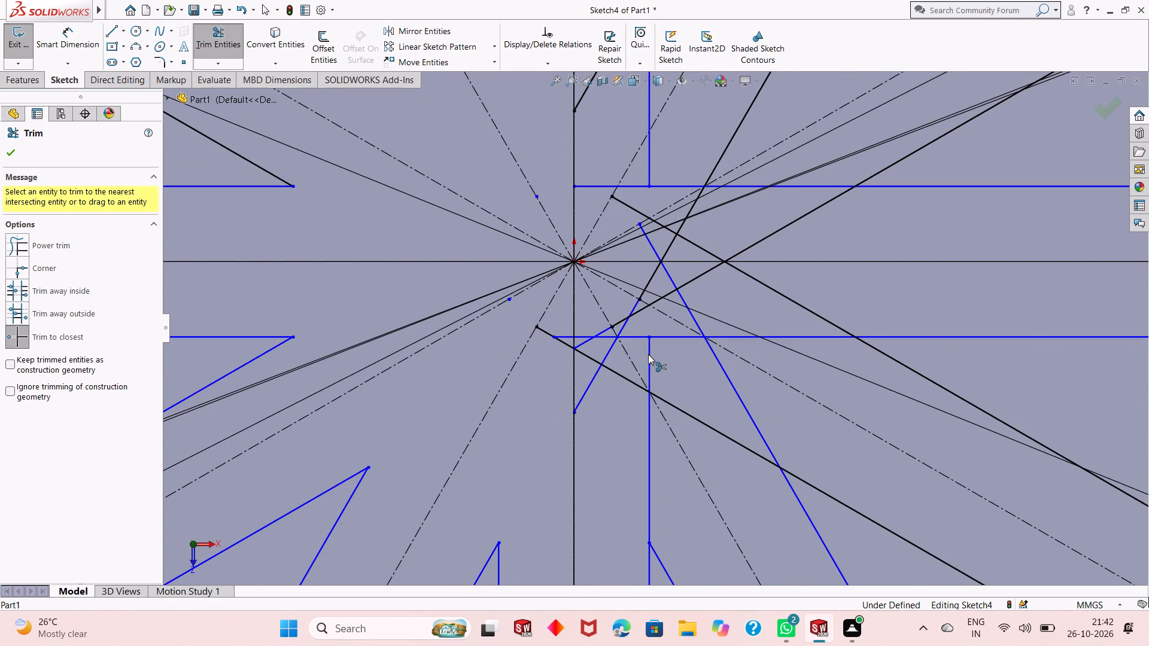
scroll(646, 449, "up", 3)
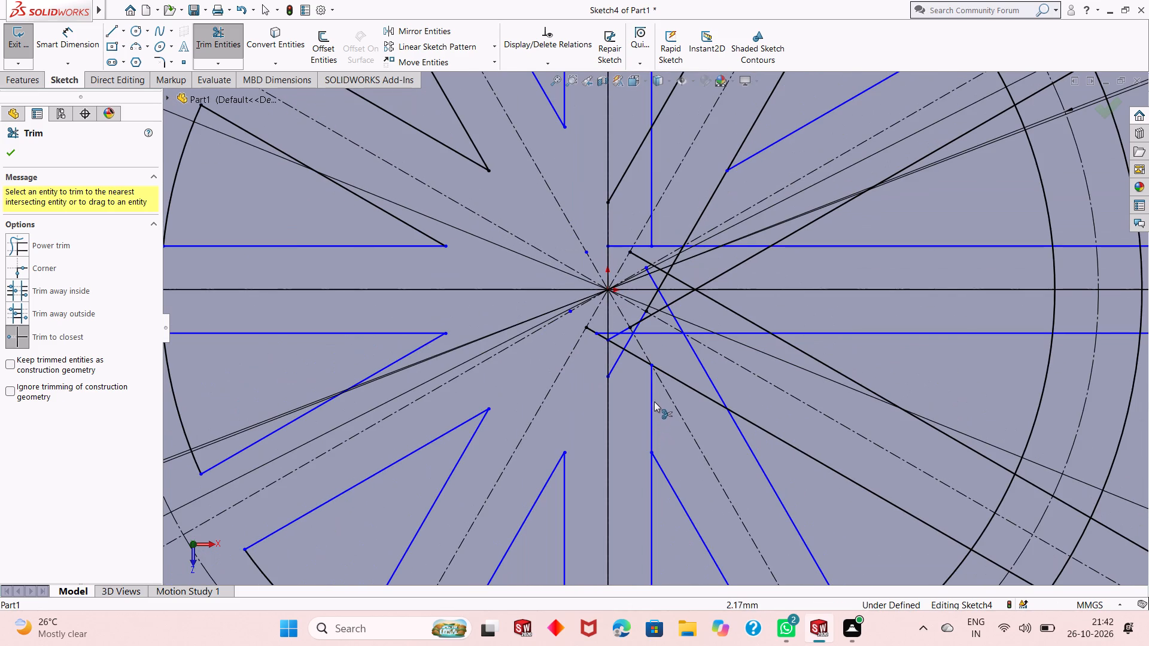
left_click(652, 395)
Trim the overhanging lower end of the steeper upper-right spoke's edge where it crosses the other spoke lines below the origin.
scroll(647, 321, "down", 7)
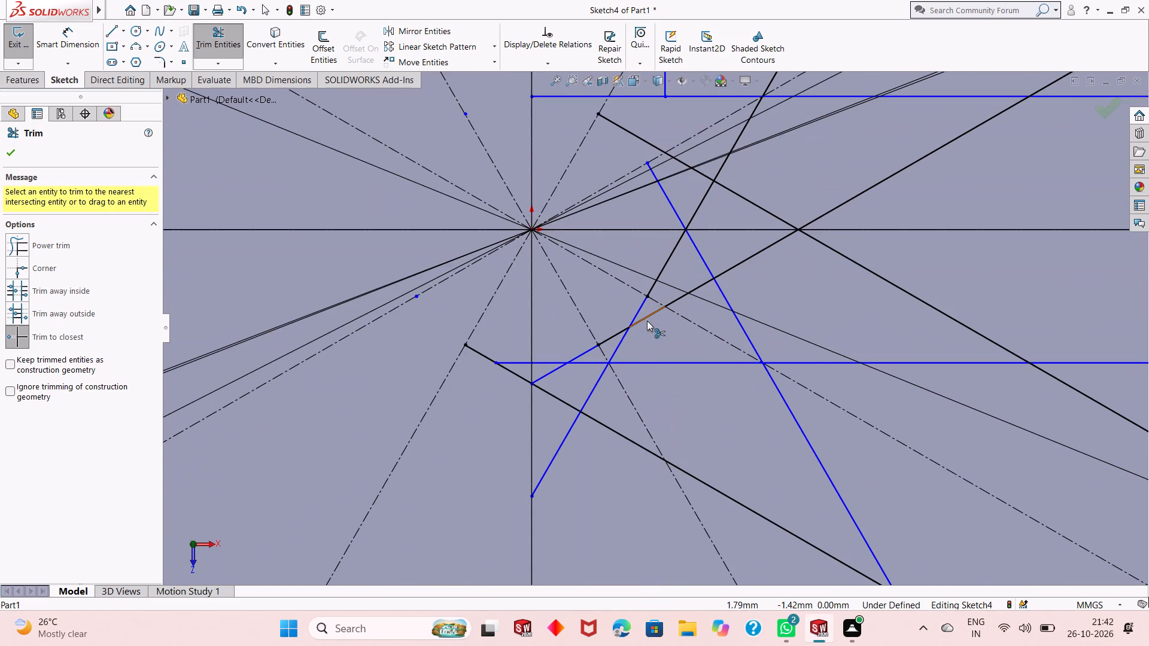
left_click(558, 446)
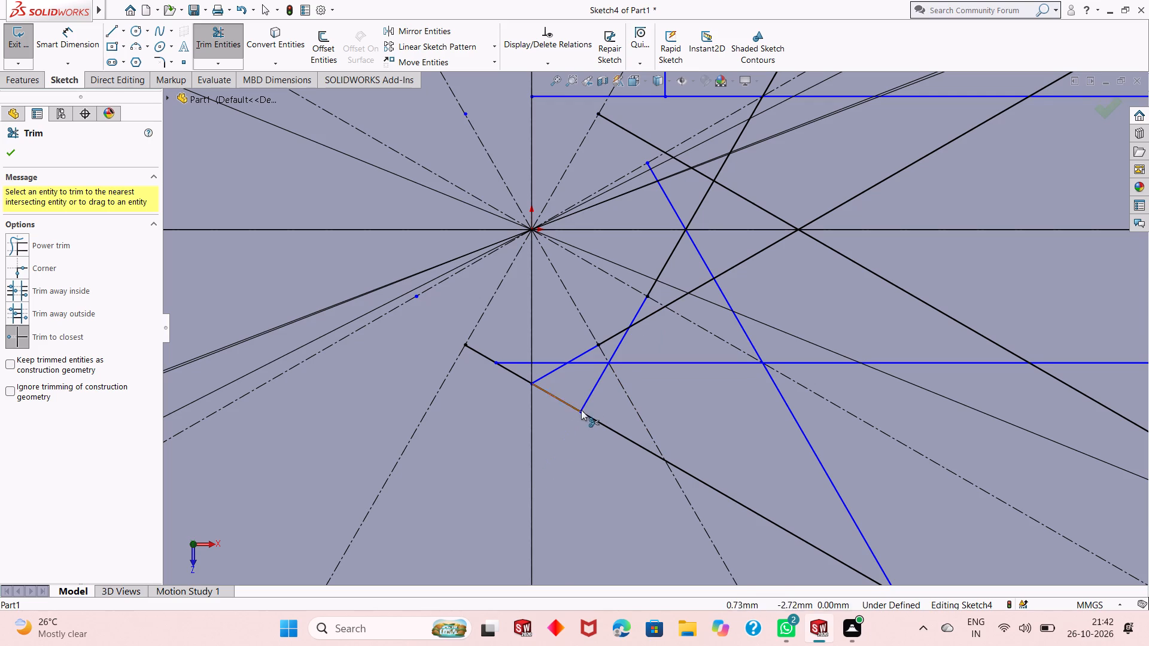
left_click(590, 394)
left_click(615, 349)
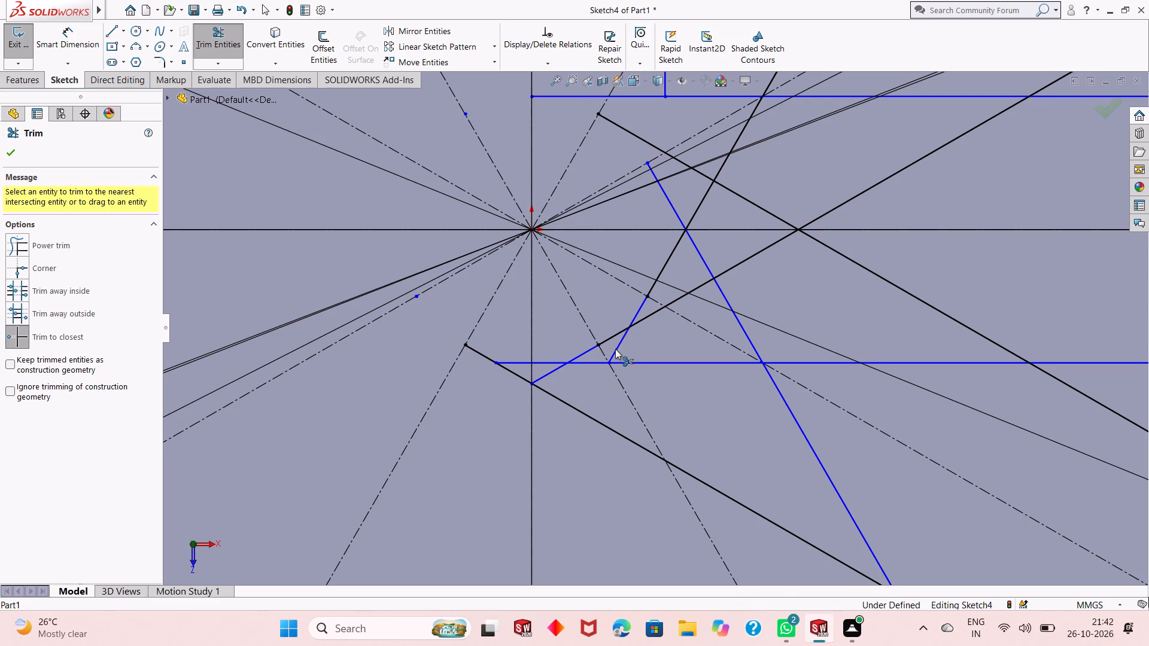
left_click(636, 313)
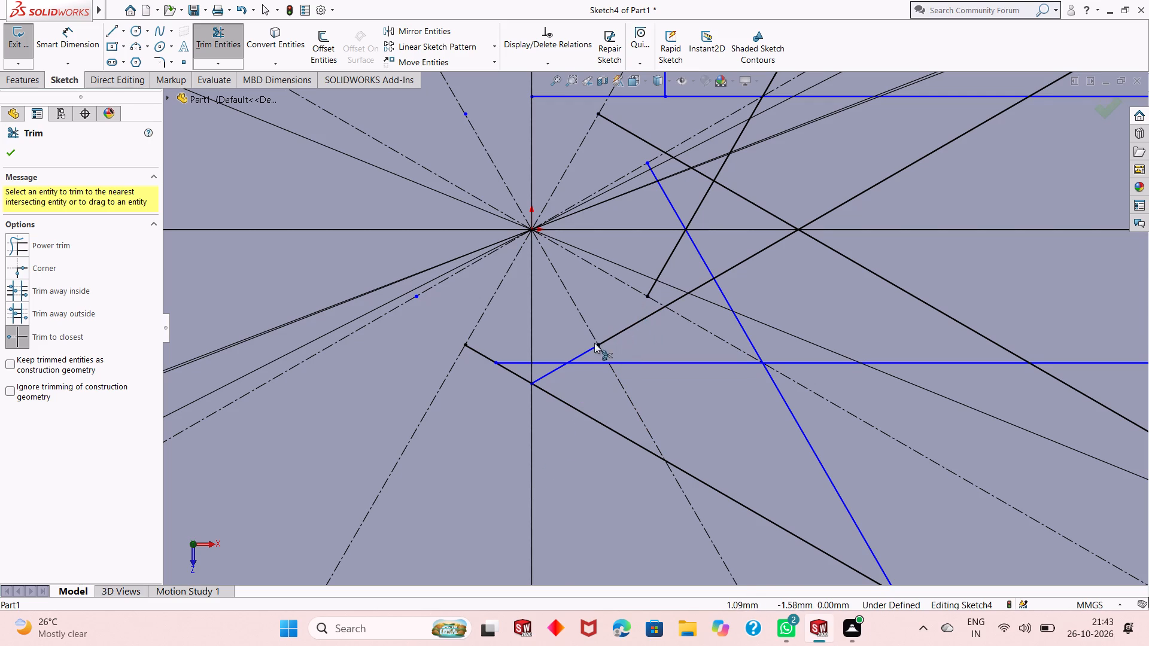
Trim the overlapping inner ends of the right horizontal spoke's lower edge and the shallower upper-right and lower-right spoke edges below the origin.
left_click(512, 364)
left_click(537, 359)
left_click(545, 373)
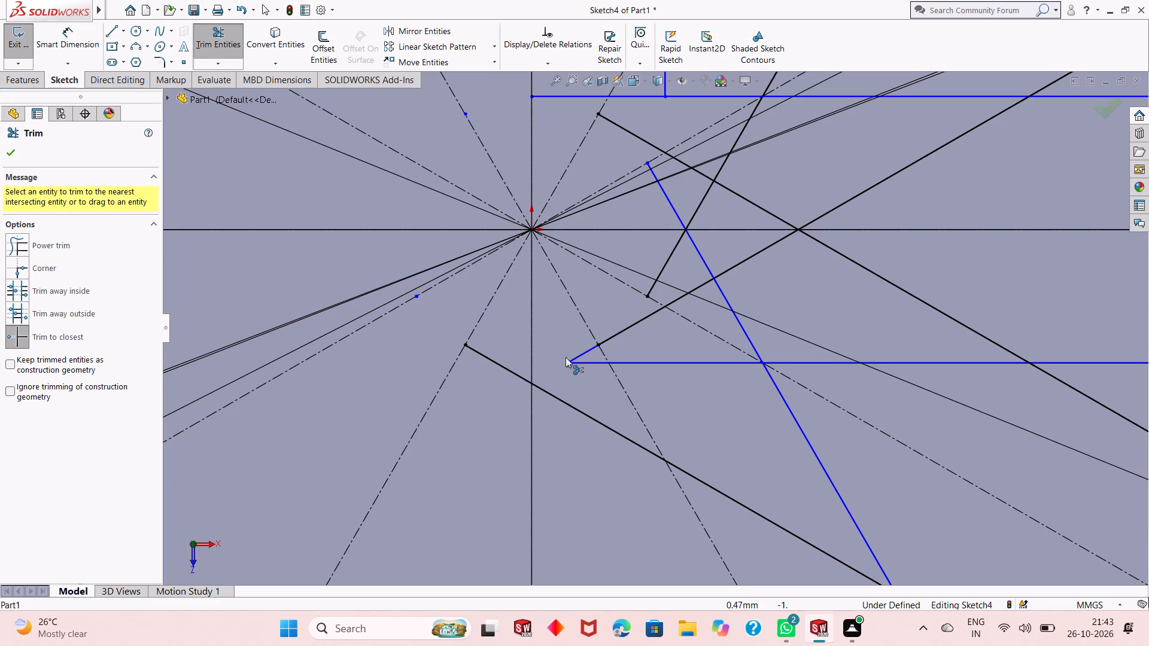
left_click(574, 355)
left_click(578, 362)
left_click(487, 359)
Delete the two 2.00 mm offset dimensions on the shallower lower-right spoke.
scroll(577, 368, "up", 3)
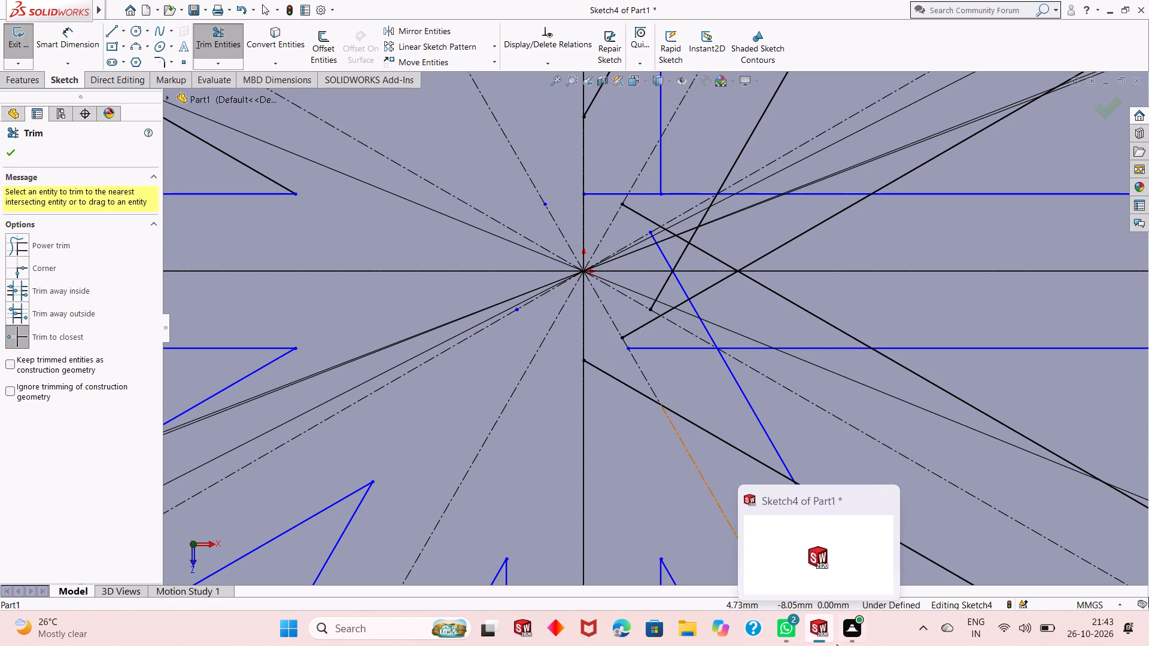
scroll(681, 420, "up", 2)
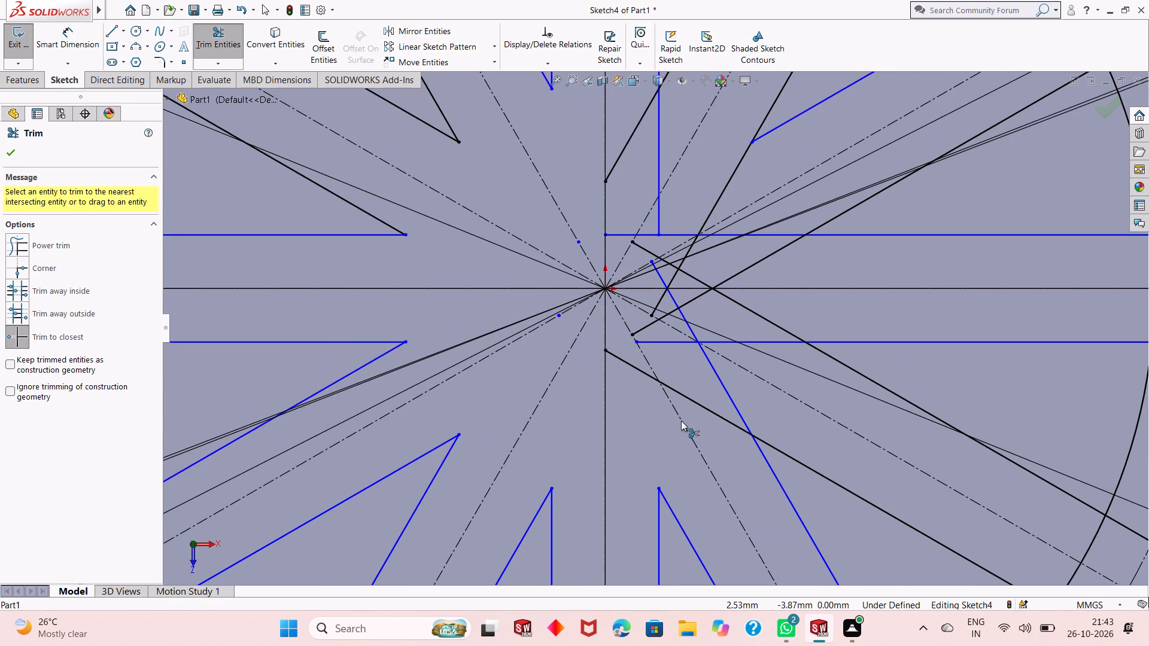
scroll(664, 378, "down", 1)
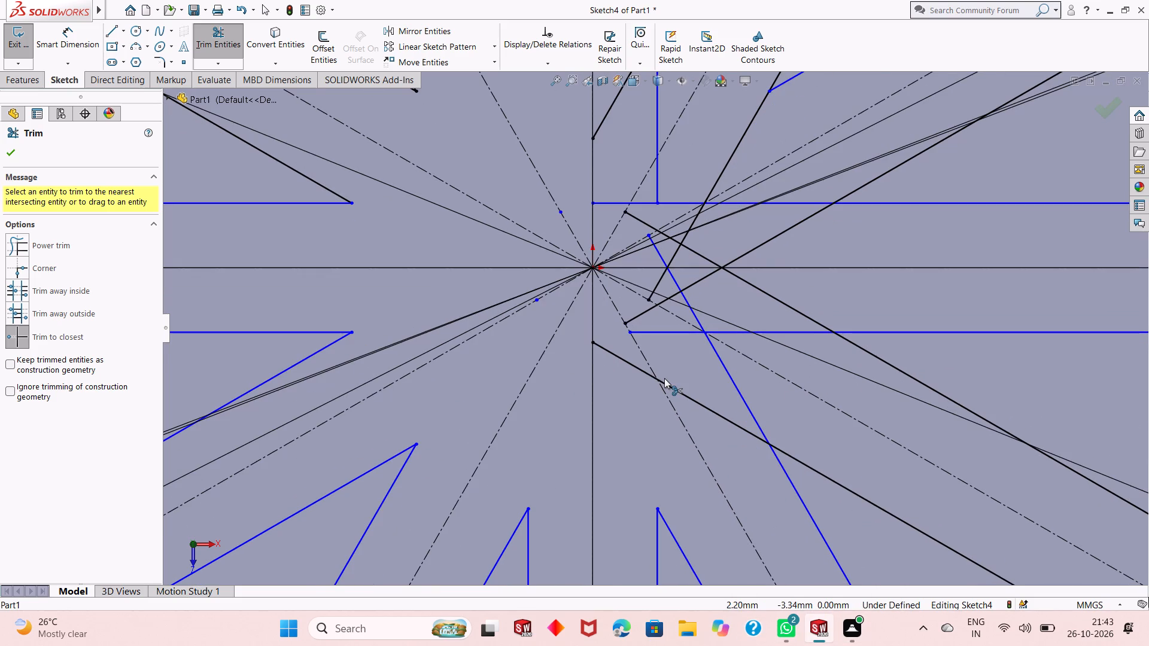
scroll(664, 378, "down", 1)
scroll(659, 384, "up", 2)
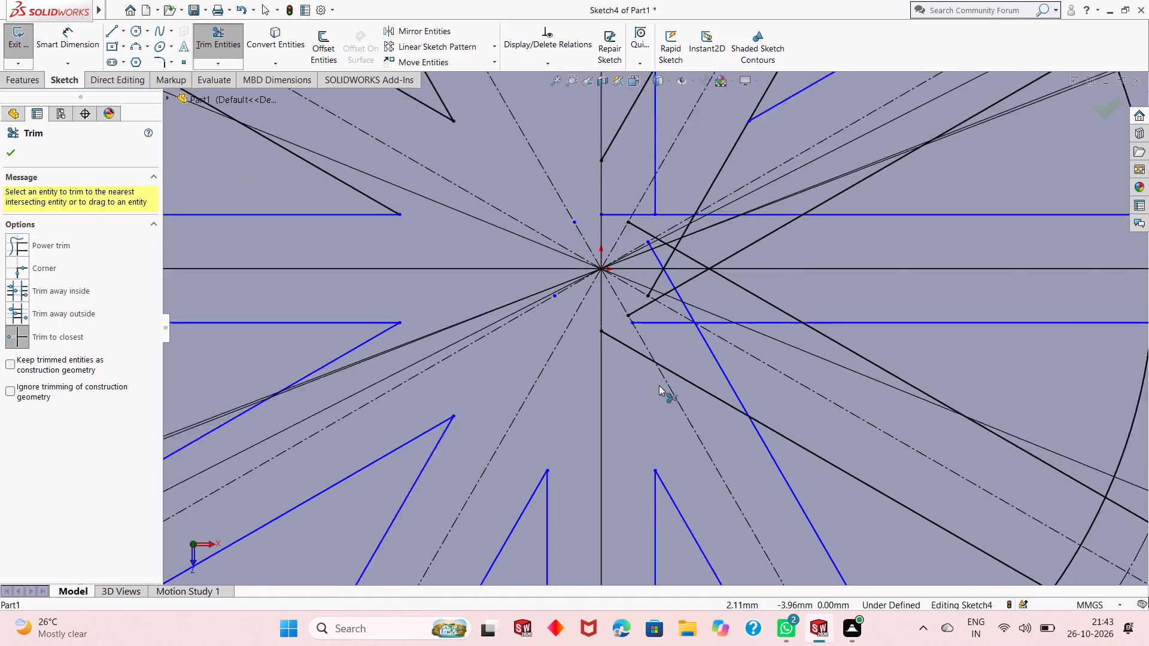
scroll(659, 385, "up", 9)
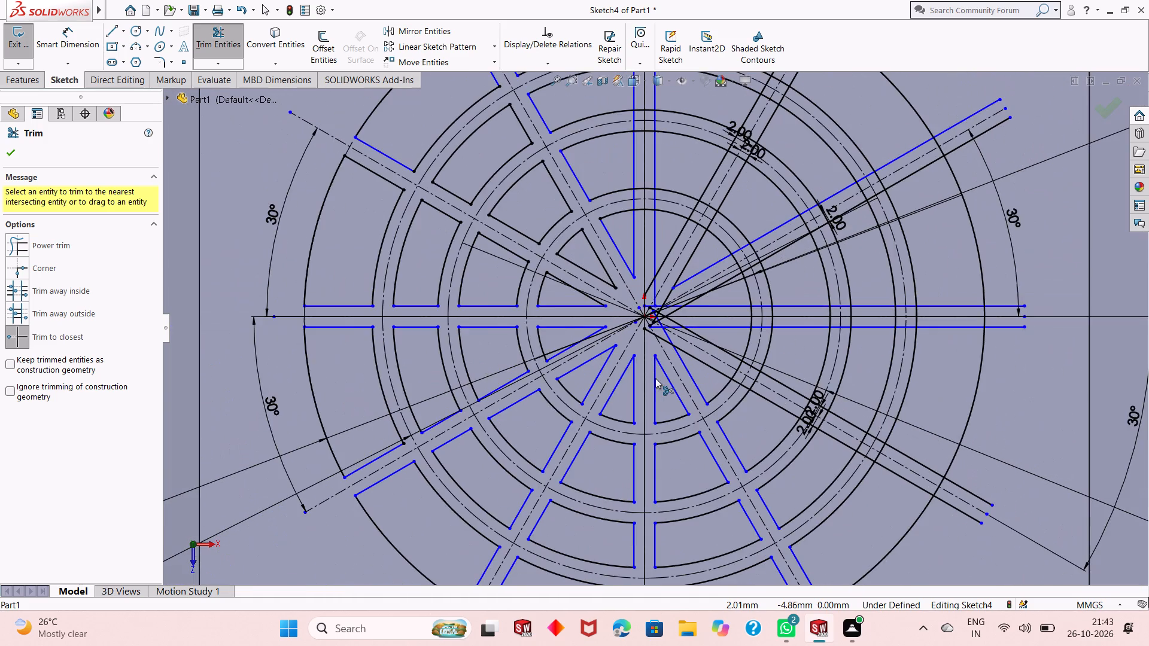
scroll(670, 435, "up", 4)
scroll(756, 420, "down", 3)
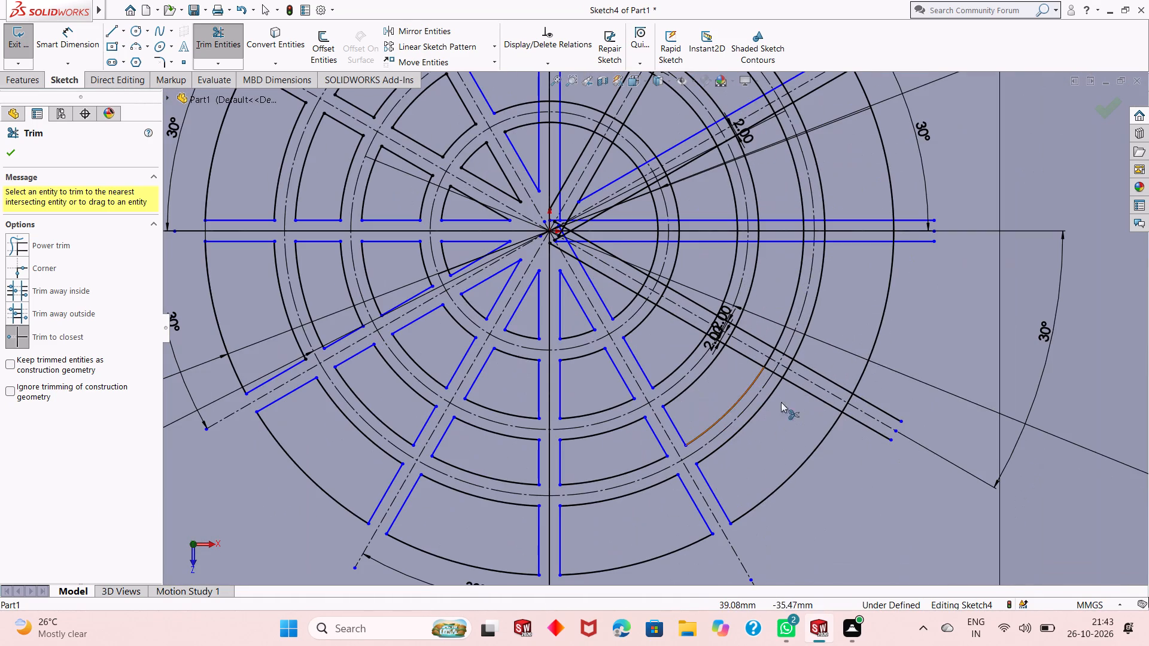
right_click(916, 306)
left_click(930, 340)
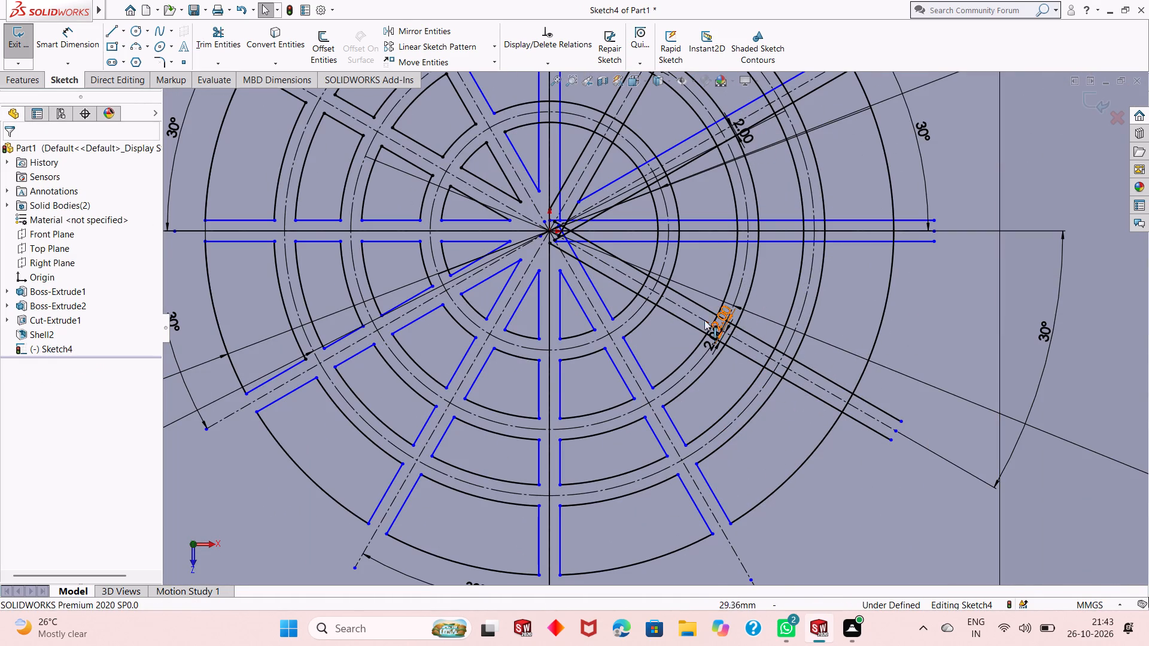
scroll(789, 368, "down", 2)
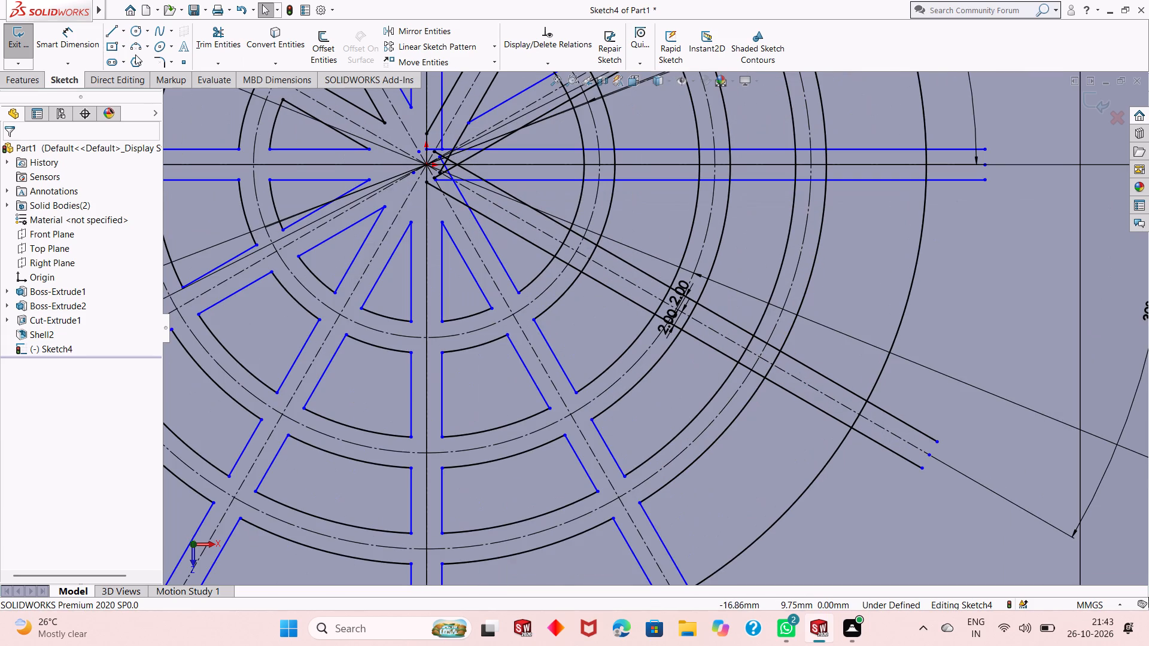
right_click(673, 314)
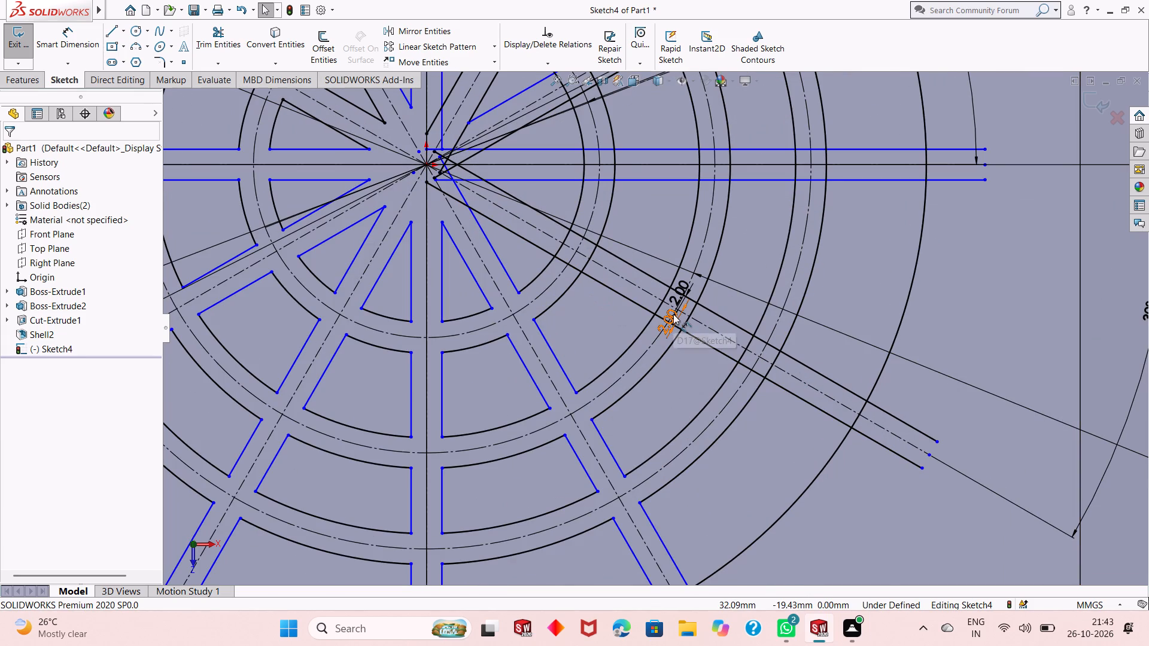
left_click(743, 449)
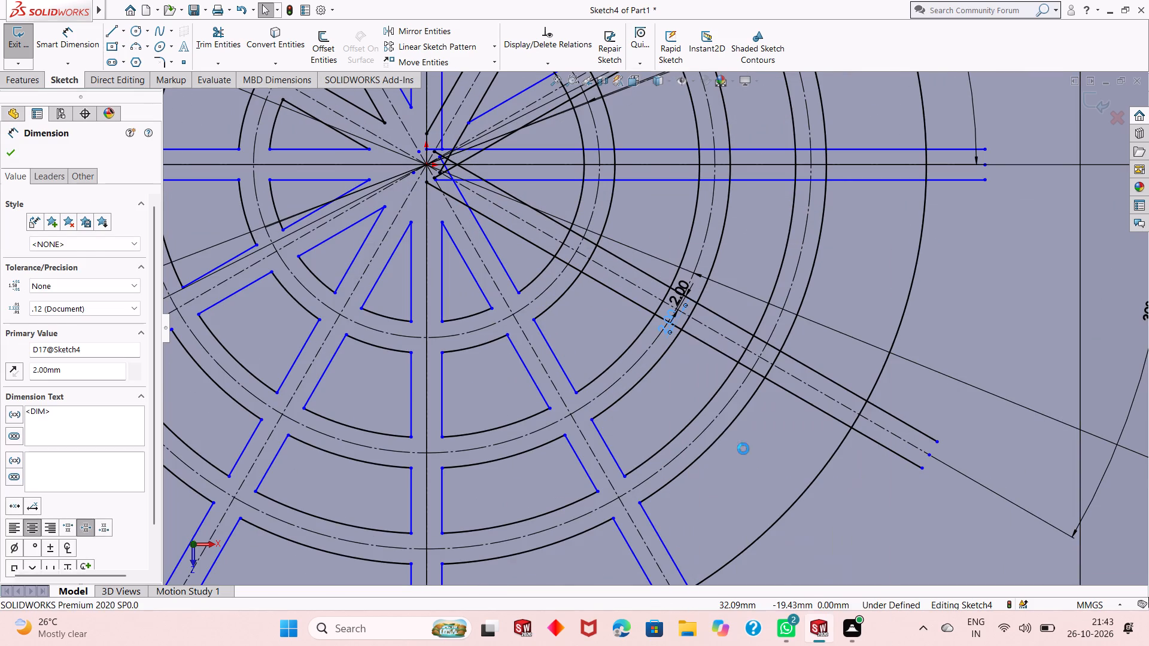
right_click(678, 288)
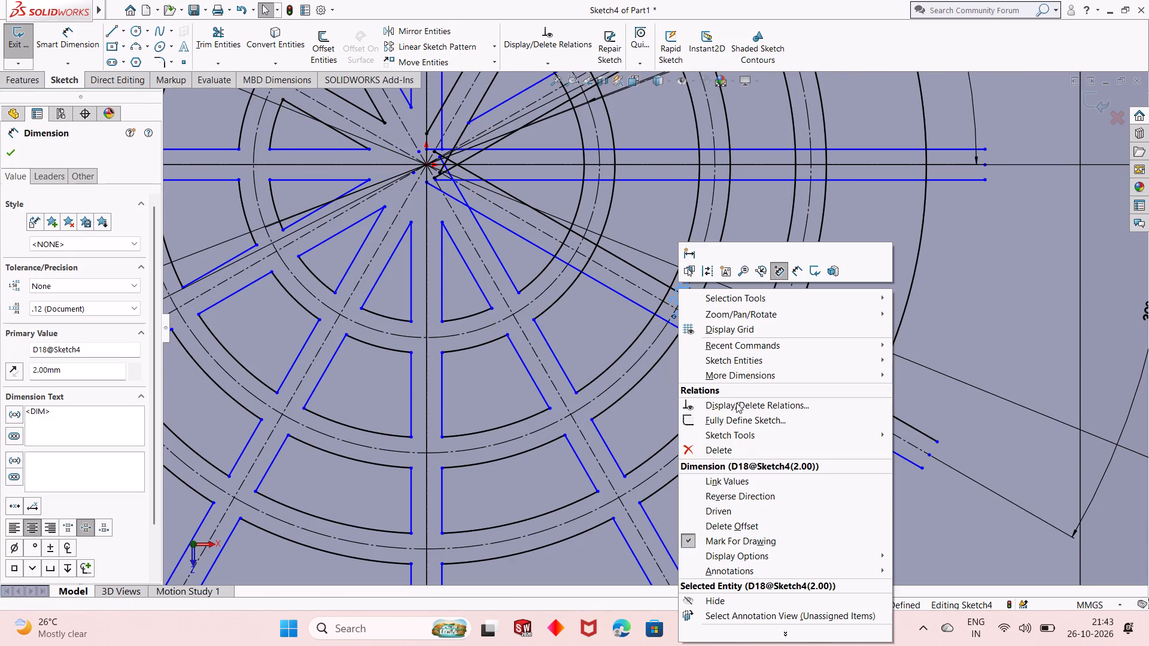
left_click(751, 447)
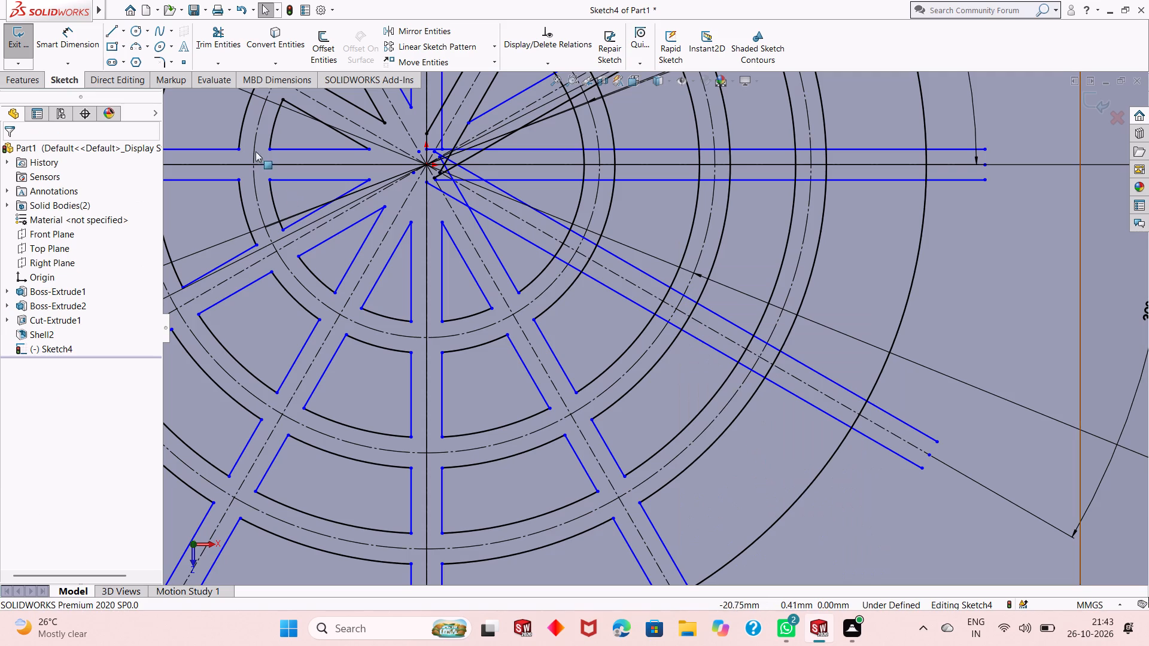
Trim the shallower lower-right spoke's two edges beyond the outermost circle, and the circle's arc between those edges.
left_click(230, 42)
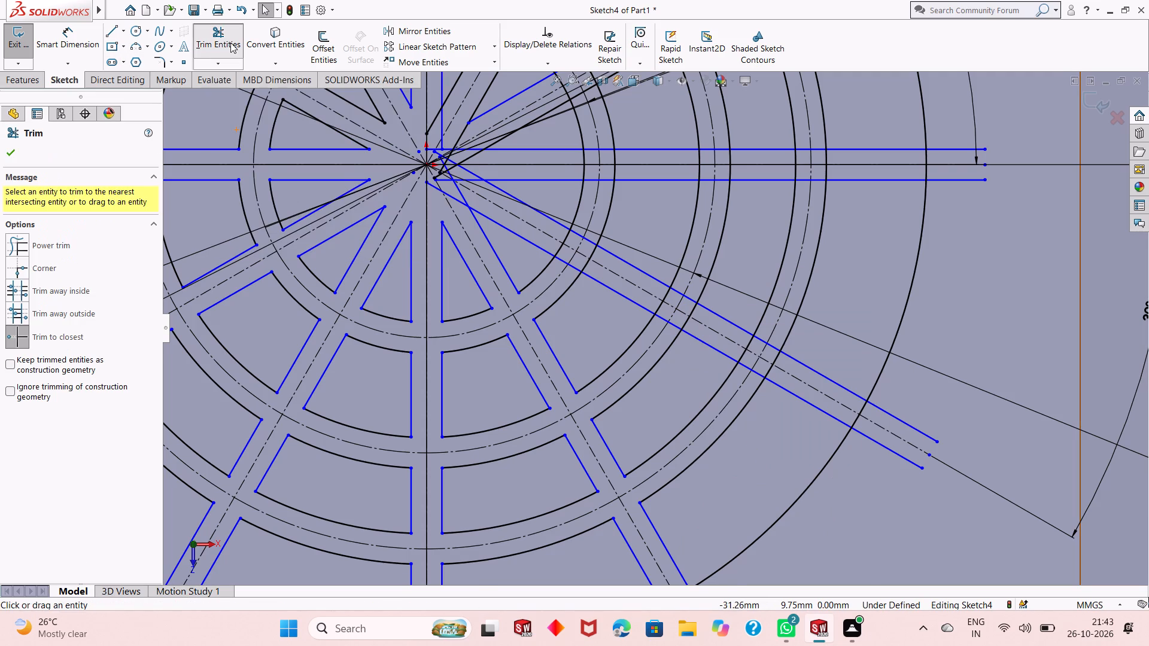
left_click(918, 428)
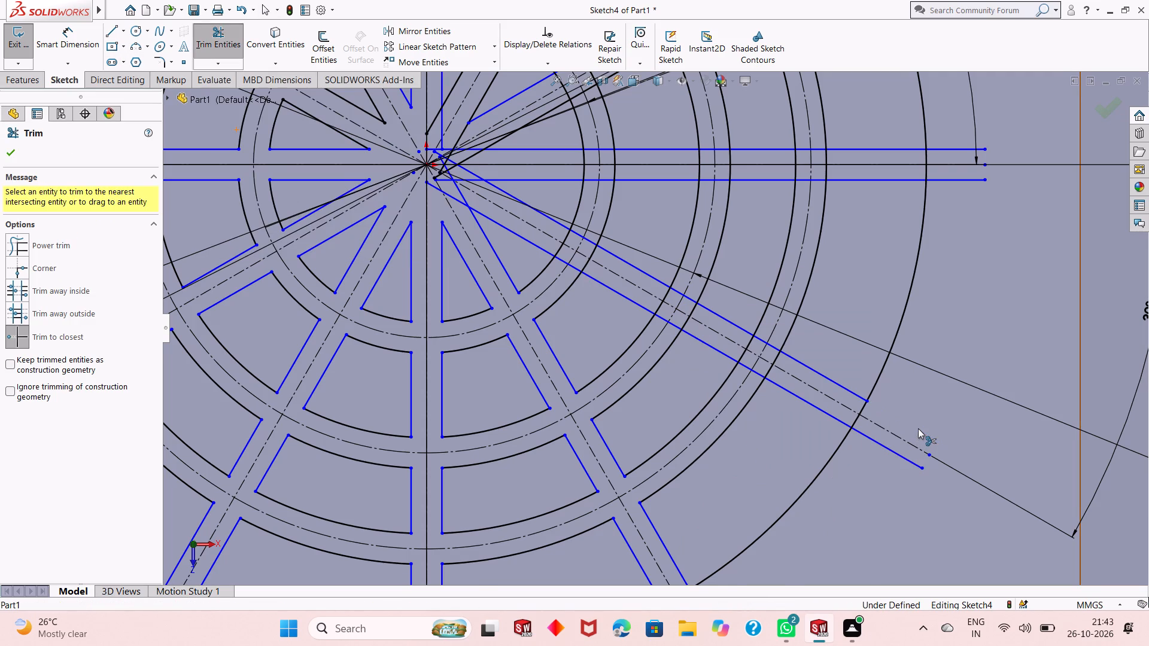
left_click(906, 458)
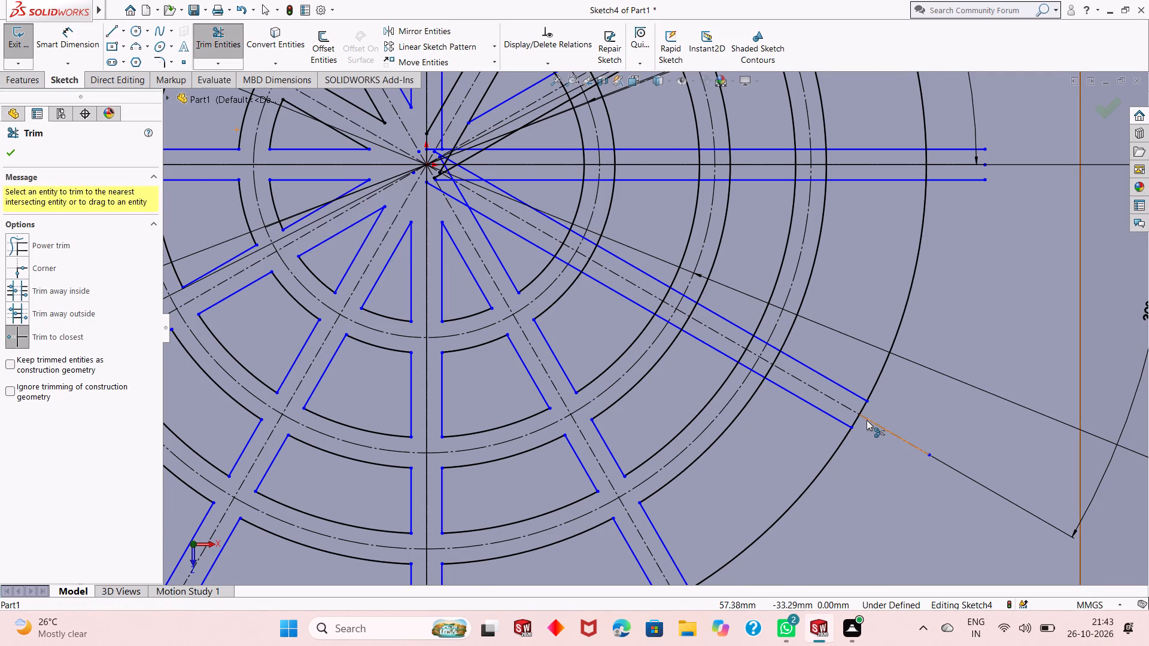
scroll(867, 419, "down", 4)
left_click(823, 383)
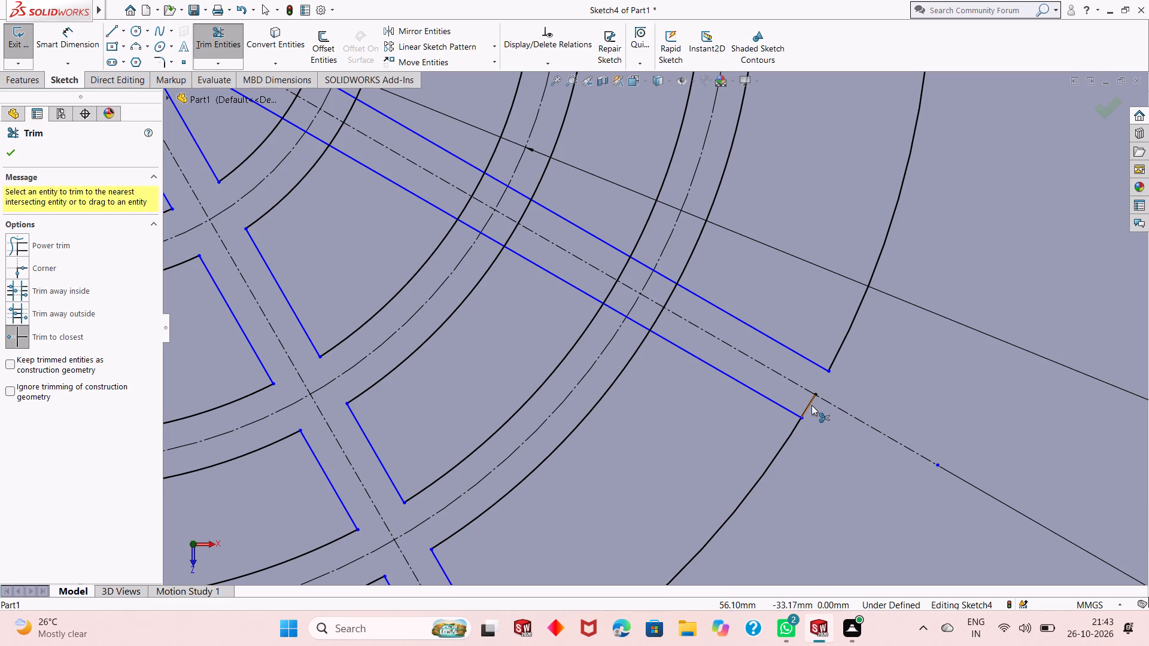
left_click(811, 405)
Trim the arcs and spoke edge segments where the shallower lower-right spoke crosses the outer ring band, leaving an open junction.
scroll(540, 261, "up", 2)
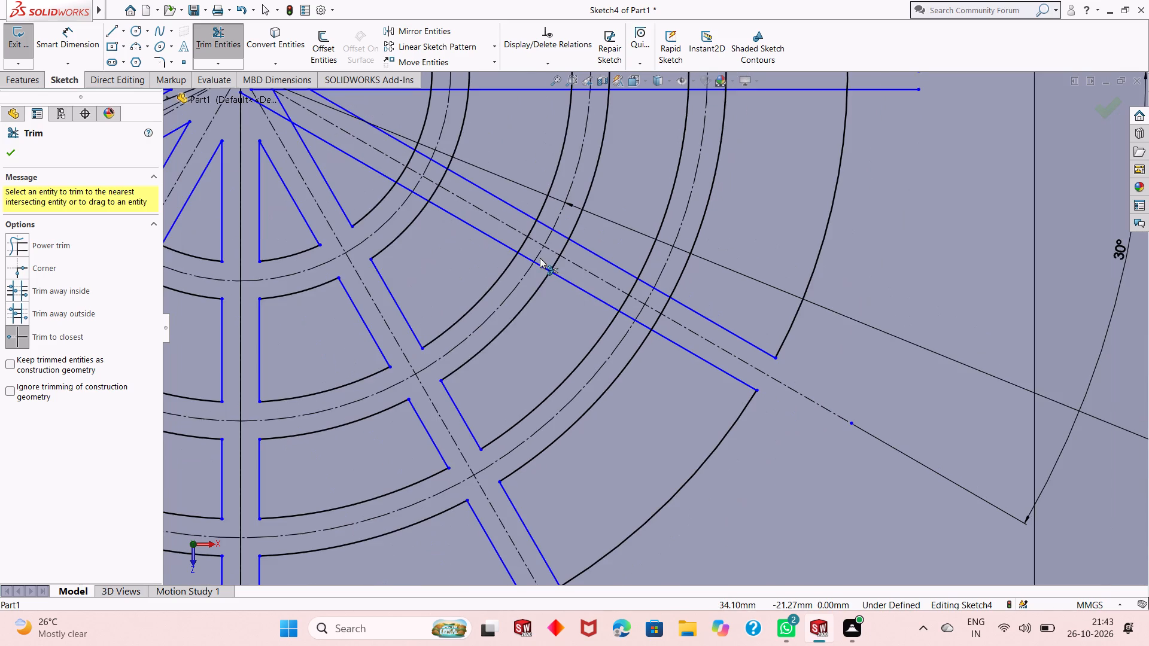
scroll(554, 278, "down", 4)
left_click(771, 330)
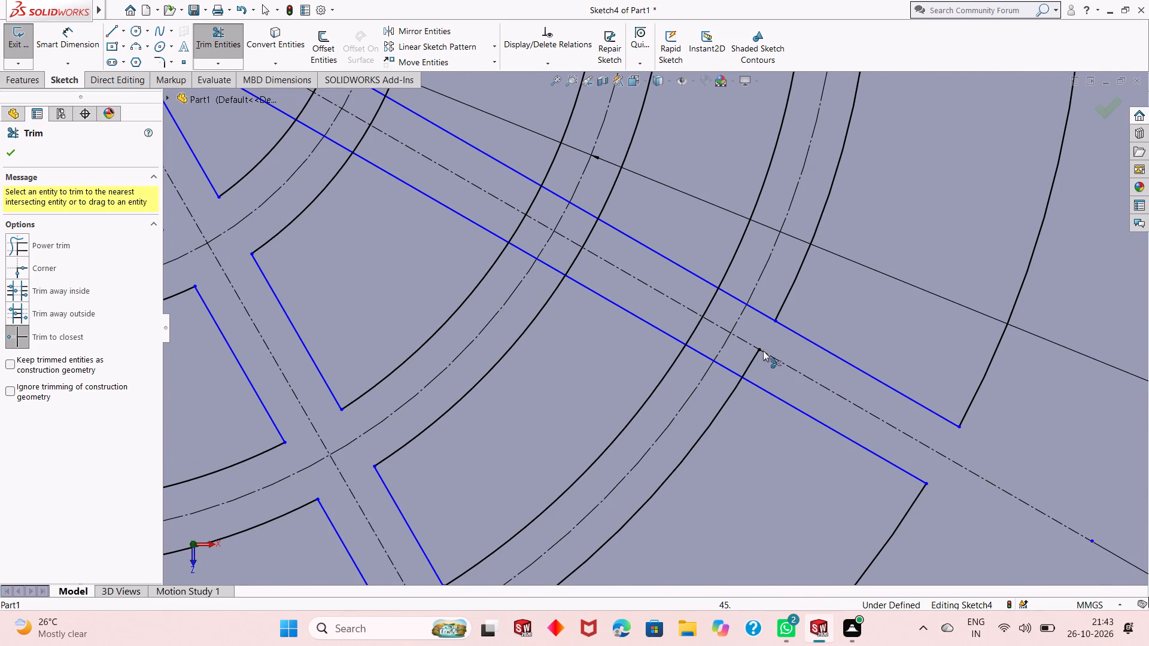
left_click(749, 365)
left_click(757, 309)
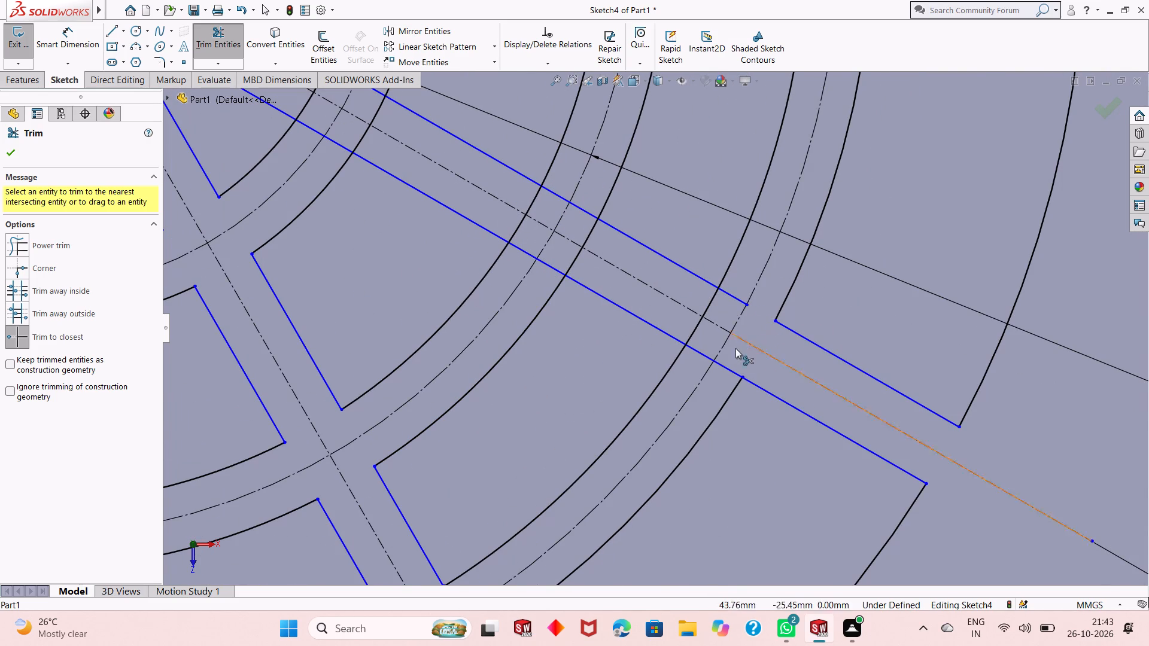
left_click(727, 368)
left_click(697, 354)
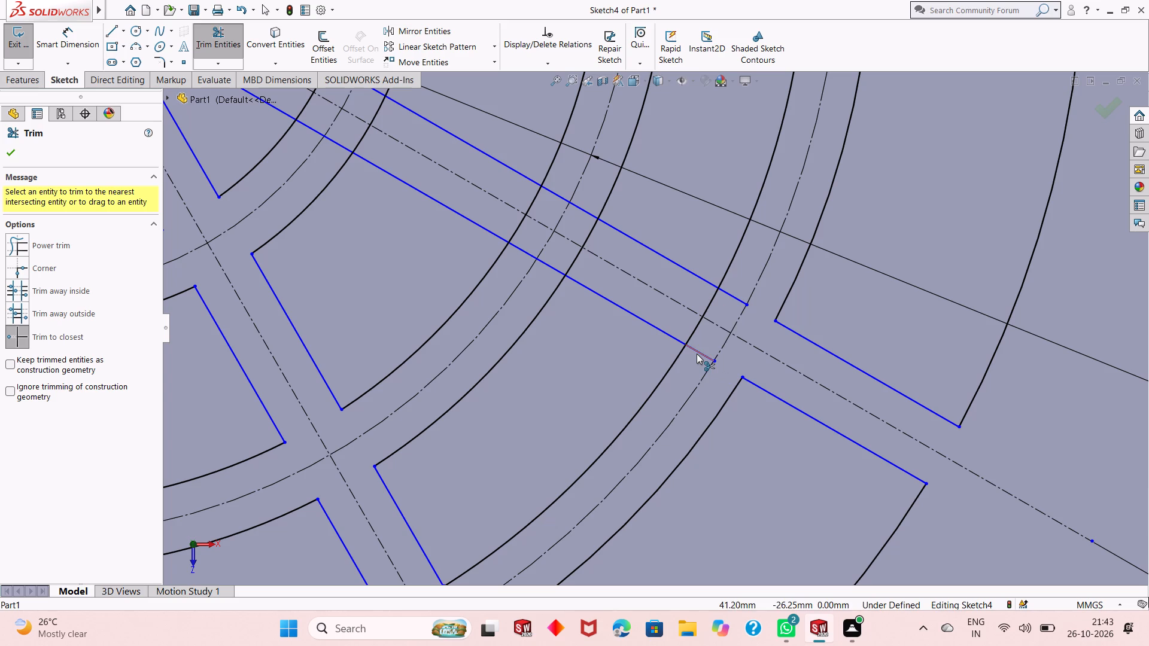
left_click(729, 294)
left_click(714, 297)
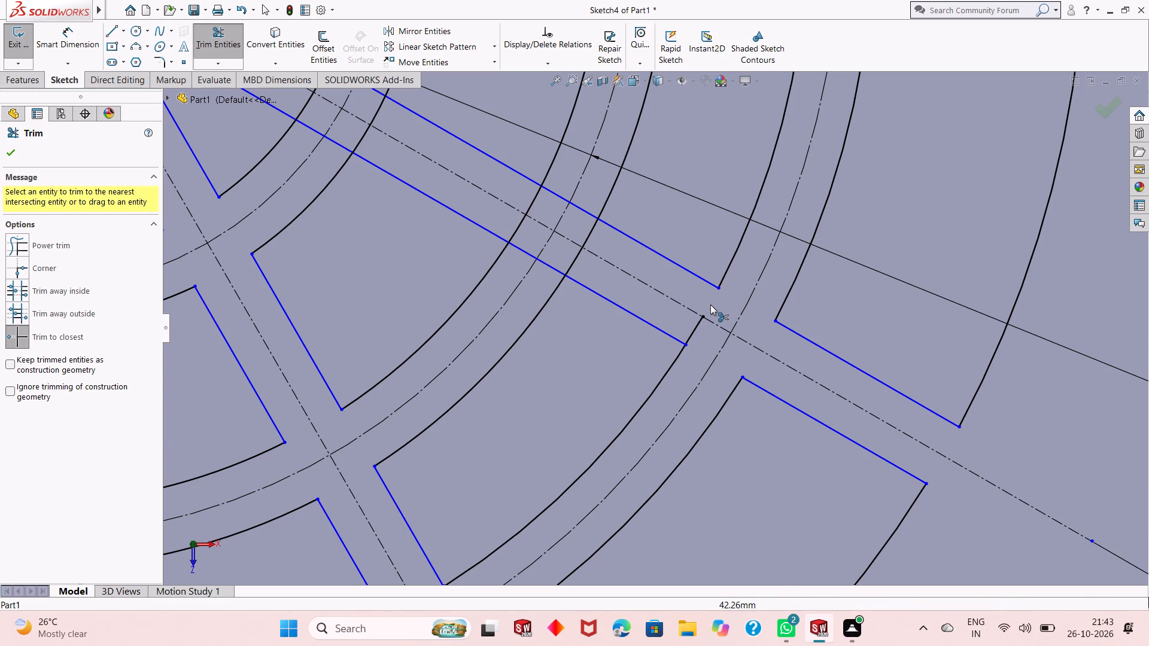
left_click(695, 330)
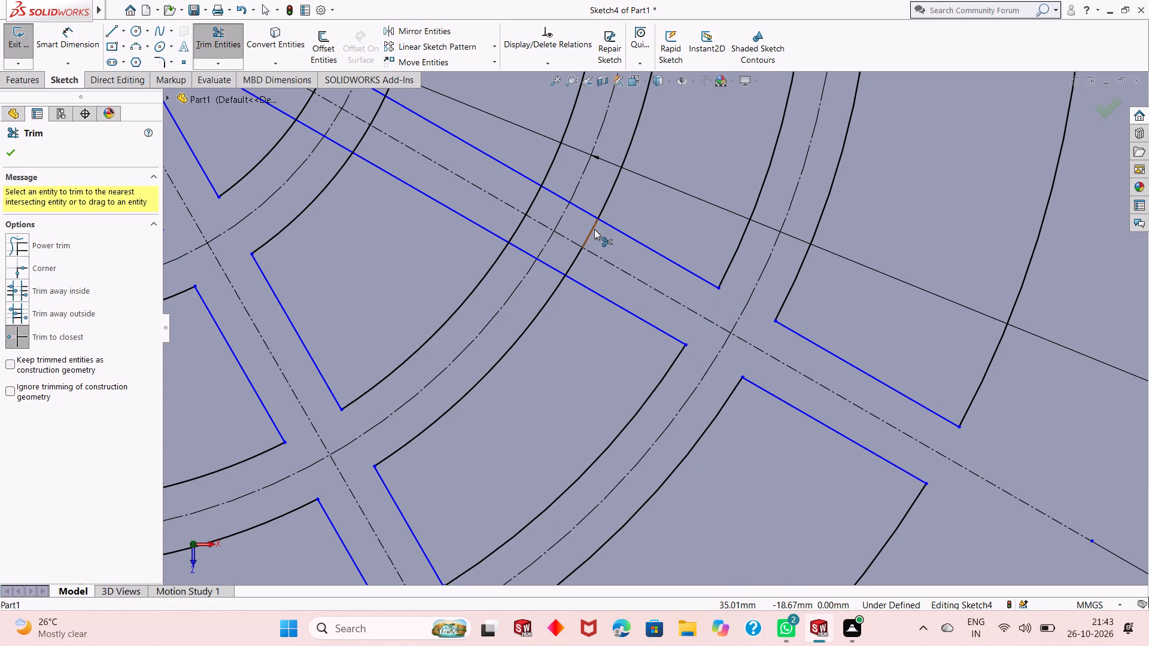
Trim the middle ring band's arcs and the spoke edge segments where the shallower lower-right spoke crosses it.
left_click(594, 229)
left_click(576, 263)
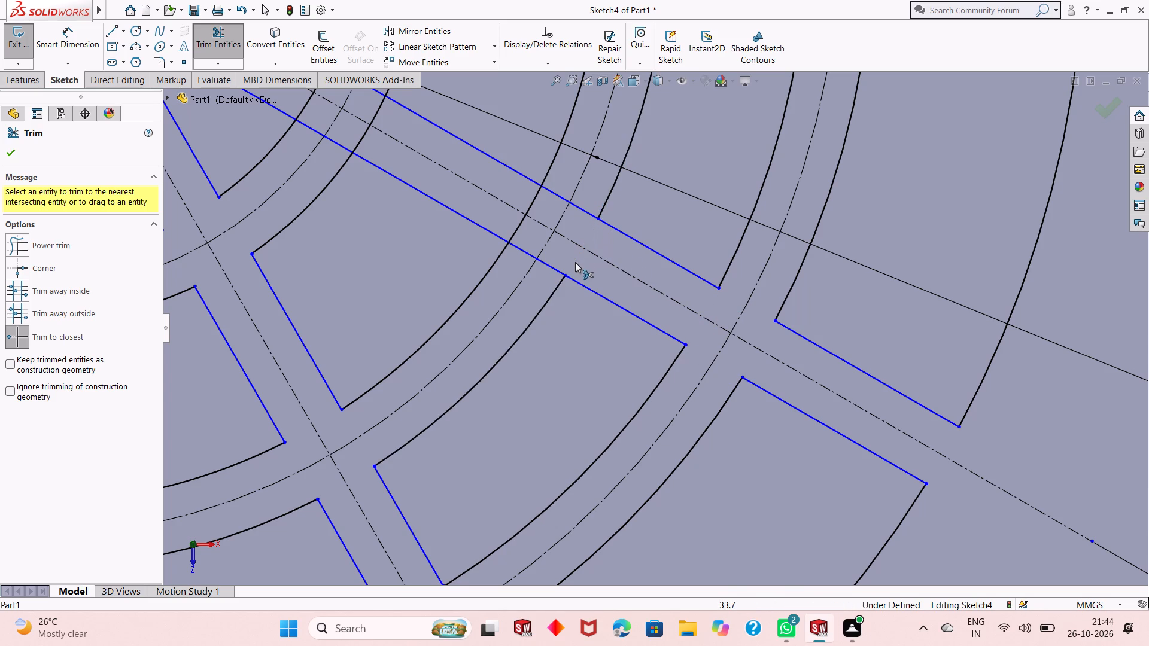
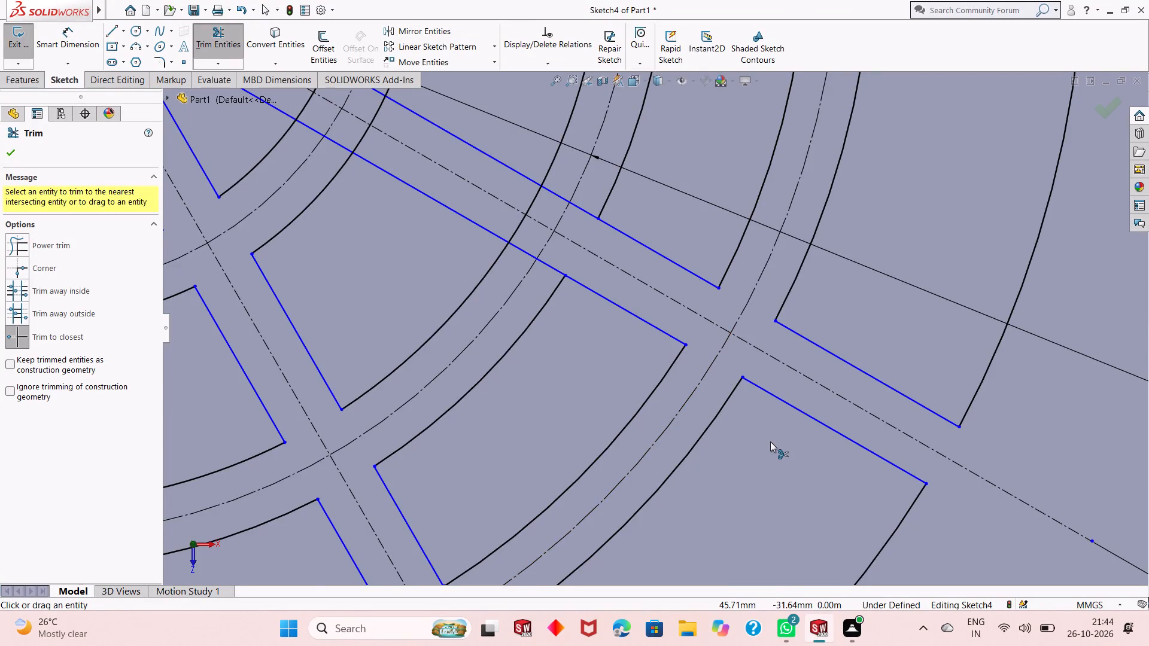
Trim the remaining spoke edge segments and inner arc where the shallower lower-right spoke crosses the middle ring band, opening the junction.
scroll(770, 441, "up", 2)
scroll(746, 345, "up", 2)
scroll(602, 267, "down", 1)
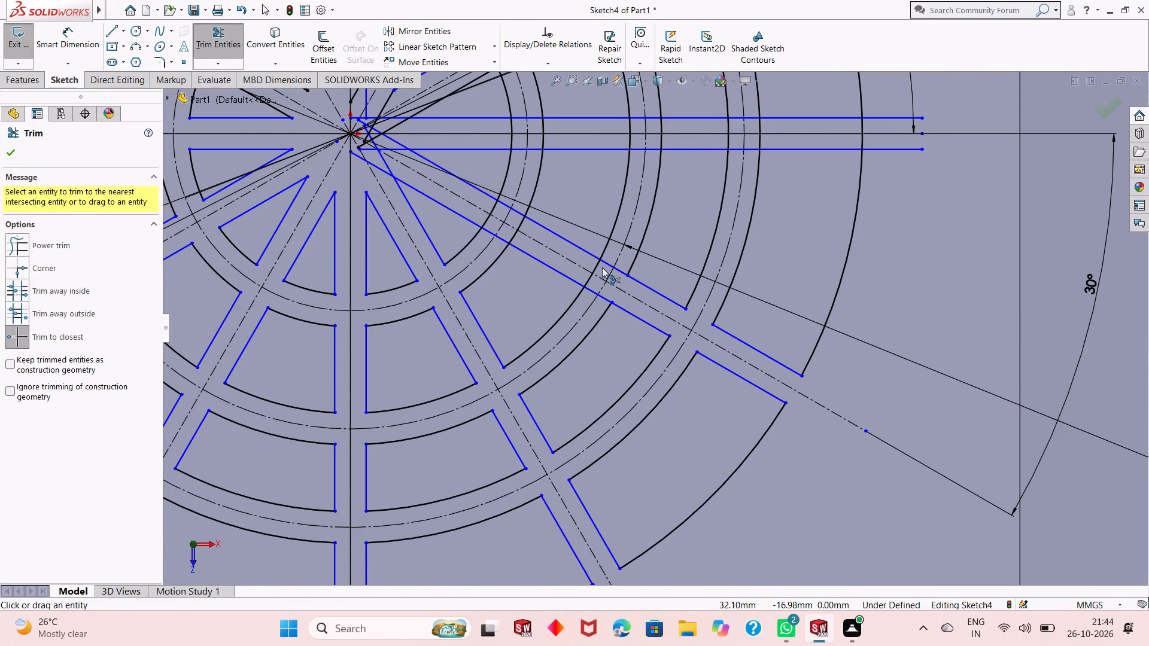
scroll(602, 267, "down", 5)
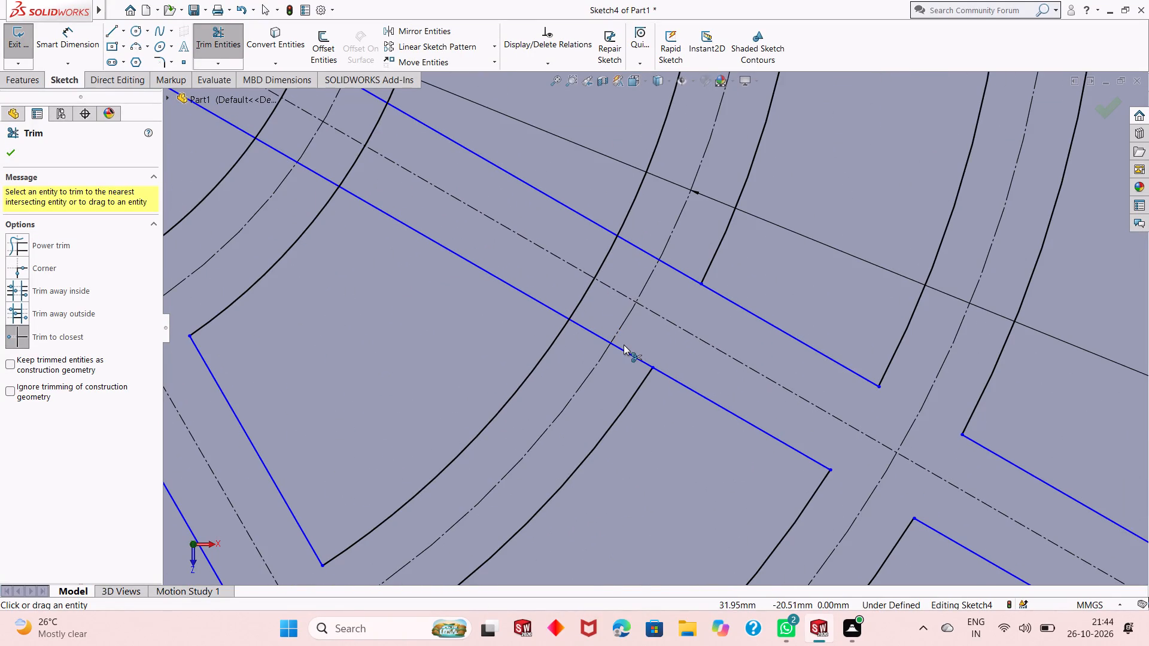
left_click(626, 349)
left_click(683, 272)
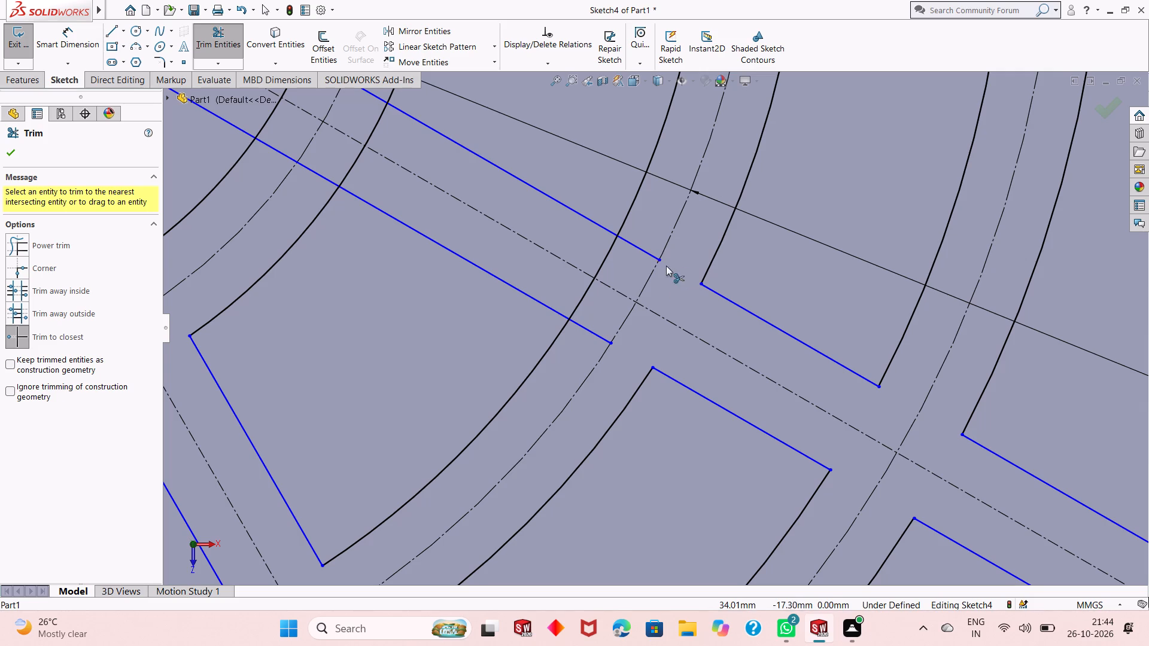
left_click(653, 255)
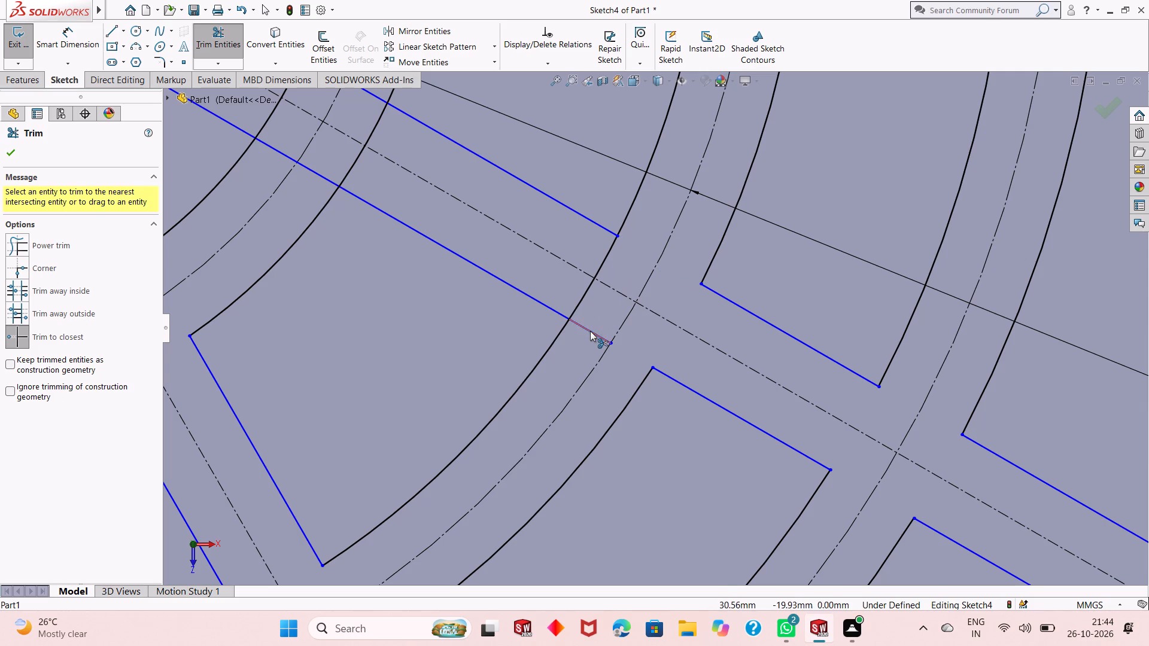
left_click(589, 331)
left_click(581, 304)
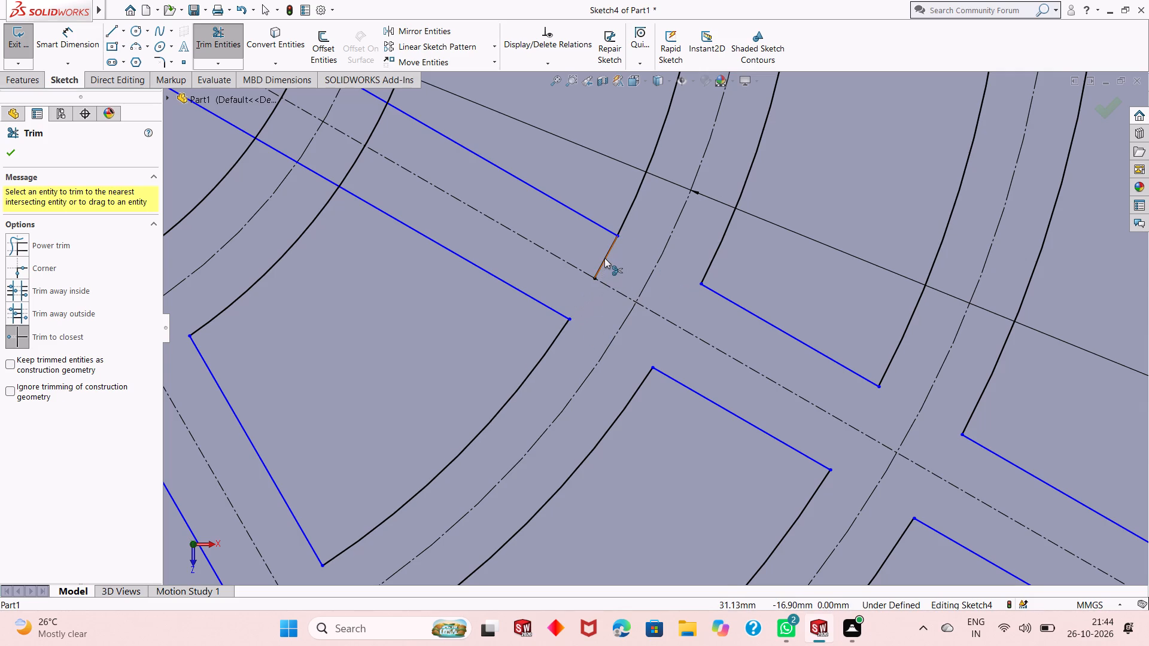
left_click(604, 258)
Trim the arcs and spoke edge segments where the shallower lower-right spoke crosses the innermost ring band, leaving an open junction.
scroll(631, 348, "up", 4)
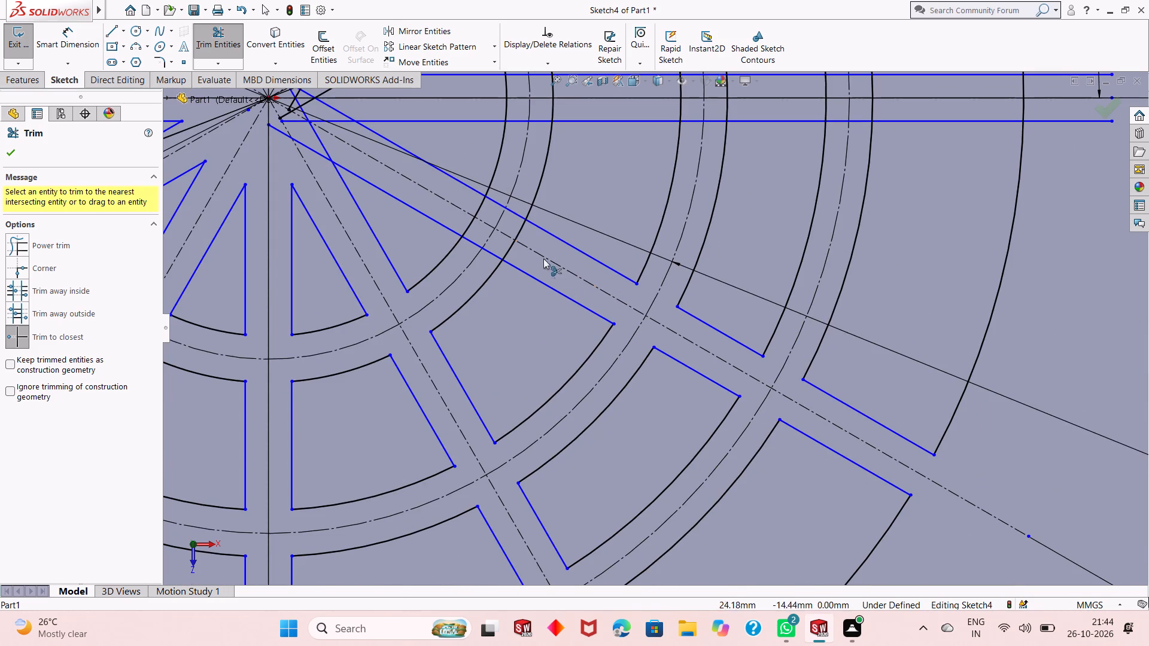
scroll(493, 212, "down", 6)
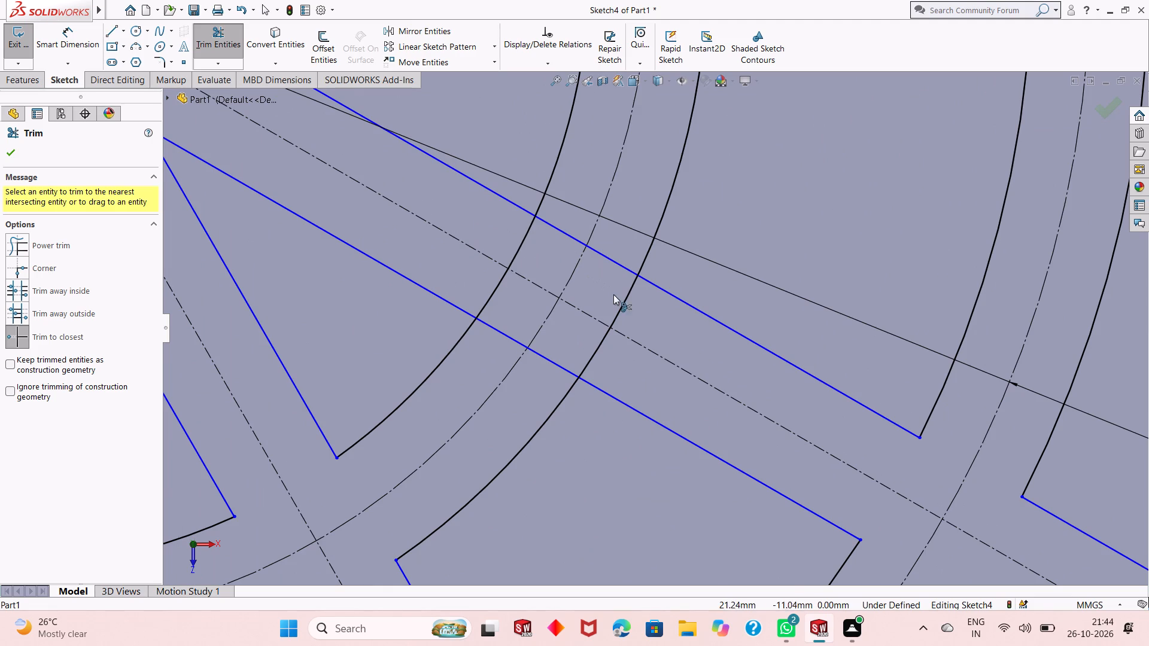
left_click(624, 296)
left_click(596, 354)
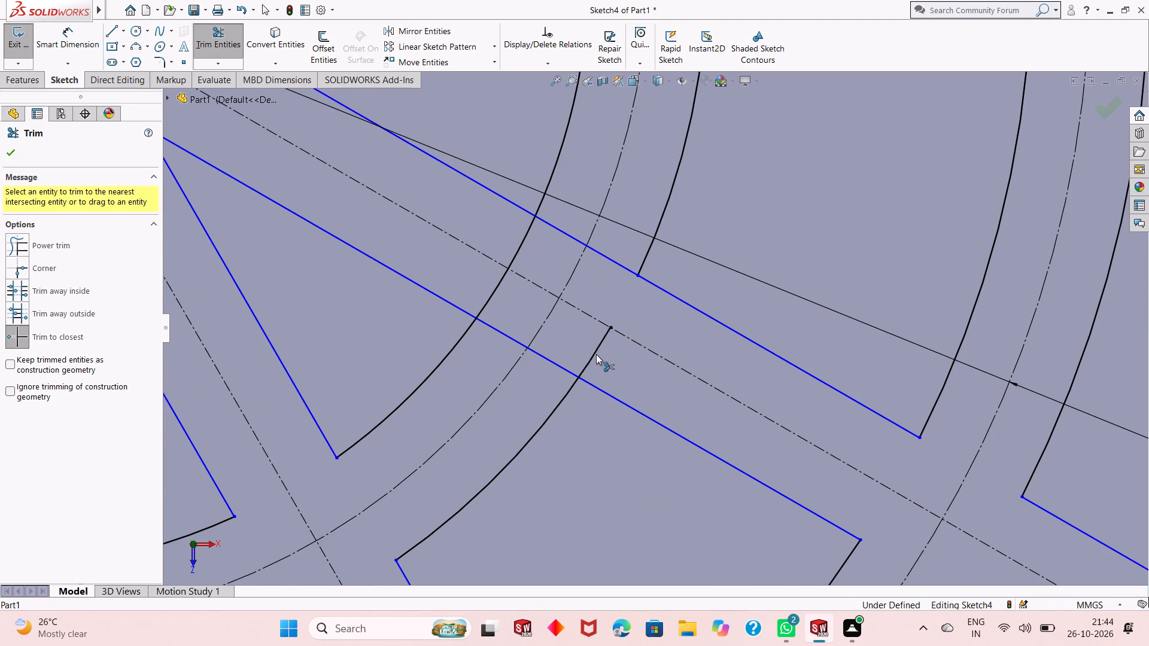
left_click(567, 372)
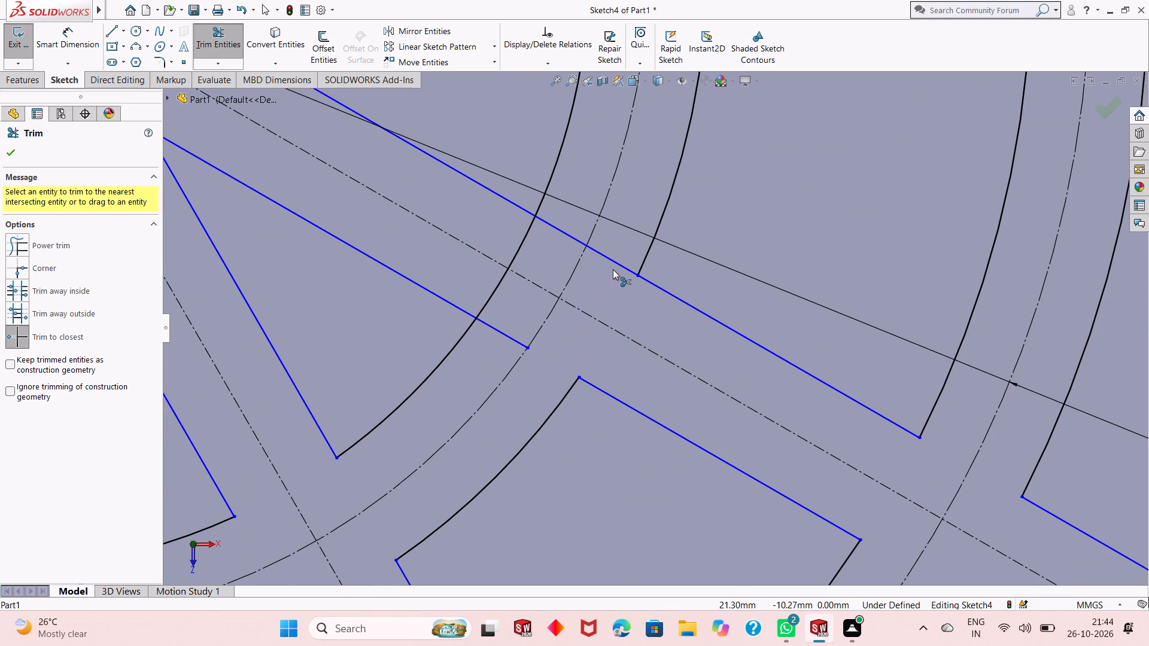
left_click(621, 265)
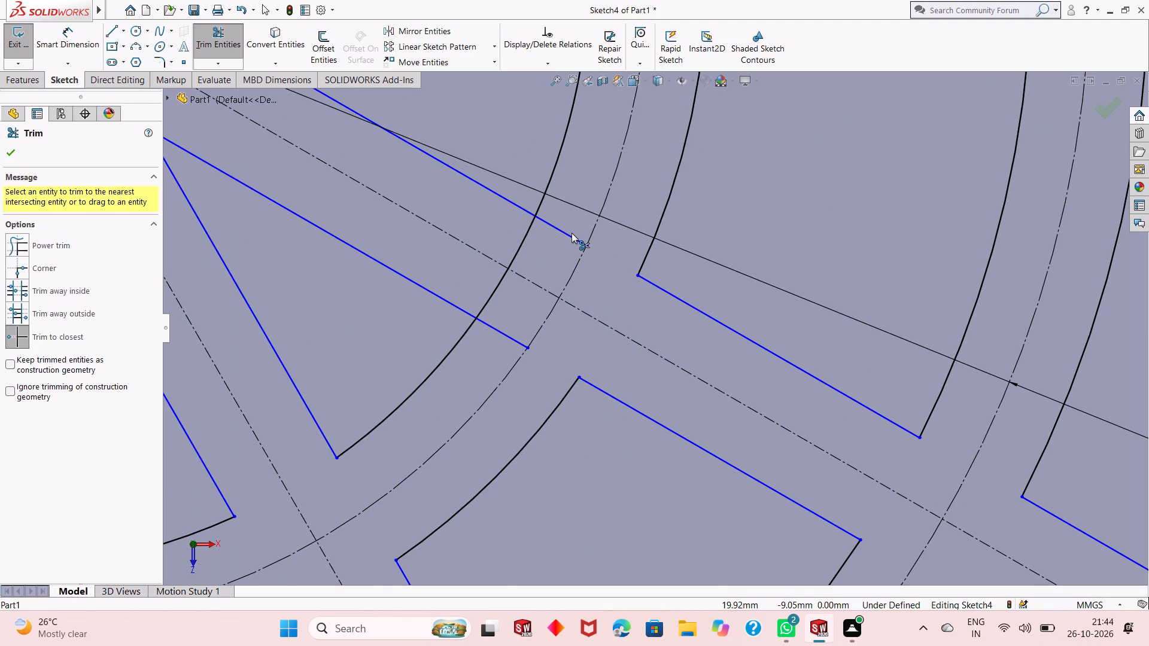
left_click(571, 237)
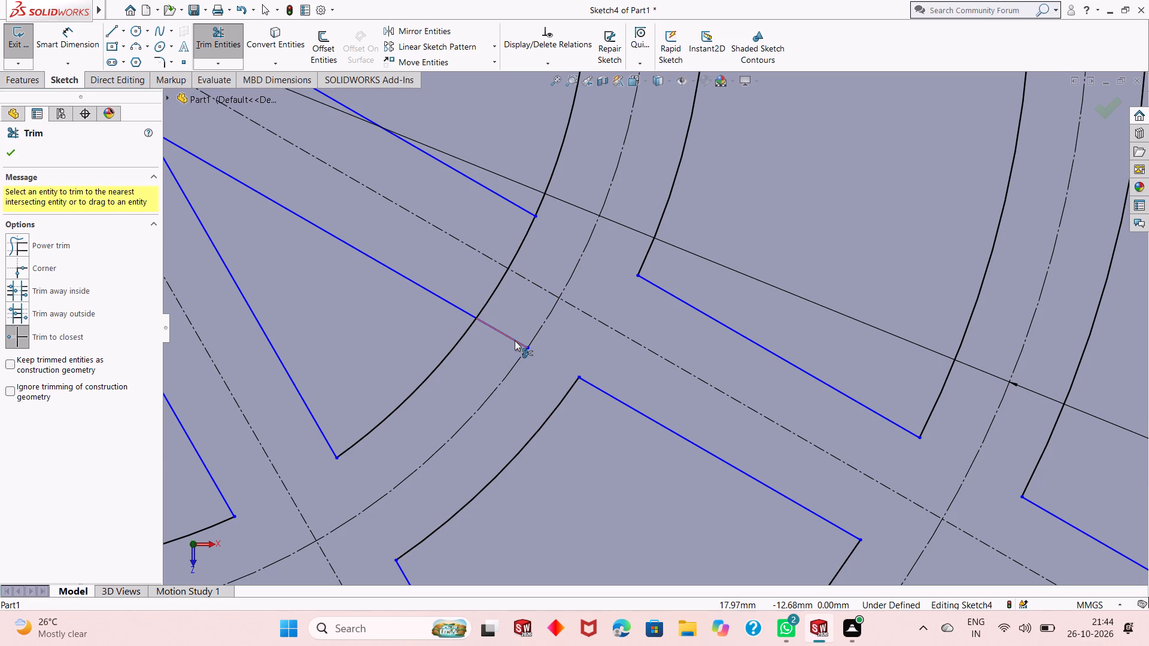
left_click(515, 340)
left_click(499, 287)
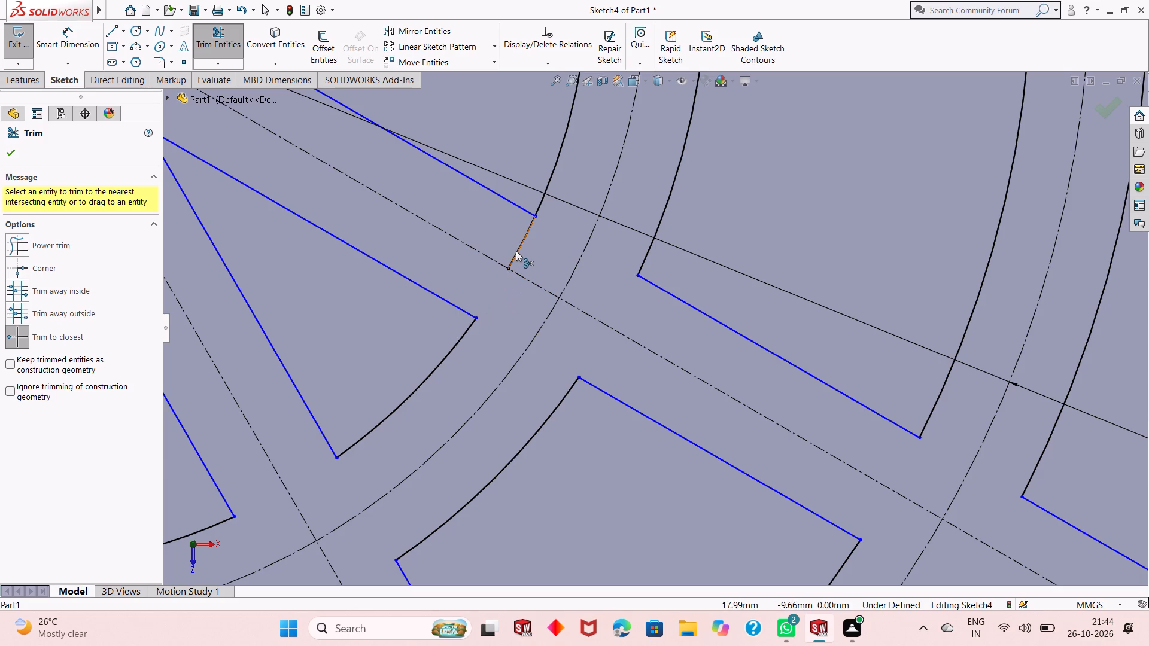
left_click(516, 251)
Near the centre, trim the overlapping inner ends of the two lower-right spokes' facing edges and the horizontal right spoke's lower edge.
scroll(653, 346, "up", 5)
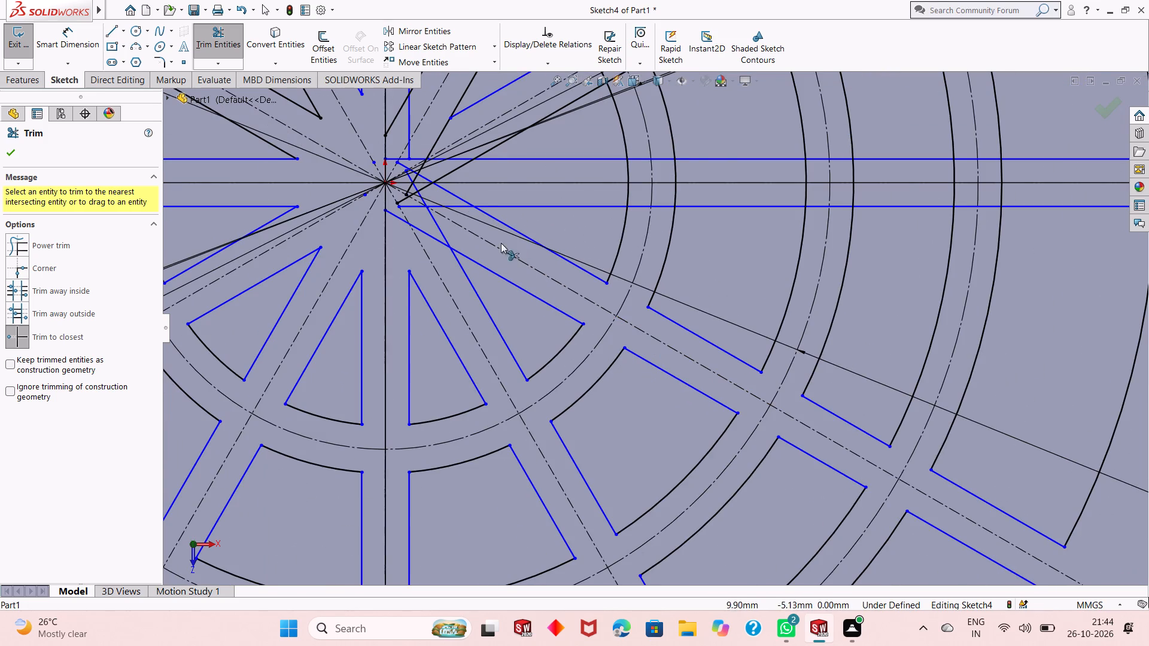
scroll(463, 224, "down", 7)
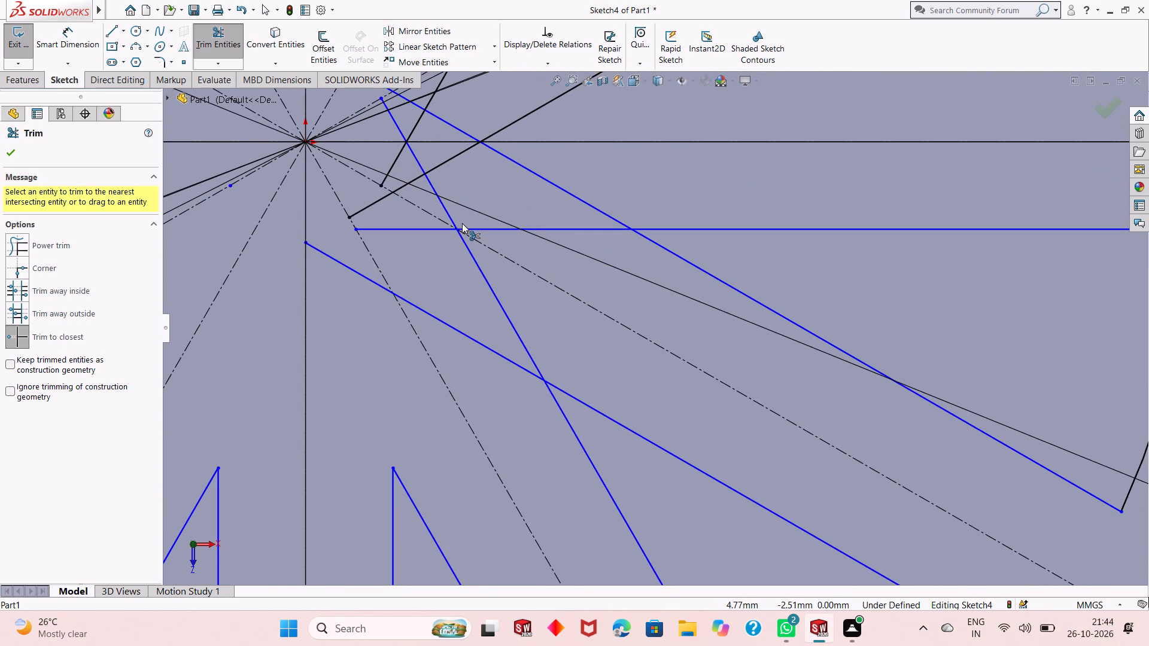
left_click(344, 266)
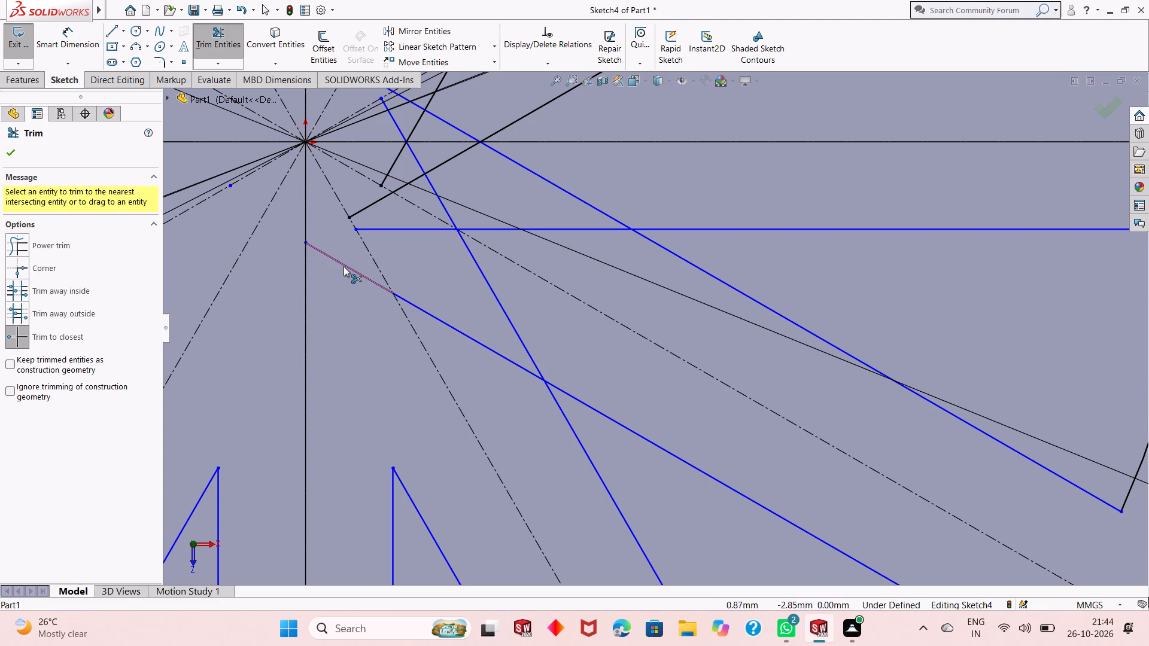
left_click(415, 309)
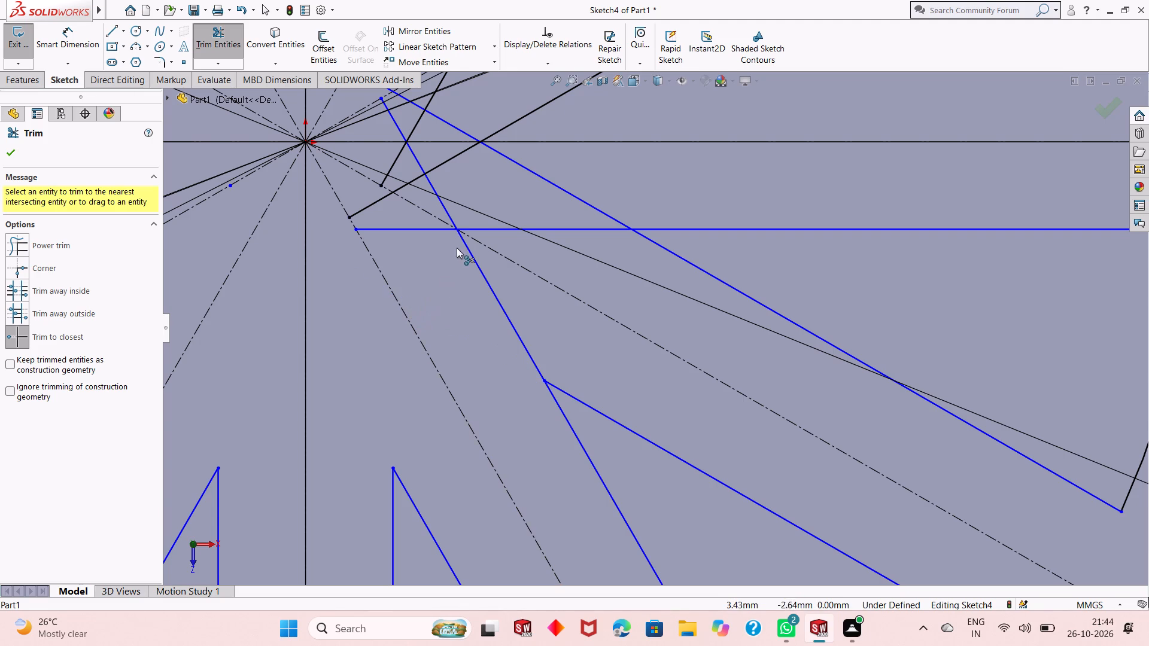
left_click(423, 230)
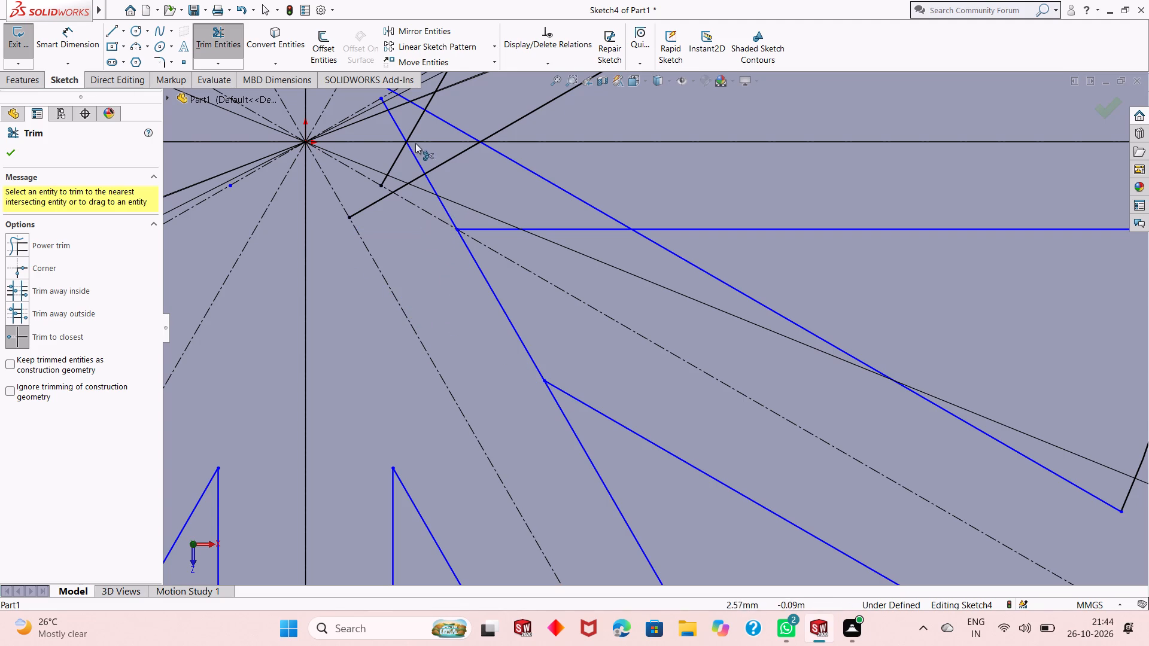
scroll(390, 106, "down", 5)
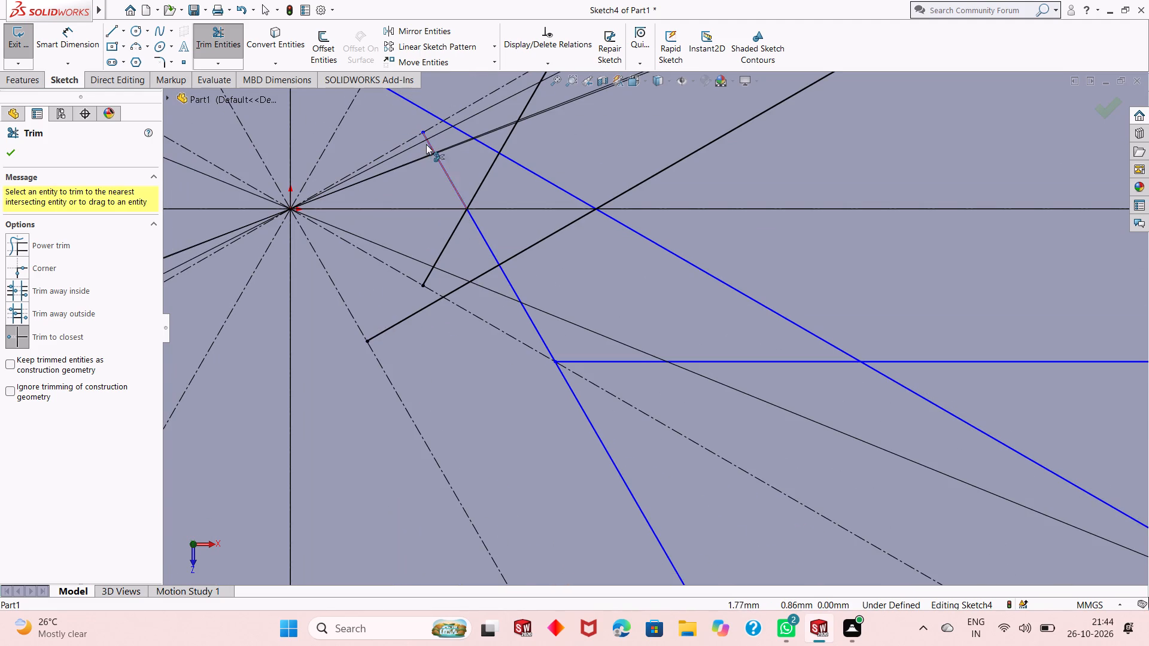
left_click(429, 147)
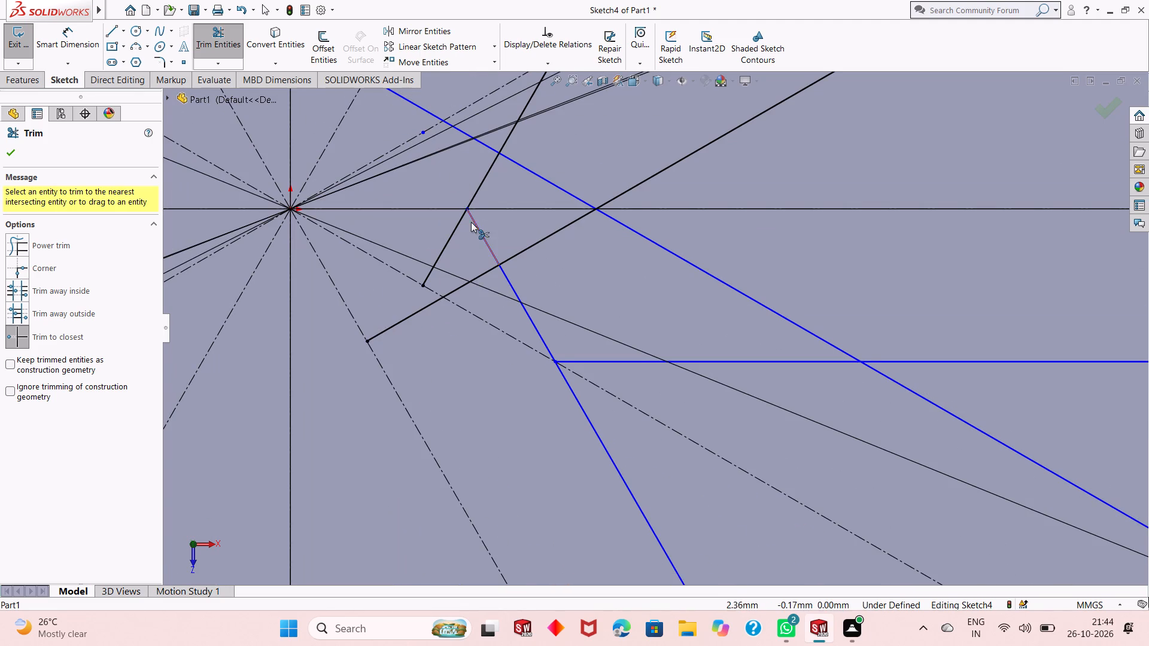
left_click(475, 221)
left_click(503, 271)
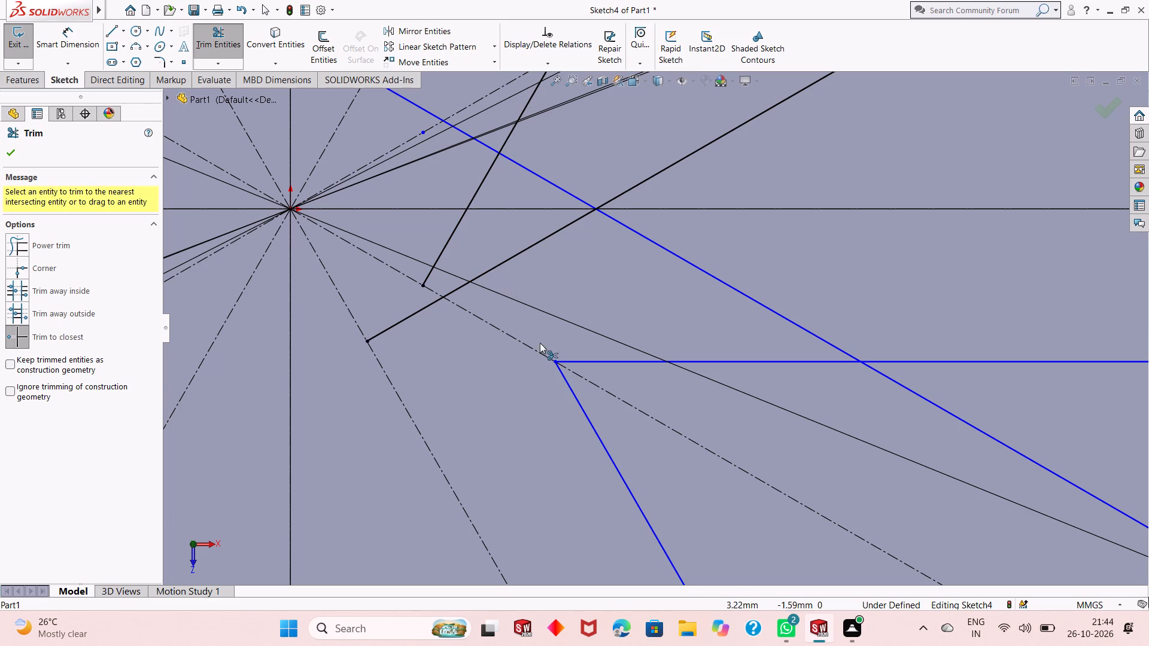
scroll(571, 401, "up", 6)
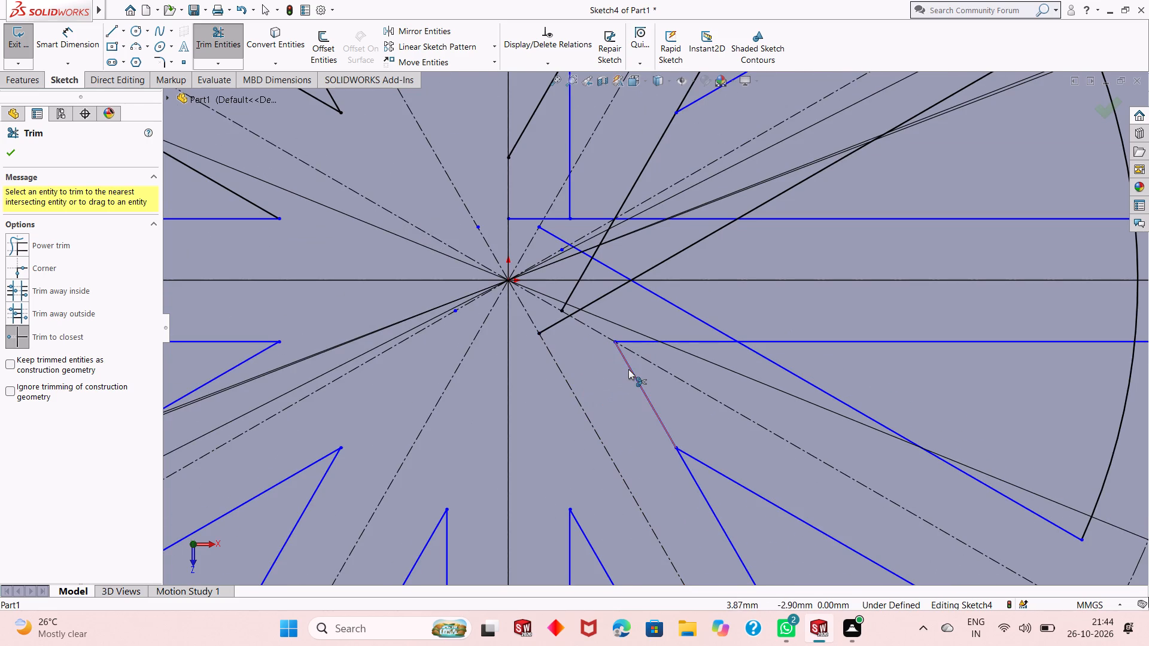
left_click(628, 369)
left_click(633, 342)
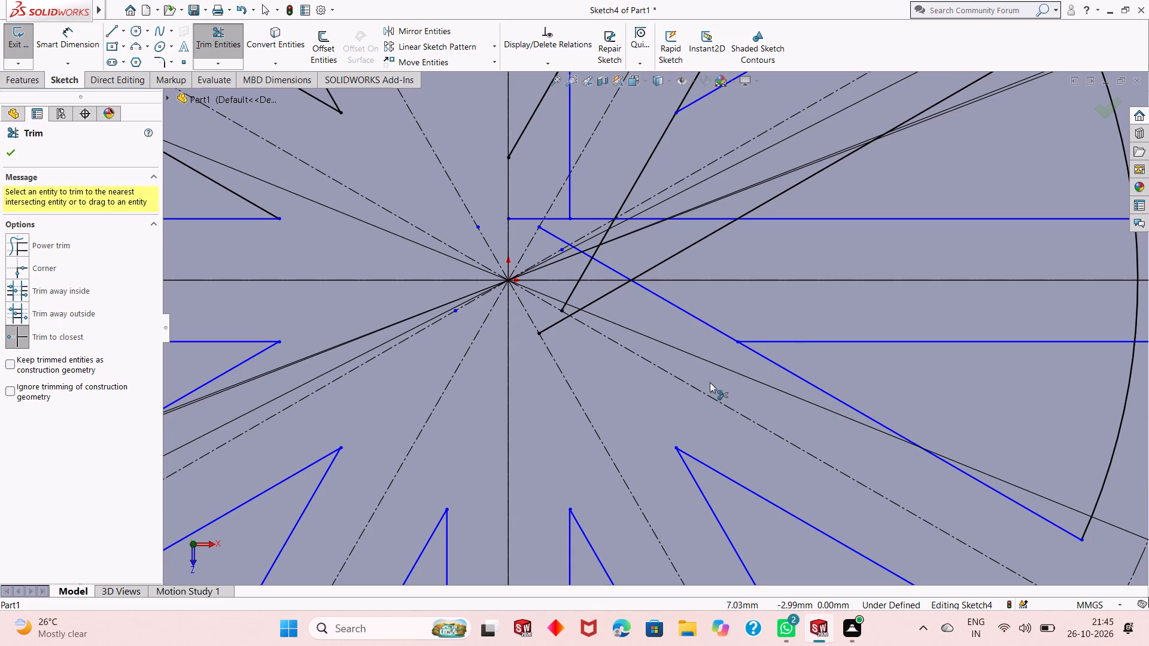
Near the centre, trim the inner ends of the shallower lower-right spoke's upper edge and both upper-right spokes' lower edges.
scroll(627, 477, "up", 7)
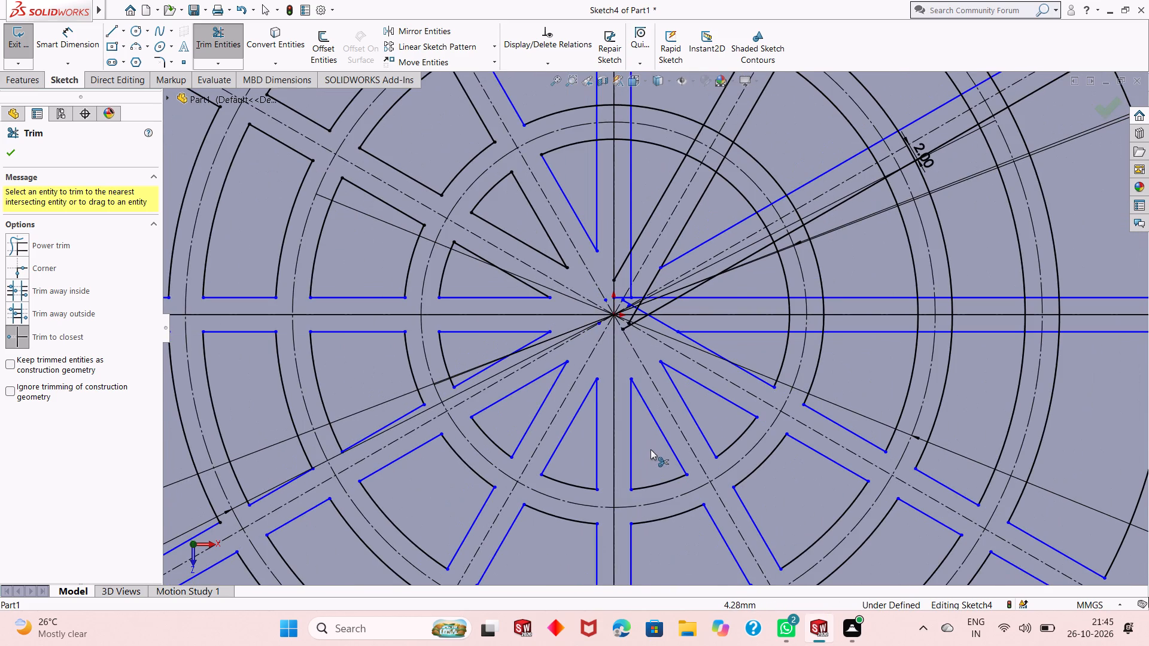
scroll(643, 321, "down", 8)
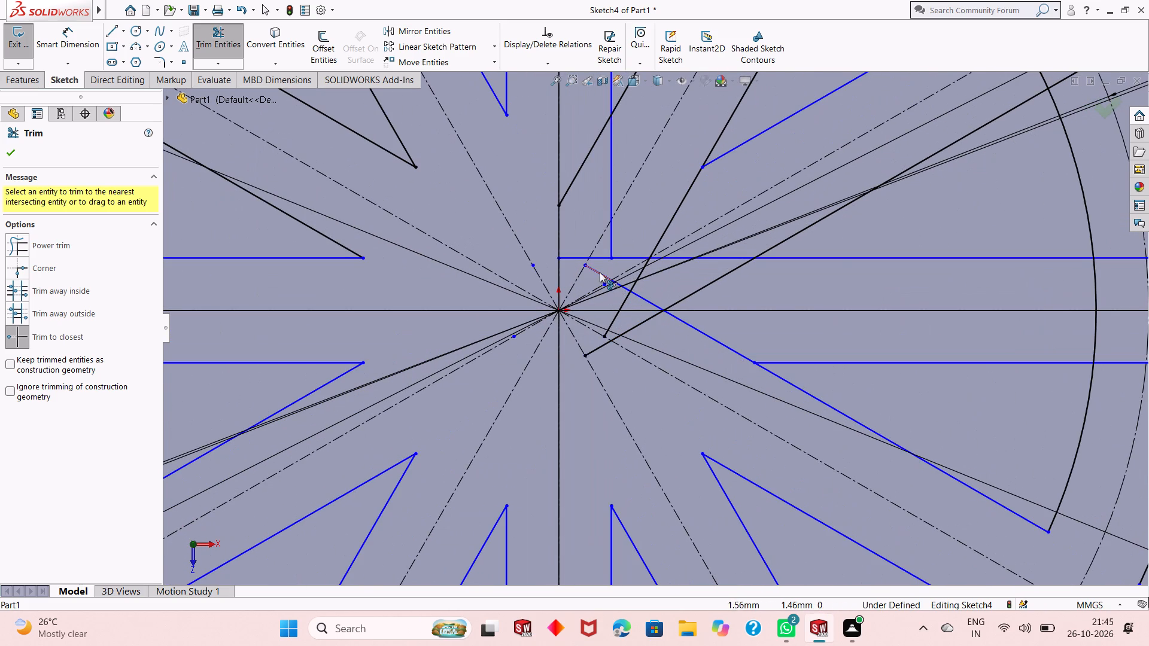
left_click(600, 272)
left_click(618, 285)
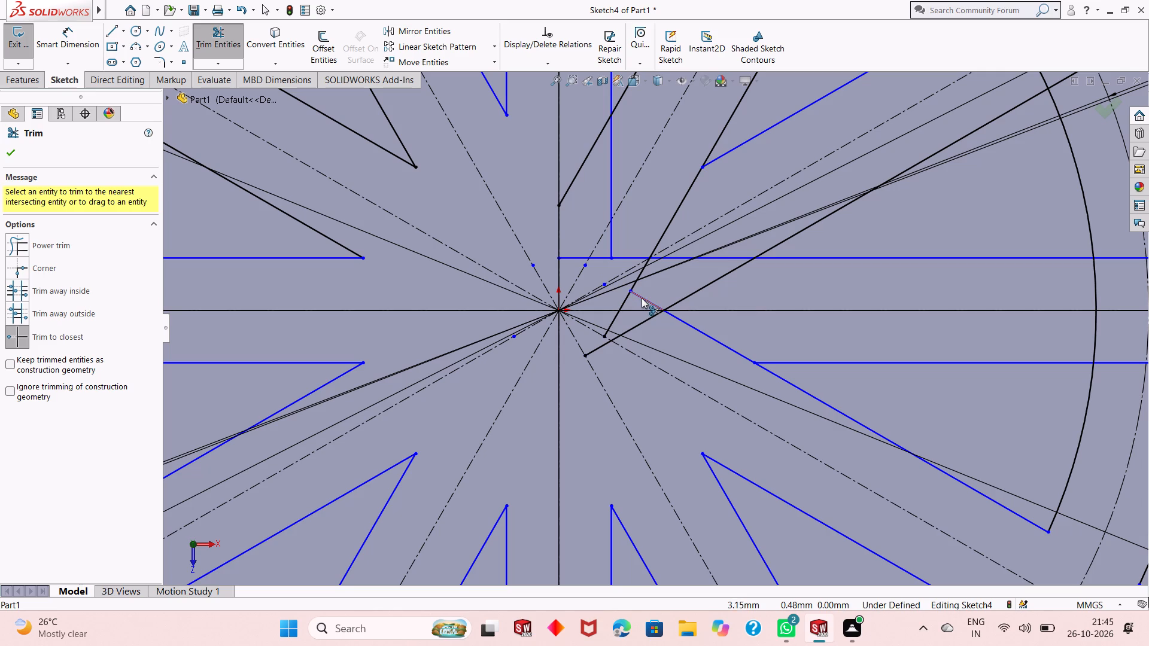
left_click(642, 298)
left_click(617, 318)
left_click(627, 297)
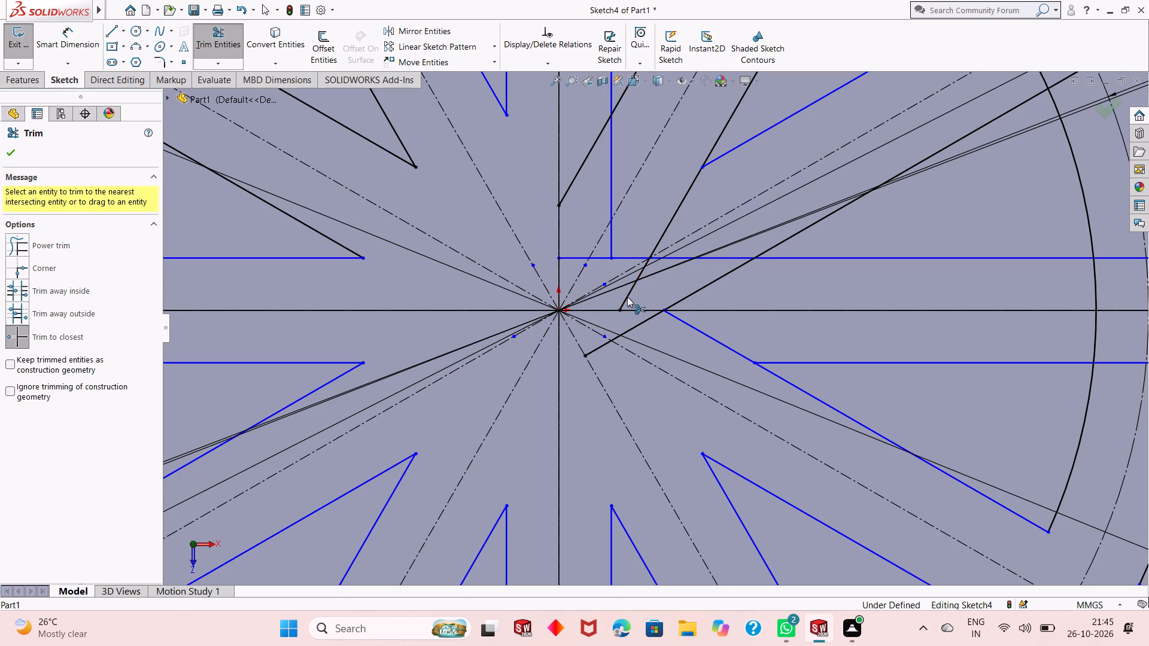
left_click(601, 350)
left_click(629, 331)
scroll(630, 331, "up", 2)
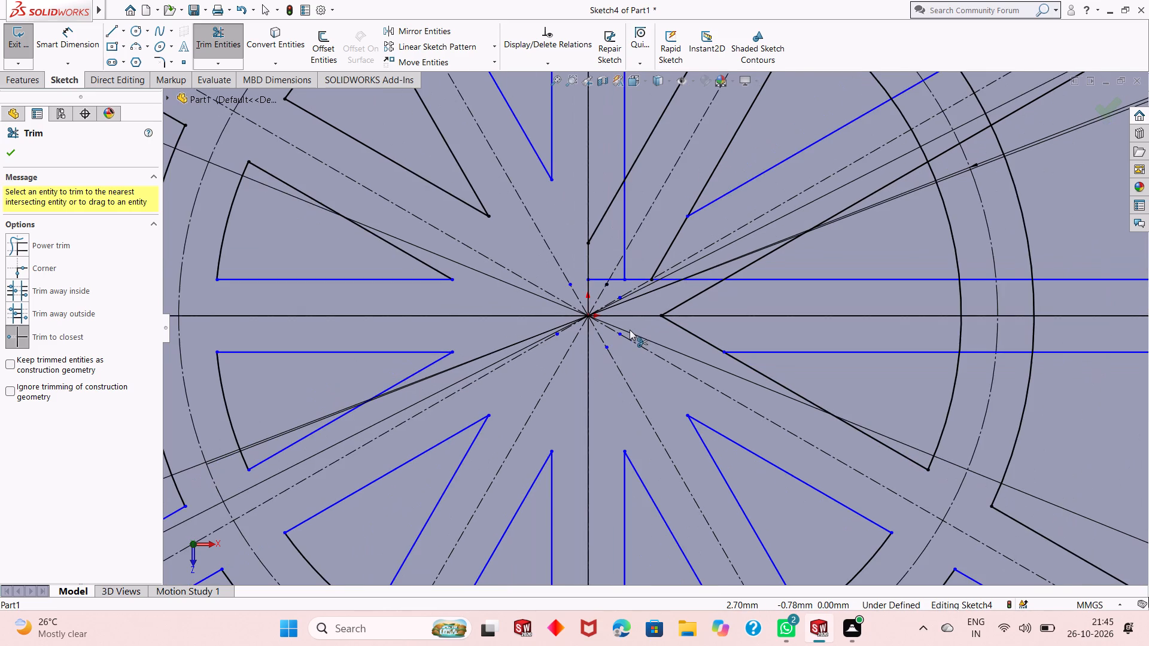
scroll(630, 329, "up", 3)
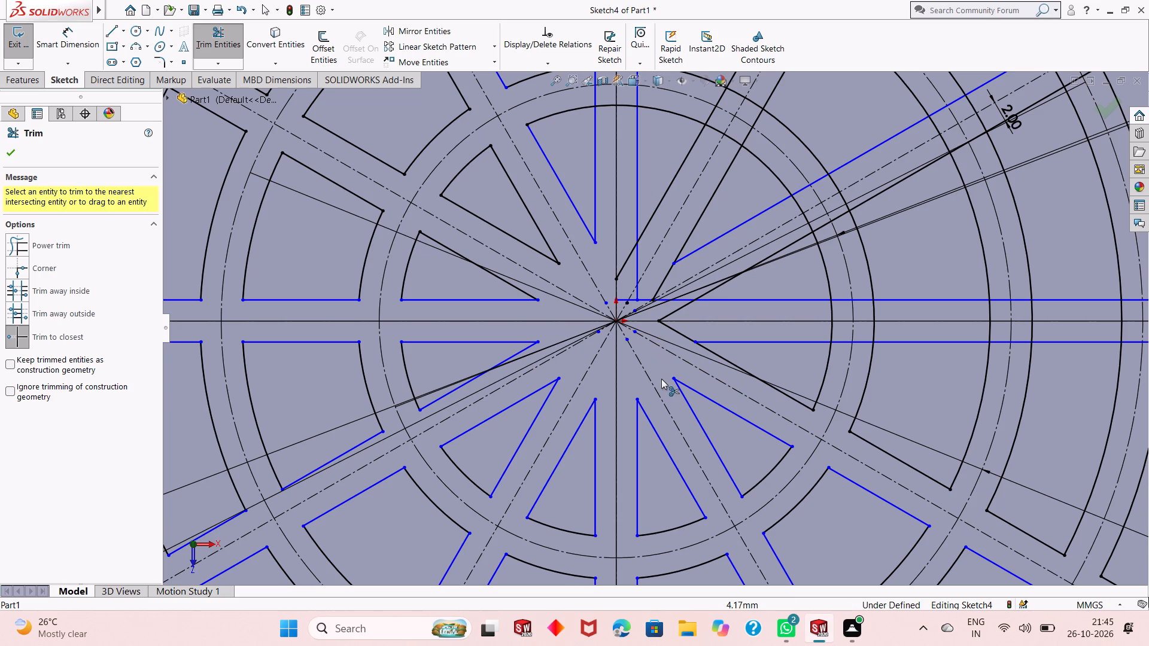
right_click(549, 310)
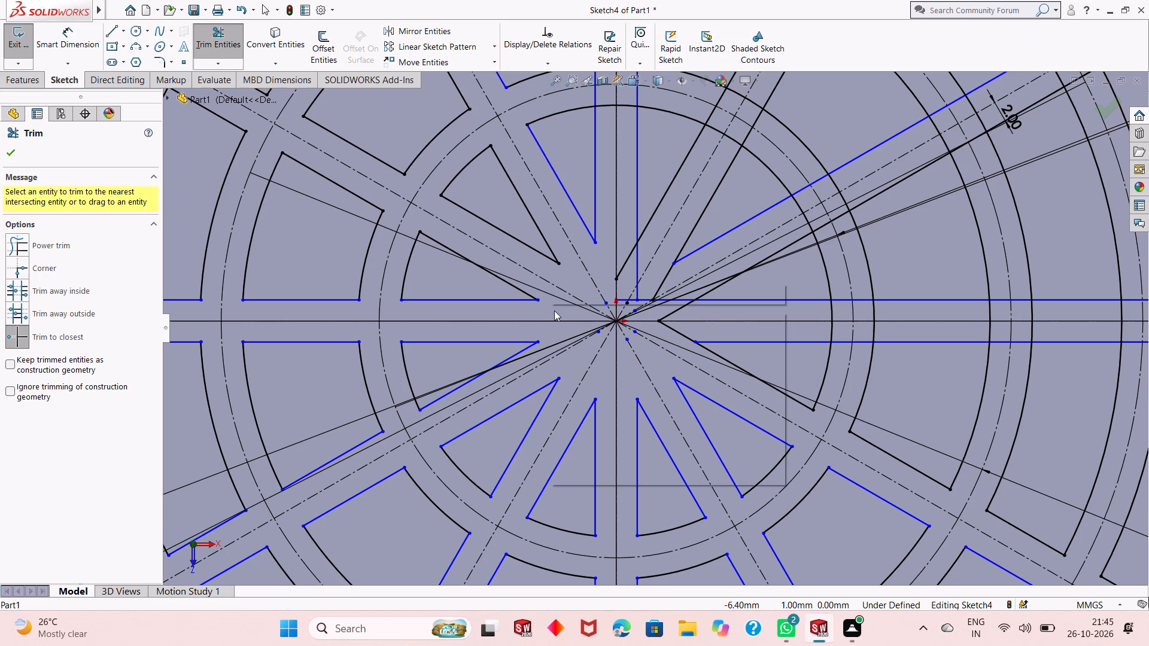
left_click(574, 348)
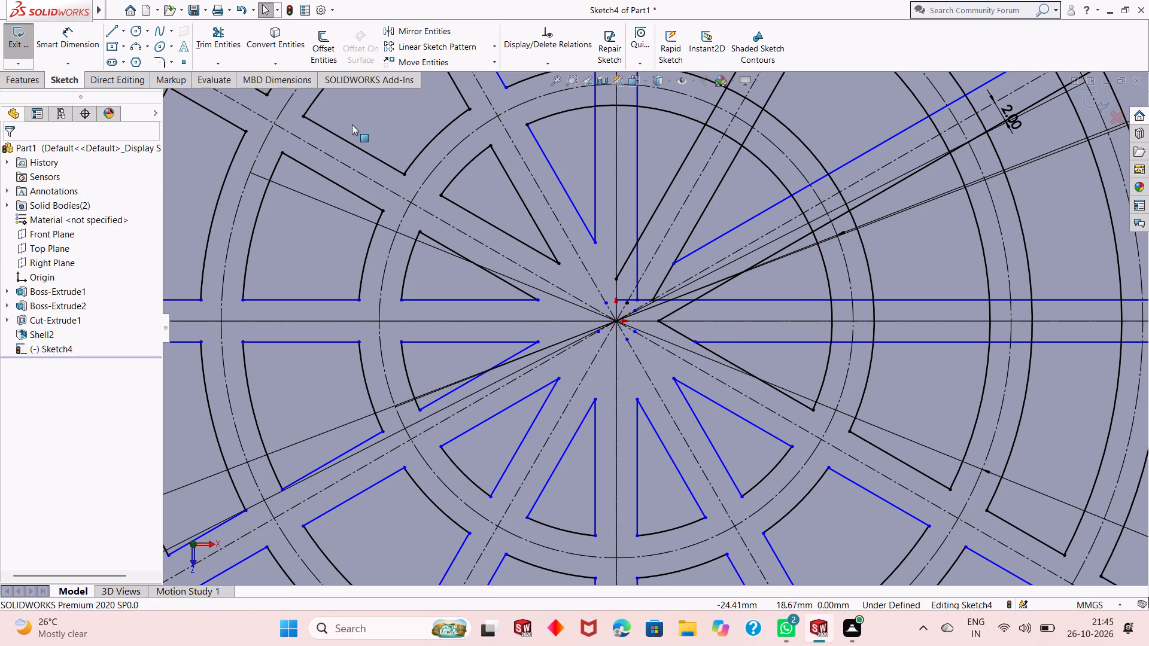
Trim the horizontal right spoke's two edges where they overhang the outermost circle.
left_click(224, 45)
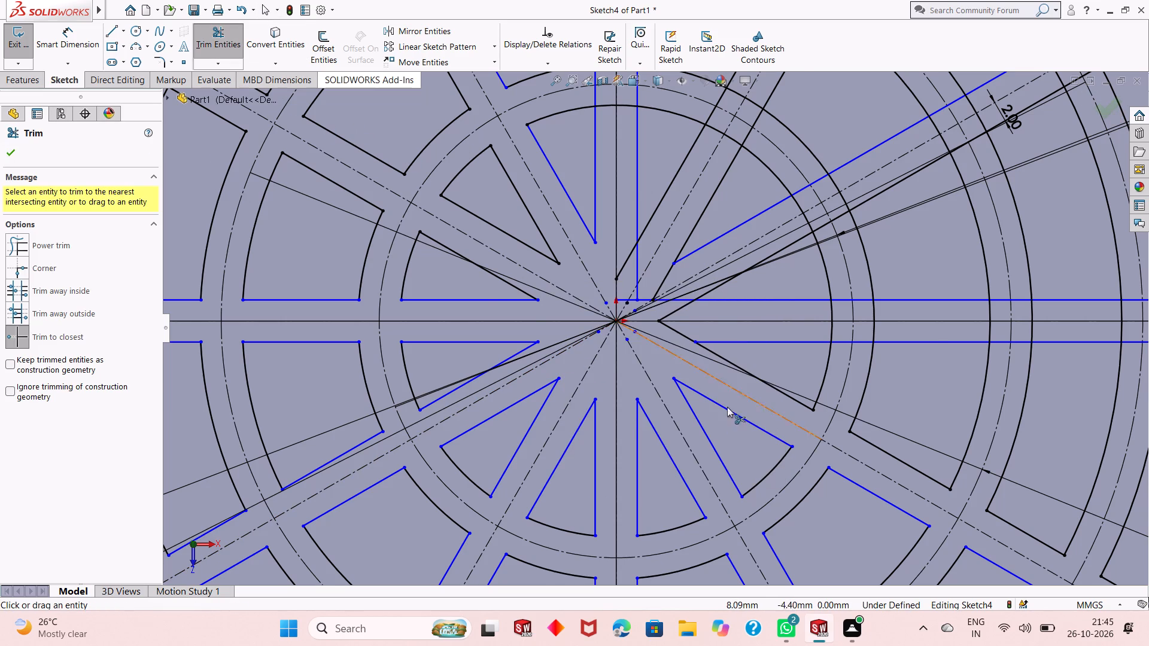
scroll(738, 436, "up", 6)
scroll(856, 301, "down", 3)
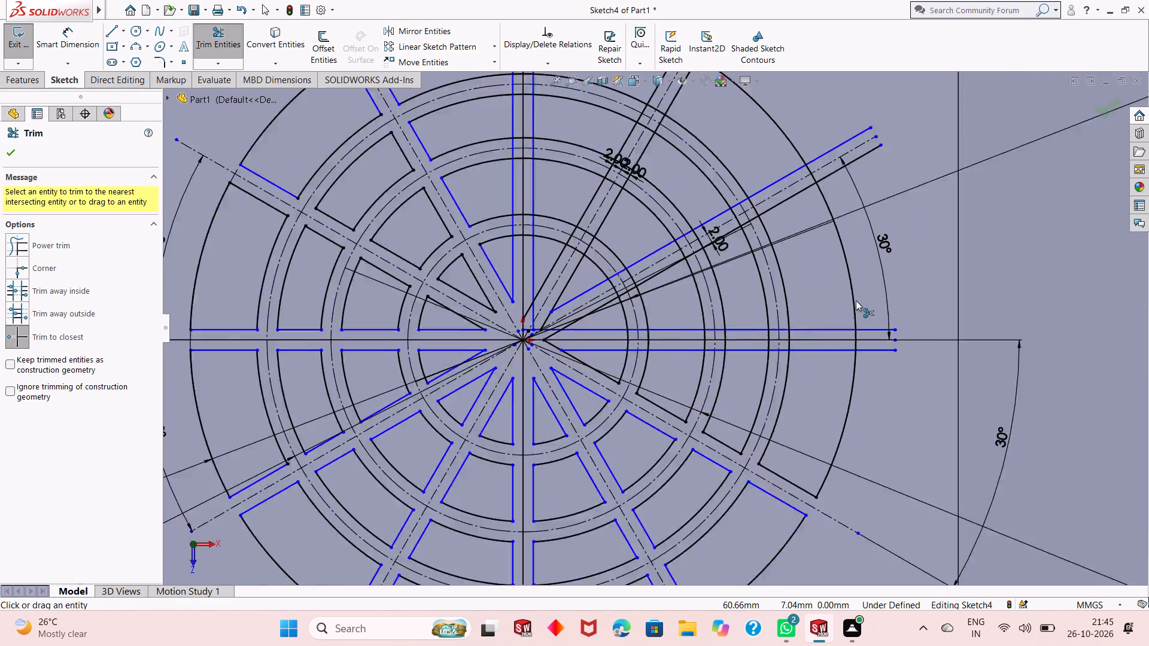
scroll(856, 300, "down", 2)
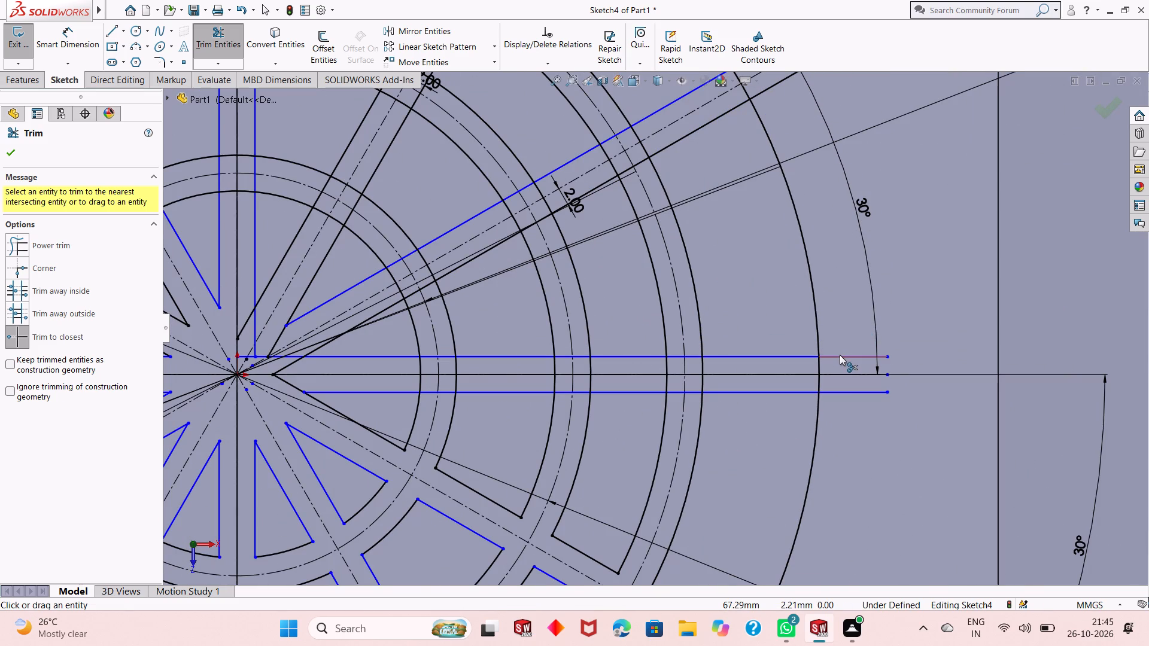
left_click(840, 355)
left_click(855, 391)
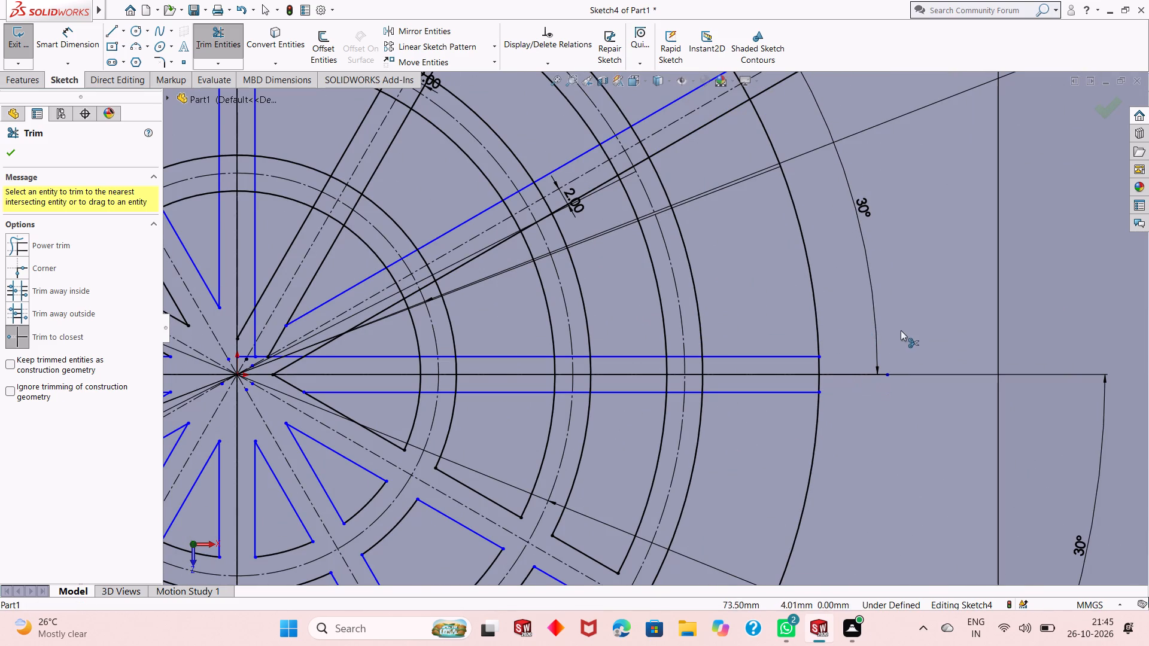
Trim the outermost circle's arc segments between the two edges of the horizontal right spoke.
left_click(818, 365)
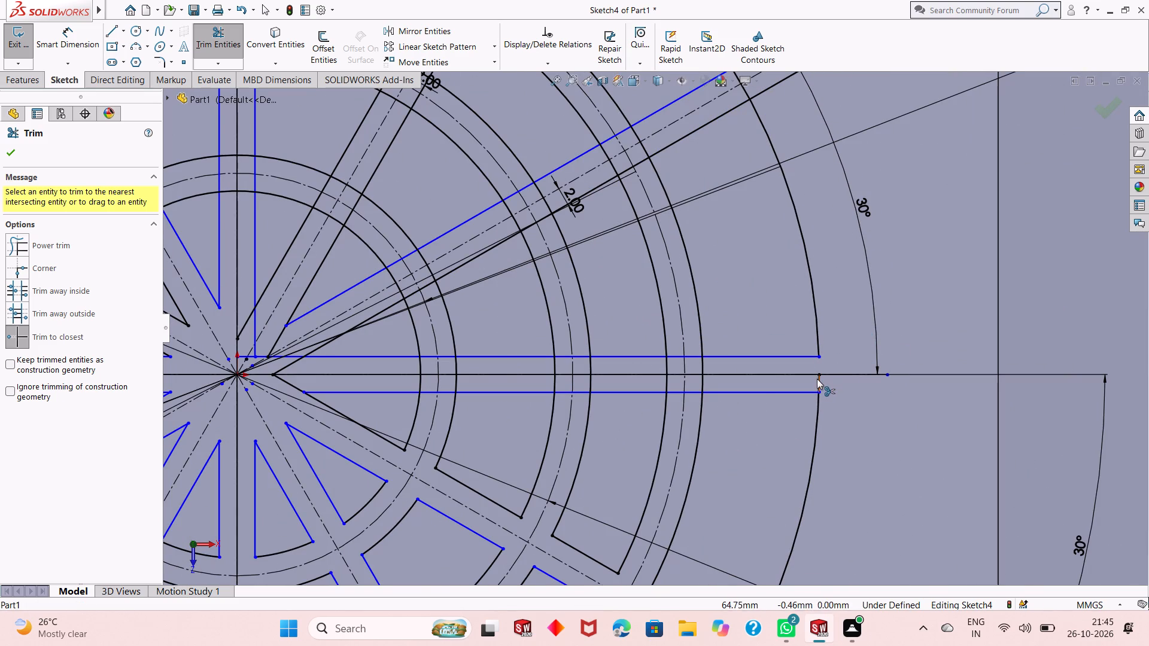
left_click(817, 379)
Trim the arcs and spoke edge segments where the horizontal right spoke crosses the outer ring band, leaving an open junction.
left_click(706, 364)
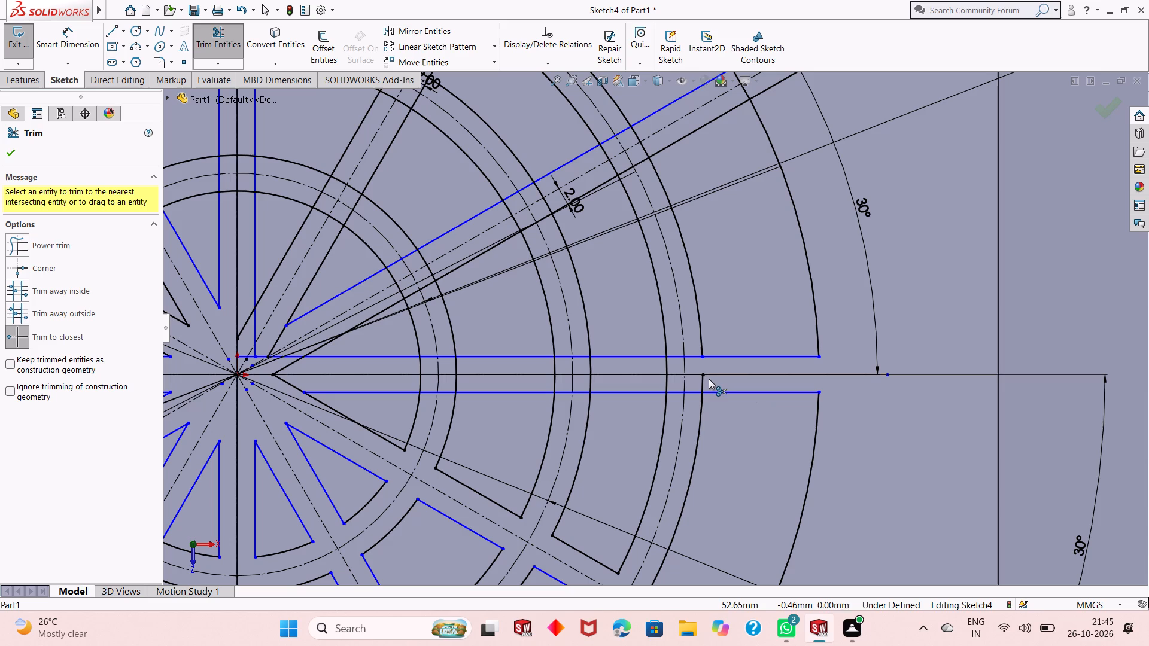
left_click(704, 381)
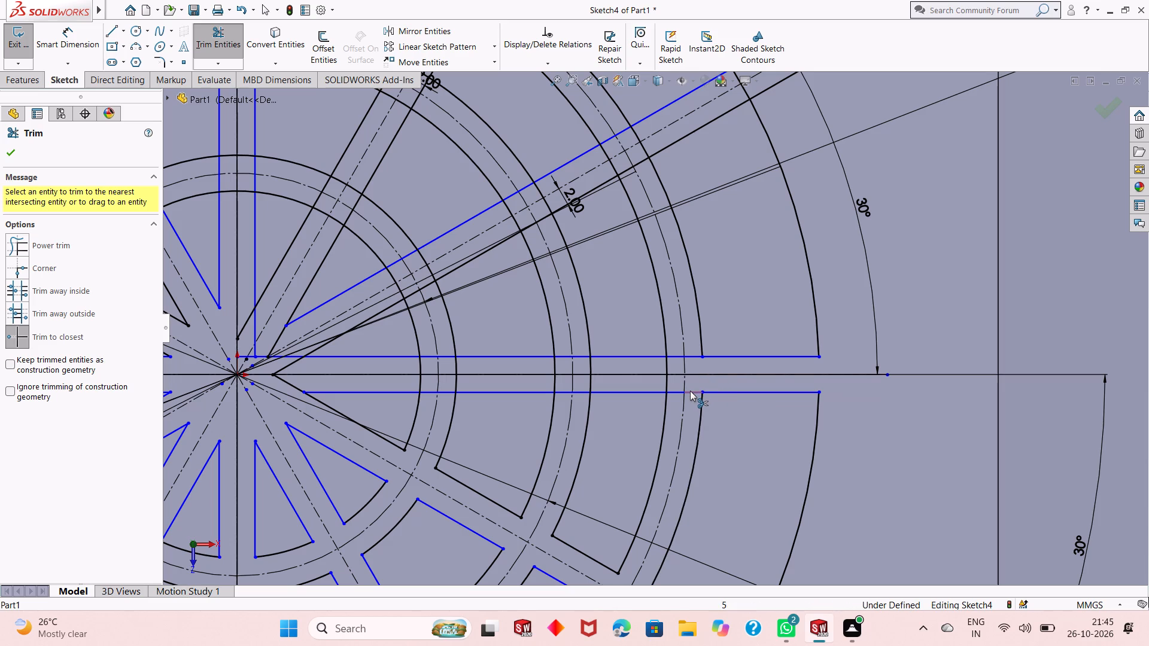
left_click(690, 391)
left_click(691, 357)
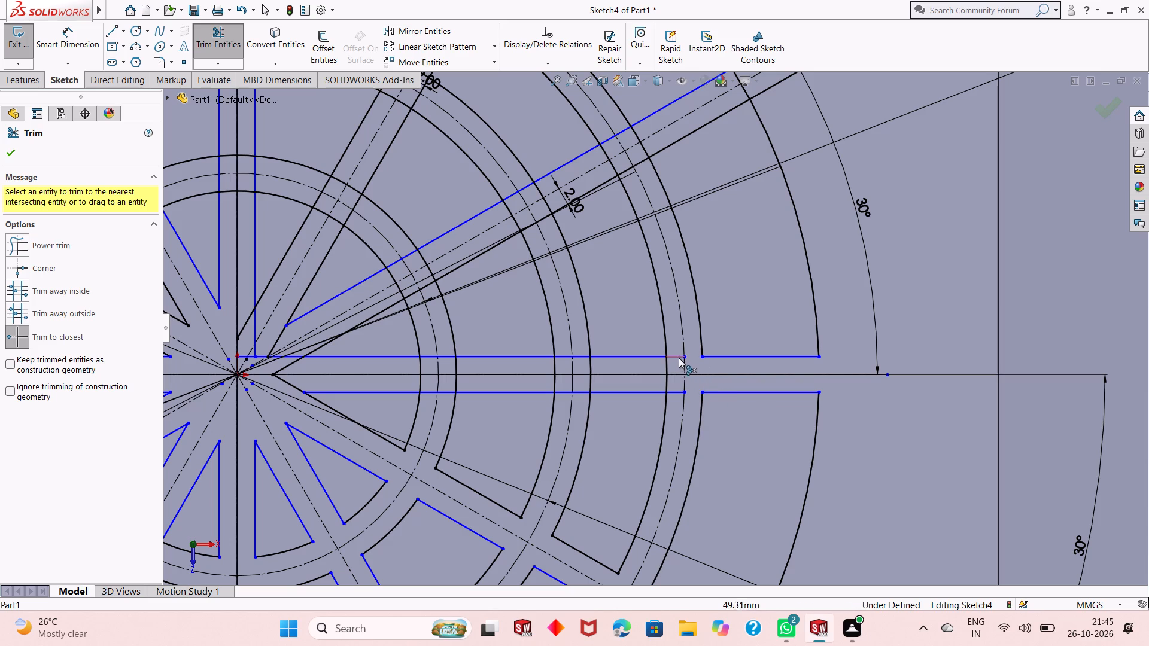
left_click(679, 358)
left_click(672, 393)
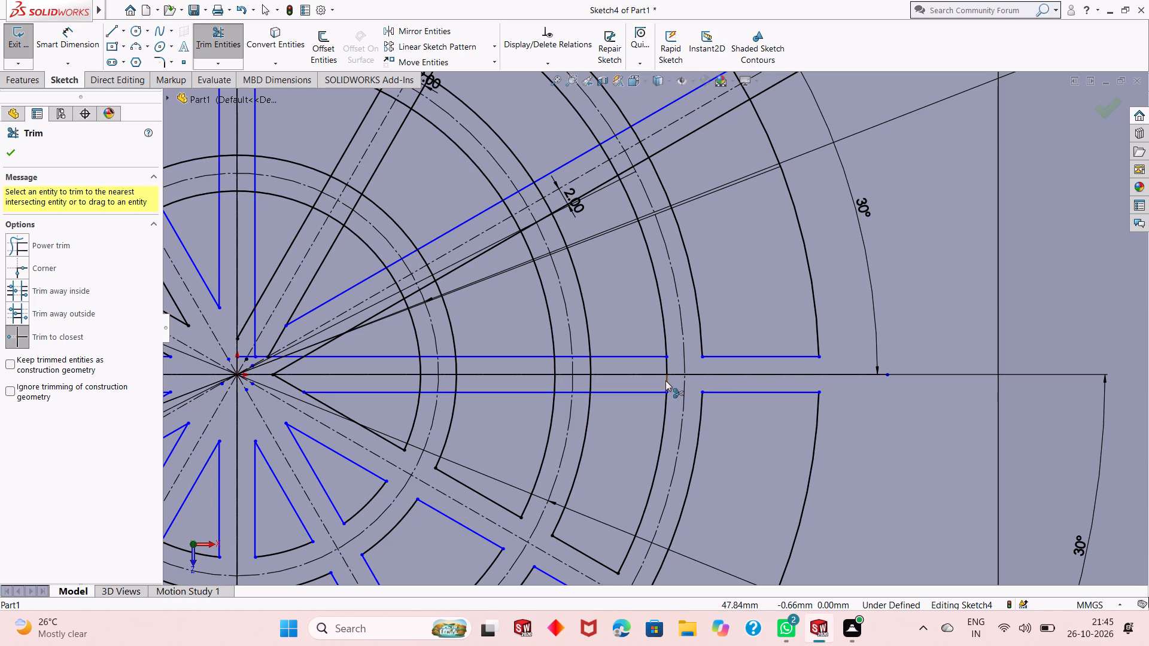
left_click(665, 380)
left_click(667, 369)
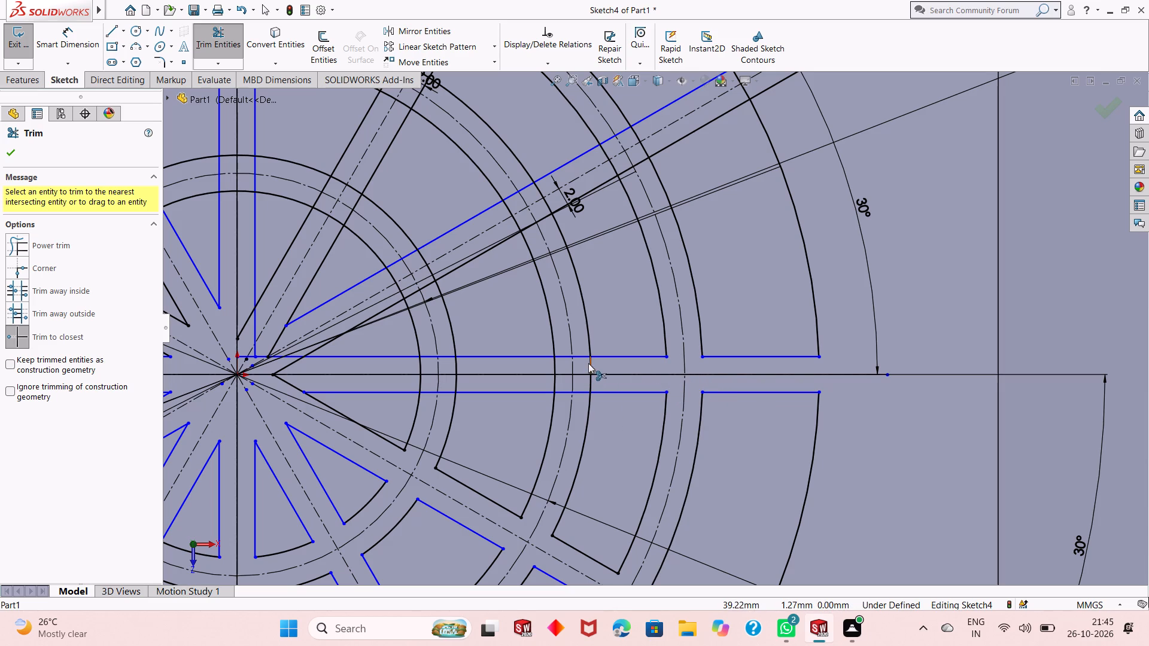
Trim the arcs and spoke edge segments where the horizontal right spoke crosses the middle ring band, leaving an open junction.
left_click(588, 363)
left_click(591, 381)
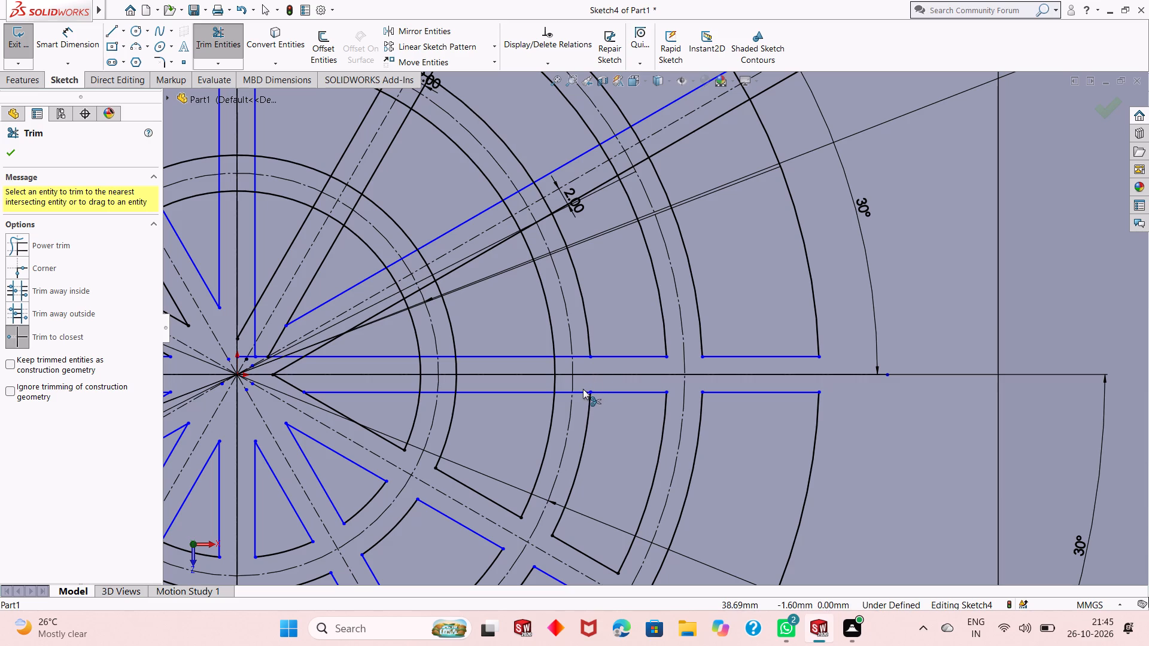
left_click(582, 389)
left_click(582, 355)
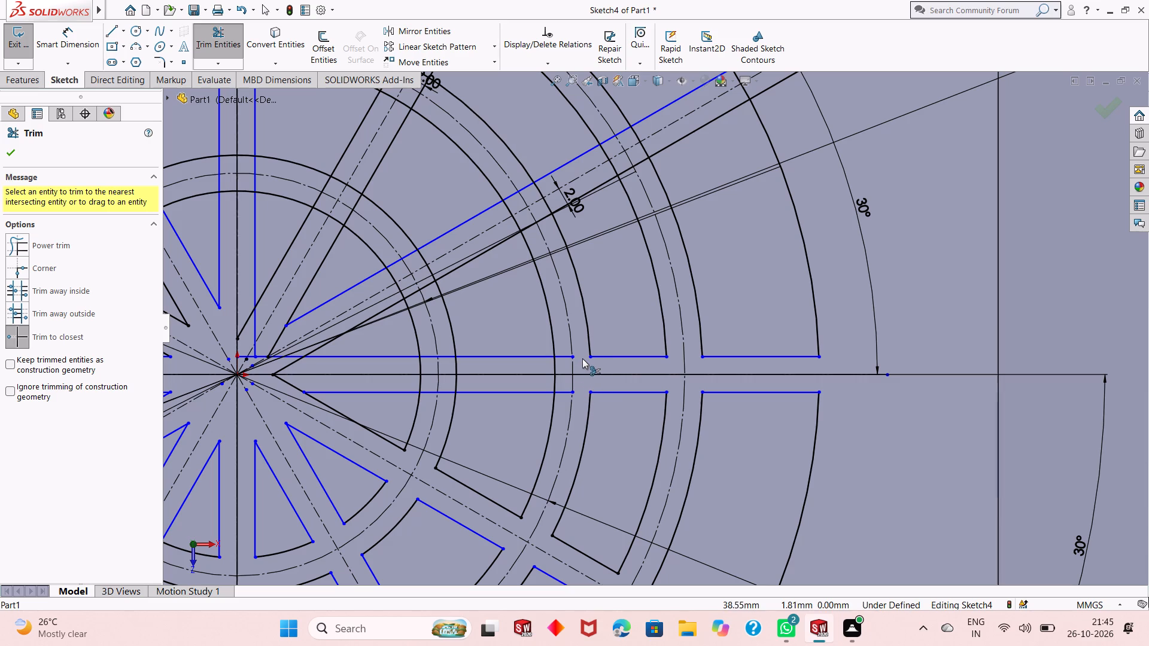
left_click(563, 358)
left_click(560, 391)
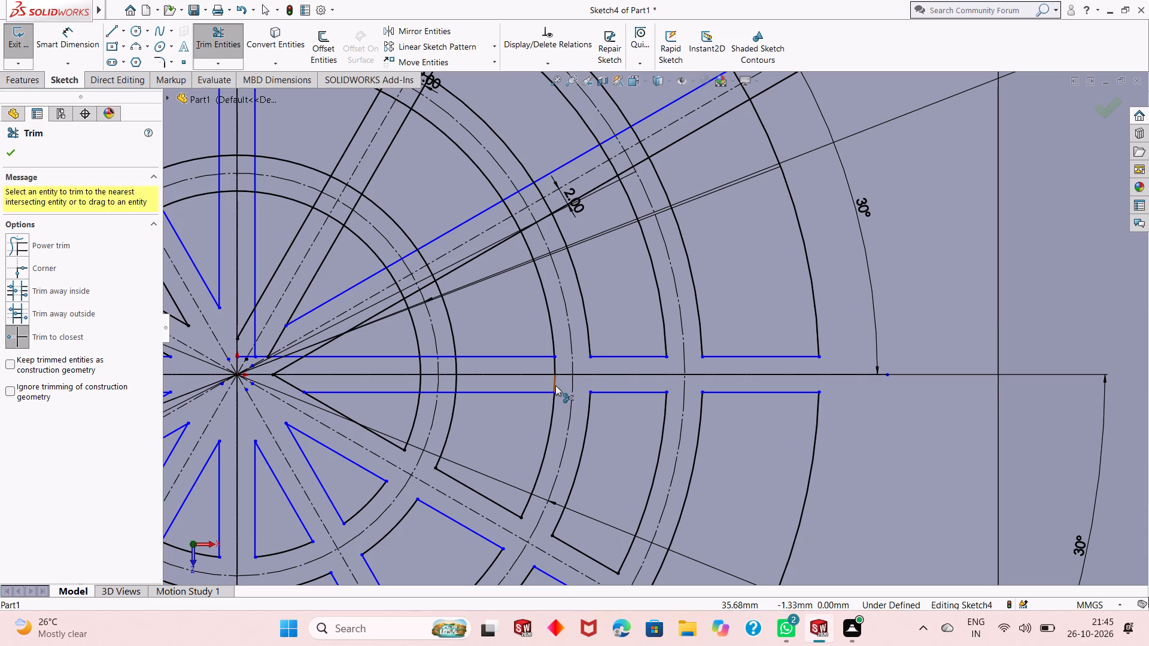
left_click(555, 383)
left_click(555, 365)
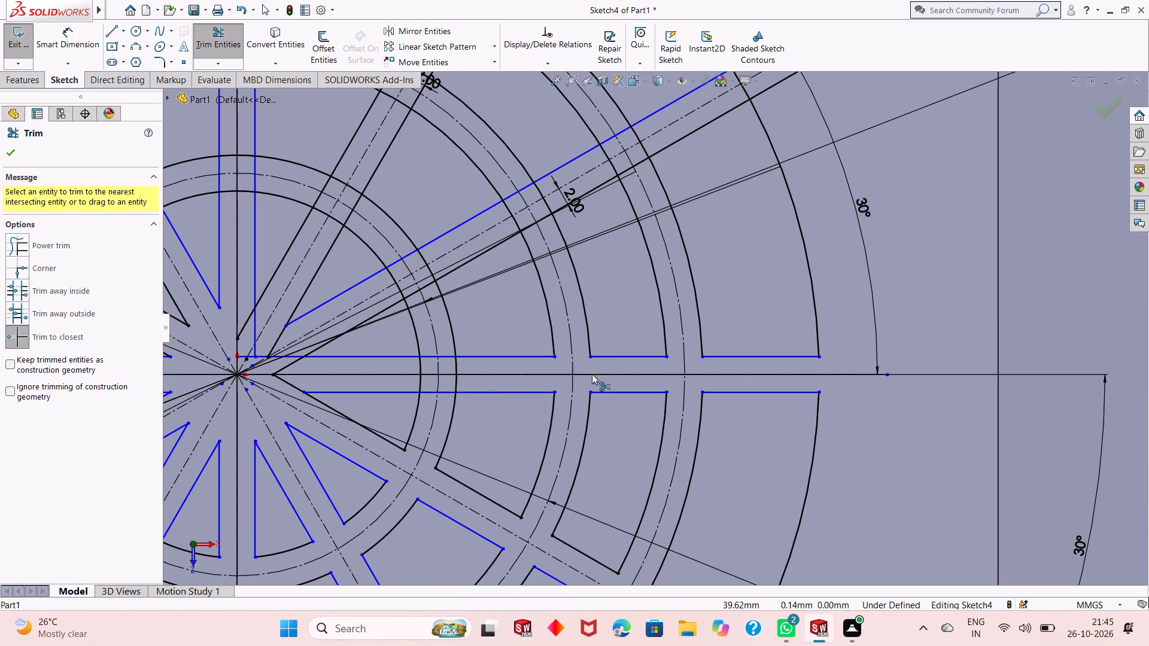
Trim the arcs and spoke edge segments where the horizontal right spoke crosses the innermost ring band, leaving an open junction.
scroll(592, 374, "up", 2)
scroll(500, 352, "down", 4)
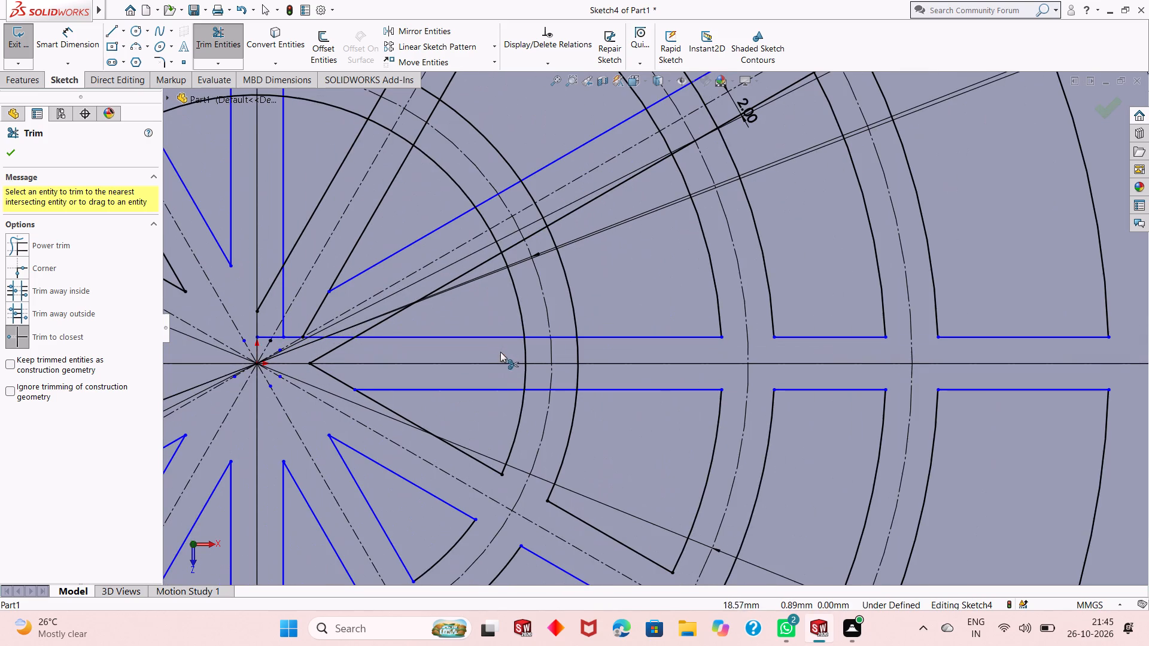
left_click(576, 351)
left_click(577, 372)
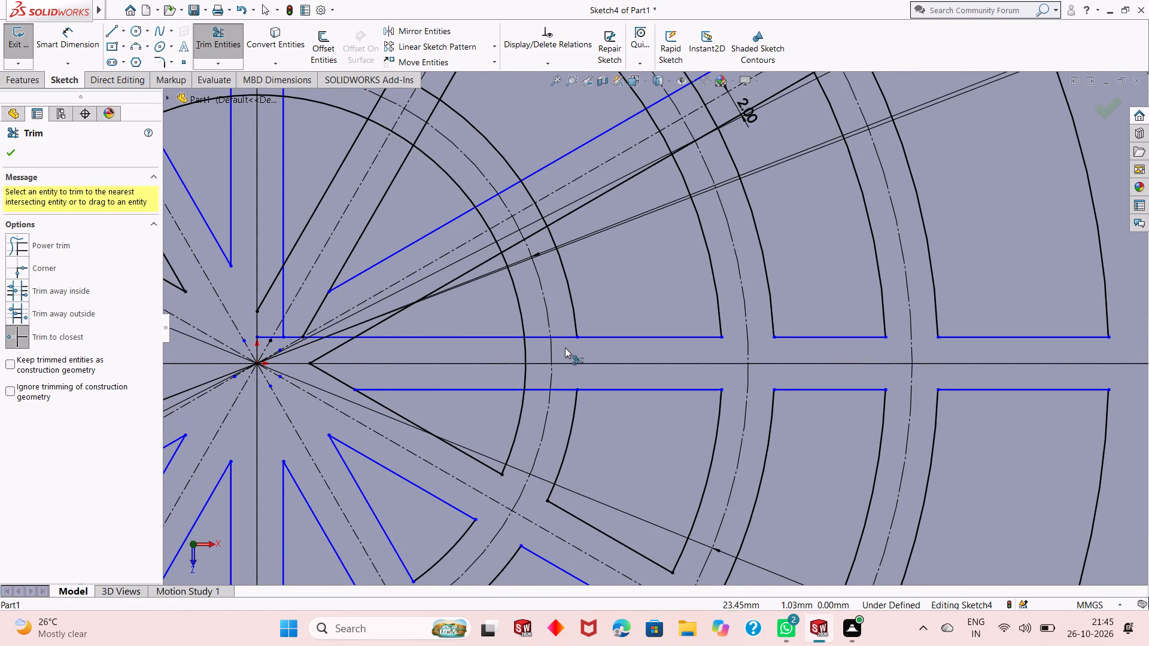
left_click(568, 340)
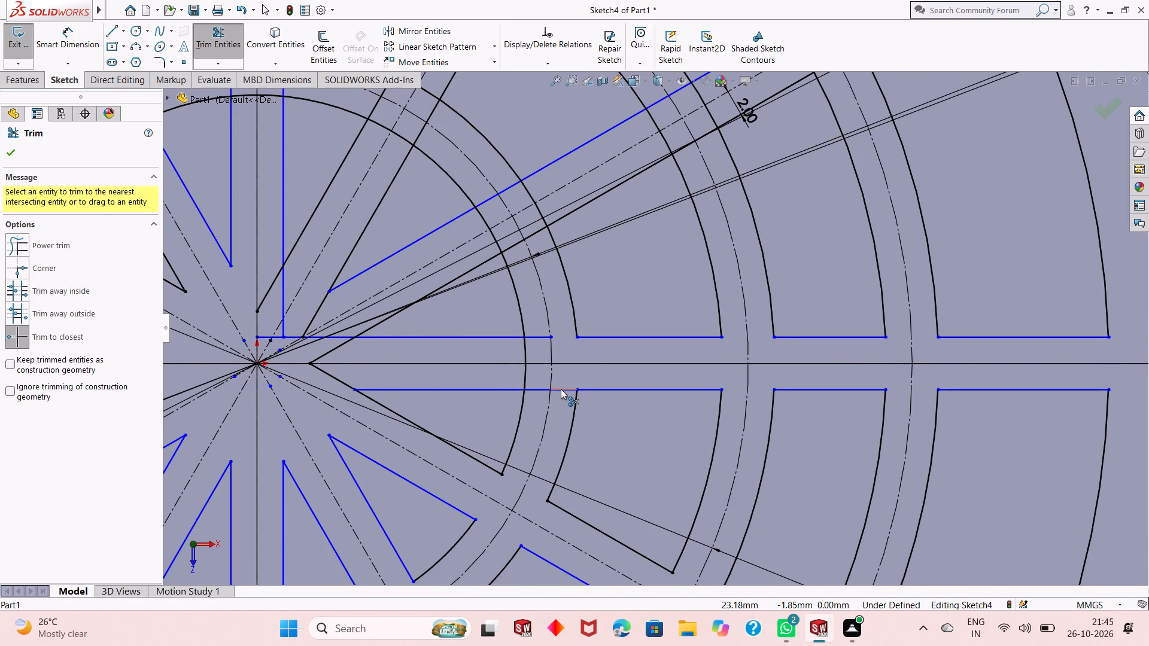
left_click(561, 389)
left_click(546, 387)
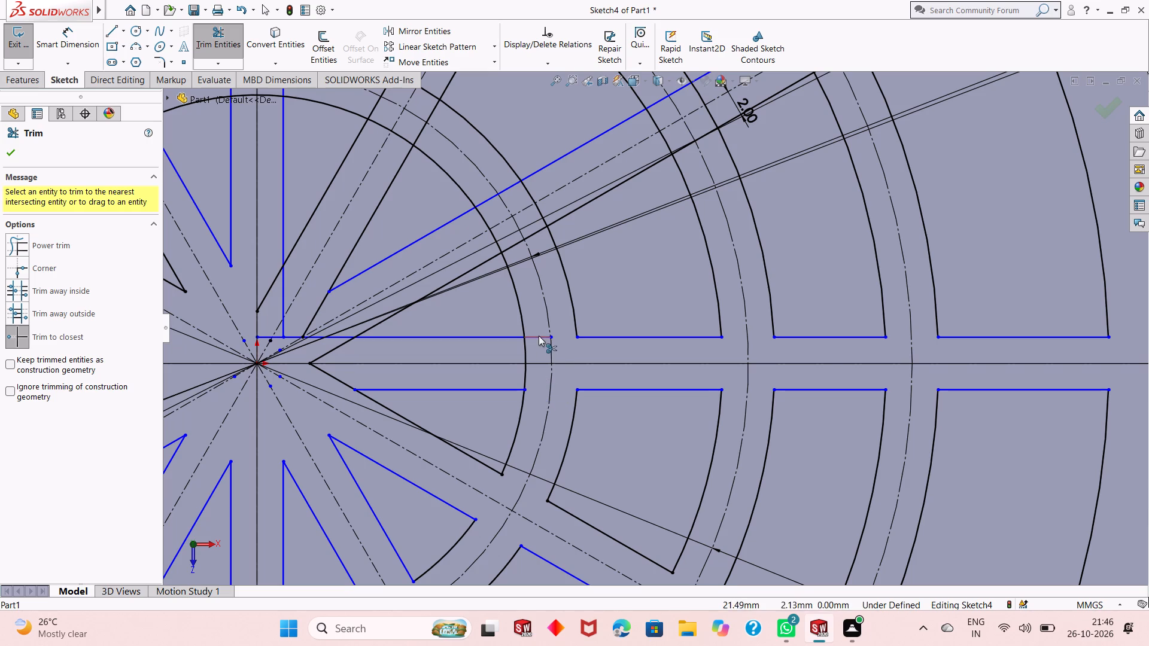
left_click(539, 336)
left_click(528, 354)
left_click(528, 371)
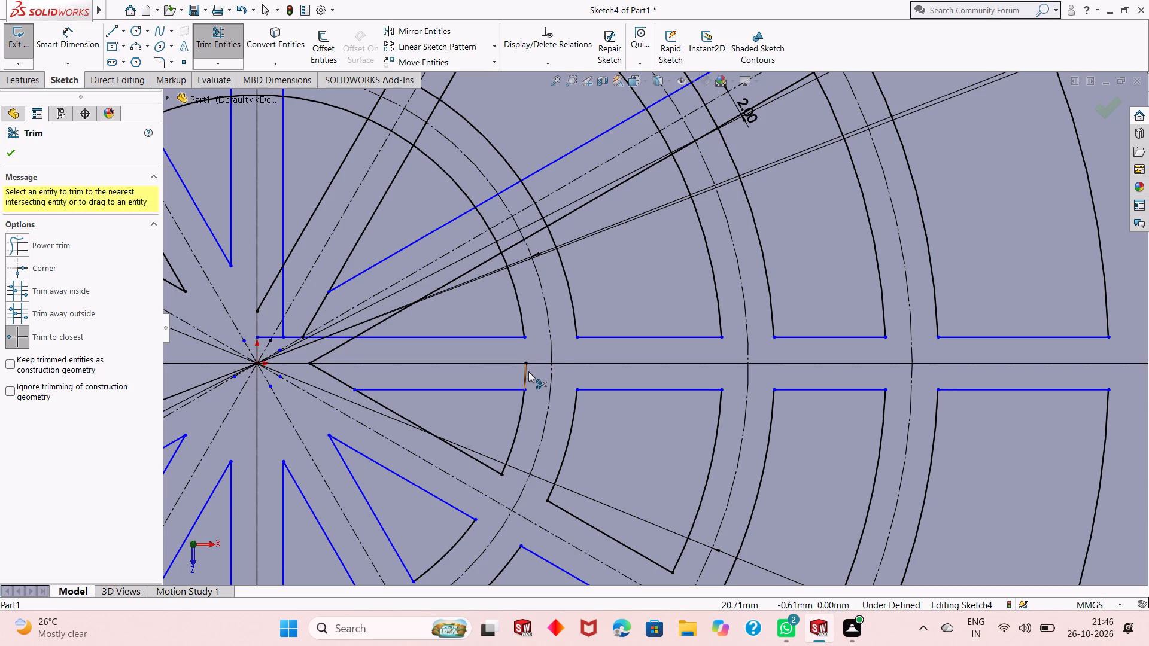
Near the centre, trim the inner ends of the shallower lower-right spoke's upper edge and shallower upper-right spoke's lower edge lying inside the horizontal right spoke.
scroll(580, 406, "up", 1)
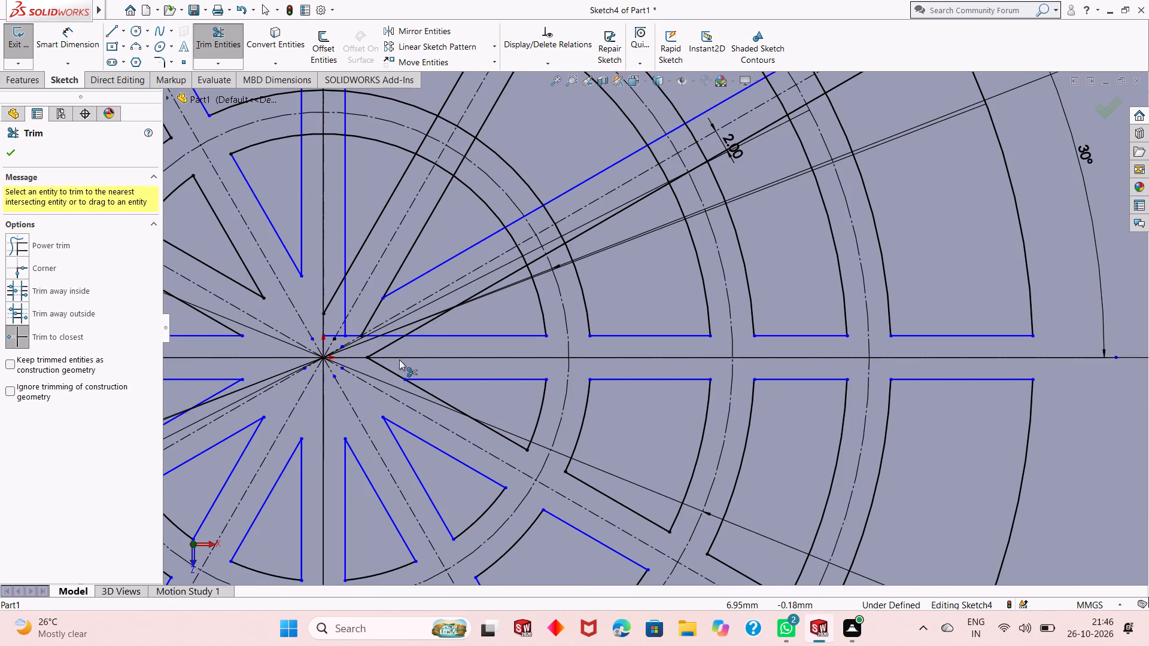
scroll(399, 359, "down", 4)
left_click(415, 364)
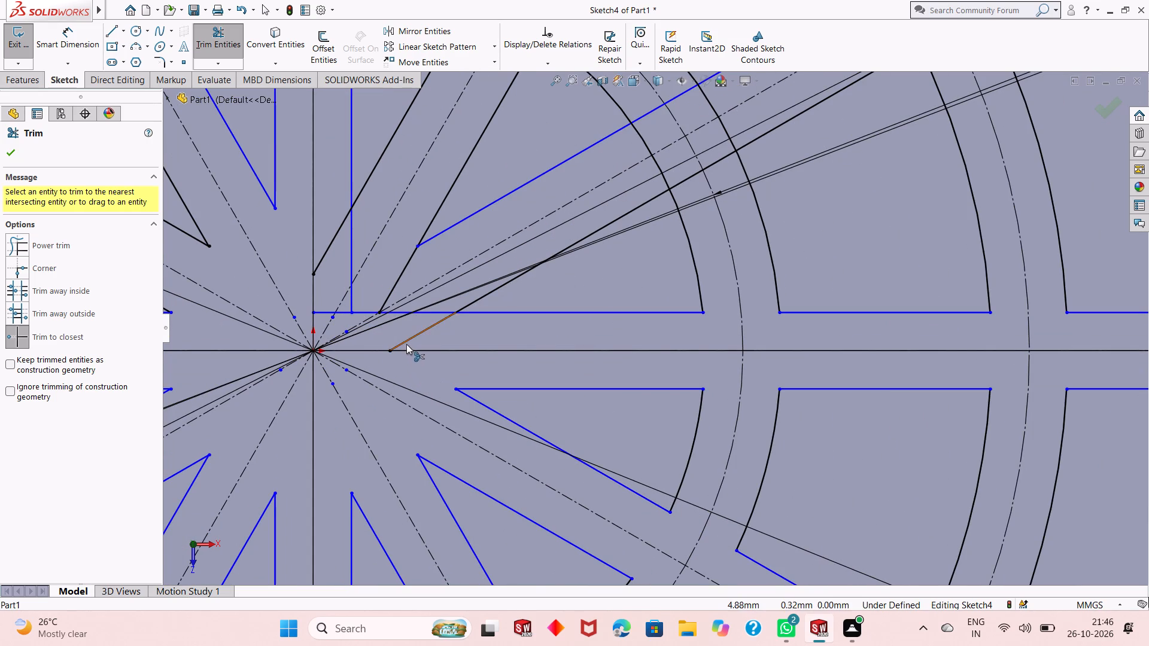
left_click(406, 341)
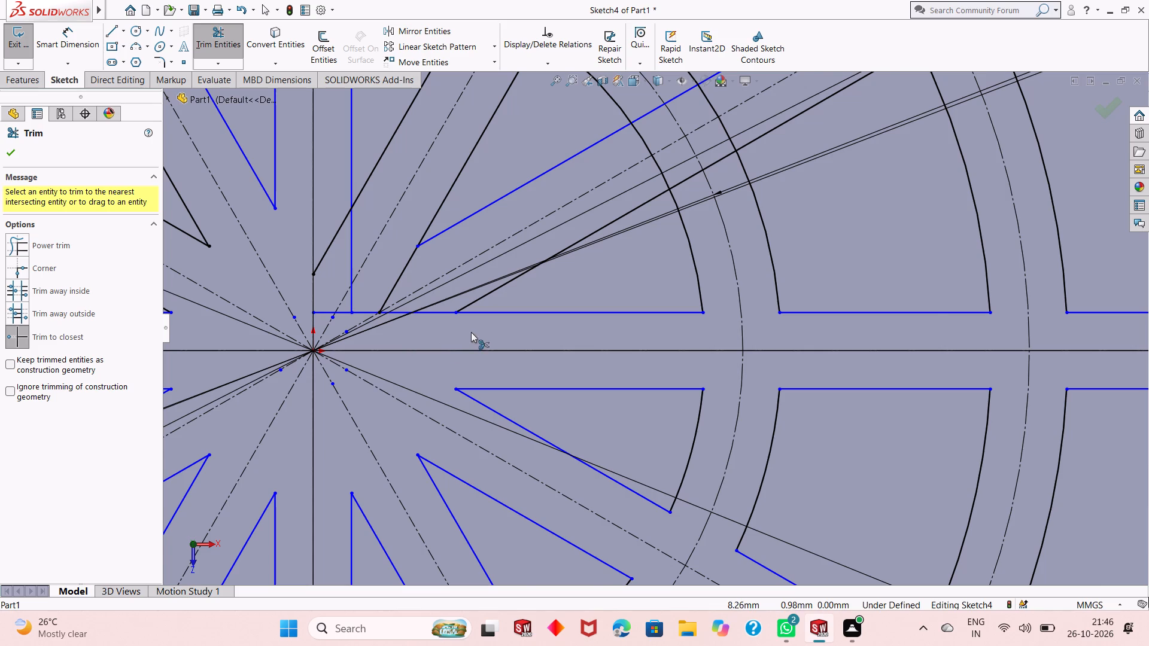
Leave Trim and delete the 2.00 dimension on the shallower upper-right spoke.
scroll(463, 367, "up", 4)
scroll(560, 334, "up", 2)
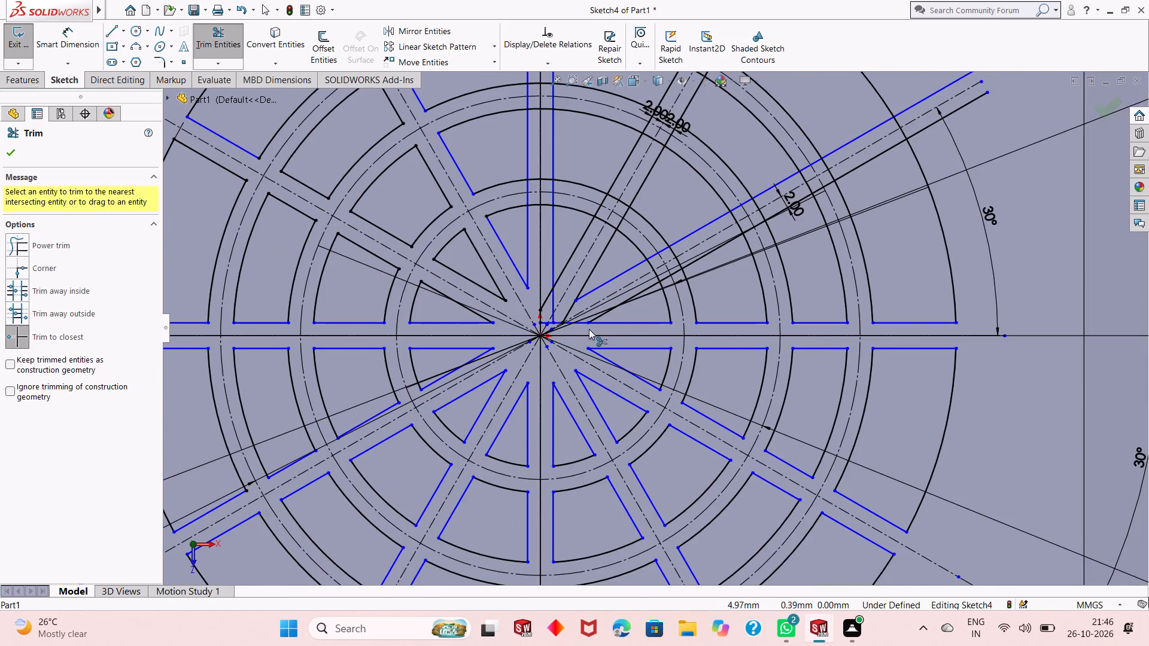
scroll(614, 329, "up", 1)
scroll(855, 150, "down", 2)
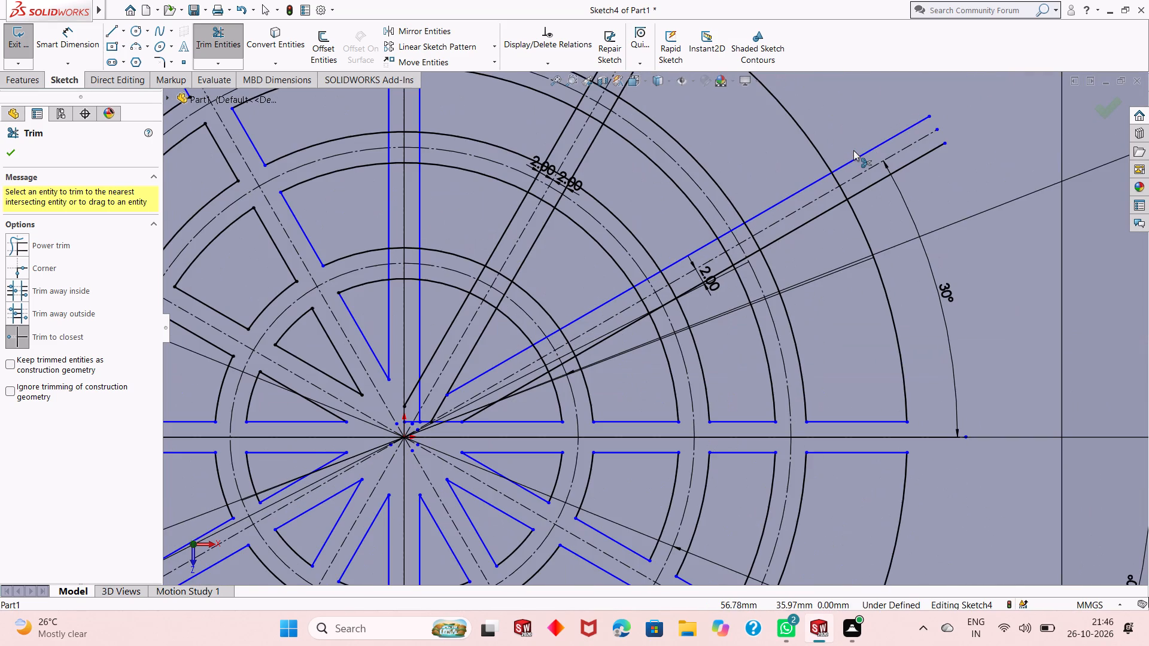
right_click(971, 237)
left_click(984, 278)
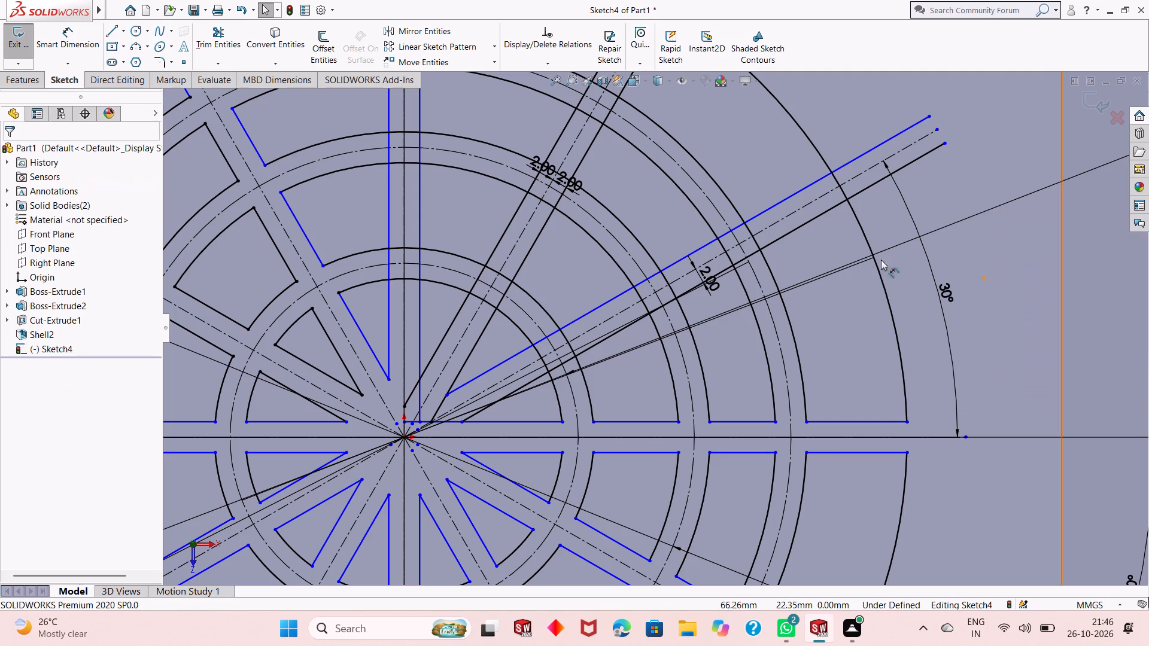
right_click(717, 288)
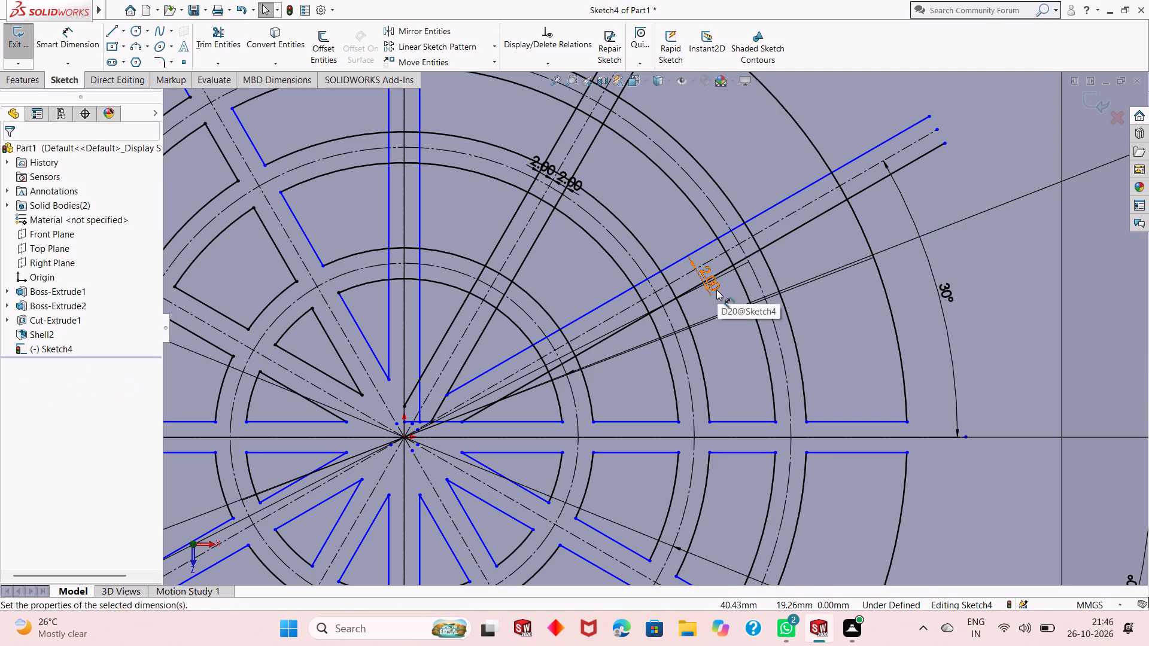
left_click(758, 451)
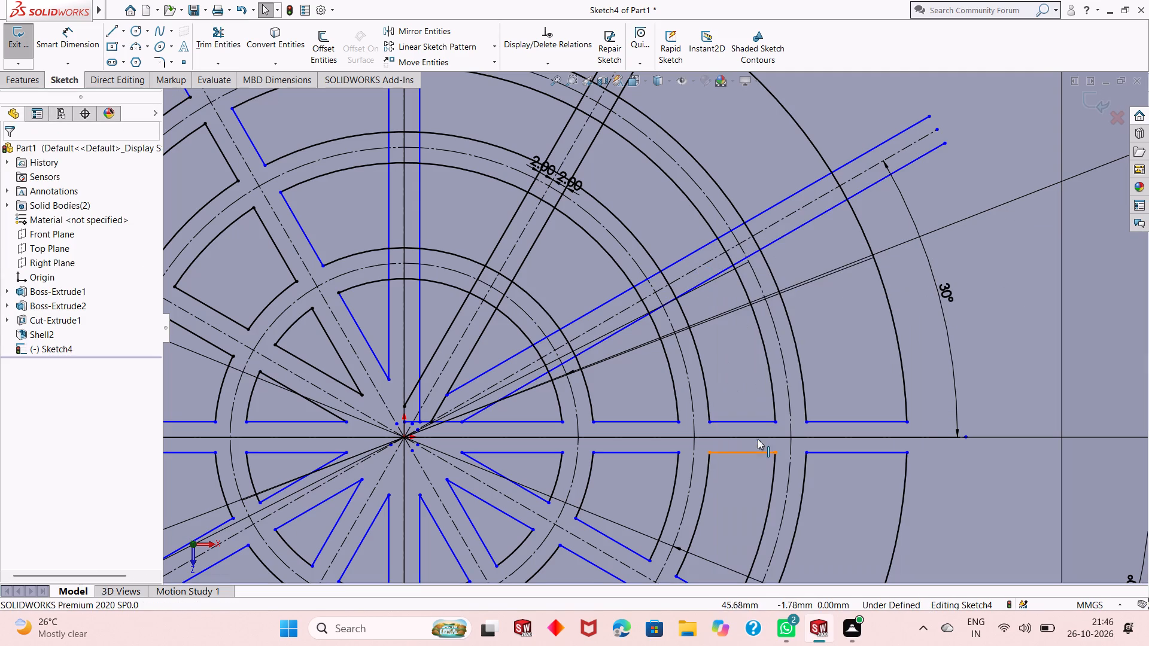
Trim the shallower upper-right spoke's two edges where they overhang the outermost circle, leaving no stray endpoint.
left_click(224, 37)
left_click(898, 135)
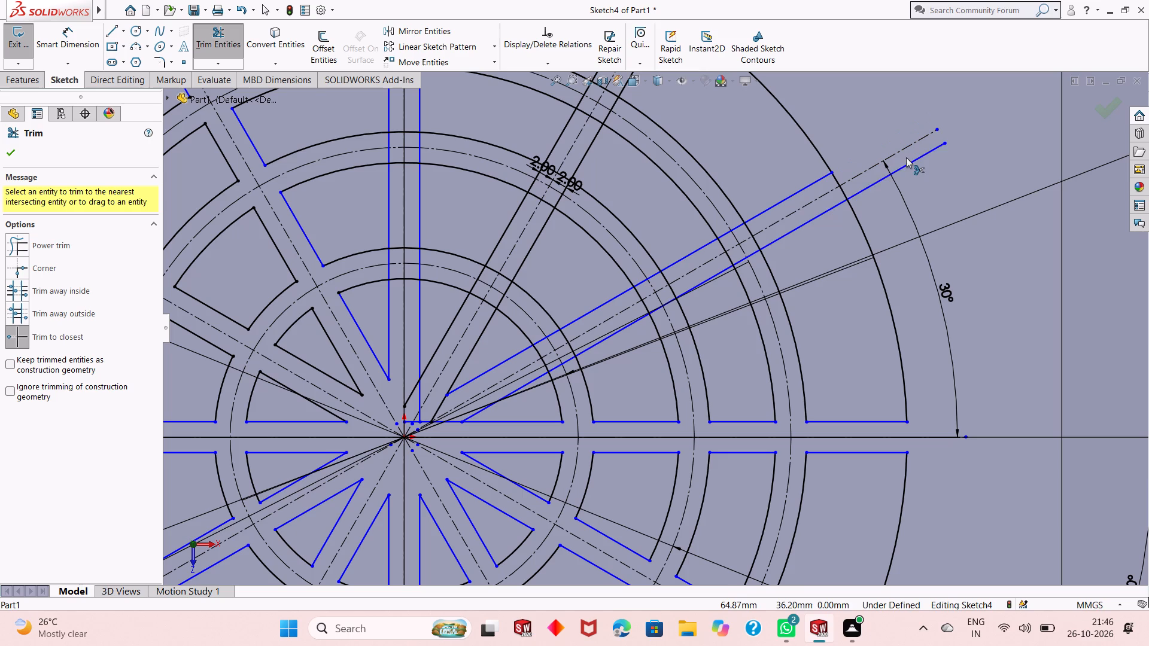
left_click(909, 164)
key("ctrl+z")
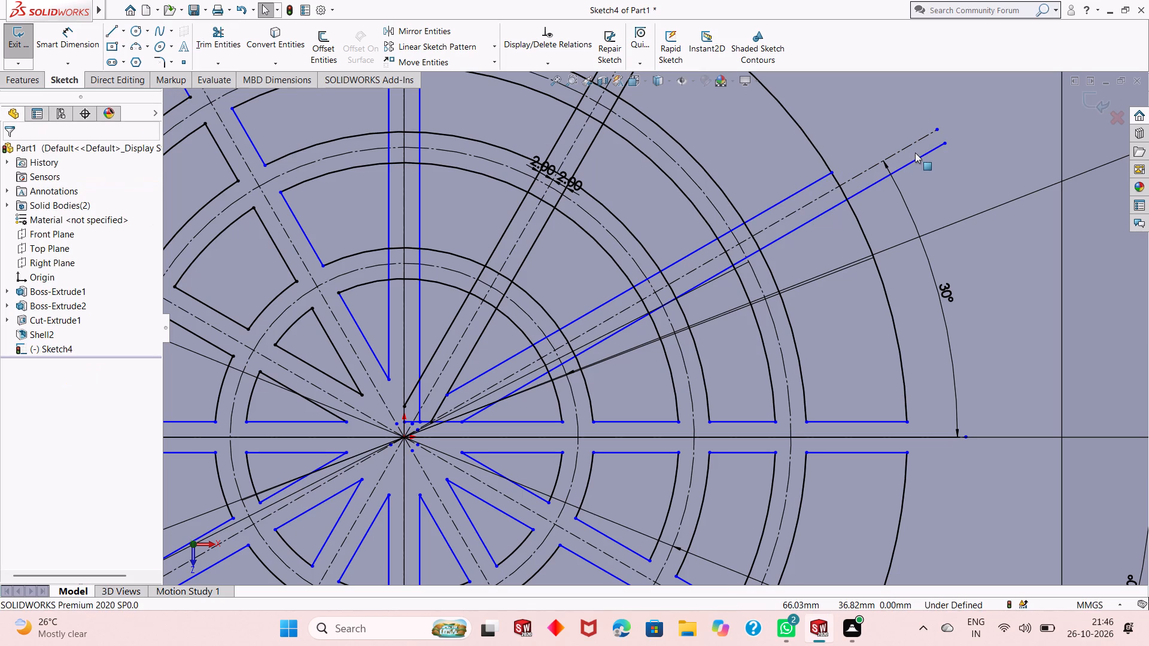
left_click(225, 45)
left_click(945, 141)
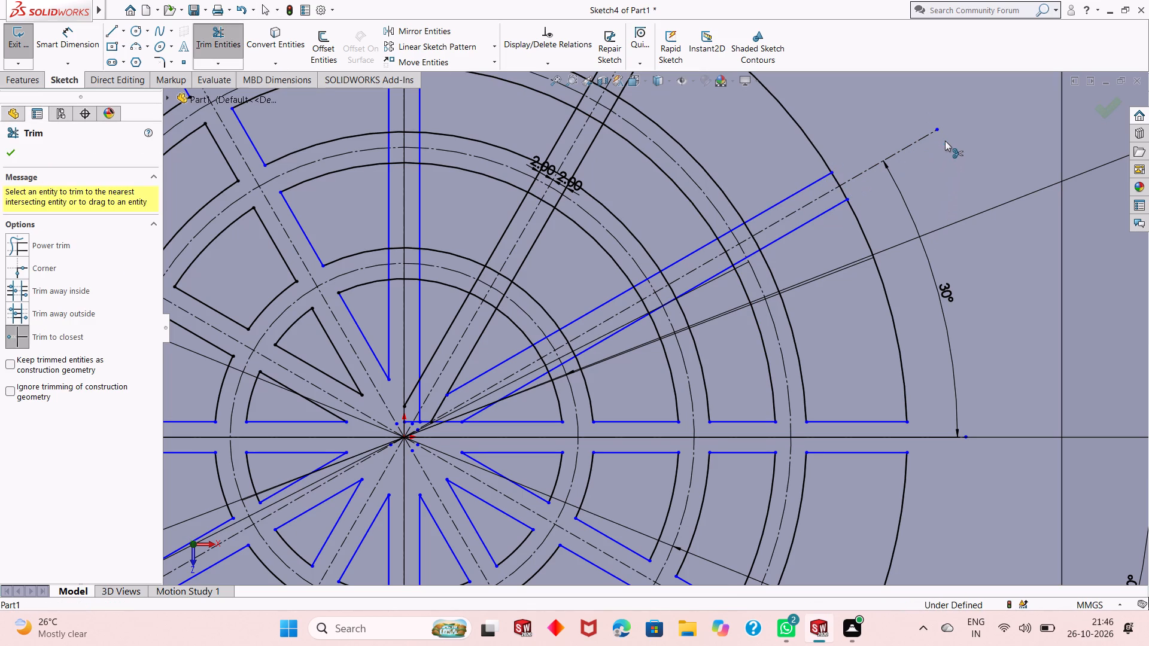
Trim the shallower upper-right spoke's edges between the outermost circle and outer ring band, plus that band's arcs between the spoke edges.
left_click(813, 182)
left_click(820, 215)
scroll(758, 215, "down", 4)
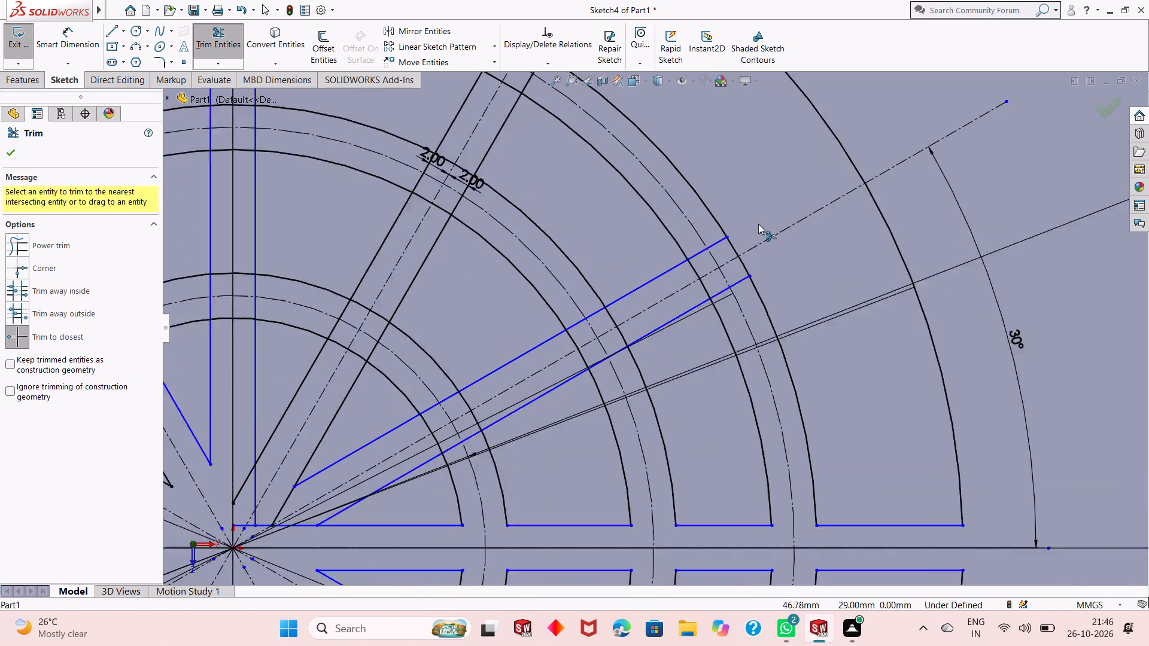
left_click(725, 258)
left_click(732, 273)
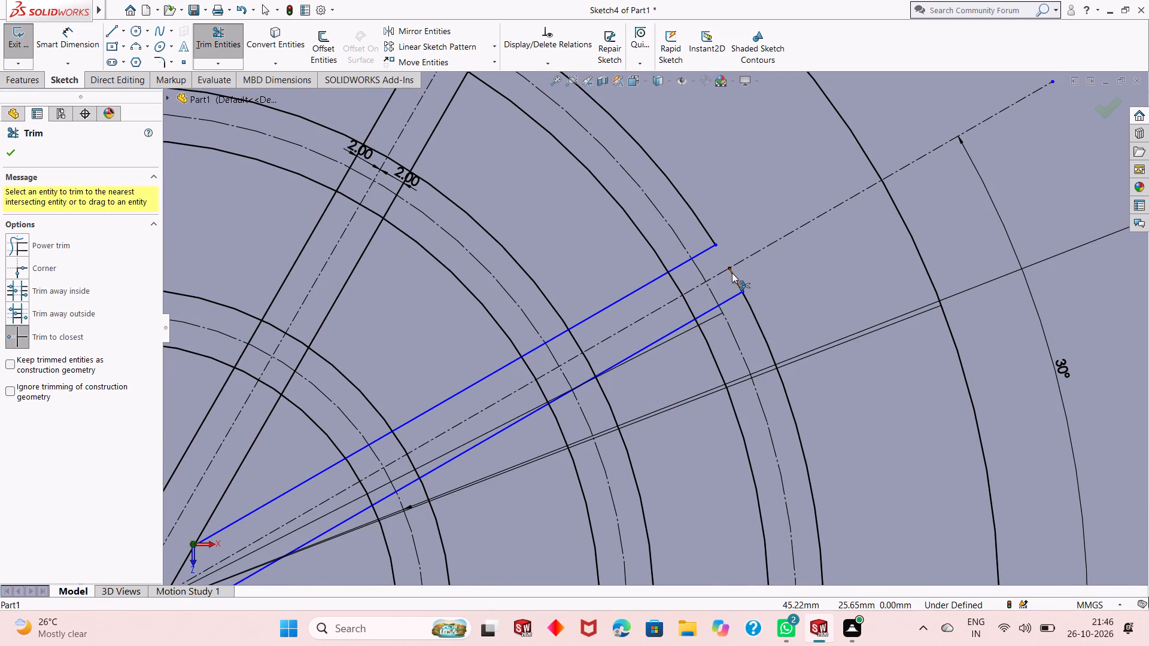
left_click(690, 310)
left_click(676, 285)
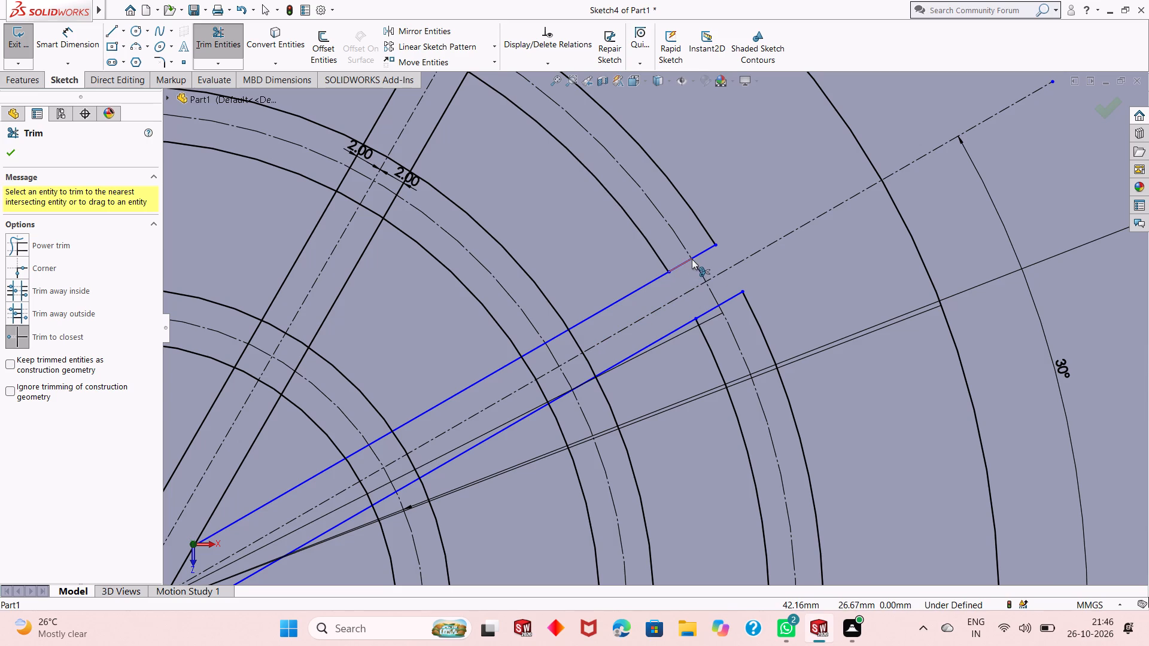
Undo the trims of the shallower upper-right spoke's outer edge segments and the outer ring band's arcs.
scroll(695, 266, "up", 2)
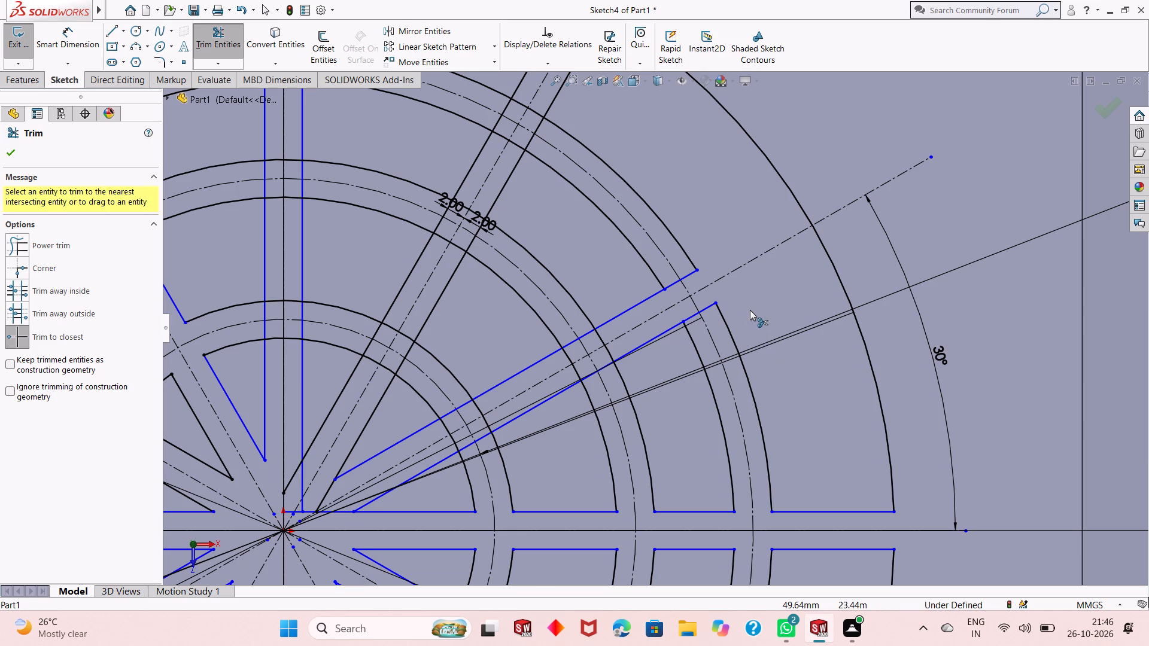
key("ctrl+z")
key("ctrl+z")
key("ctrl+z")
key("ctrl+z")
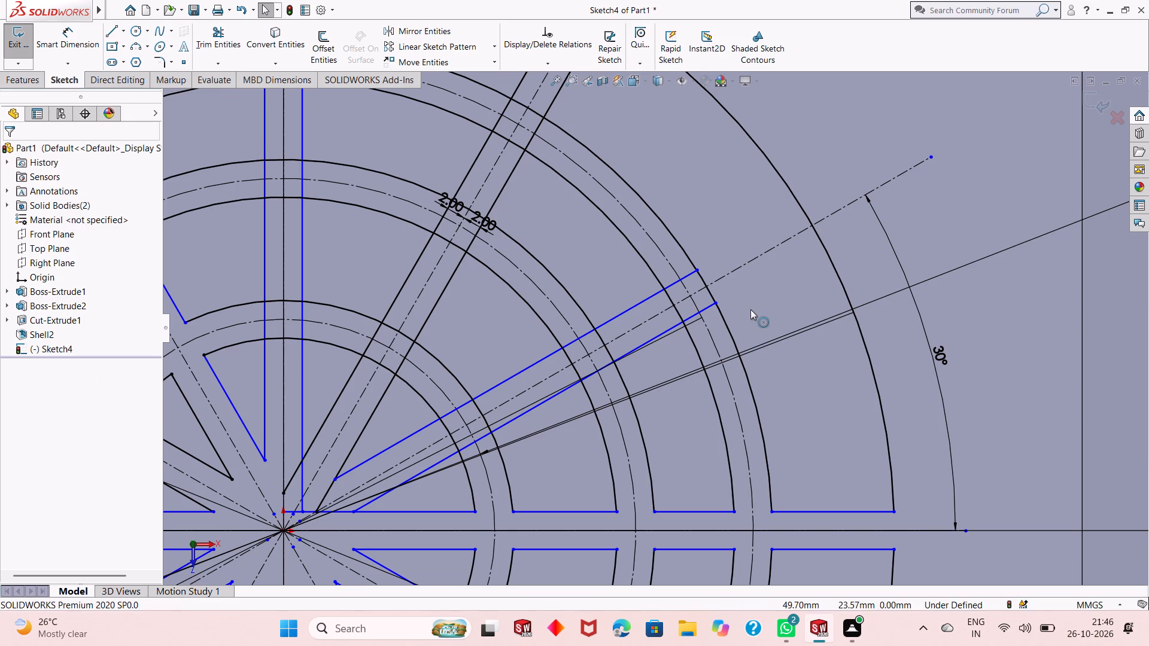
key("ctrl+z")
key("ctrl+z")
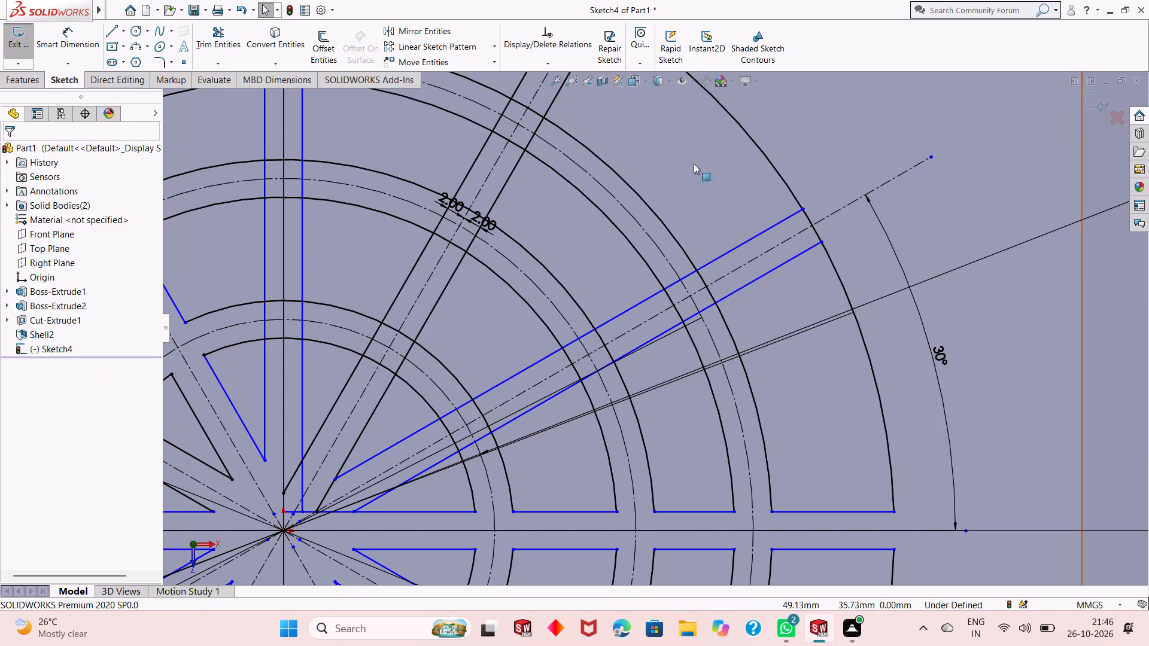
Trim the outermost circle between the shallower upper-right spoke's edges, plus the arcs and spoke edges crossing at the outer ring band.
left_click(220, 39)
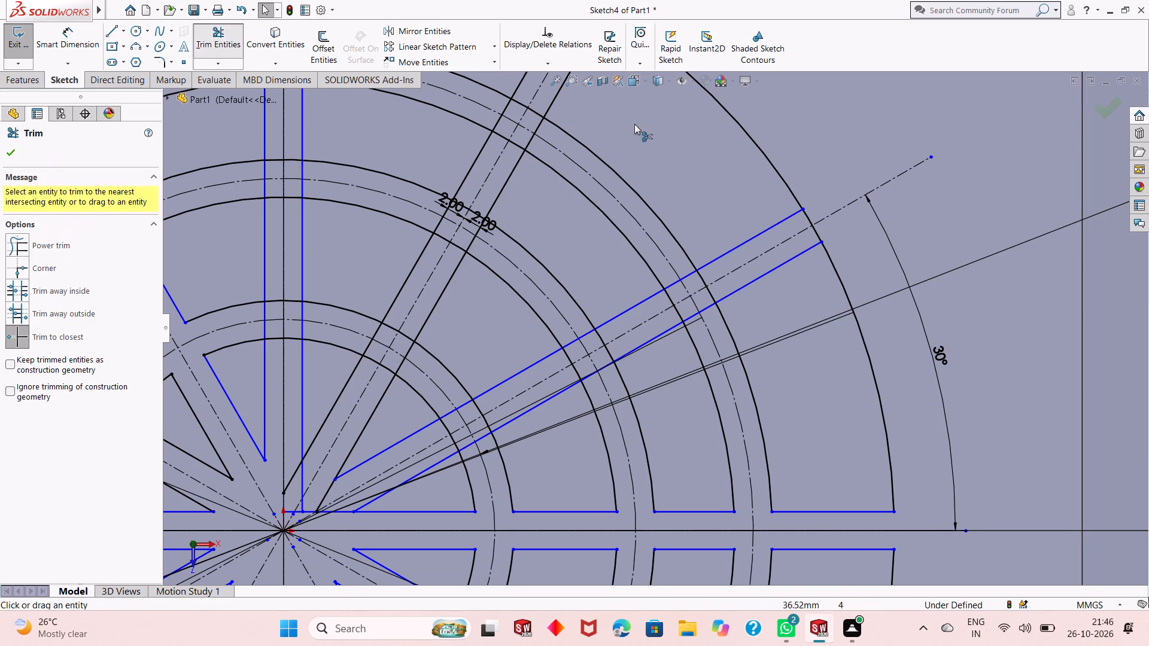
left_click(810, 215)
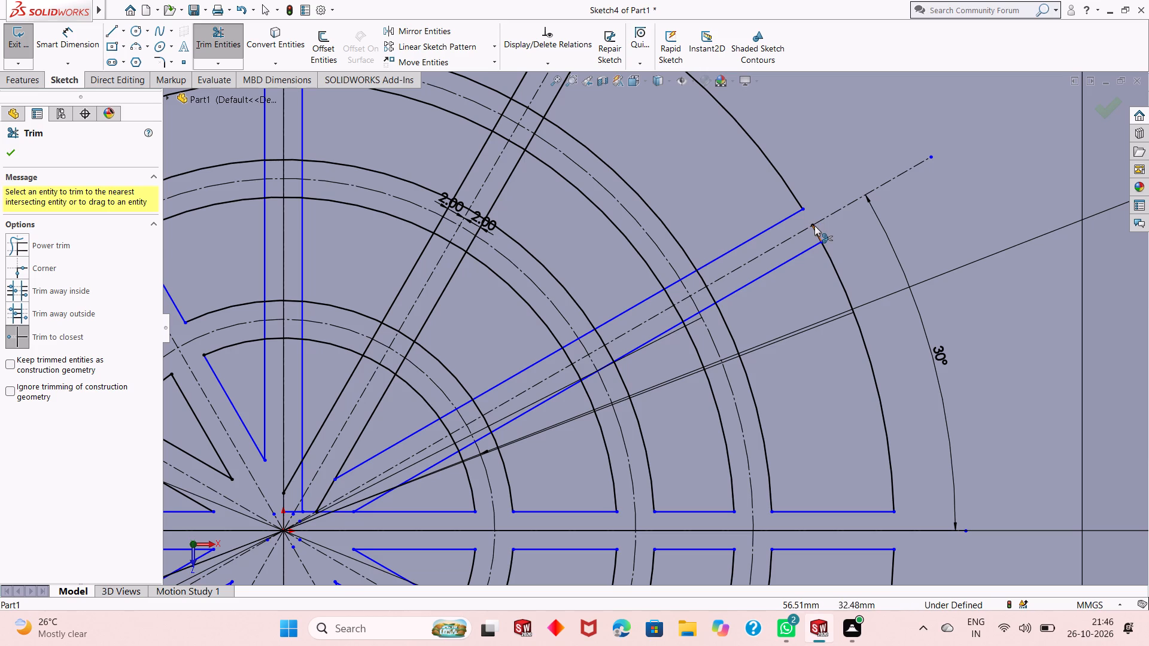
left_click(814, 226)
left_click(704, 280)
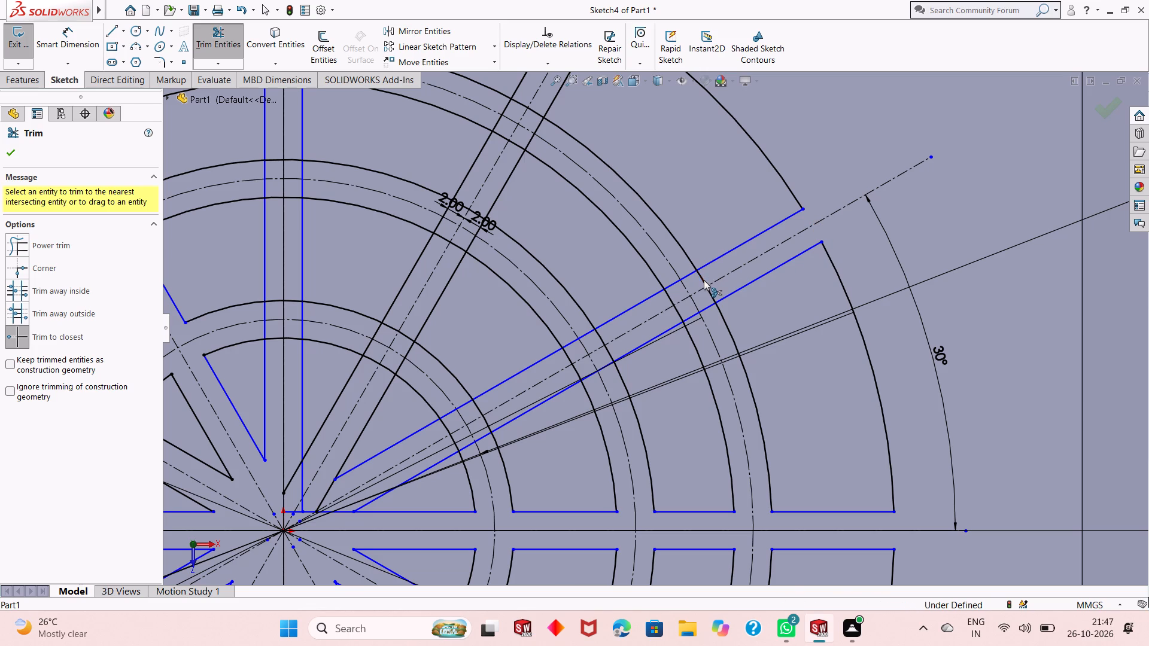
left_click(714, 295)
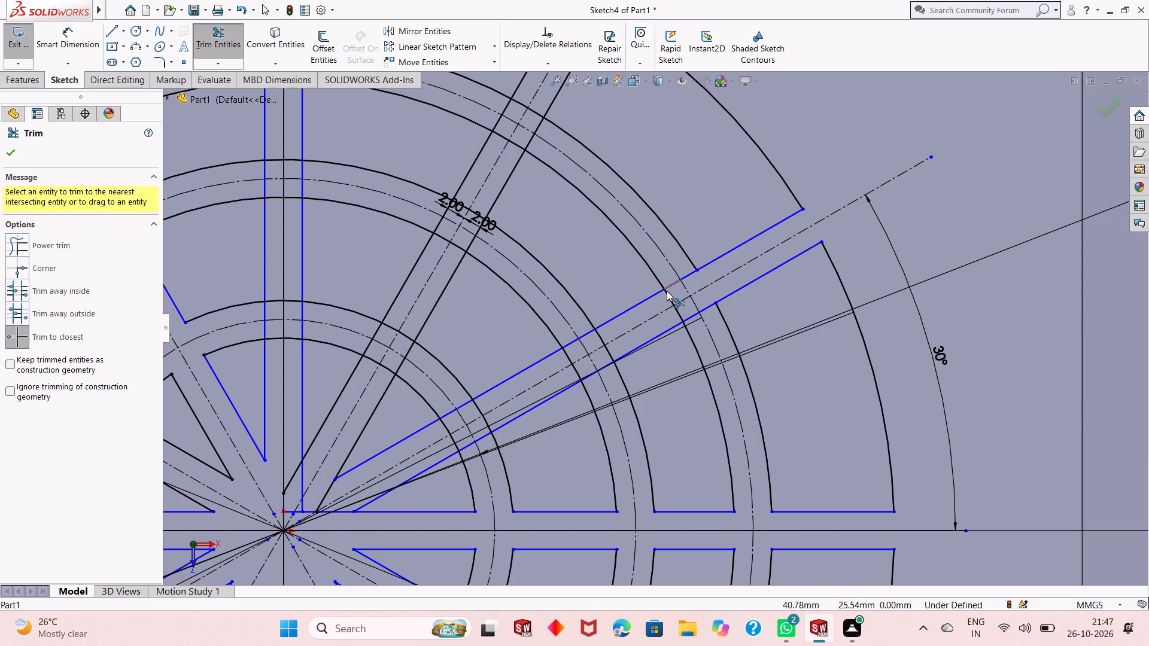
left_click(687, 276)
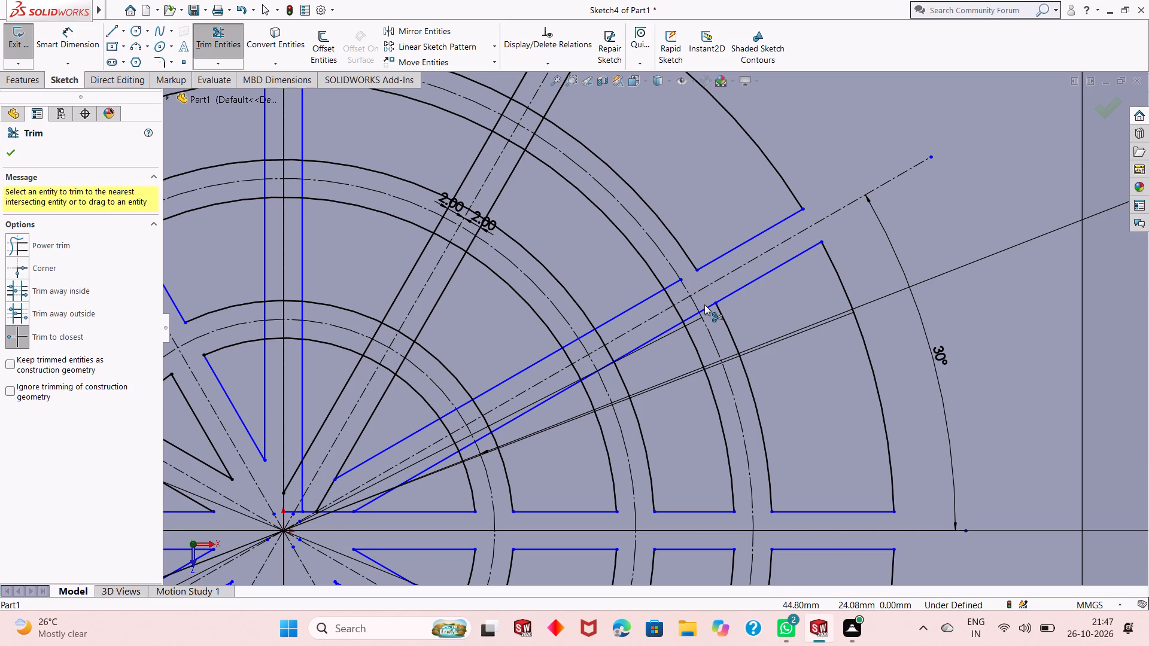
left_click(706, 307)
left_click(672, 284)
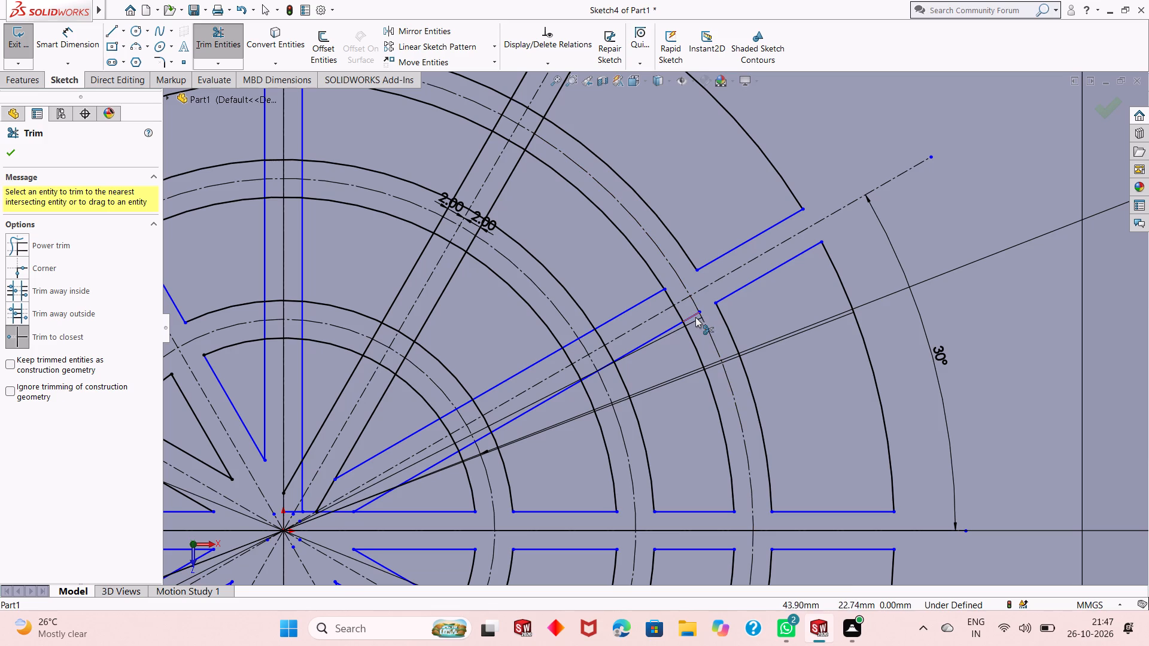
left_click(694, 317)
left_click(677, 313)
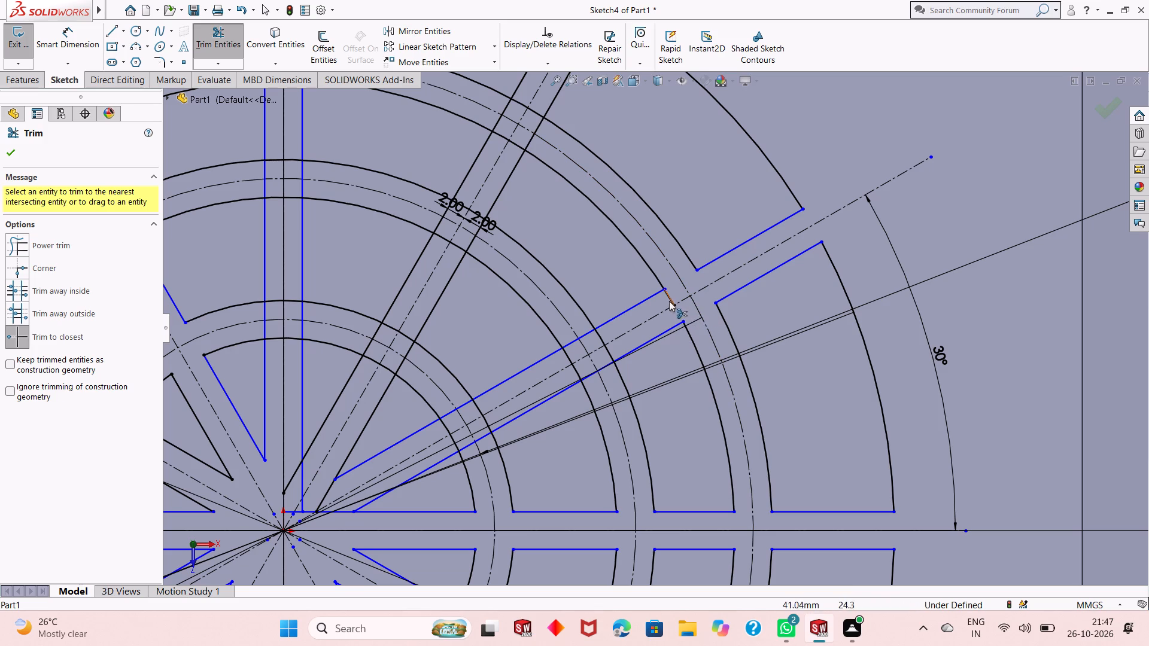
left_click(668, 300)
Trim the arcs and spoke edge segments where the shallower upper-right spoke crosses the middle ring band.
scroll(658, 346, "up", 2)
scroll(602, 345, "down", 2)
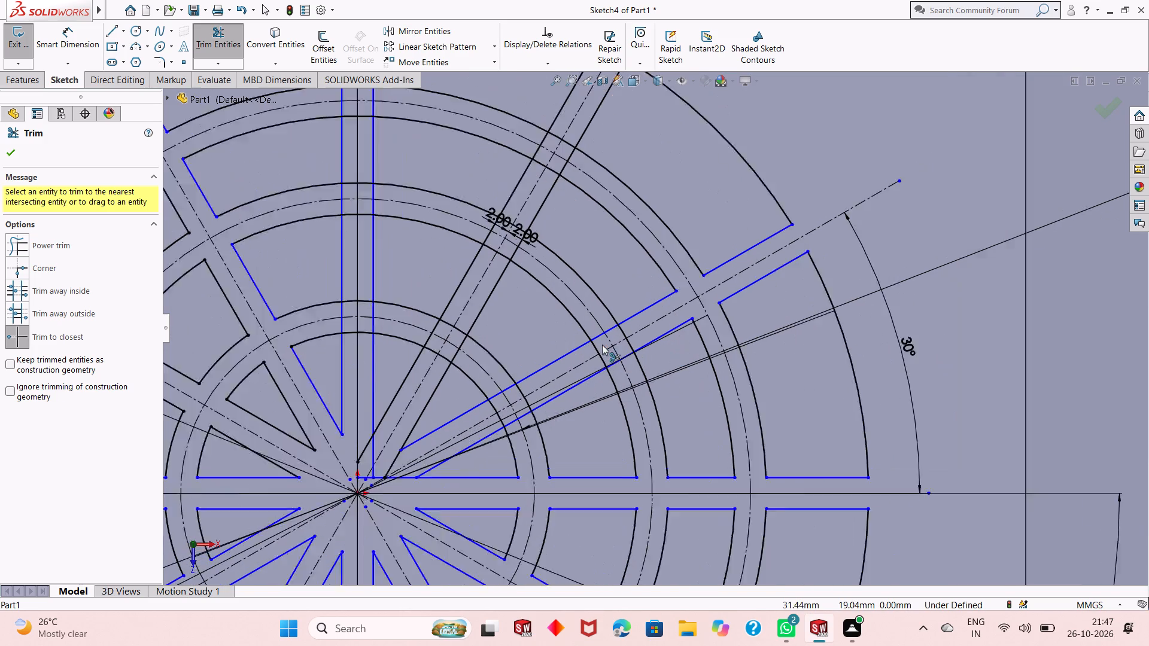
scroll(619, 342, "down", 2)
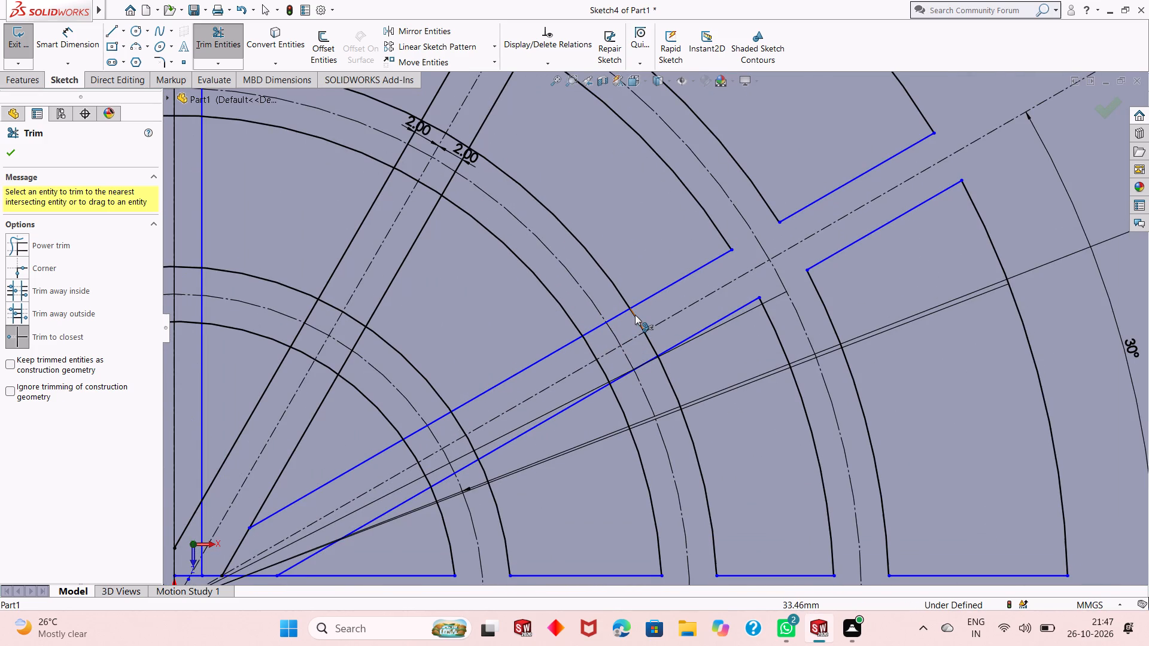
left_click(635, 315)
left_click(651, 342)
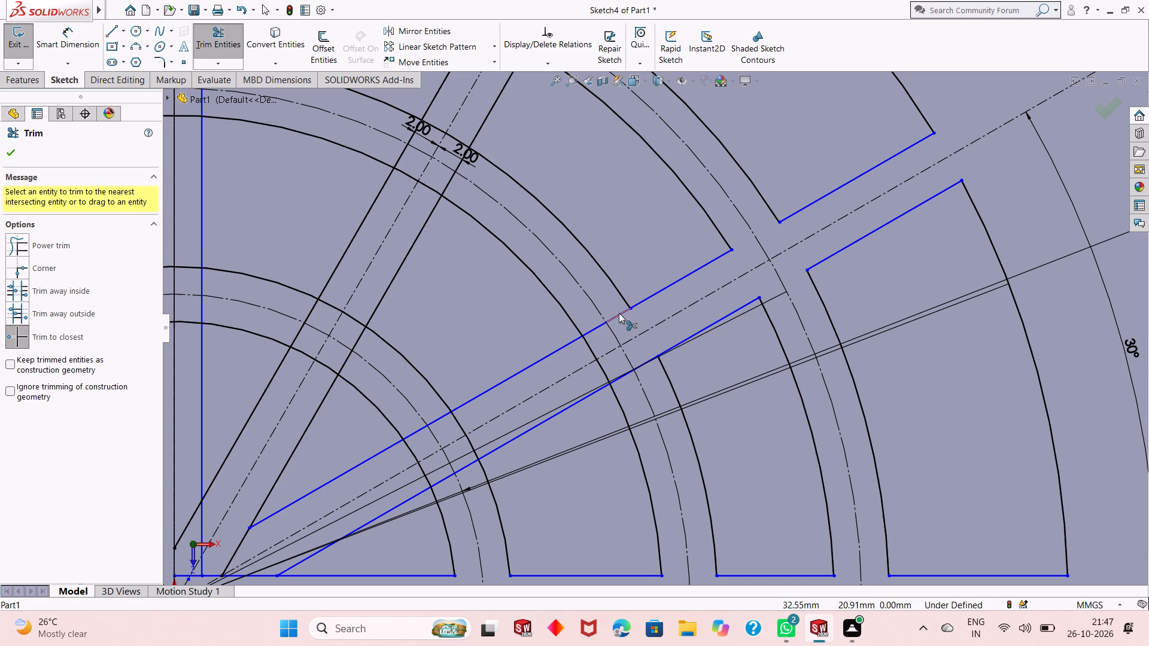
left_click(619, 313)
left_click(646, 360)
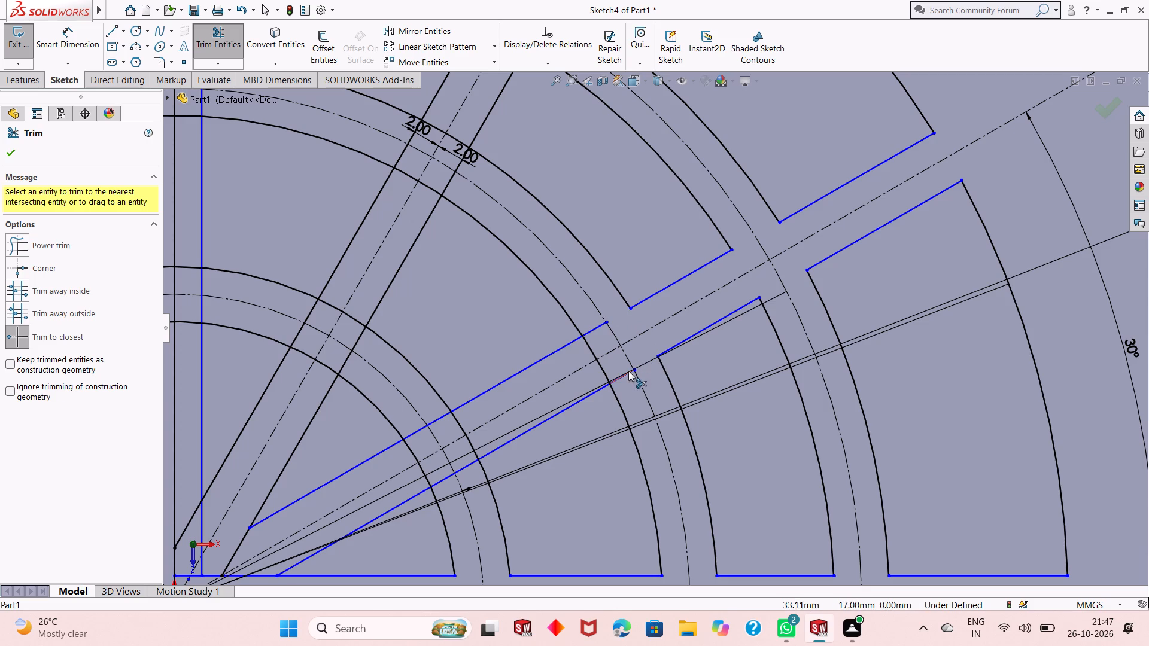
left_click(625, 374)
left_click(598, 327)
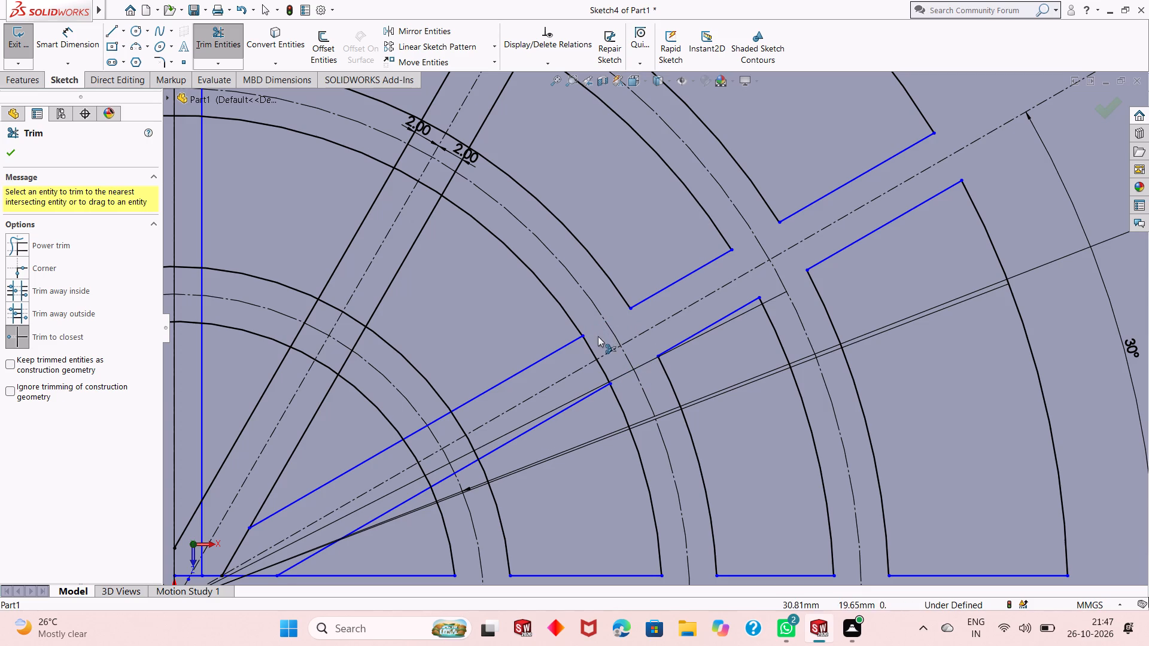
left_click(589, 349)
left_click(600, 368)
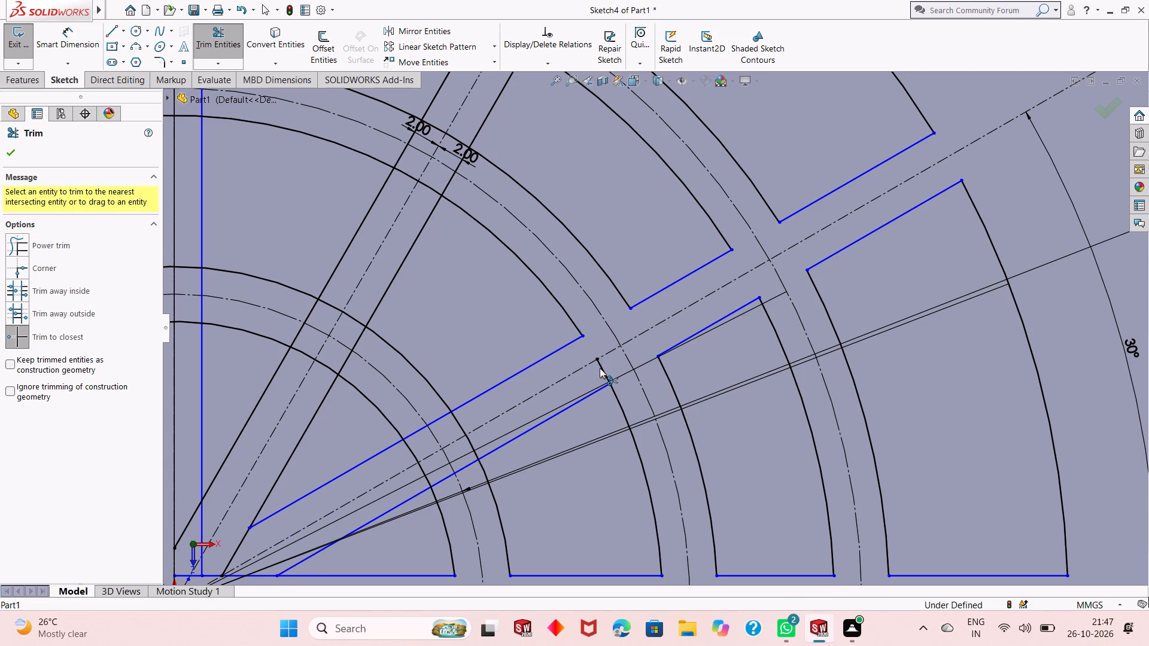
Trim the arcs and spoke edge segments where the shallower upper-right spoke crosses the inner ring band.
scroll(610, 388, "up", 2)
scroll(481, 406, "down", 4)
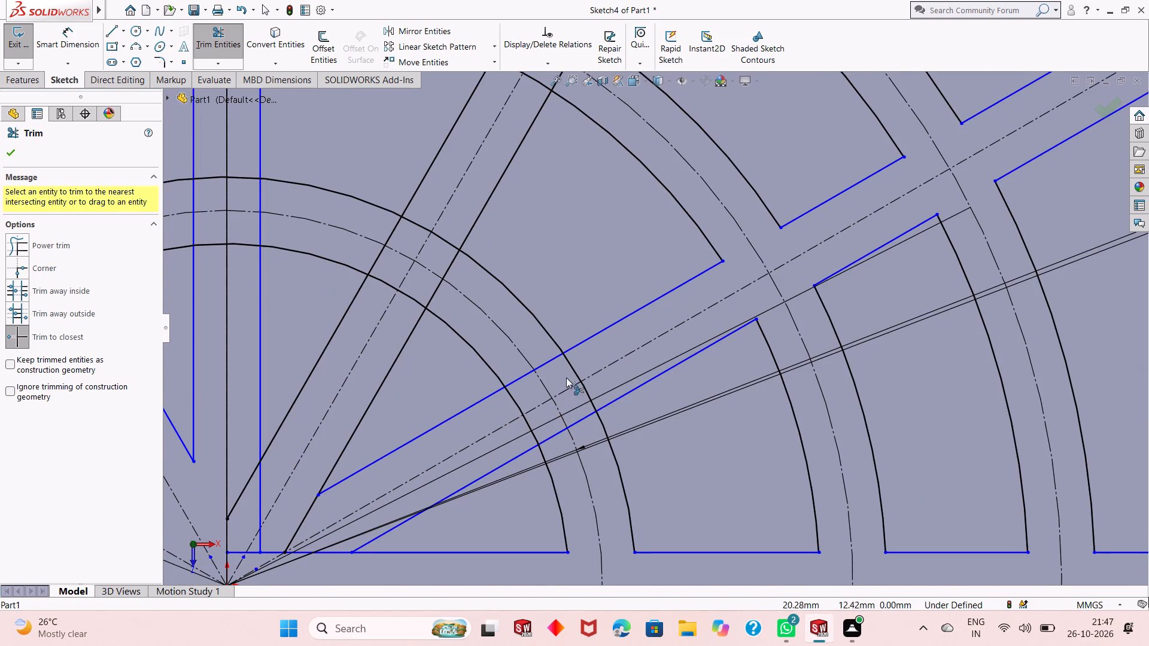
left_click(576, 370)
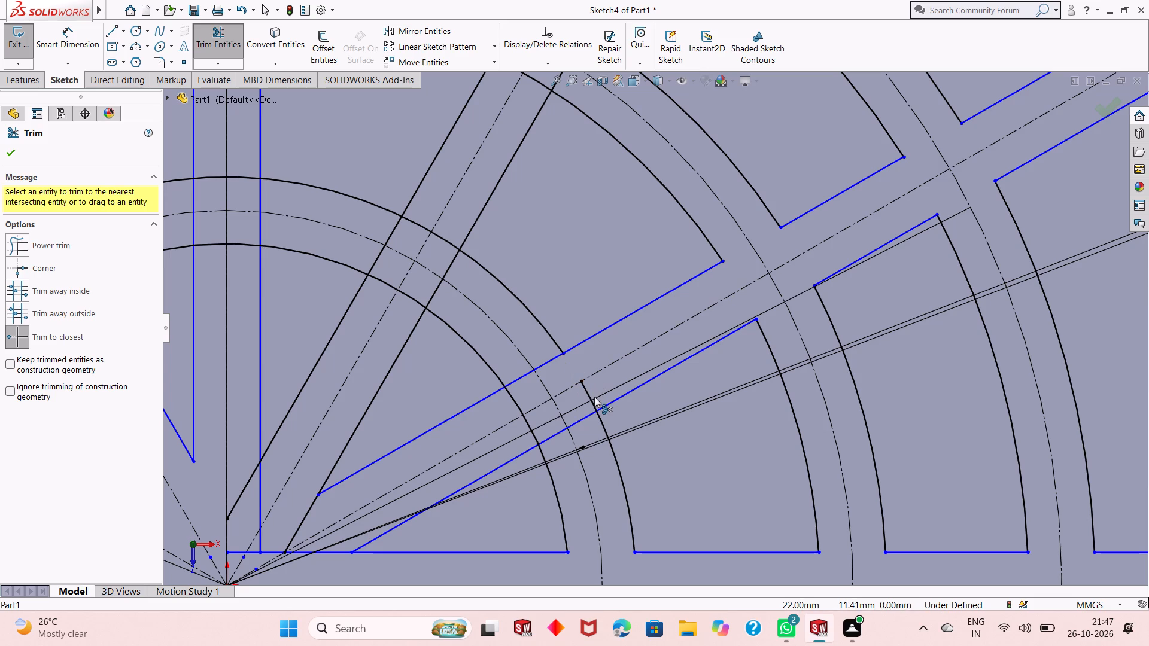
left_click(593, 399)
left_click(548, 360)
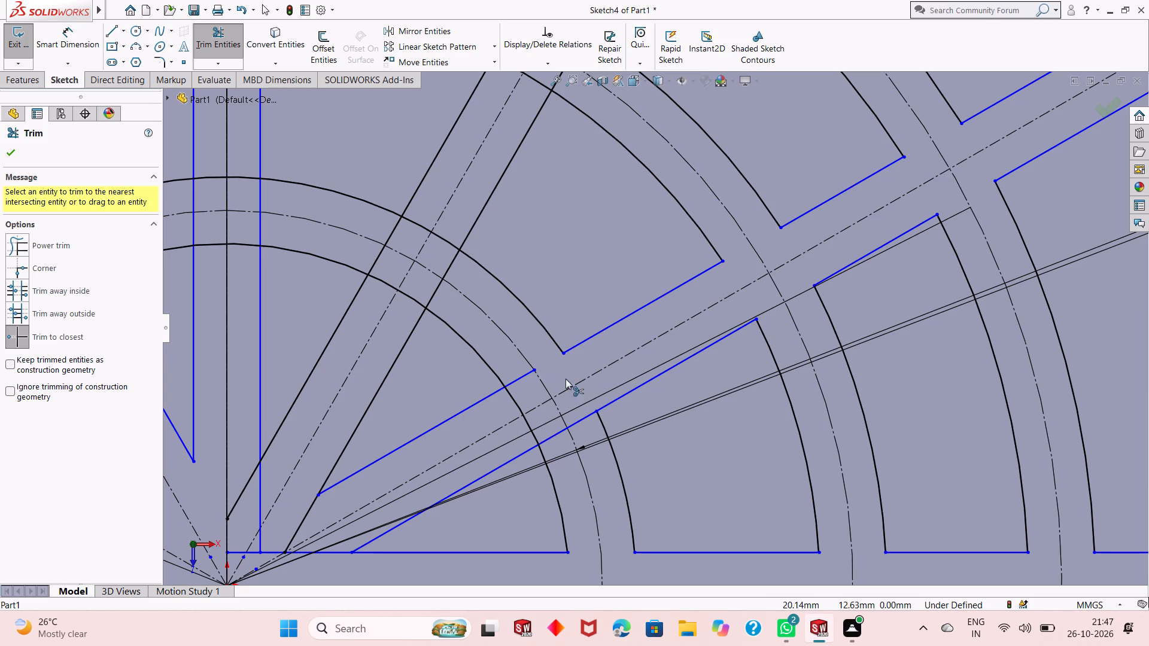
left_click(577, 420)
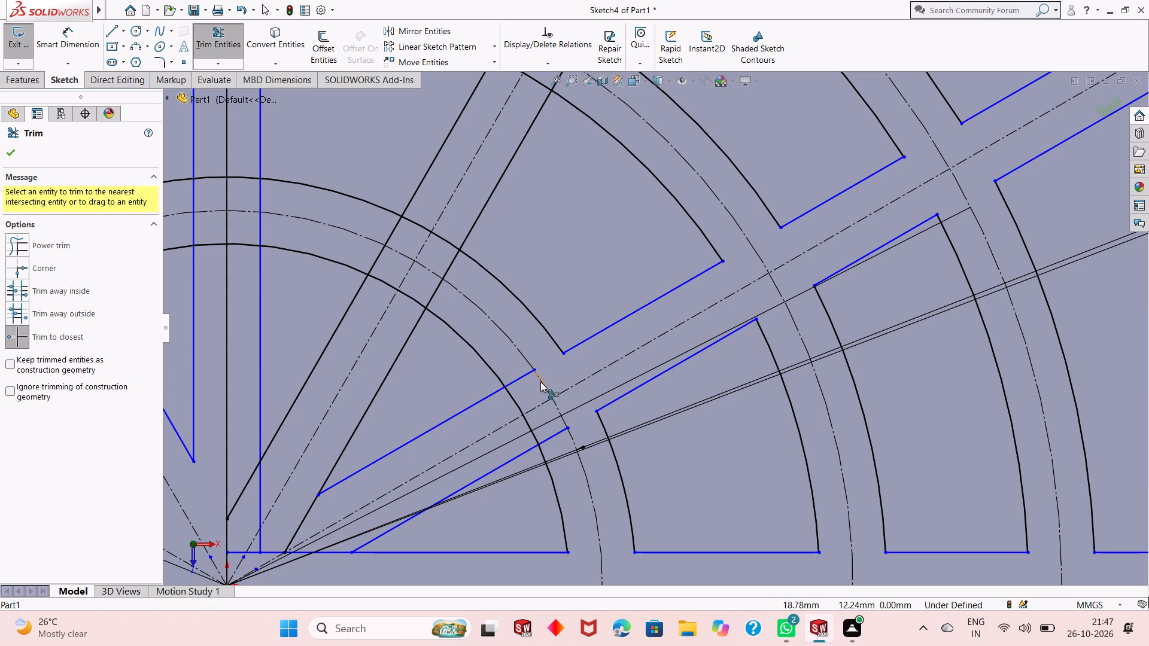
left_click(527, 376)
left_click(551, 437)
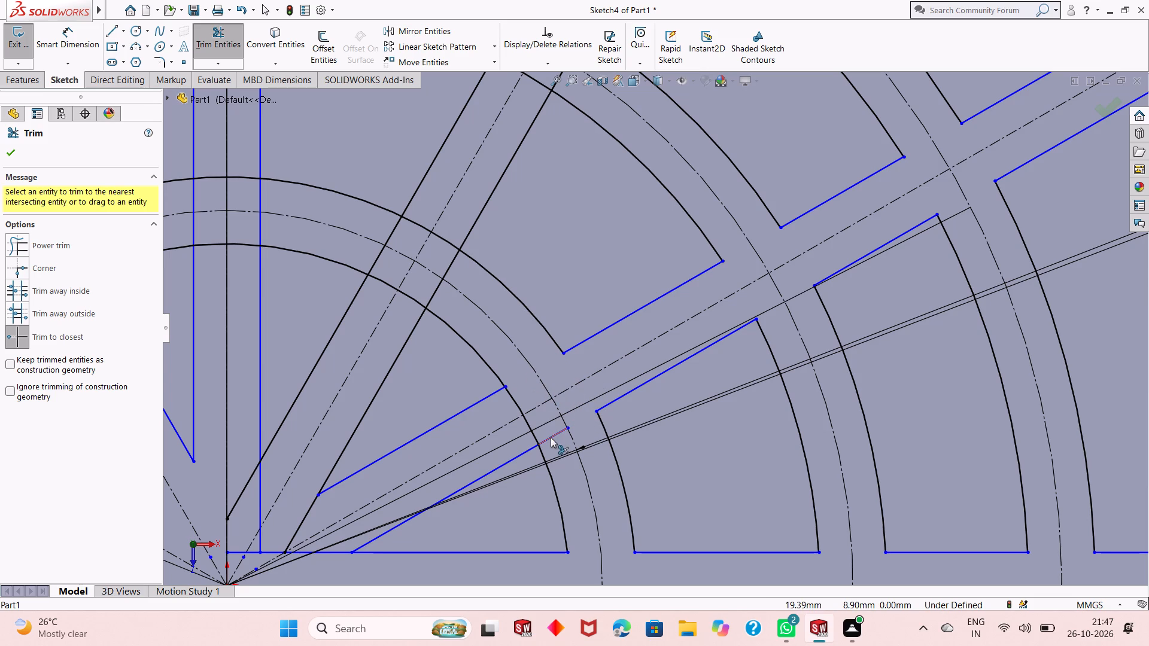
left_click(516, 404)
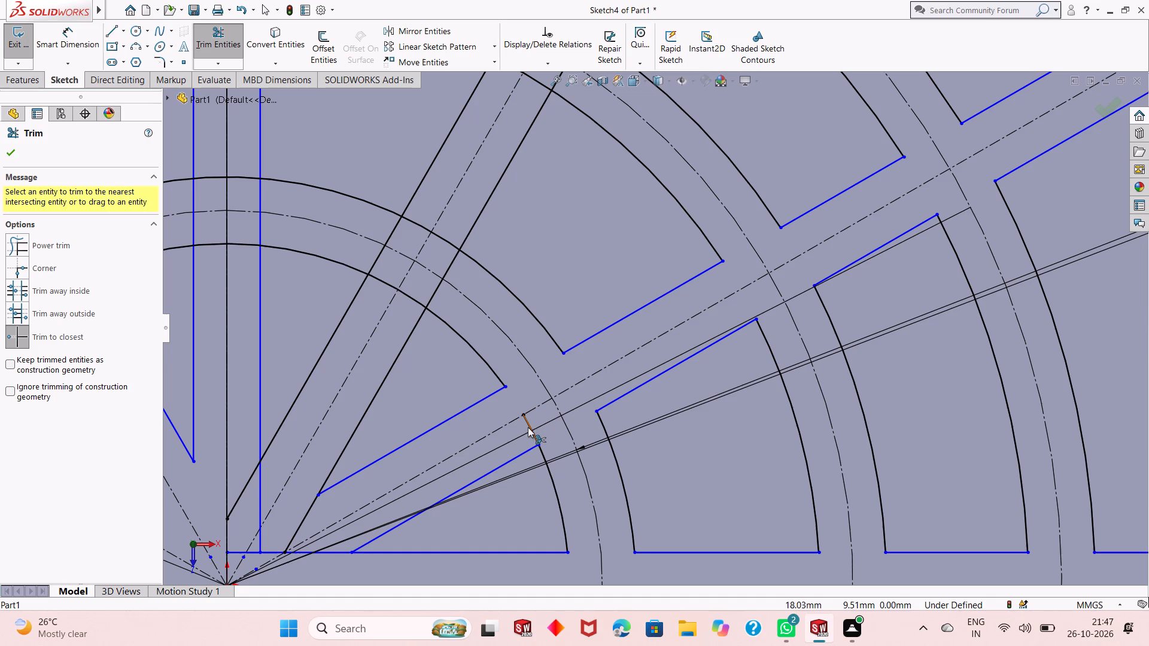
left_click(528, 427)
Trim the overlapping ends of the horizontal, vertical and steeper upper-right spokes' edges near the centre back to their corner intersections.
scroll(533, 429, "up", 4)
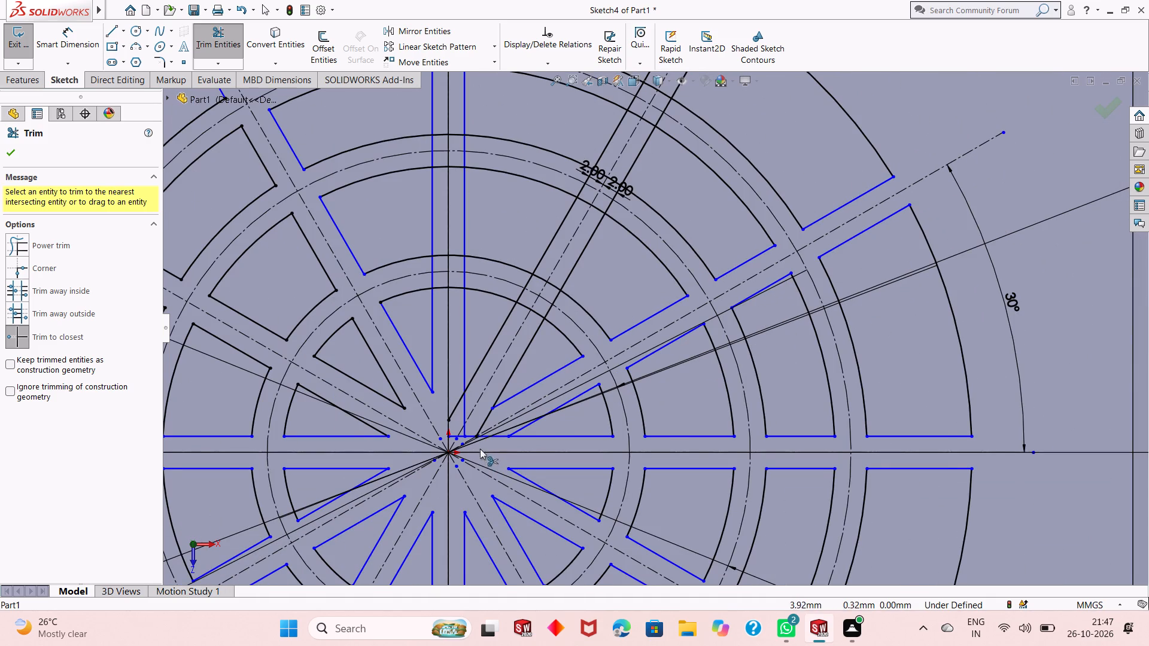
scroll(492, 437, "down", 6)
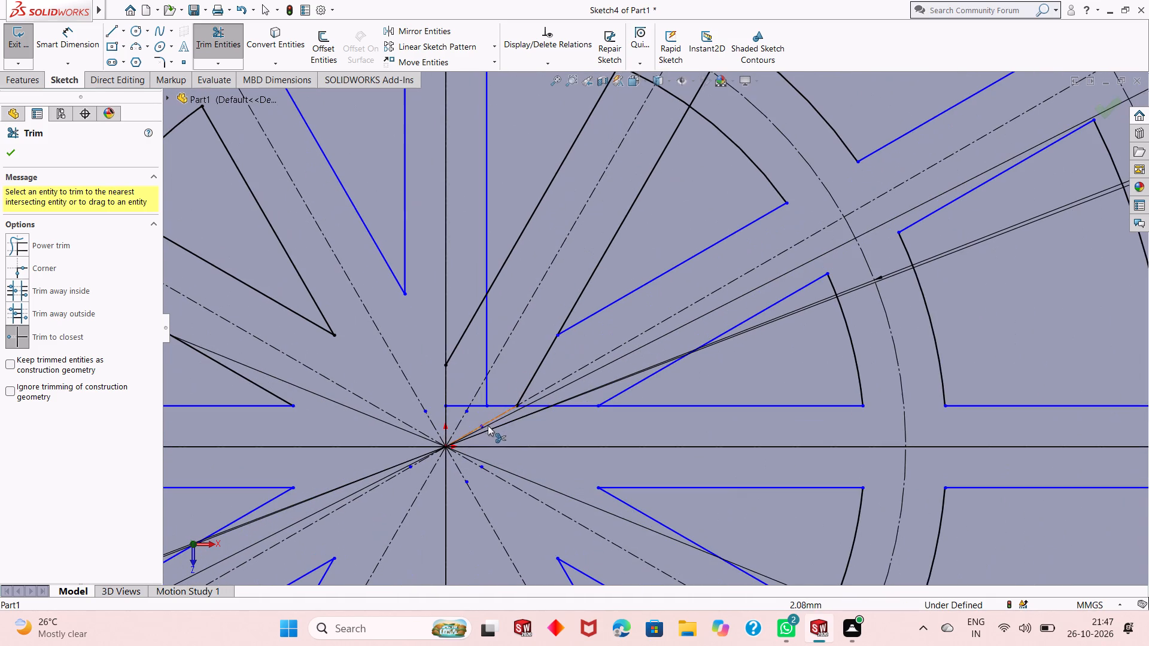
left_click(455, 406)
left_click(476, 404)
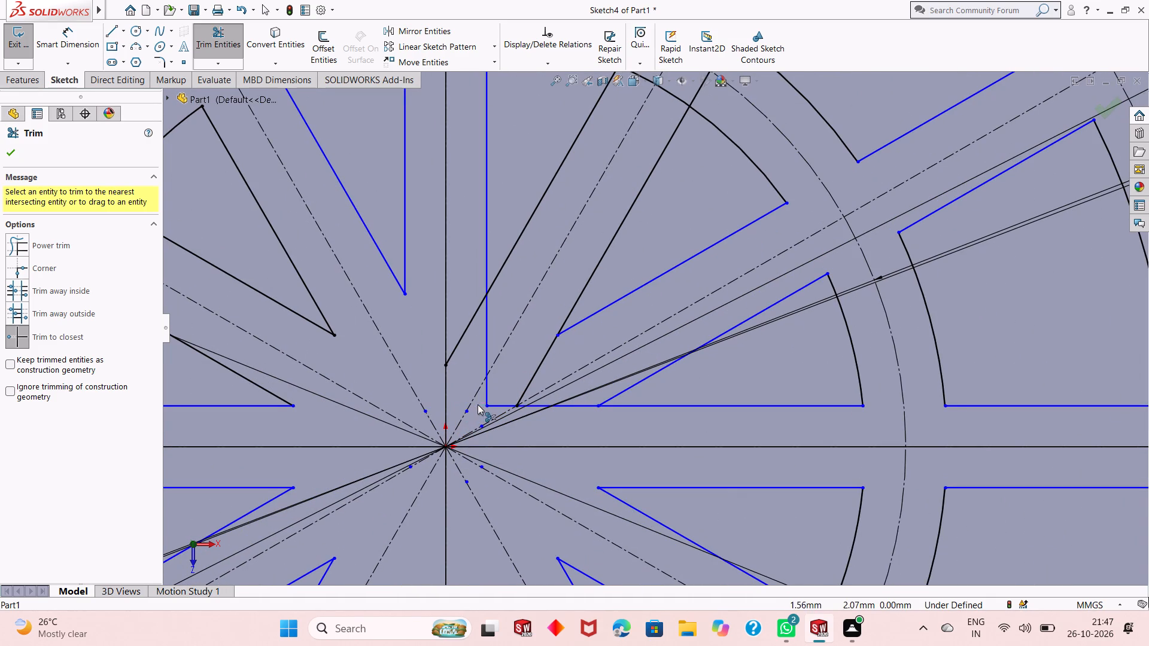
left_click(500, 405)
left_click(533, 405)
left_click(529, 389)
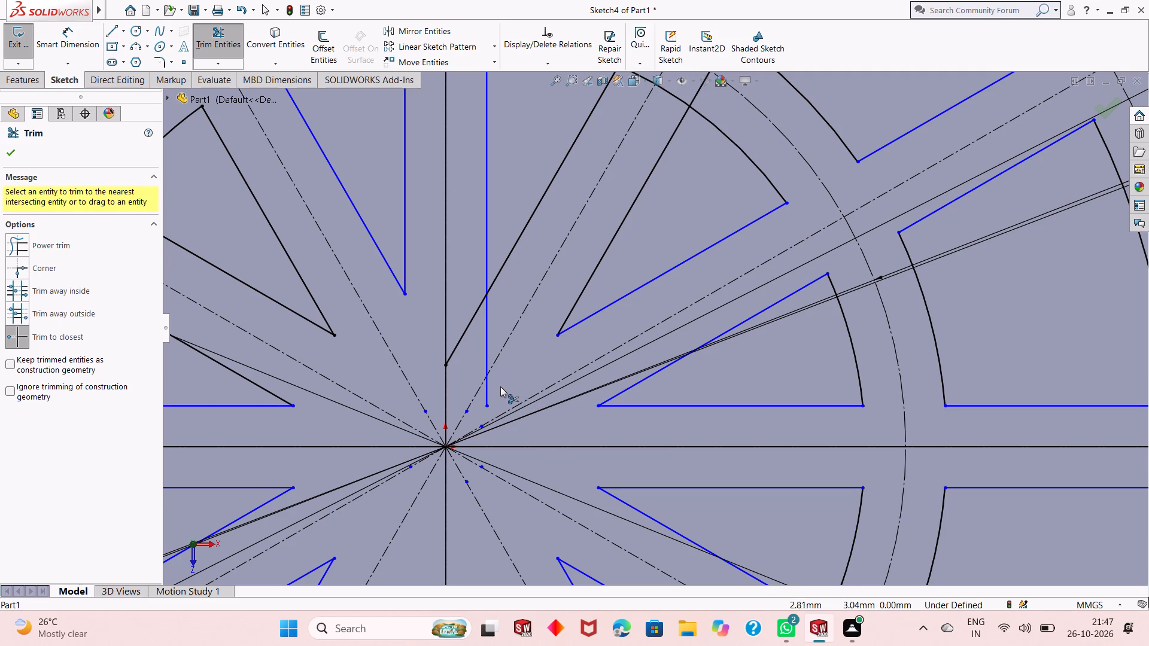
left_click(488, 397)
left_click(486, 364)
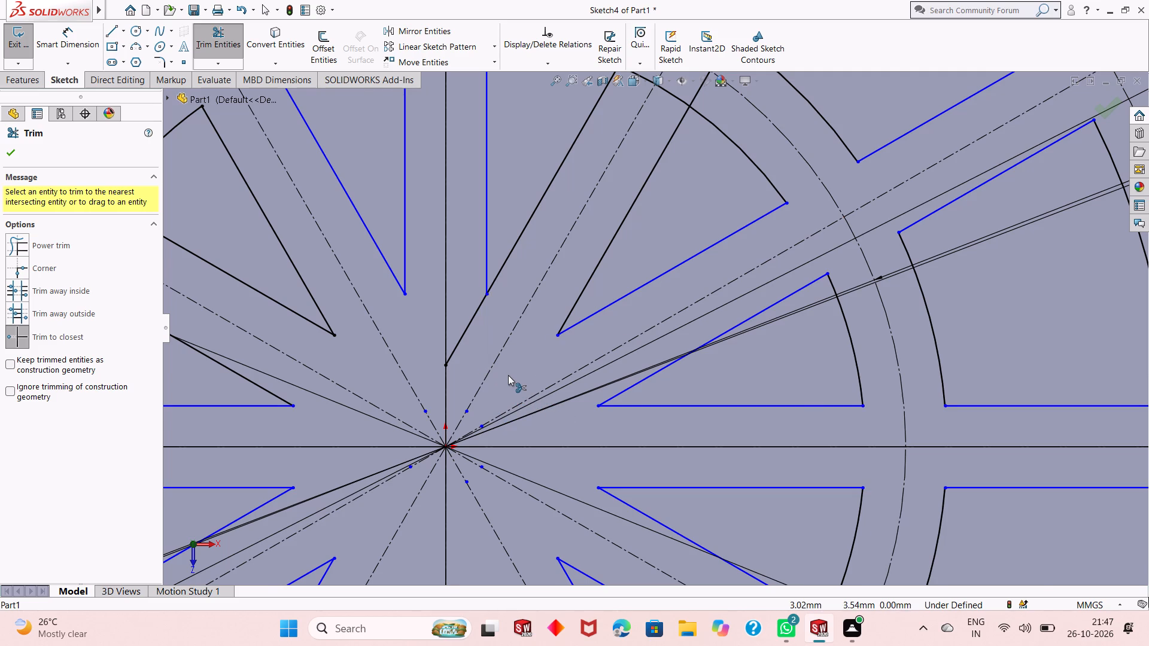
scroll(508, 375, "up", 2)
left_click(529, 325)
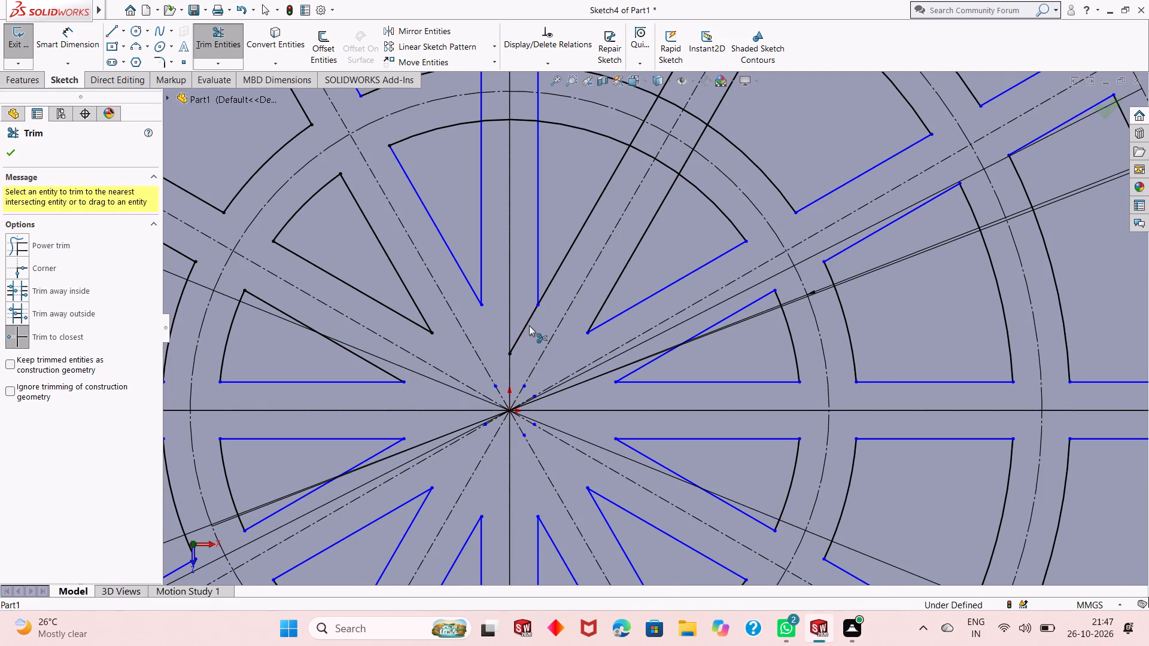
Trim the steeper upper-right spoke's two edges where they overhang the outermost circle, and leave Trim.
scroll(585, 358, "up", 10)
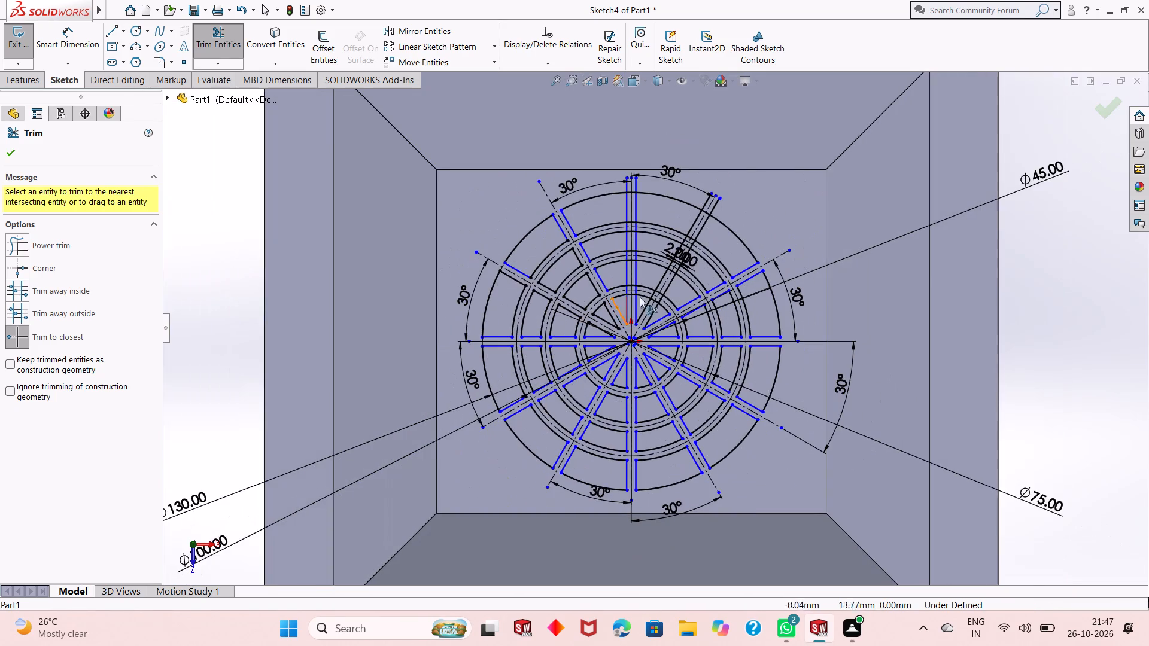
scroll(707, 205, "down", 3)
scroll(697, 260, "down", 2)
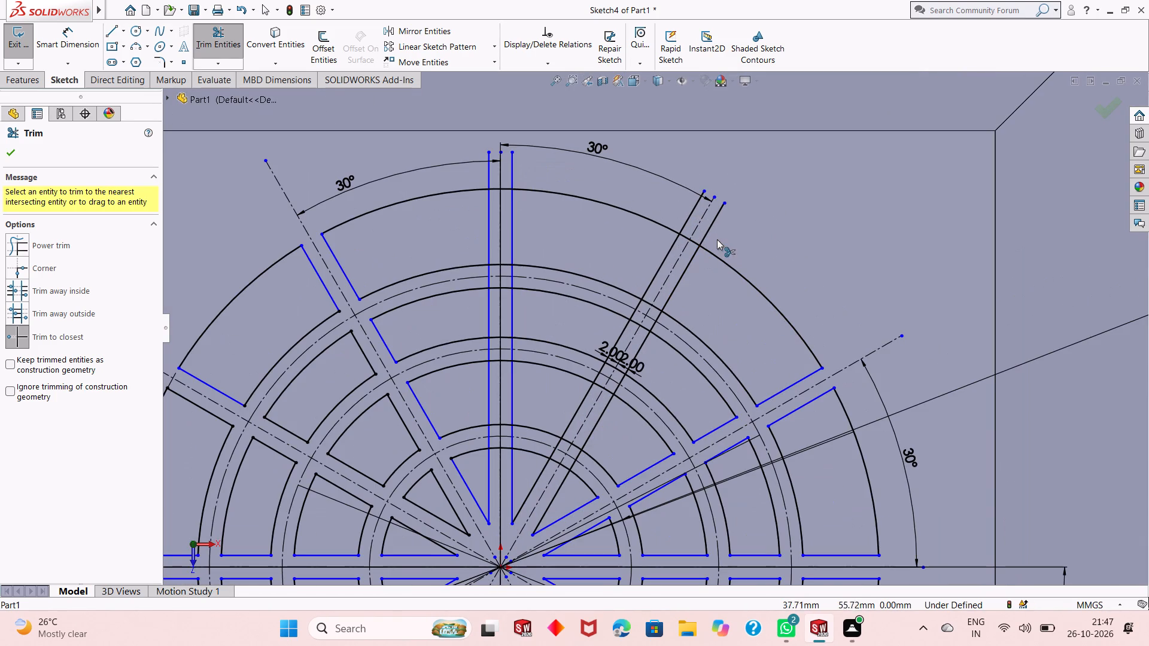
left_click(710, 228)
left_click(692, 214)
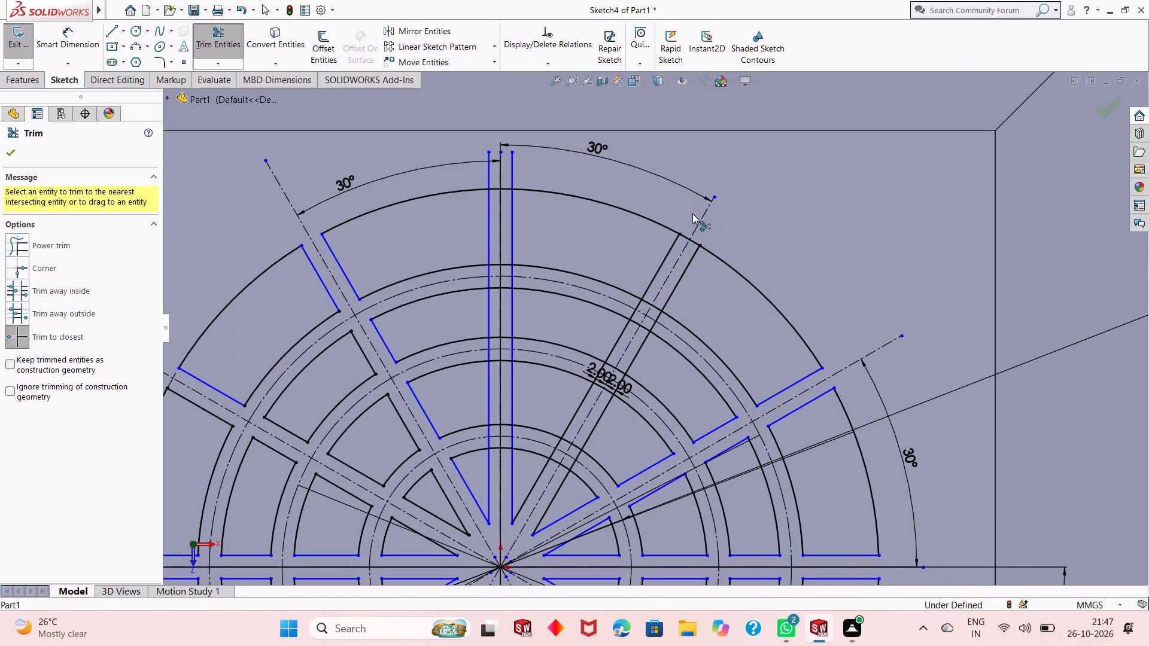
right_click(739, 206)
left_click(764, 239)
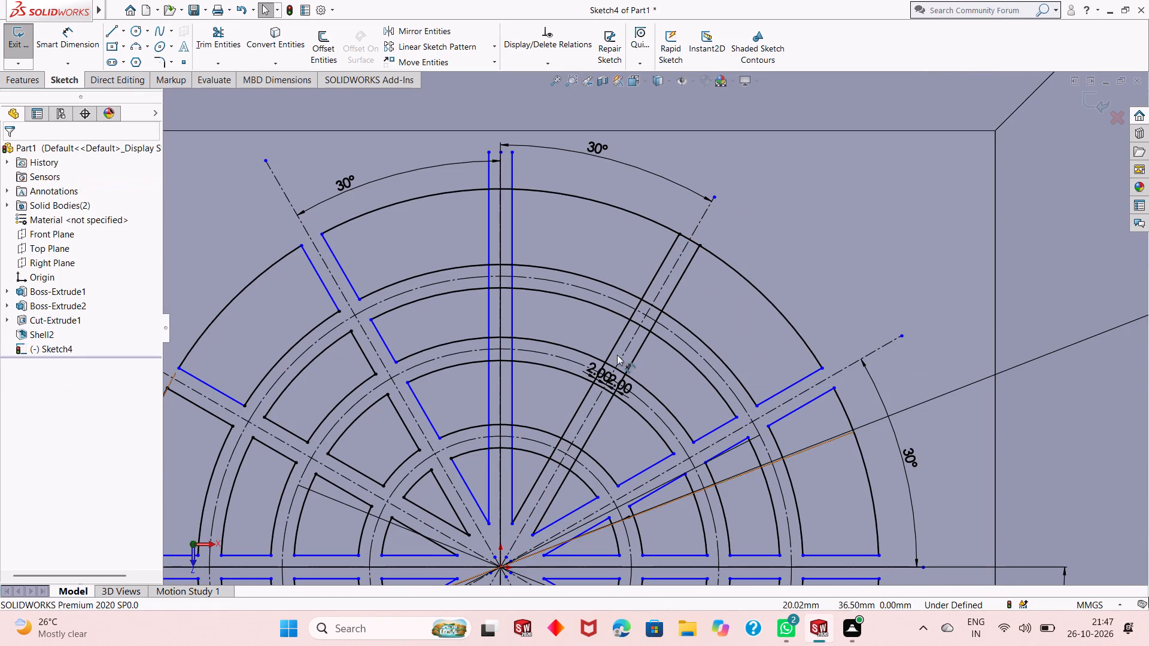
Delete both 2.00 dimensions on the steeper upper-right spoke.
right_click(603, 373)
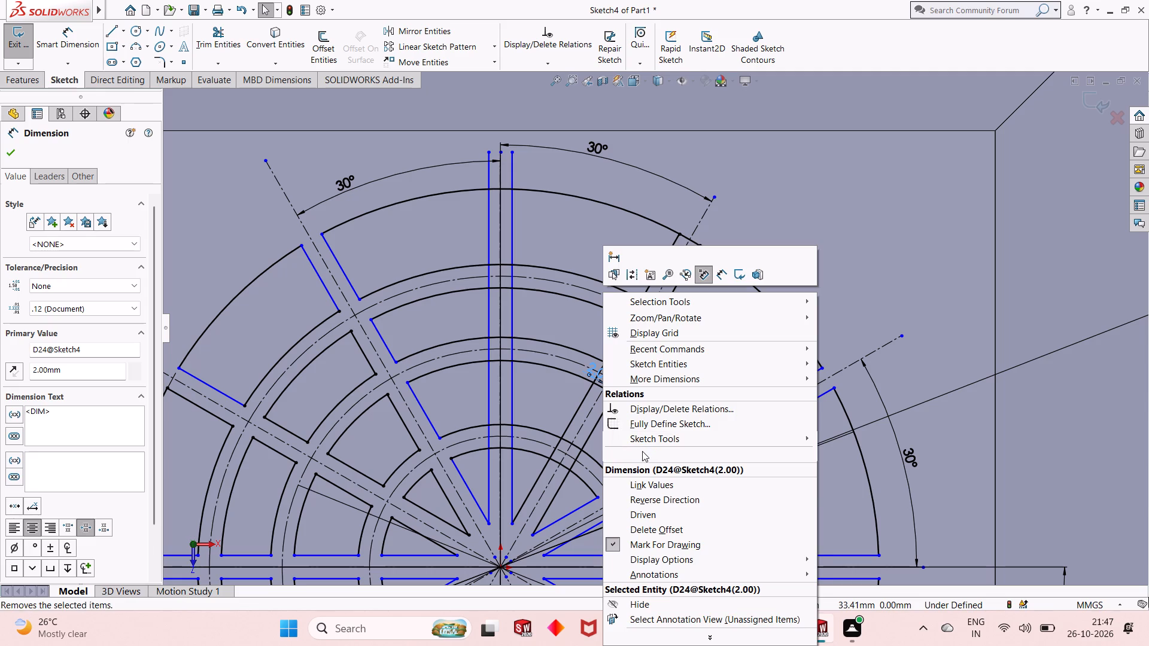
left_click(642, 451)
right_click(626, 386)
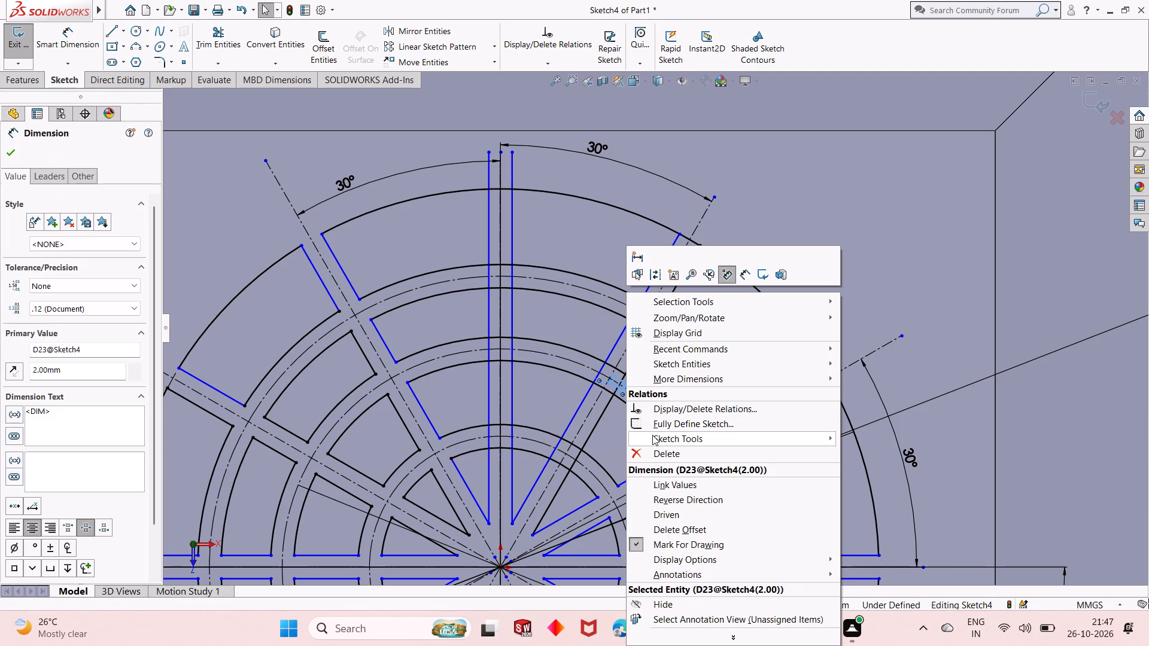
left_click(658, 453)
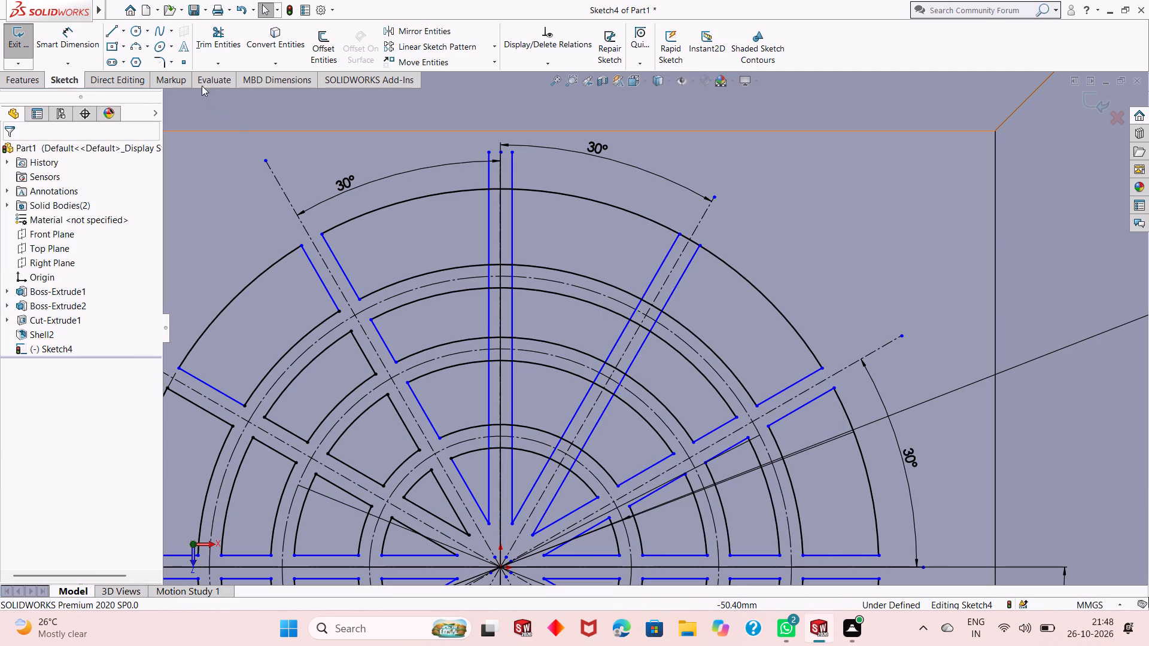
Trim the outermost circle's arc segments between the two edges of the steeper upper-right spoke, using Trim to closest.
left_click(228, 39)
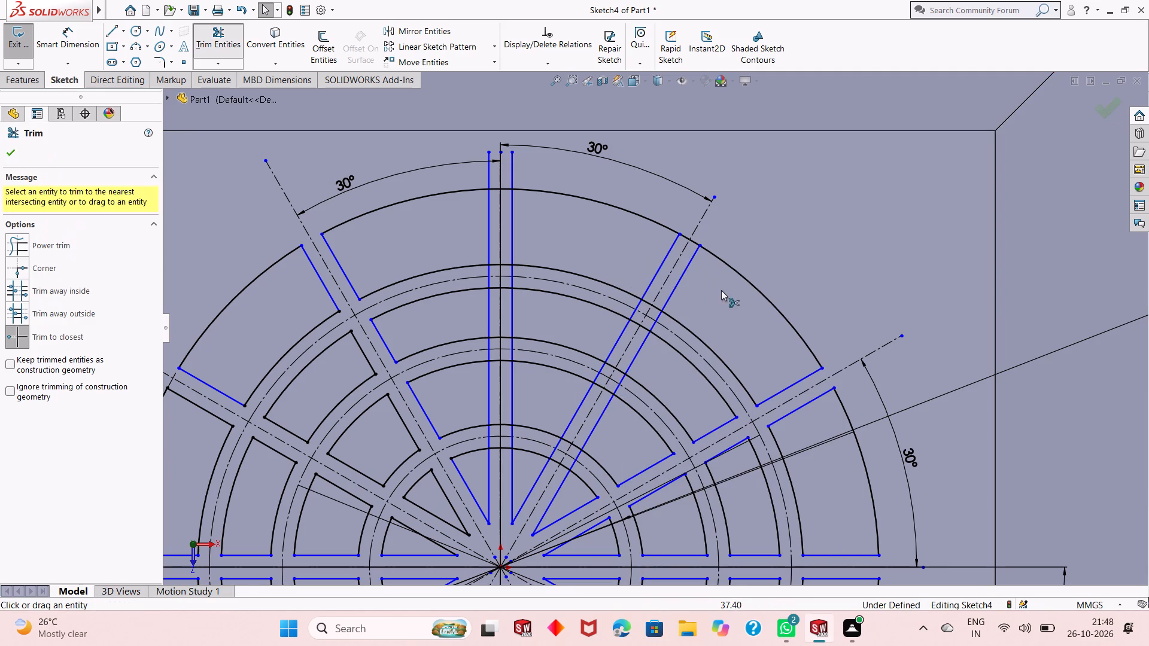
scroll(695, 257, "down", 3)
left_click(687, 248)
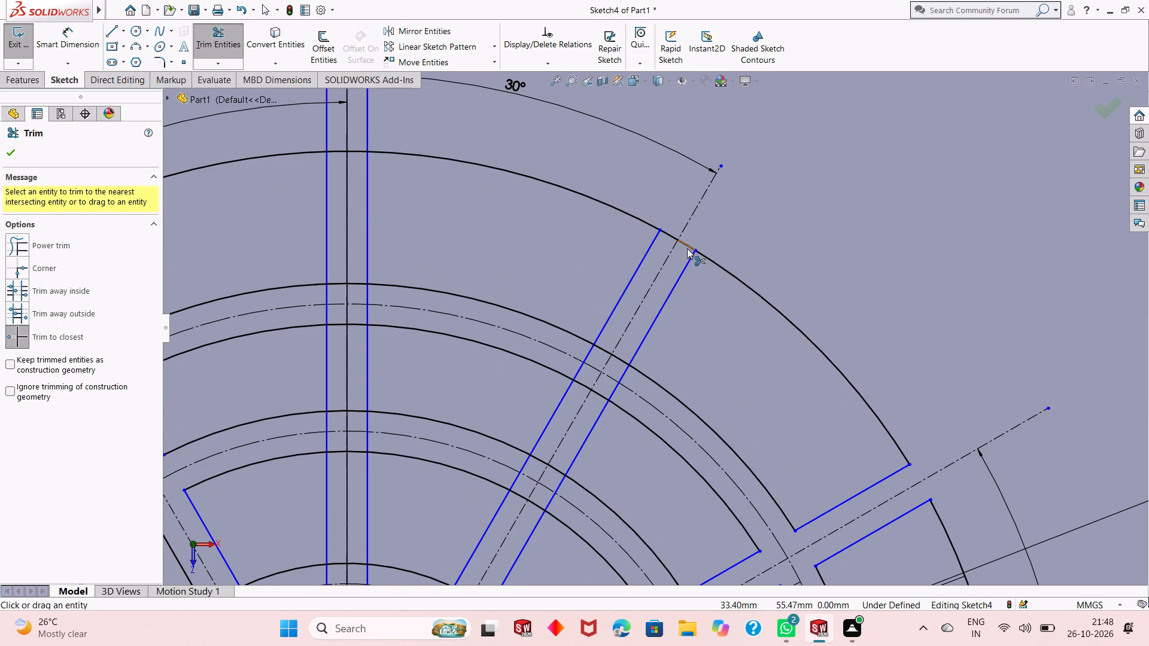
left_click(668, 237)
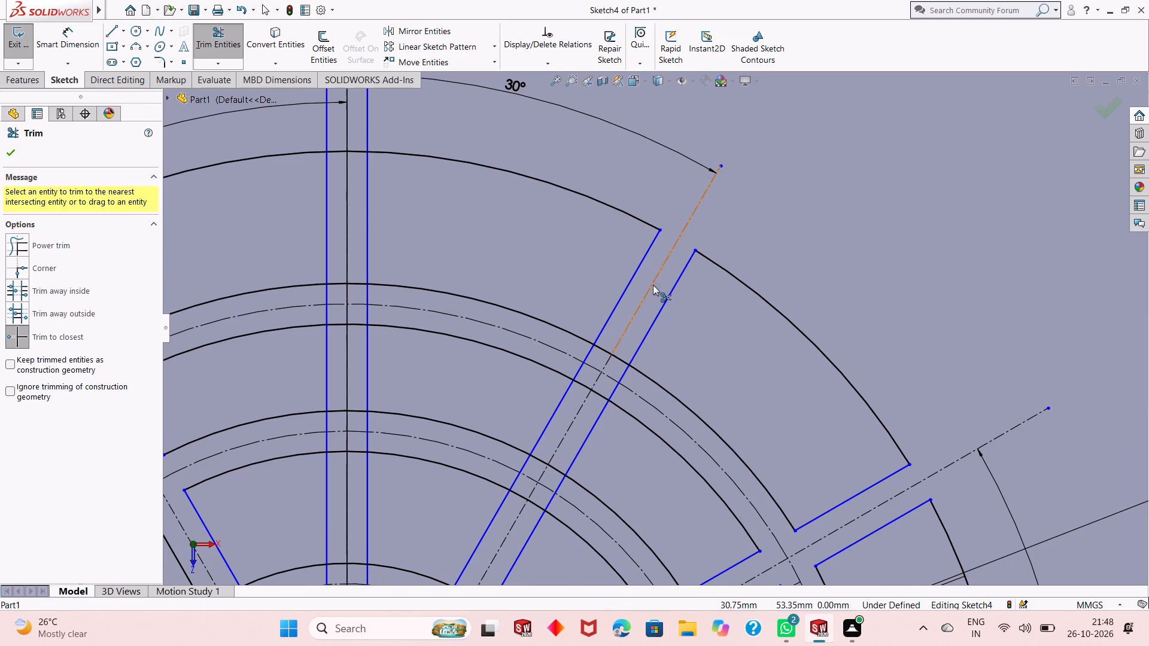
Trim the arcs and spoke edge segments where the steeper upper-right spoke crosses the outer ring band.
left_click(618, 360)
left_click(604, 352)
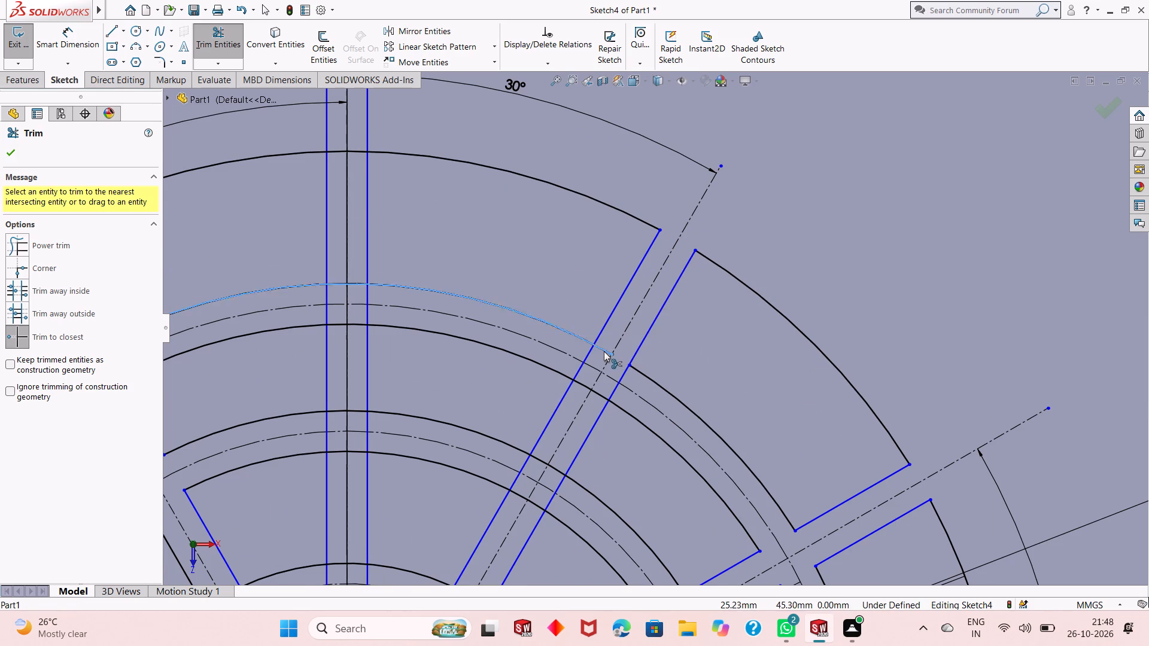
left_click(625, 373)
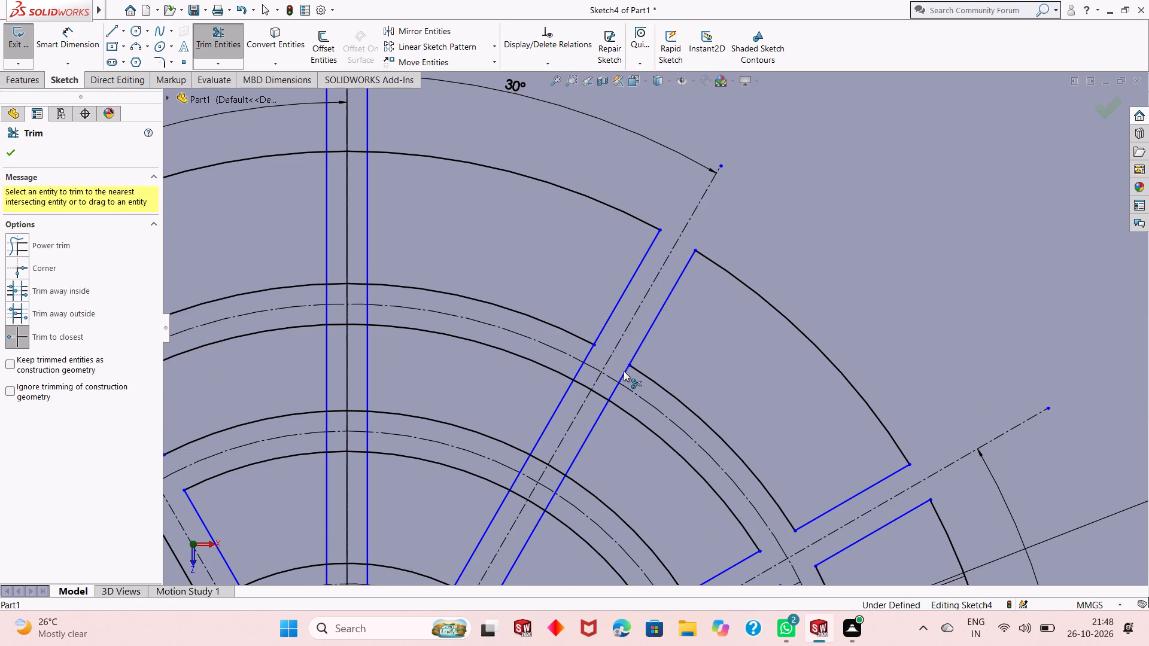
left_click(589, 355)
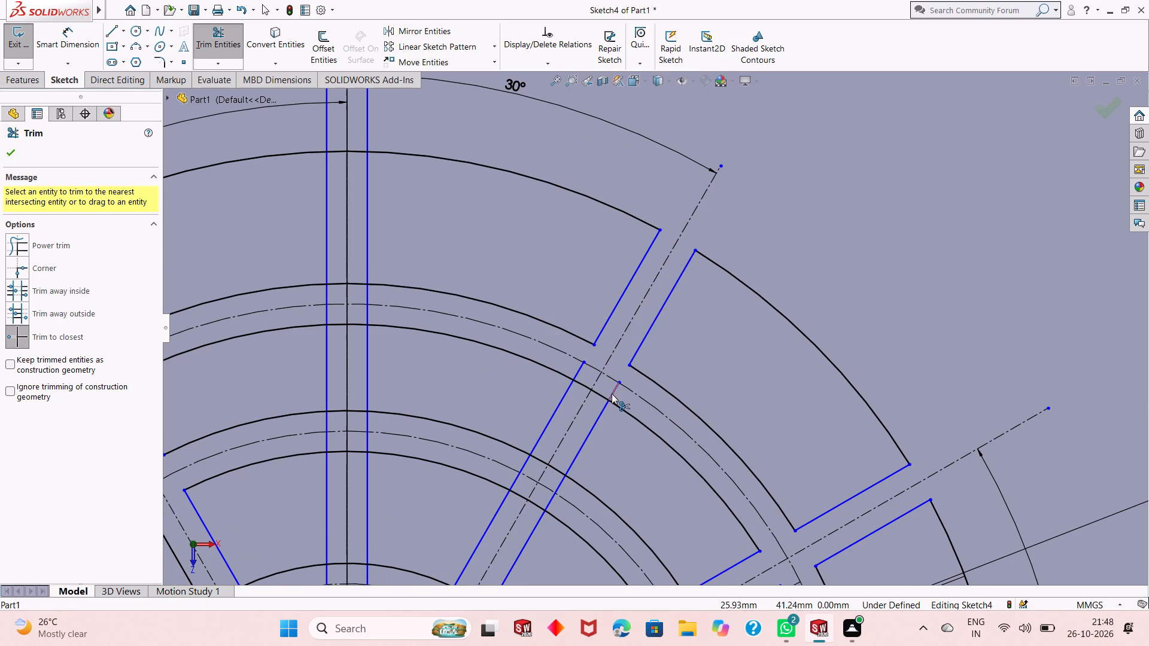
left_click(612, 394)
left_click(580, 373)
left_click(584, 386)
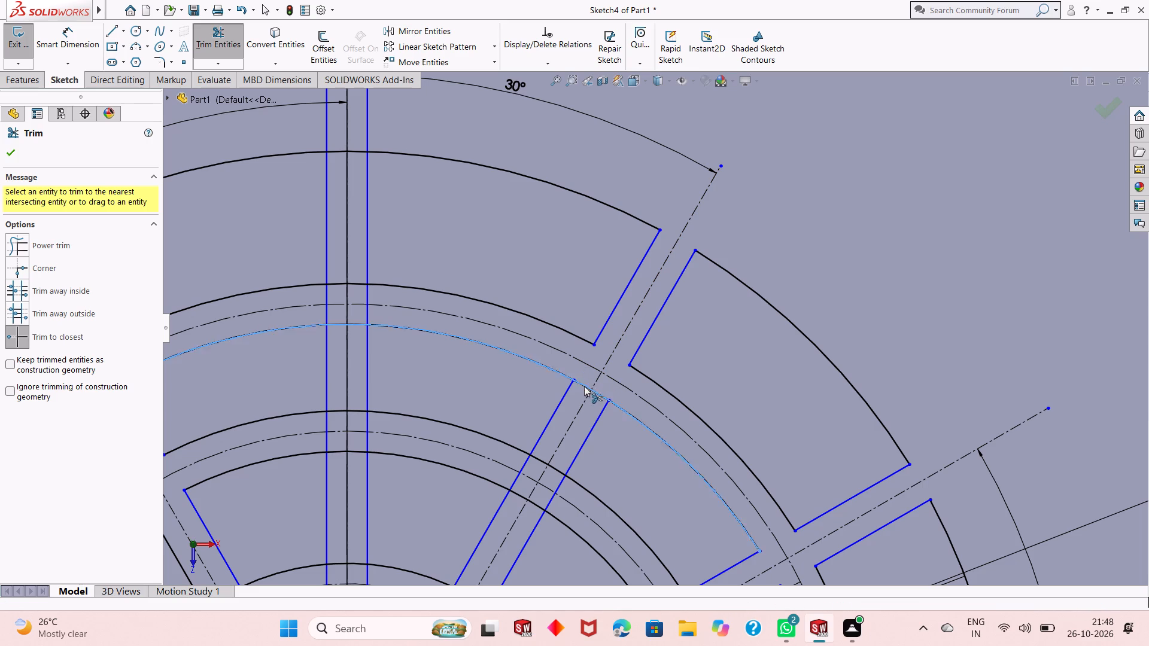
left_click(597, 394)
Trim the arcs and spoke edge segments where the steeper upper-right spoke crosses the middle ring band.
scroll(606, 428, "up", 3)
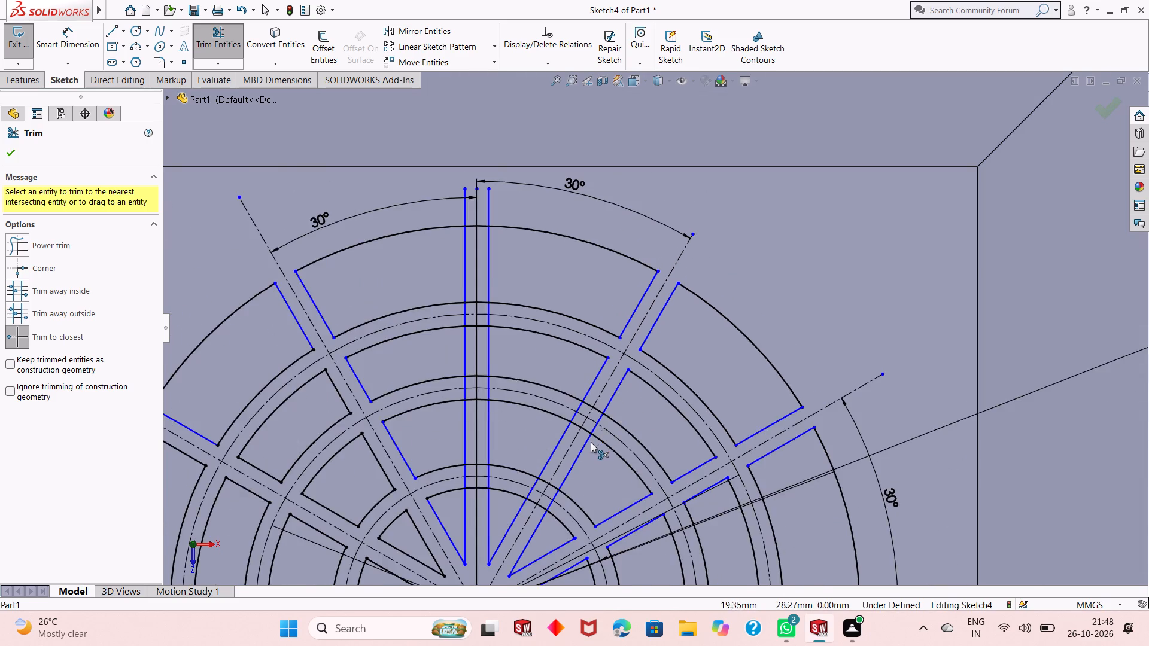
scroll(589, 440, "down", 3)
scroll(592, 382, "down", 2)
left_click(637, 358)
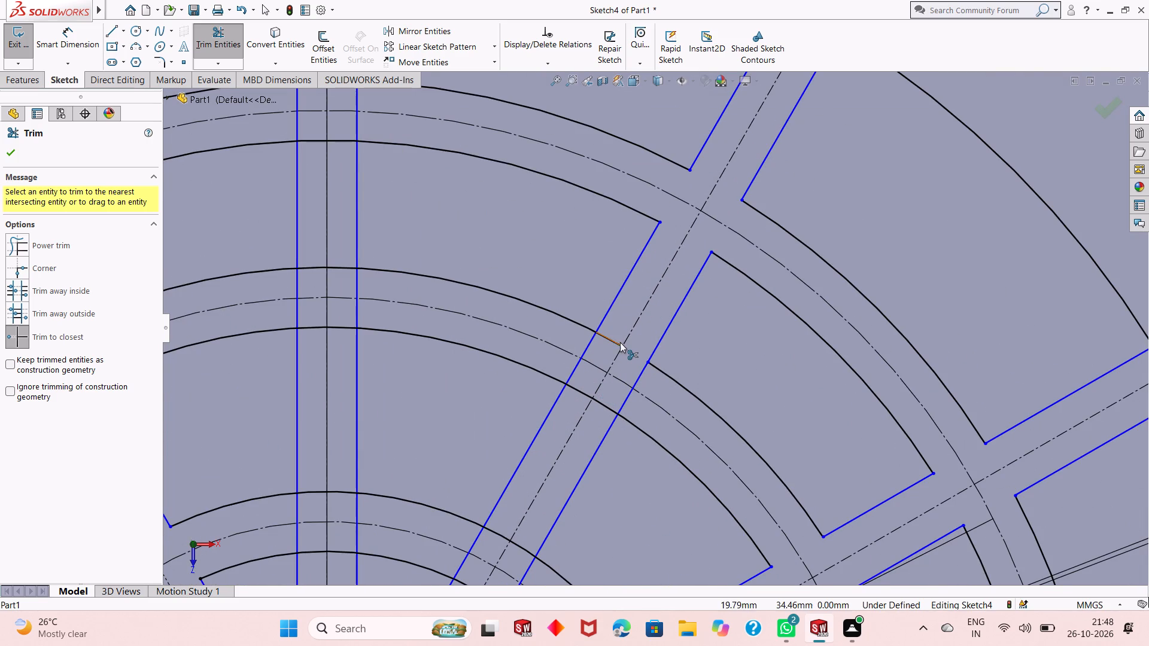
left_click(616, 340)
left_click(590, 342)
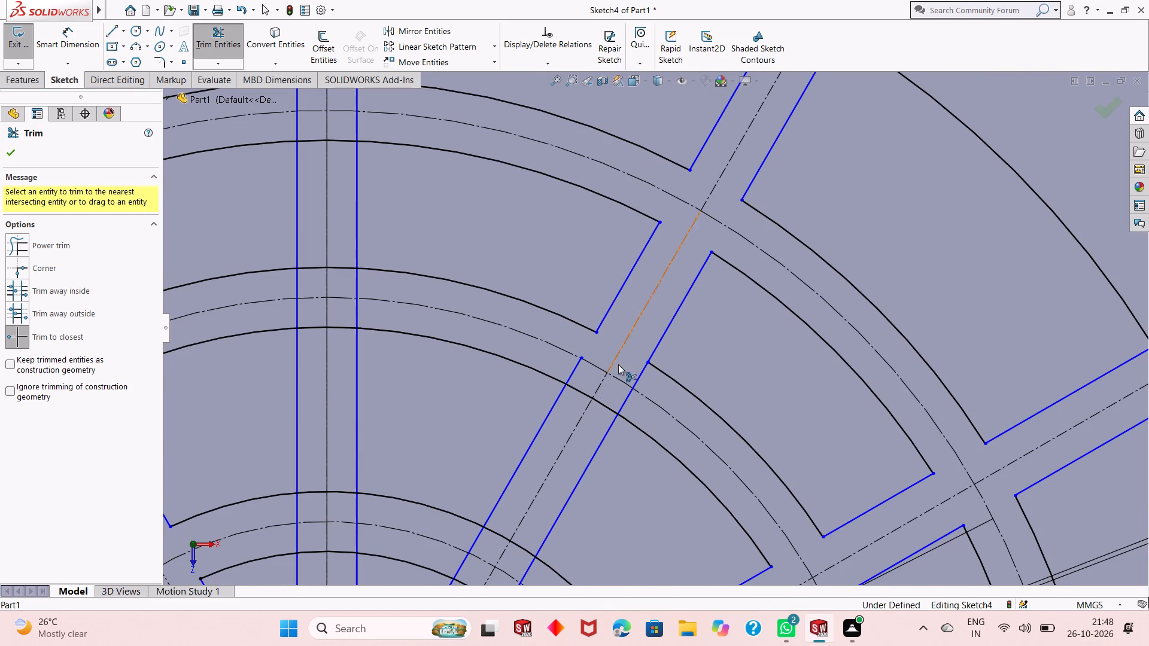
left_click(642, 372)
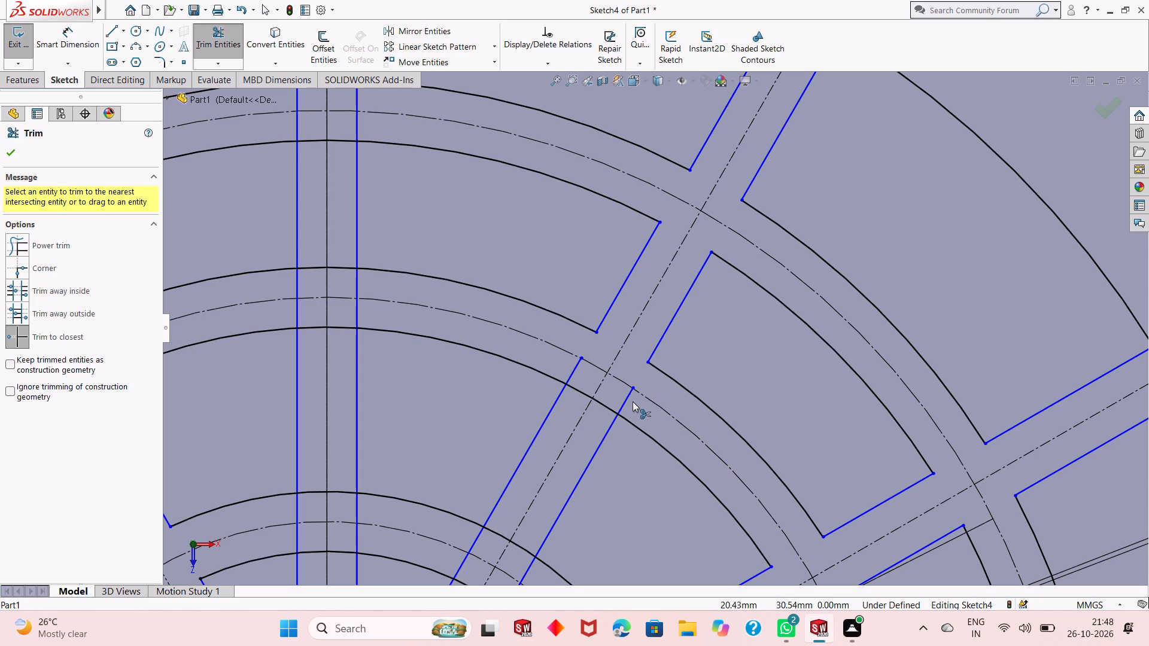
left_click(625, 401)
left_click(574, 368)
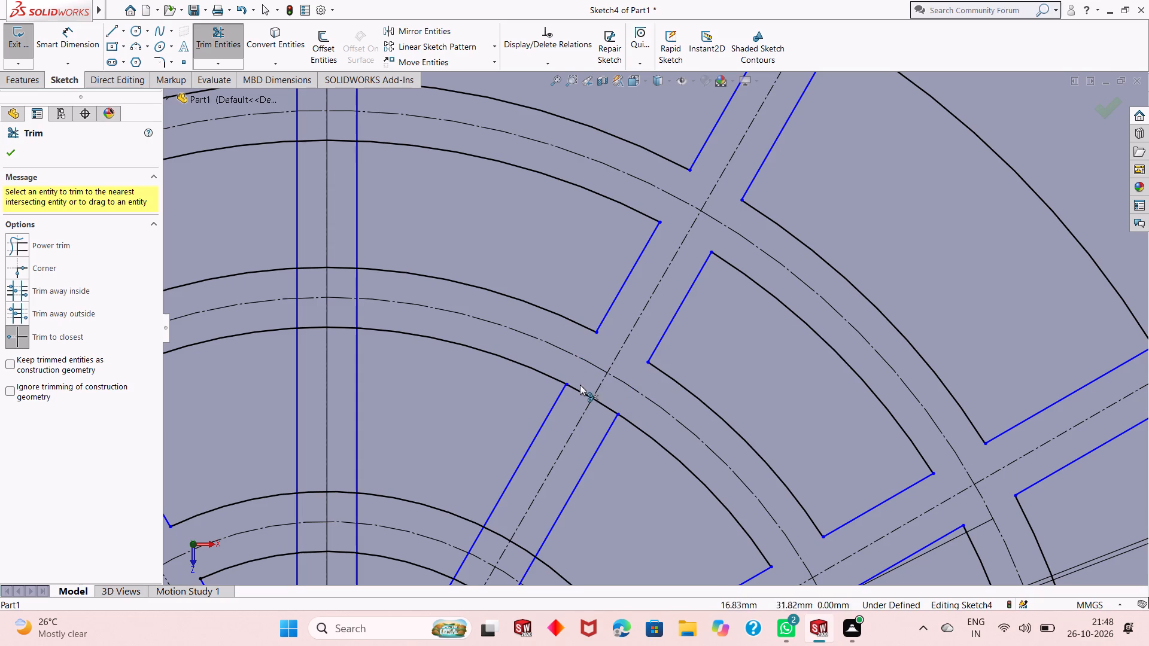
left_click(580, 389)
left_click(601, 402)
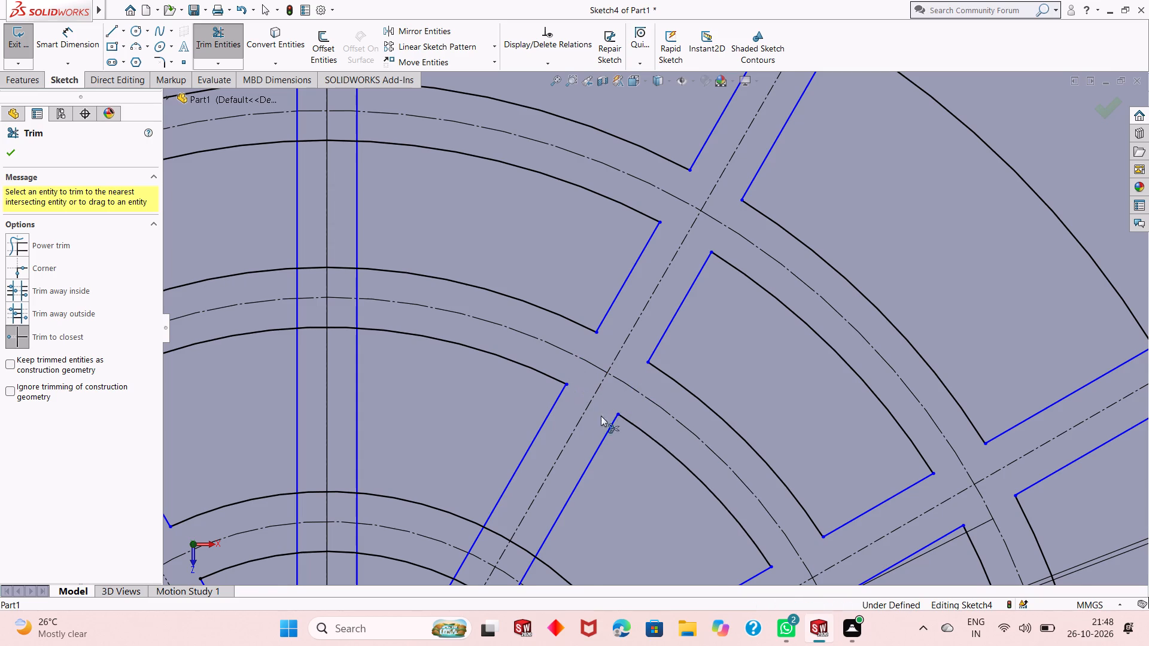
Trim the arcs and spoke edge segments where the steeper upper-right spoke crosses the inner ring band.
scroll(598, 427, "up", 4)
scroll(581, 455, "down", 5)
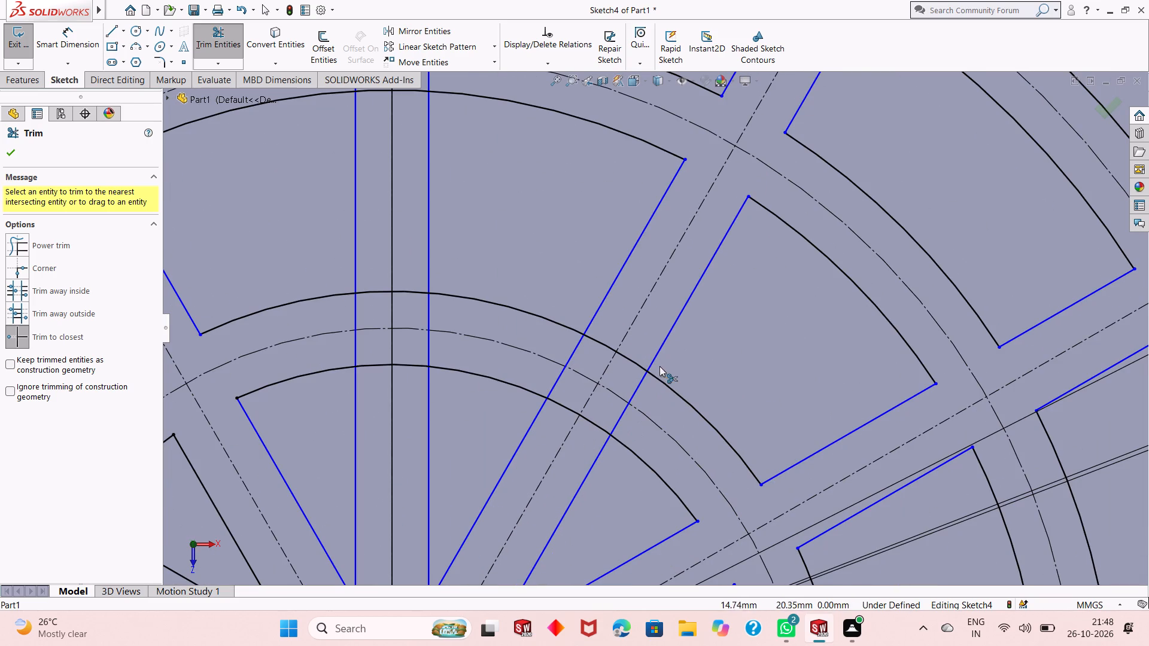
left_click(639, 365)
left_click(613, 351)
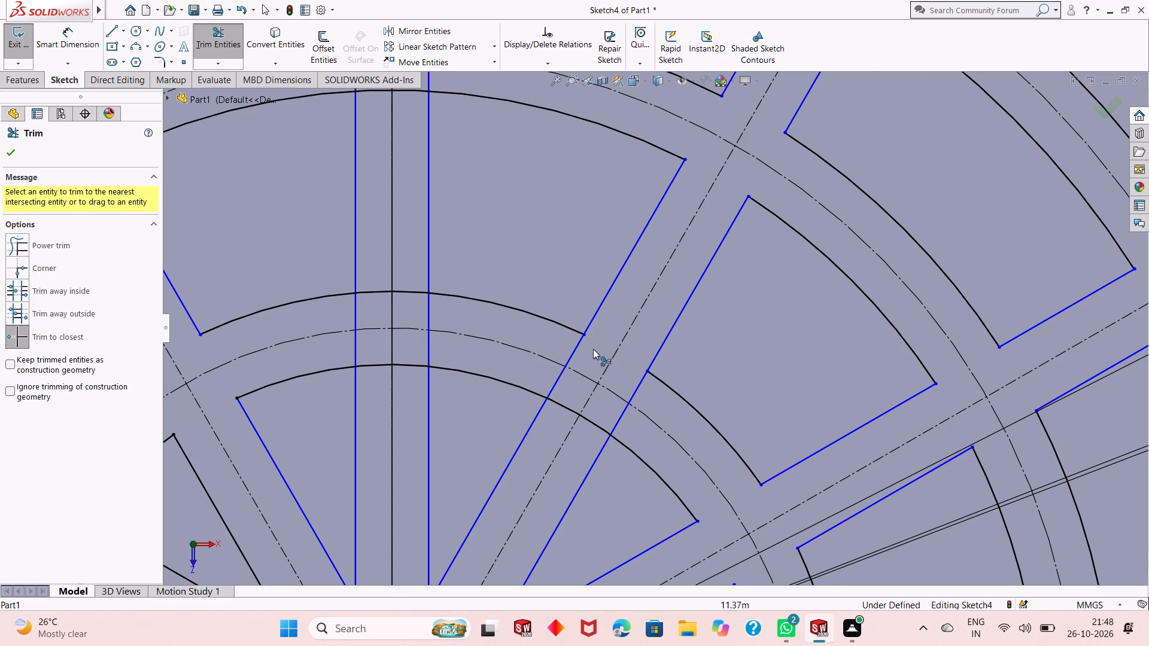
left_click(575, 349)
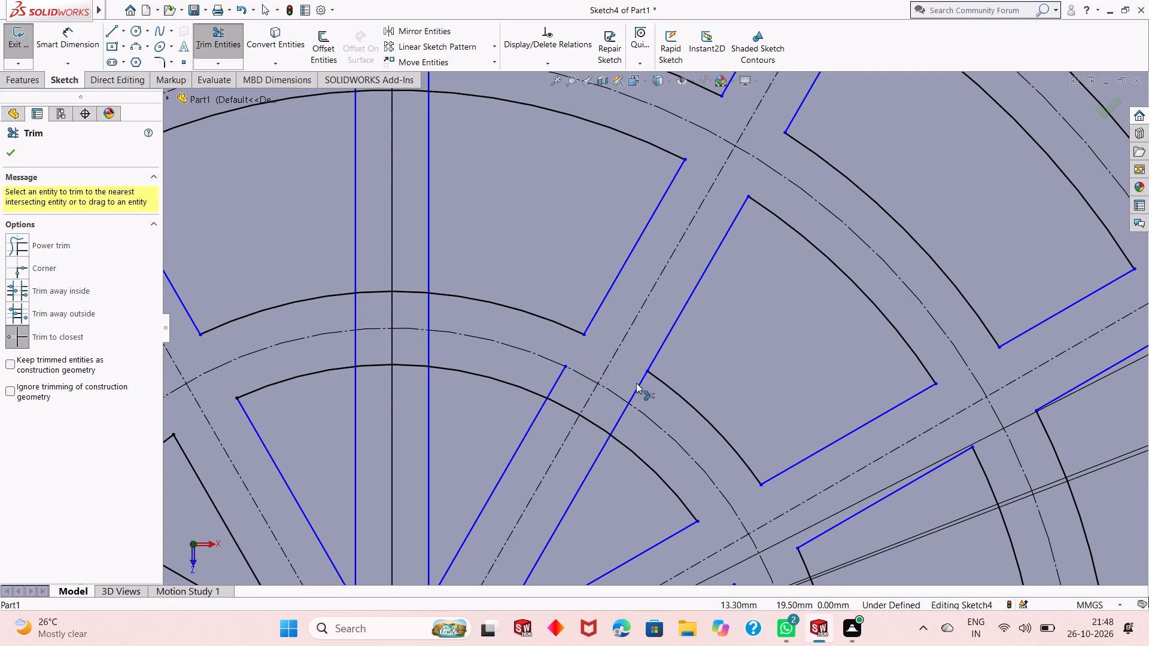
left_click(642, 382)
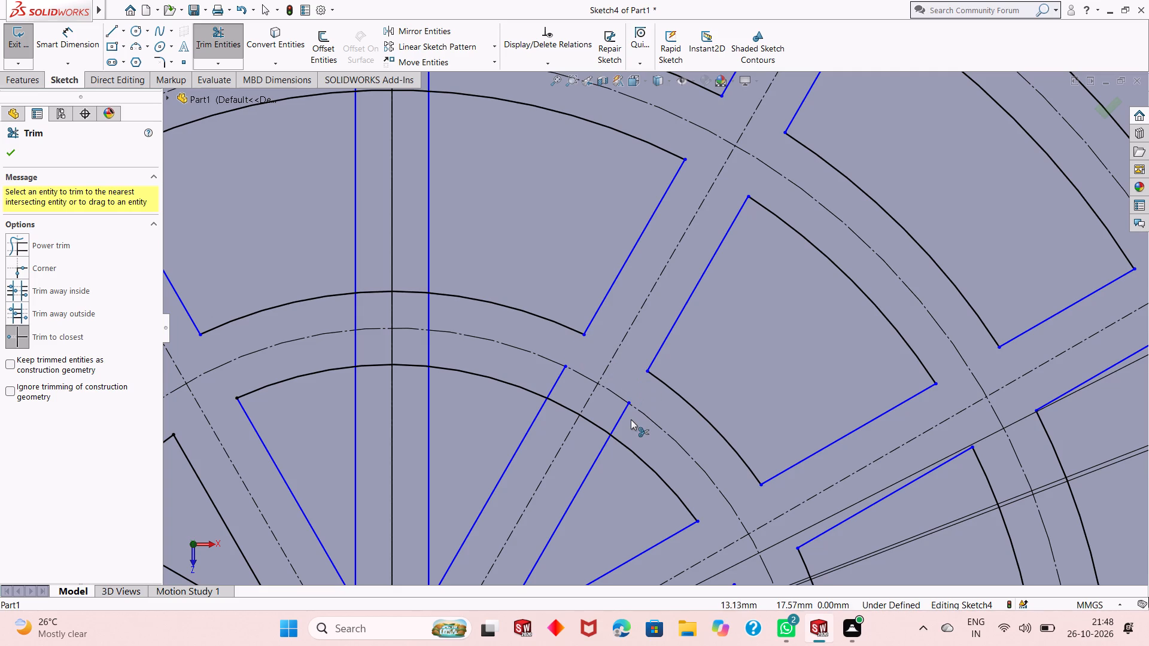
left_click(622, 415)
left_click(557, 380)
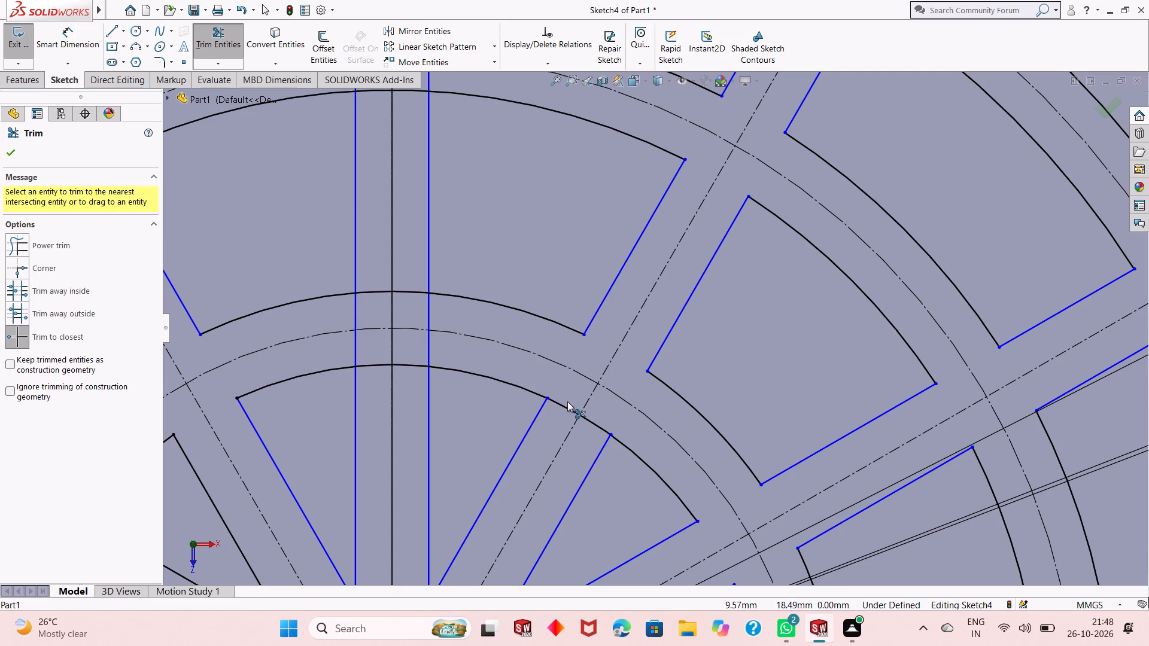
left_click(567, 406)
left_click(585, 420)
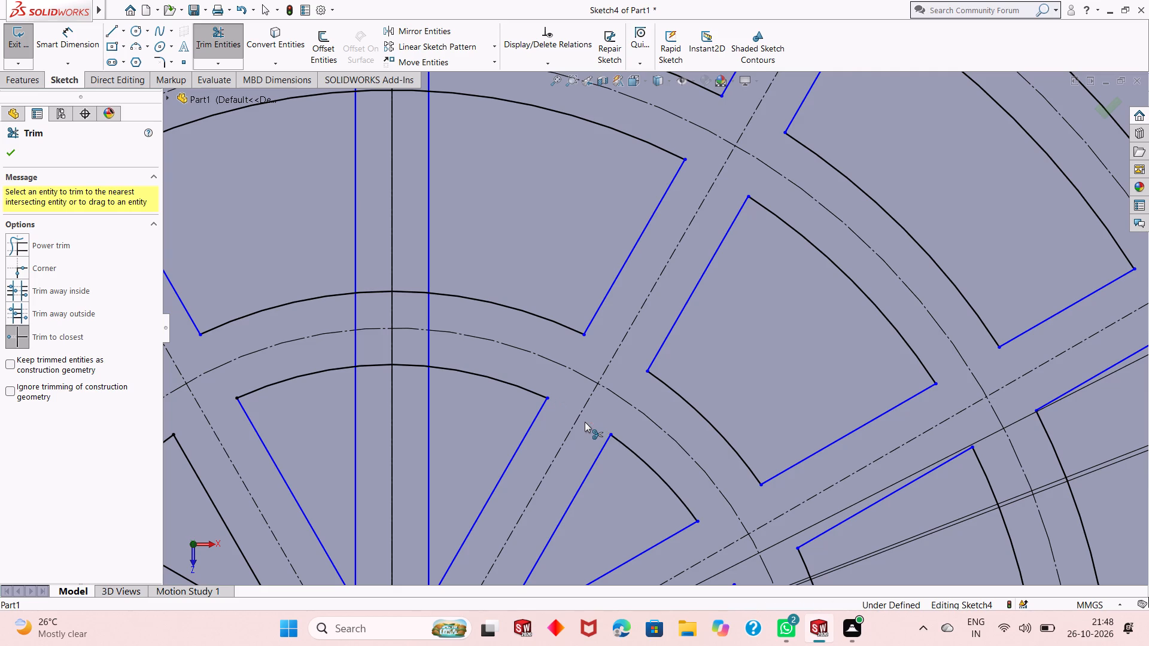
Trim the upper vertical spoke's two edges where they overhang the outermost circle.
scroll(587, 431, "up", 4)
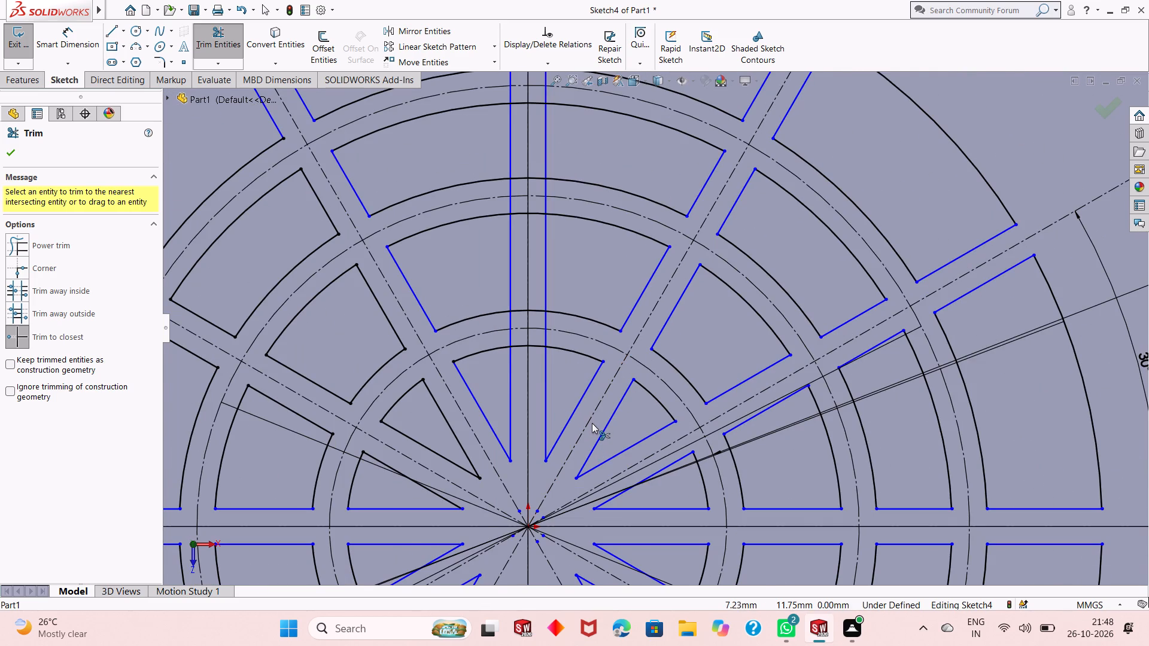
scroll(592, 423, "up", 4)
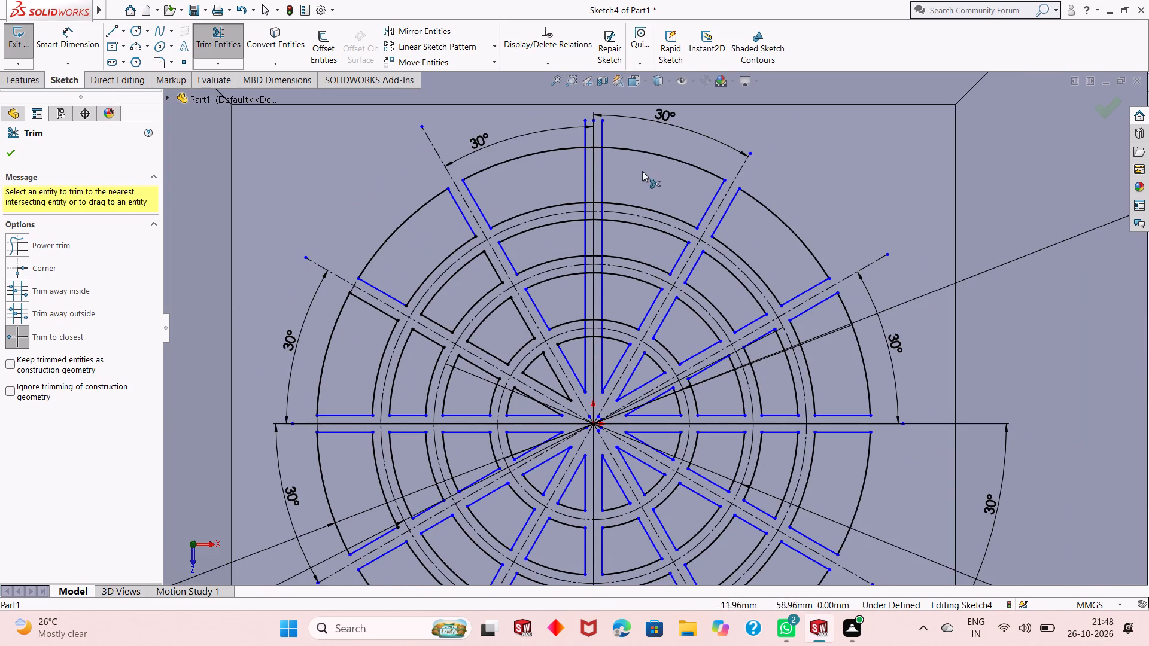
scroll(593, 134, "down", 2)
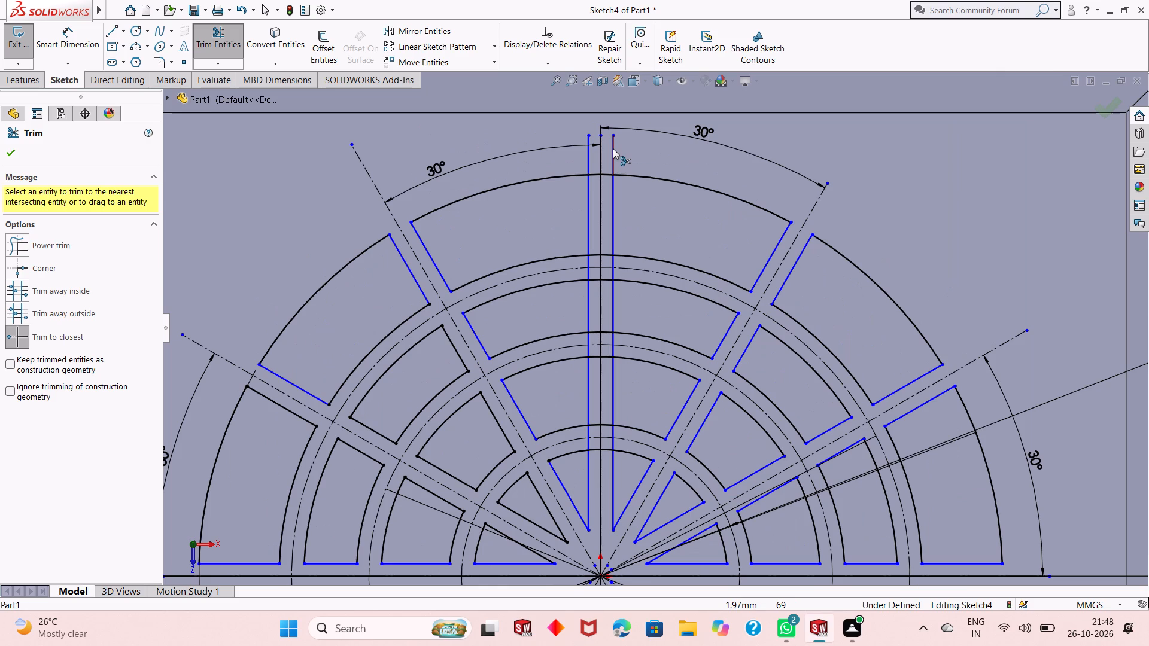
left_click(613, 148)
left_click(588, 159)
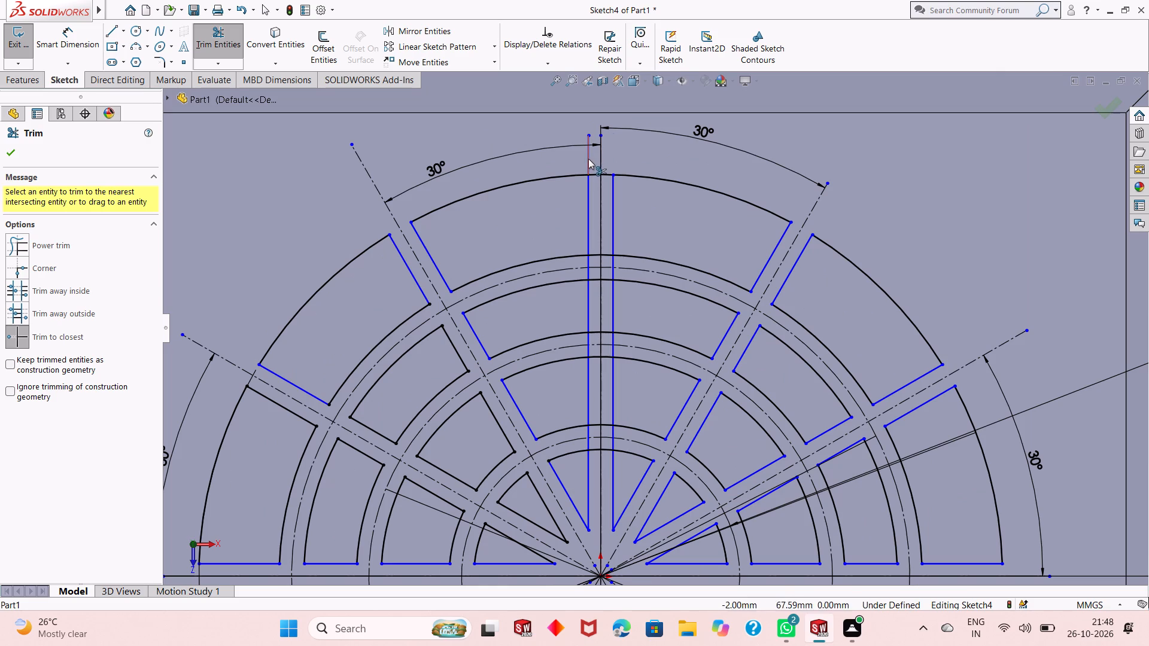
Trim the arcs and spoke edge segments where the upper vertical spoke crosses the outer ring band.
left_click(607, 254)
left_click(597, 254)
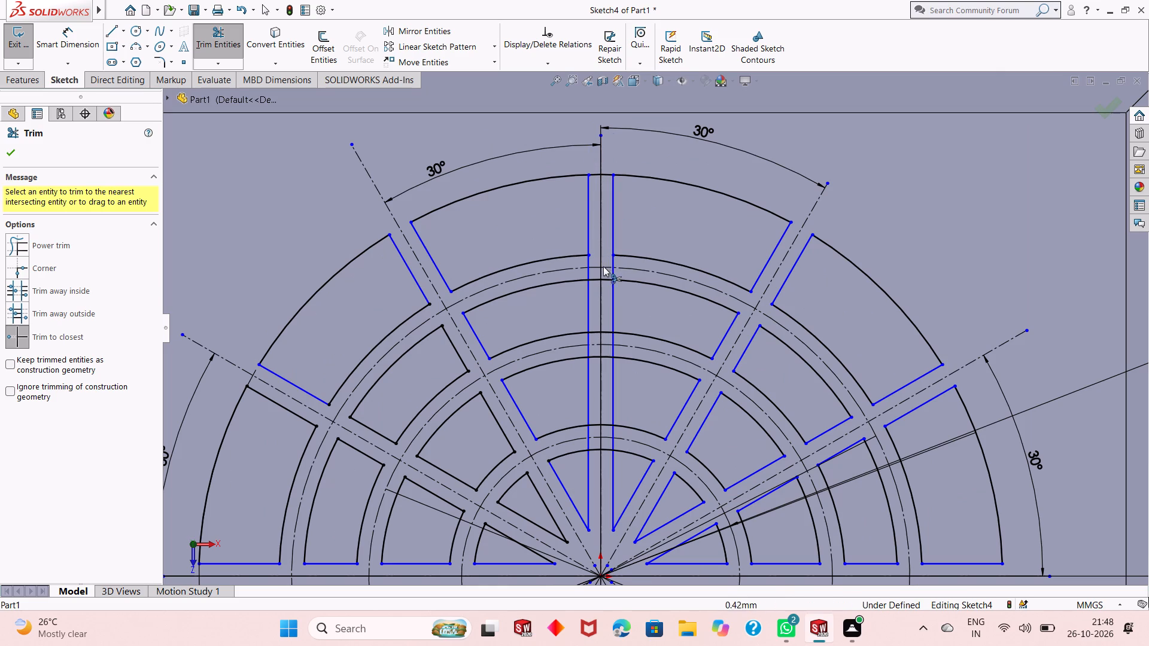
scroll(607, 268, "down", 4)
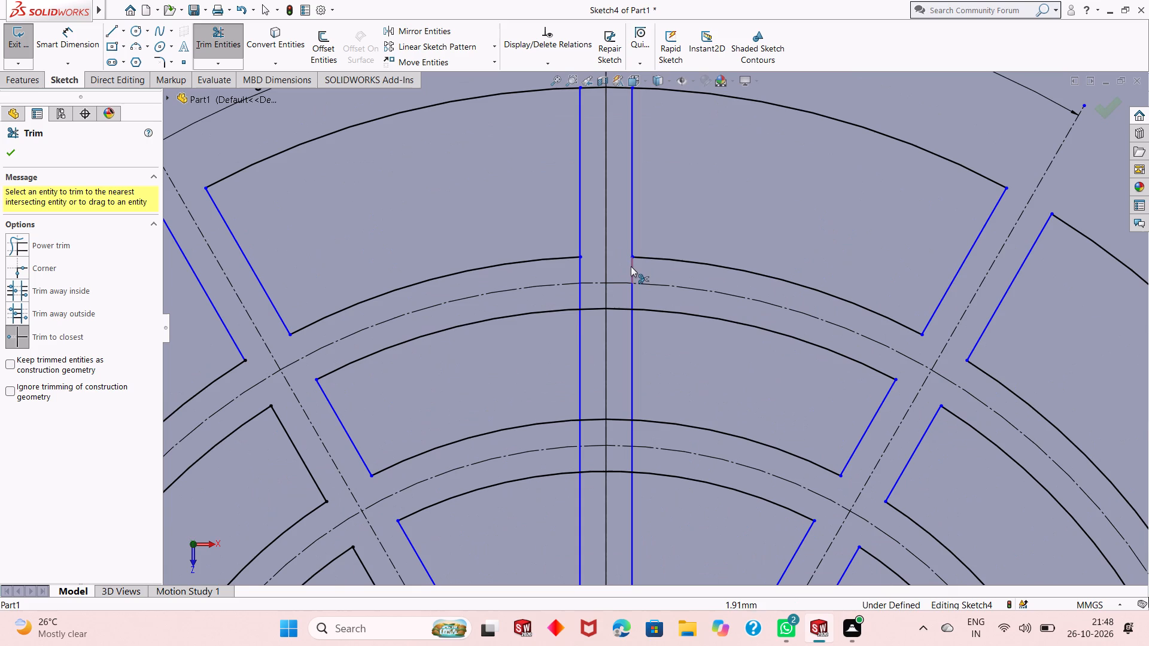
left_click(631, 268)
left_click(631, 296)
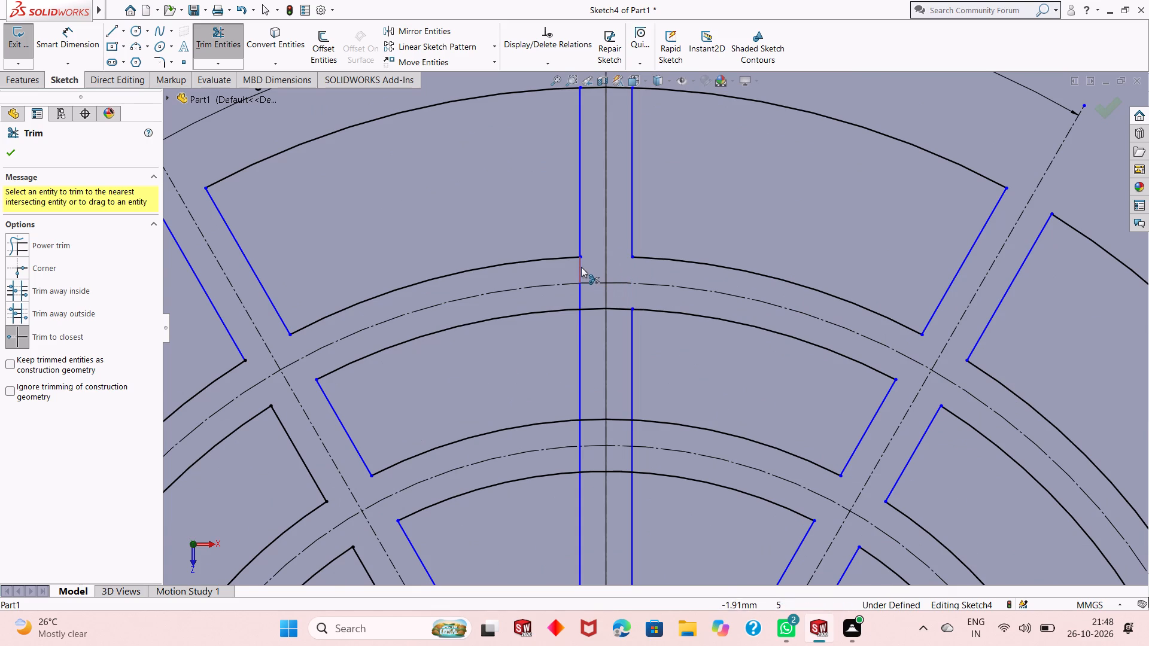
left_click(581, 267)
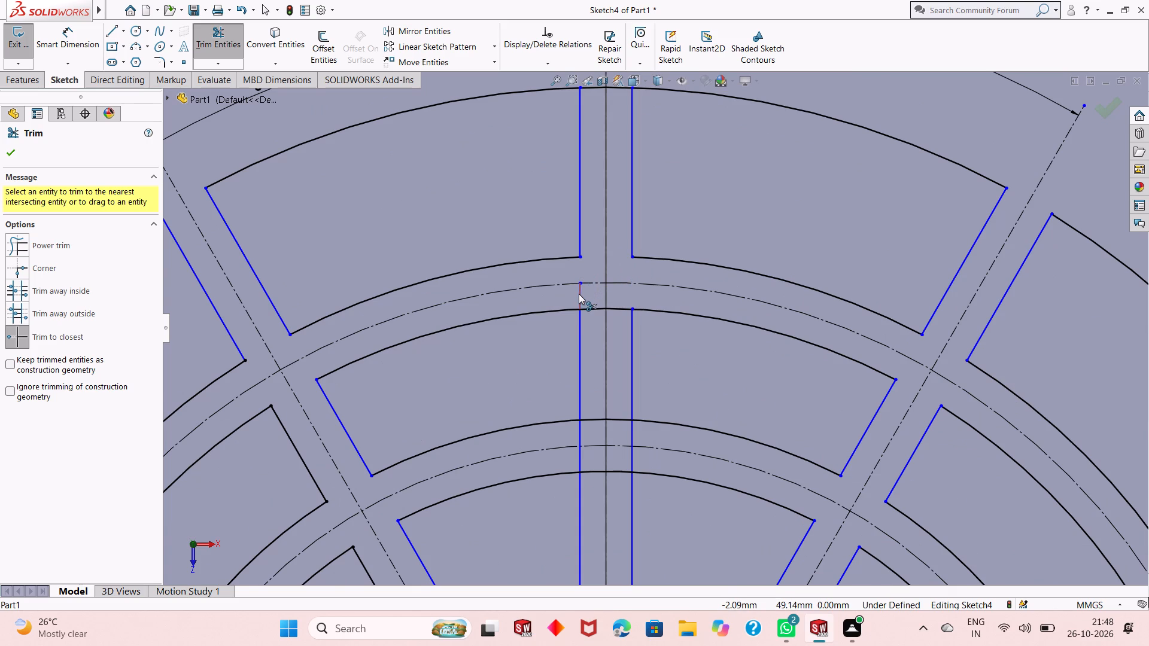
left_click(579, 294)
left_click(613, 306)
left_click(598, 307)
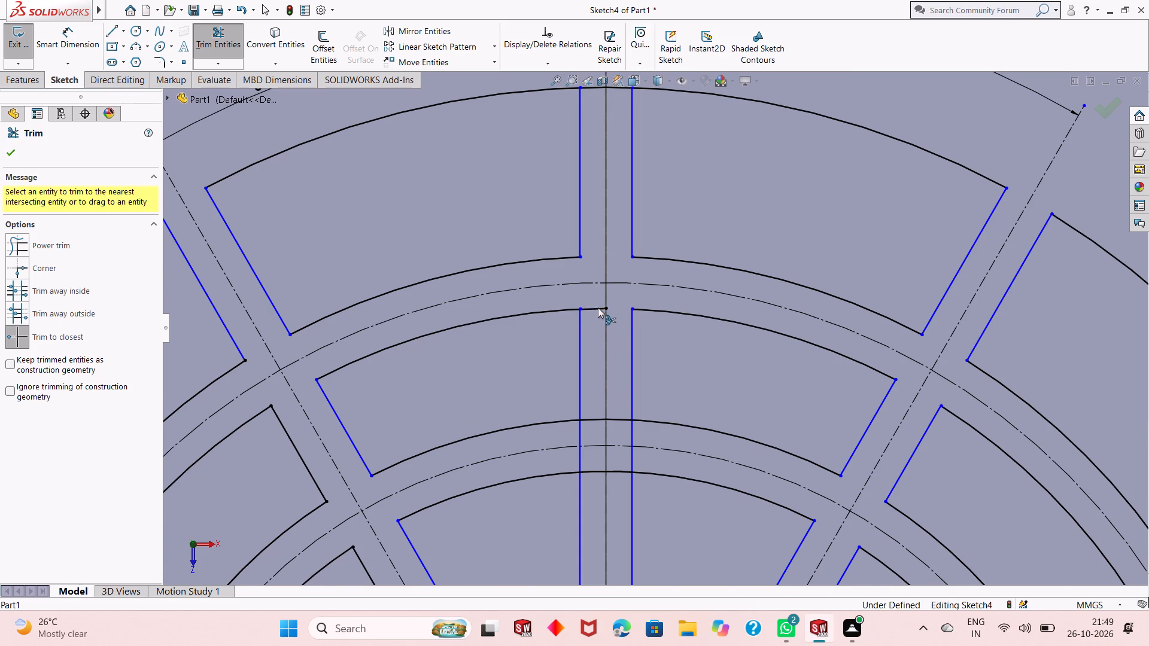
Trim the arcs and spoke edge segments where the upper vertical spoke crosses the middle ring band.
scroll(614, 367, "up", 2)
scroll(624, 417, "down", 4)
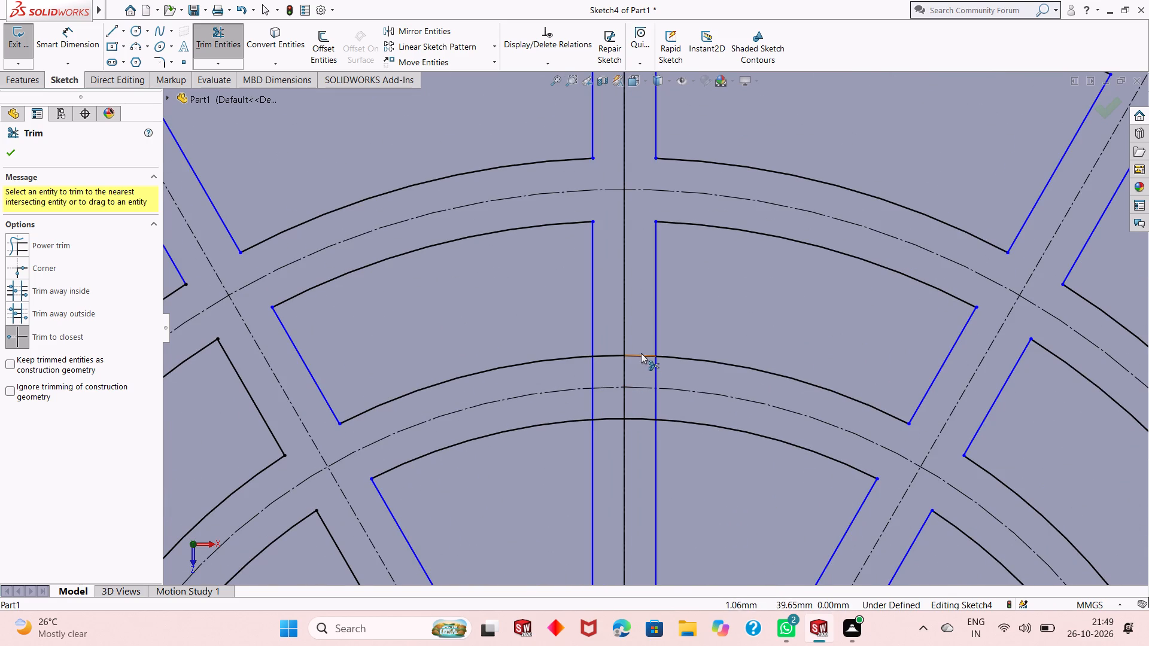
left_click(642, 353)
left_click(609, 355)
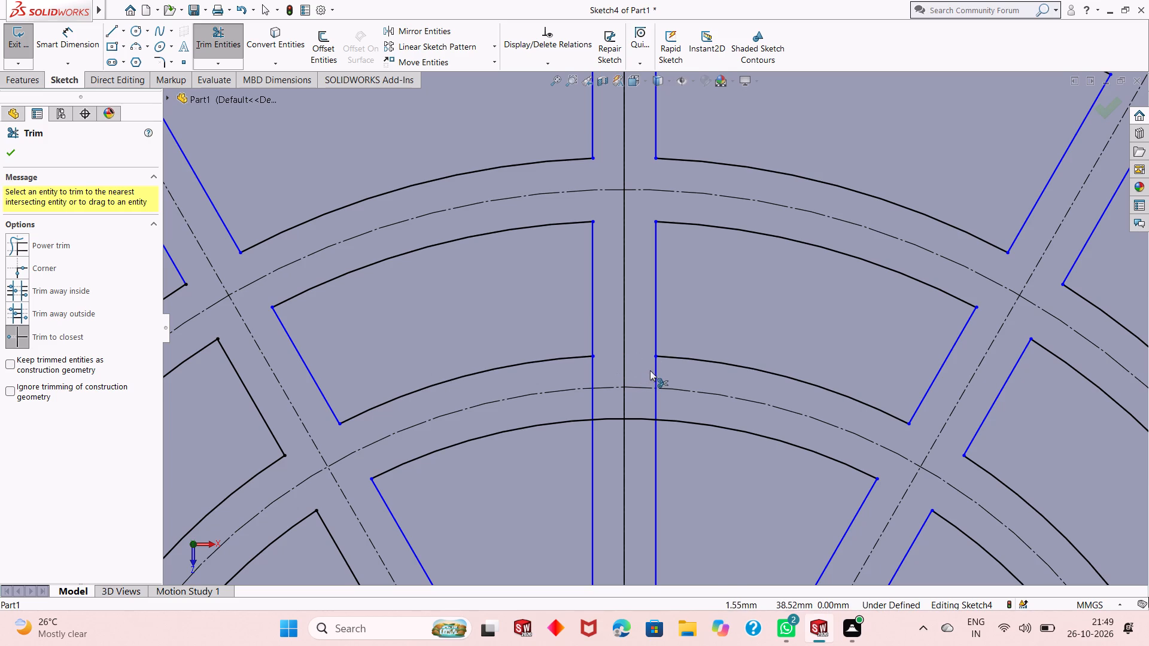
left_click(656, 368)
left_click(591, 369)
left_click(592, 398)
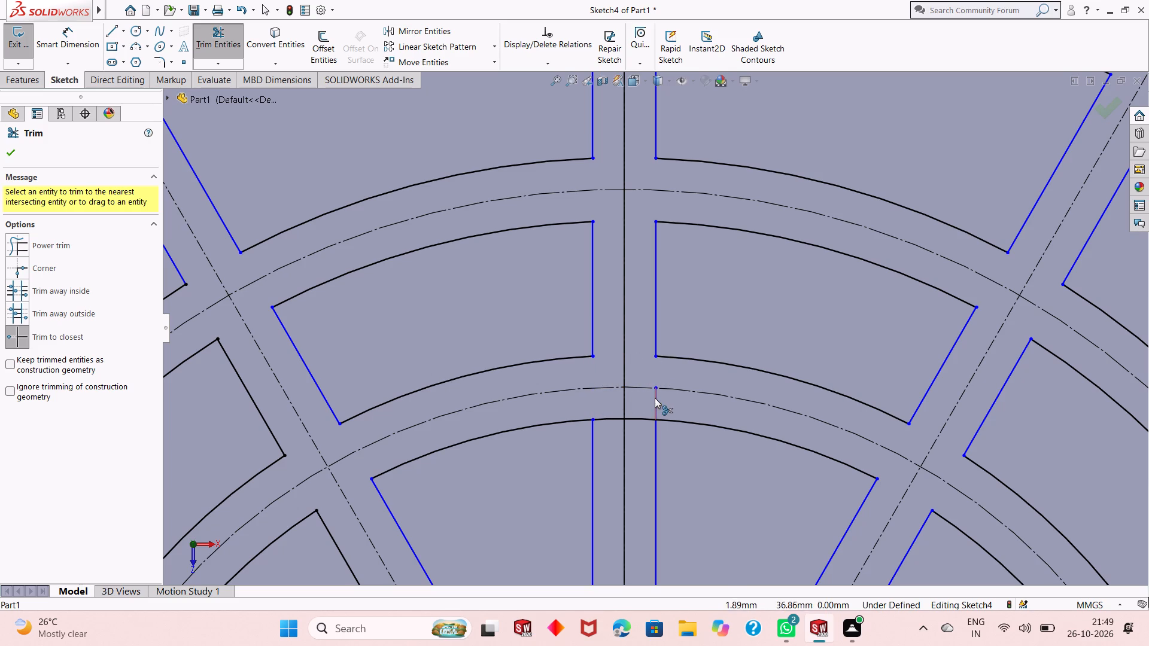
left_click(655, 398)
left_click(641, 419)
left_click(617, 417)
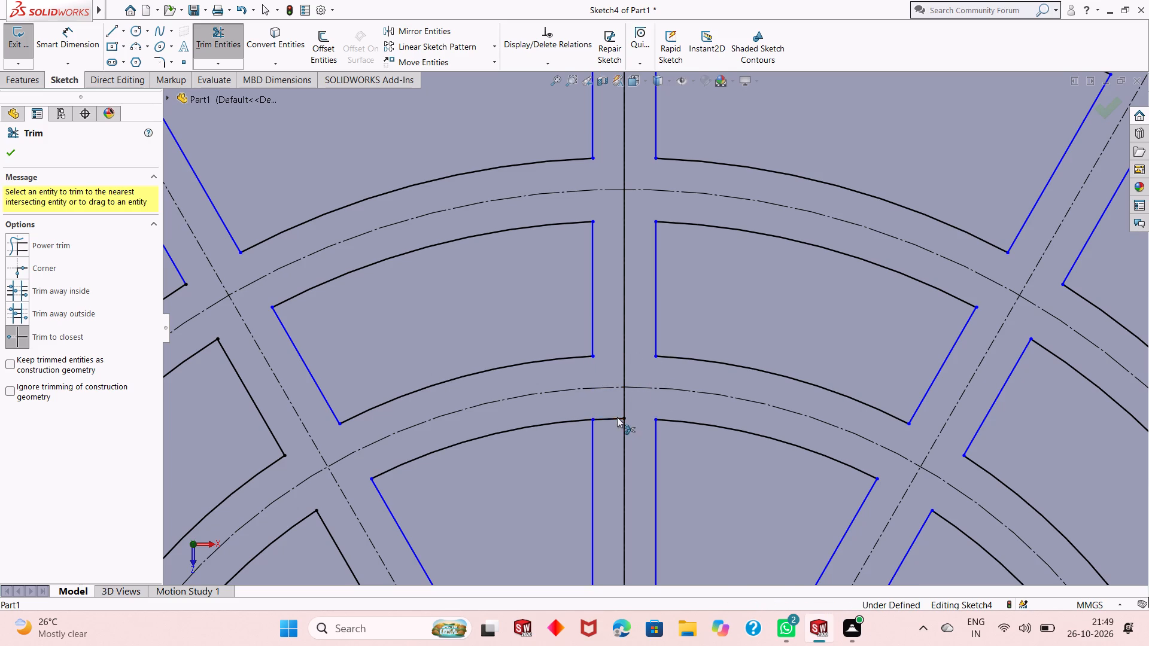
Trim the arcs and spoke edge segments where the upper vertical spoke crosses the inner ring band, and finish trimming.
scroll(629, 437, "up", 5)
scroll(655, 485, "down", 6)
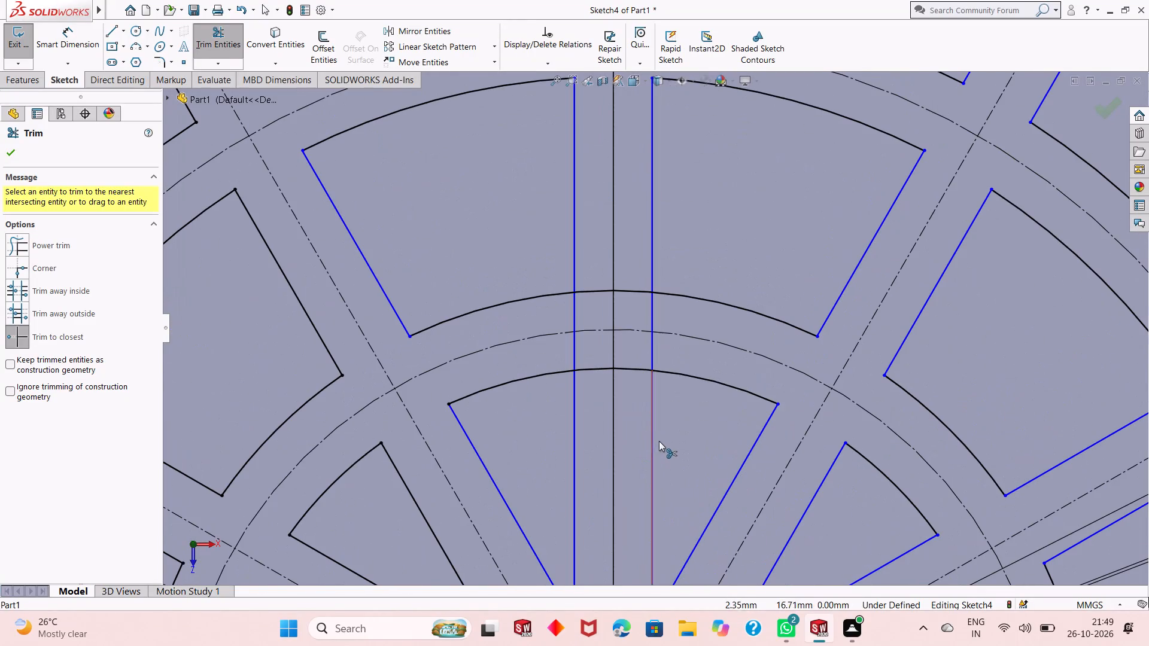
left_click(633, 292)
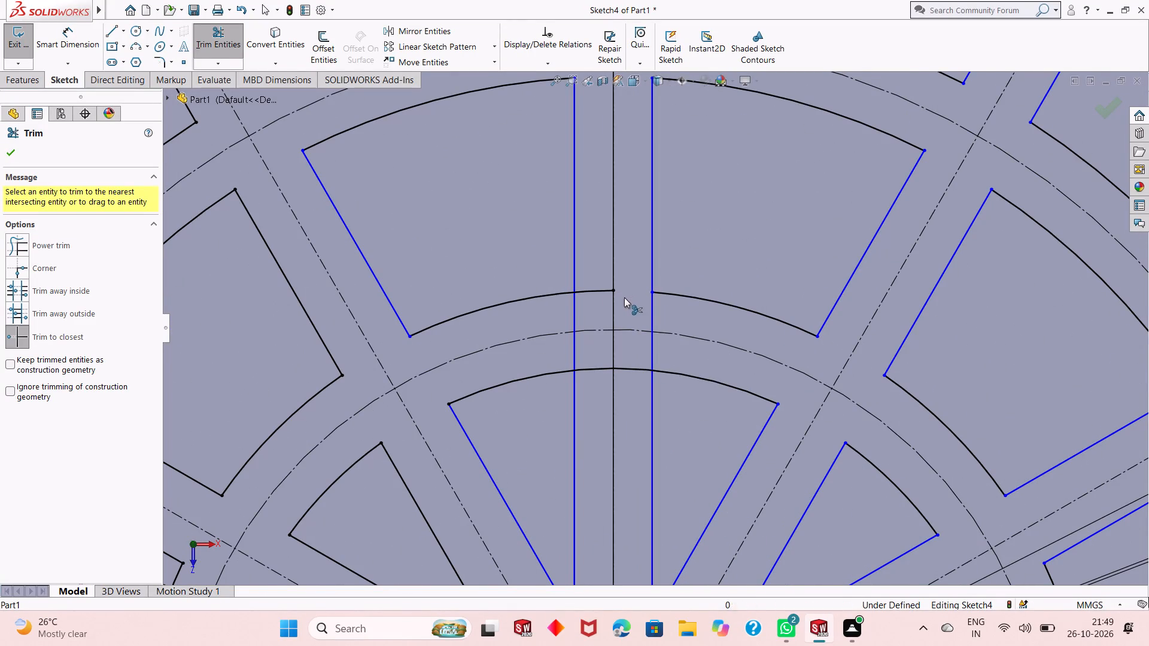
left_click(598, 290)
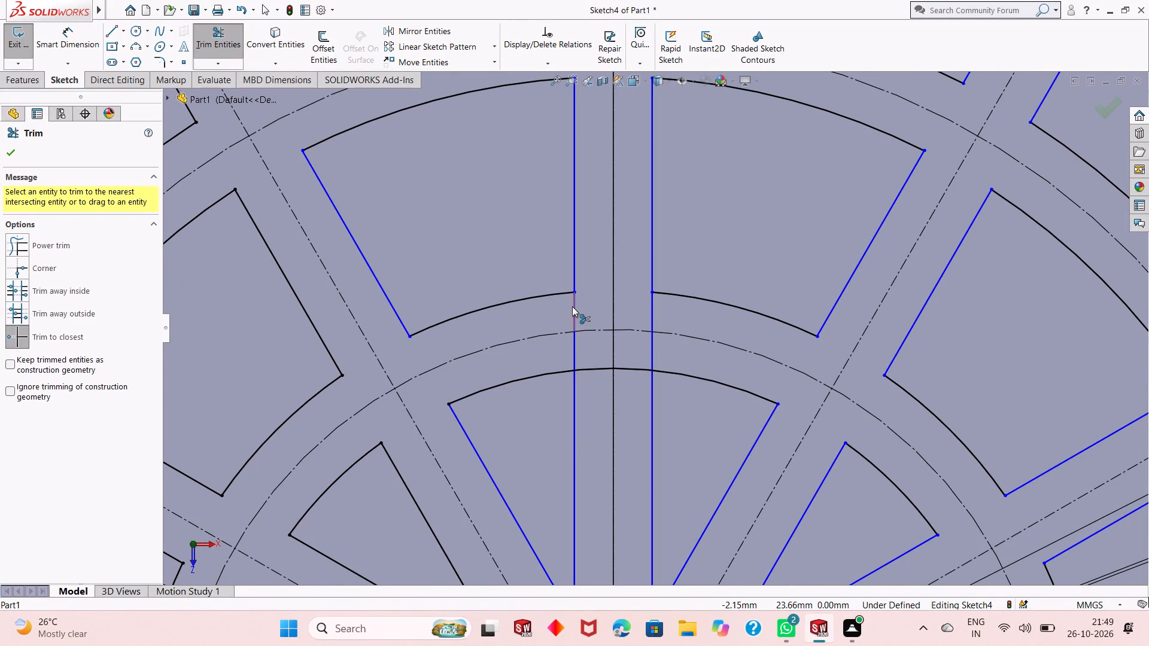
left_click(572, 306)
left_click(650, 305)
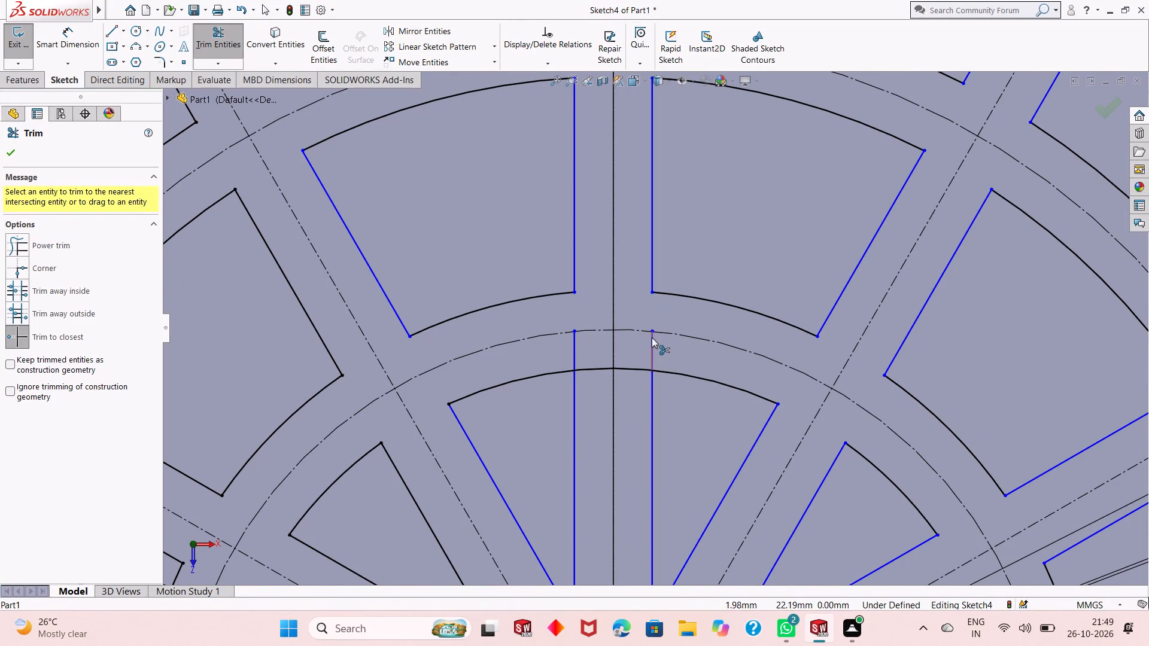
left_click(652, 340)
left_click(573, 349)
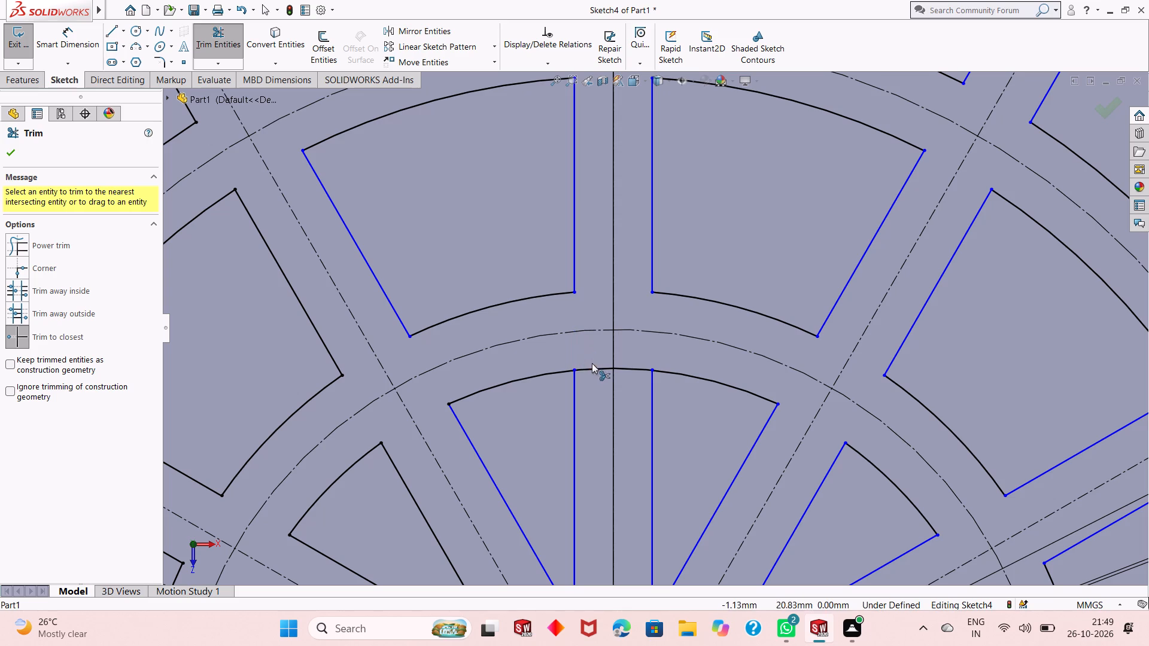
left_click(592, 369)
left_click(627, 371)
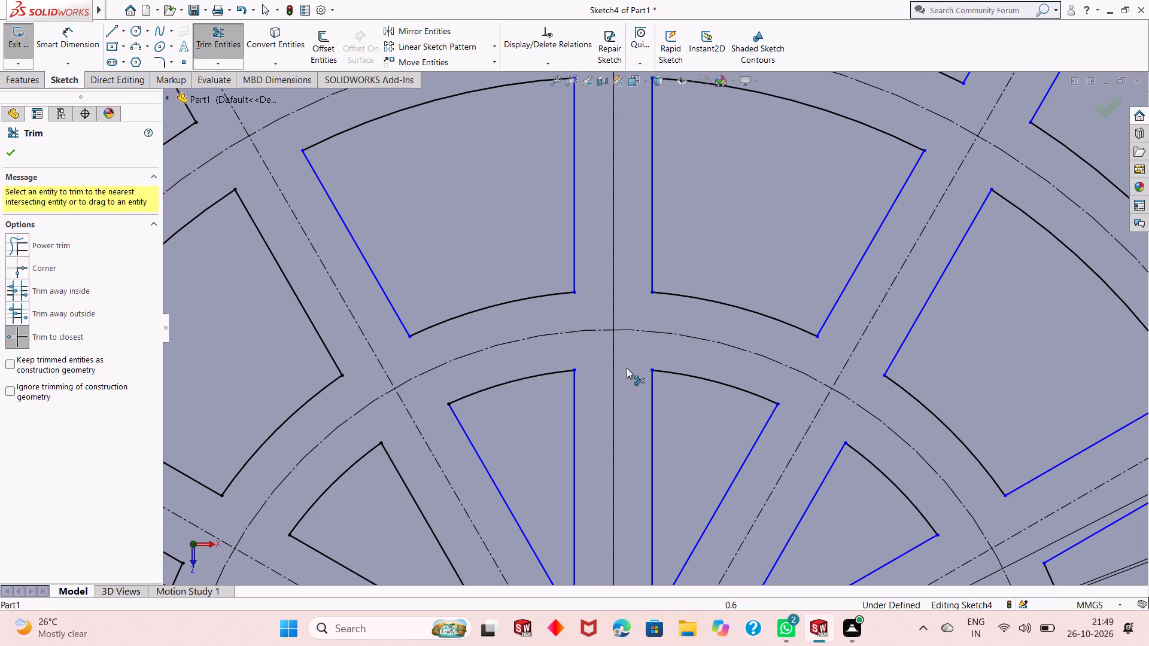
scroll(627, 368, "up", 4)
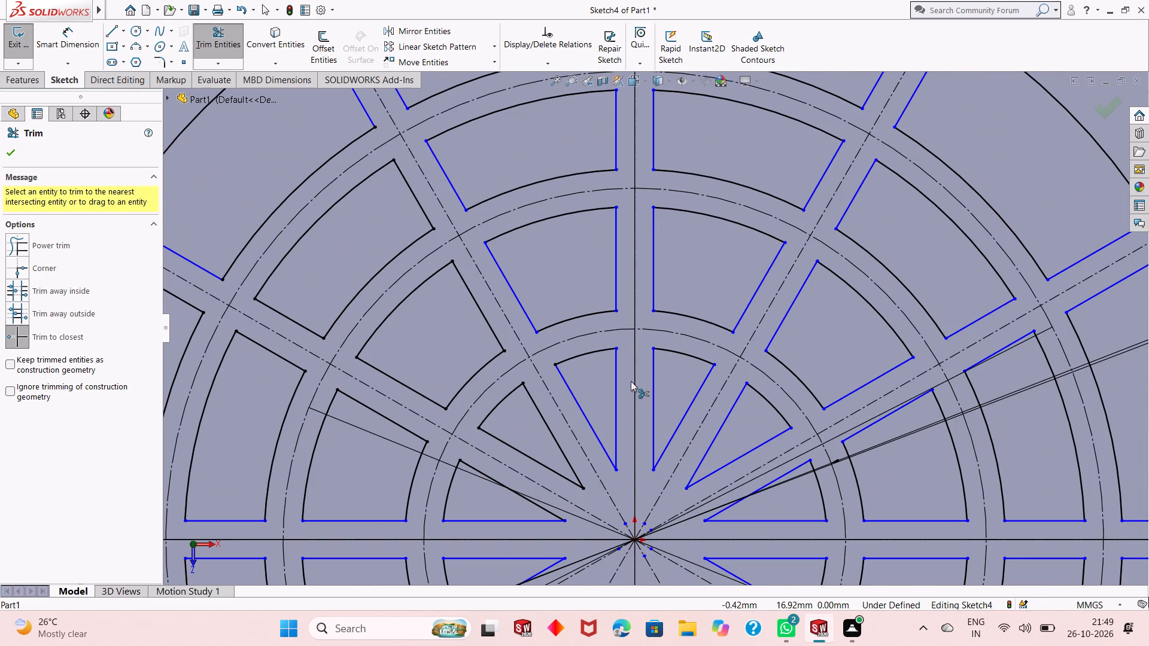
scroll(631, 381, "up", 1)
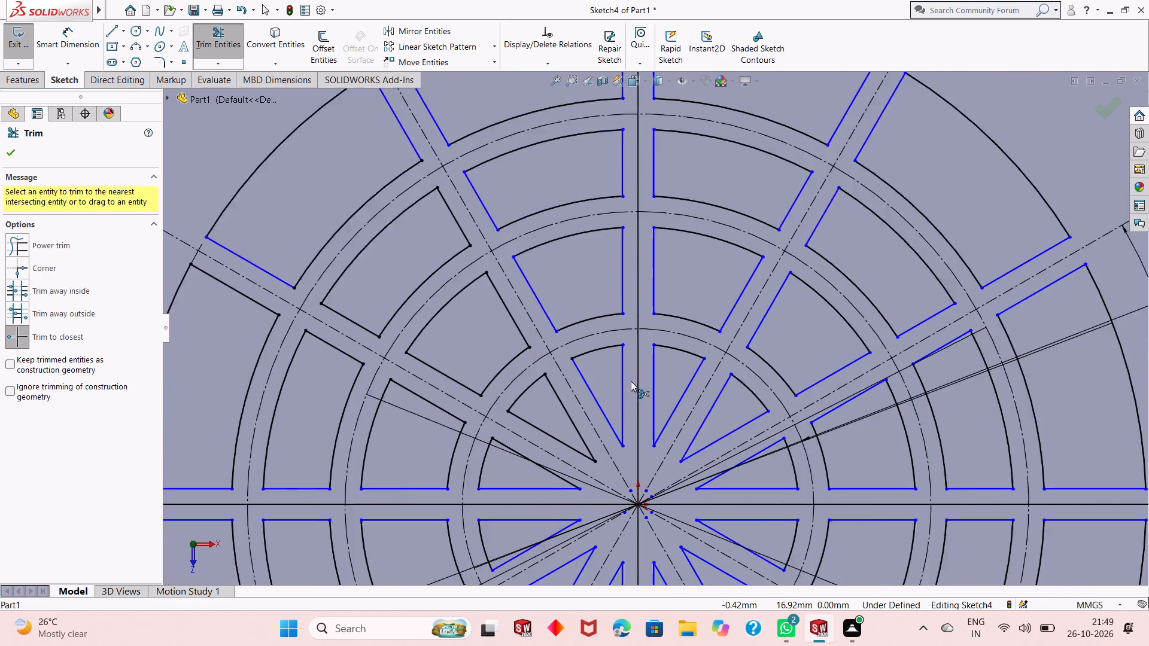
scroll(631, 381, "up", 2)
scroll(630, 336, "down", 1)
scroll(629, 334, "up", 2)
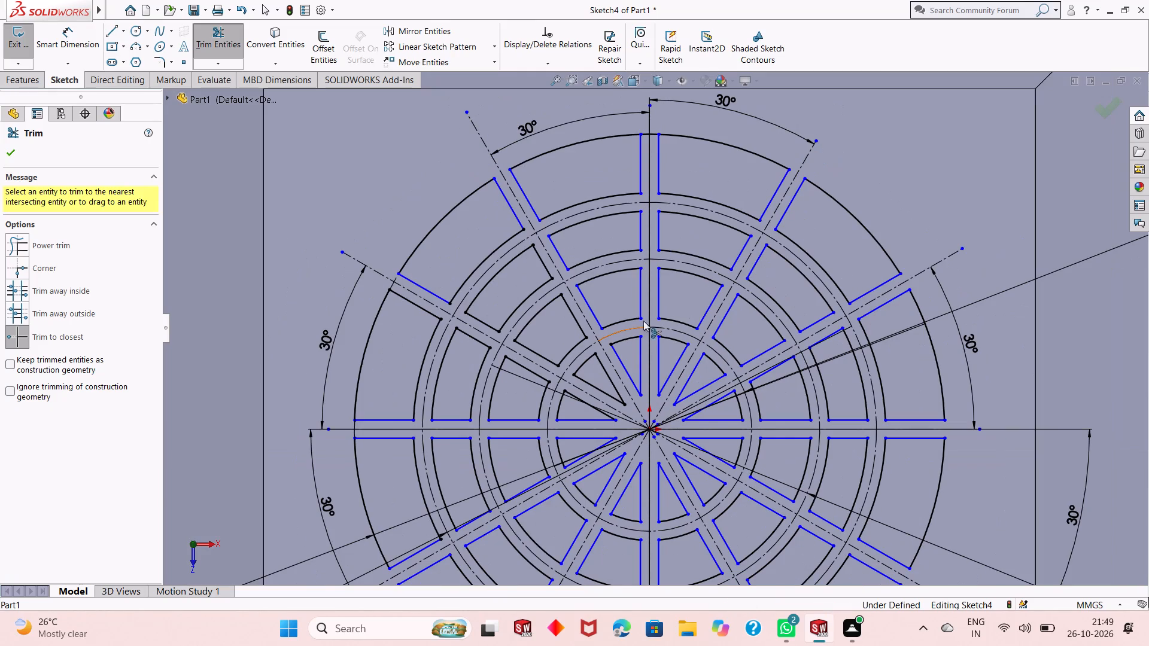
right_click(972, 182)
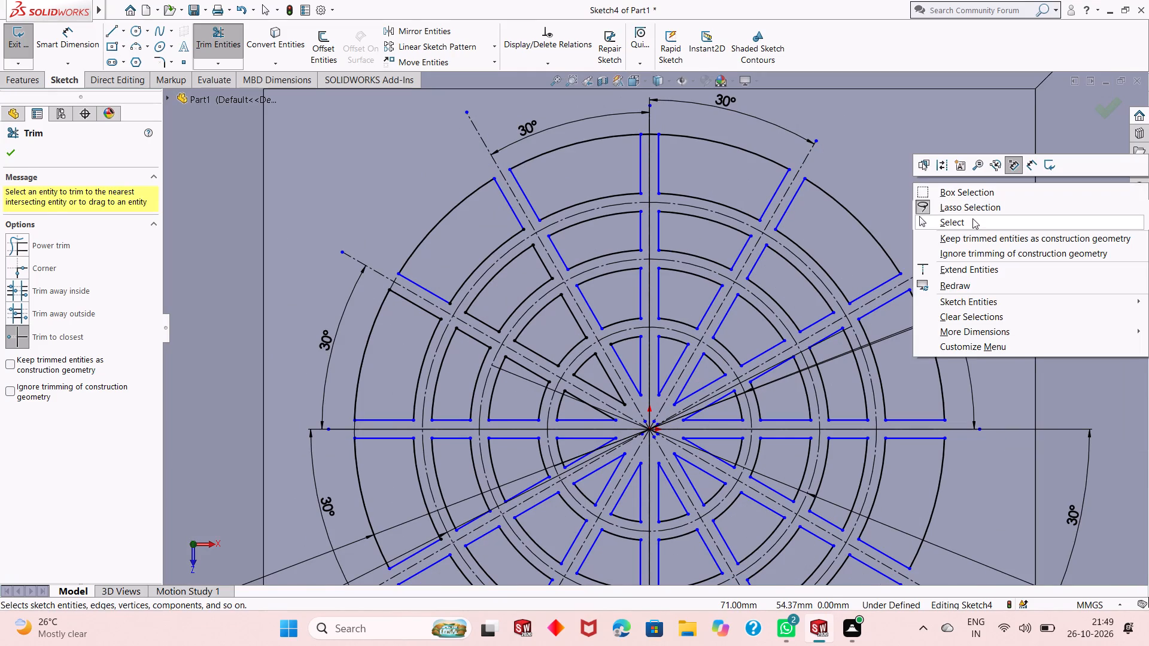
left_click(972, 222)
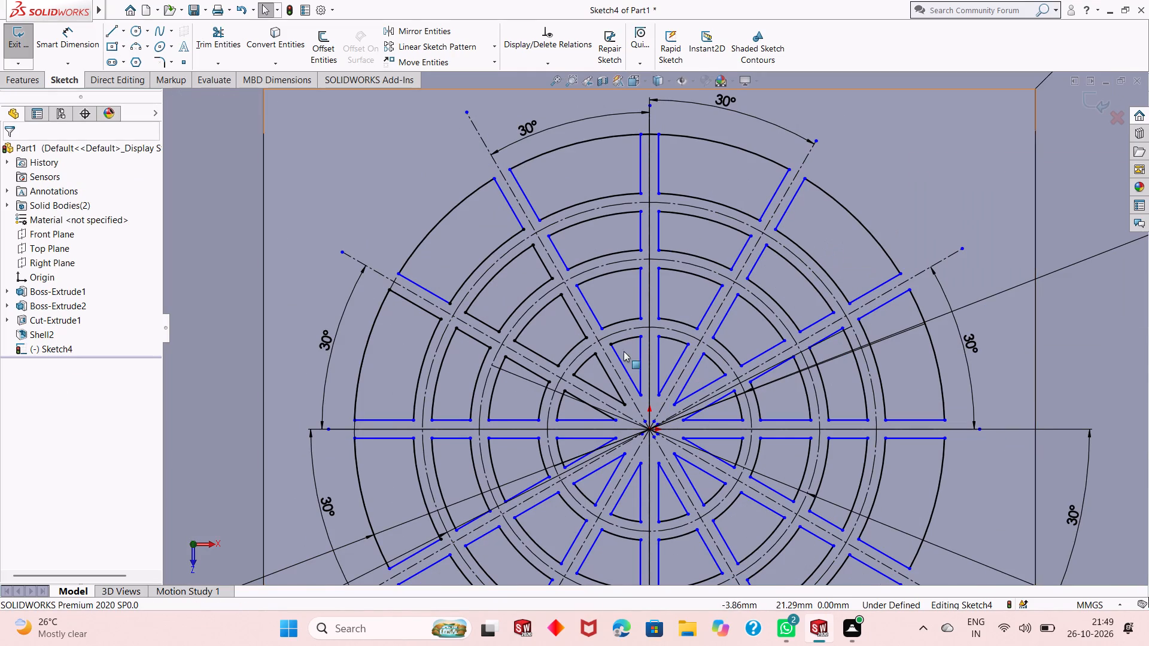
Fix the outer corner on the steeper upper-left spoke and the inner tip of the innermost wedge just left of the upper vertical spoke.
scroll(620, 385, "up", 1)
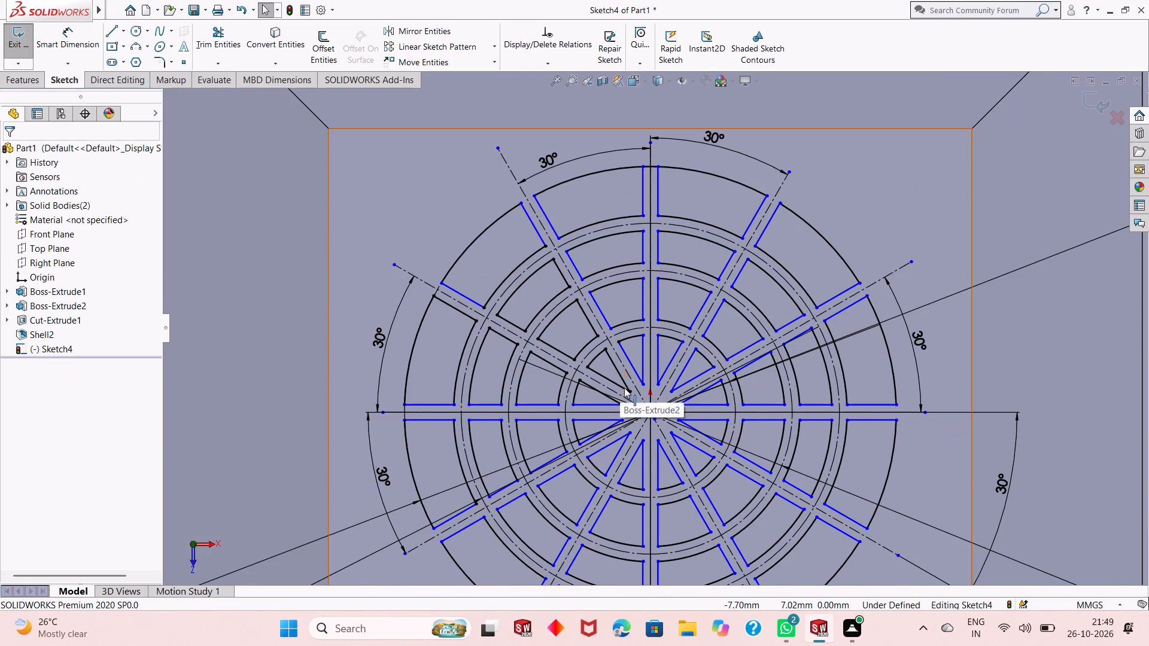
scroll(711, 408, "down", 3)
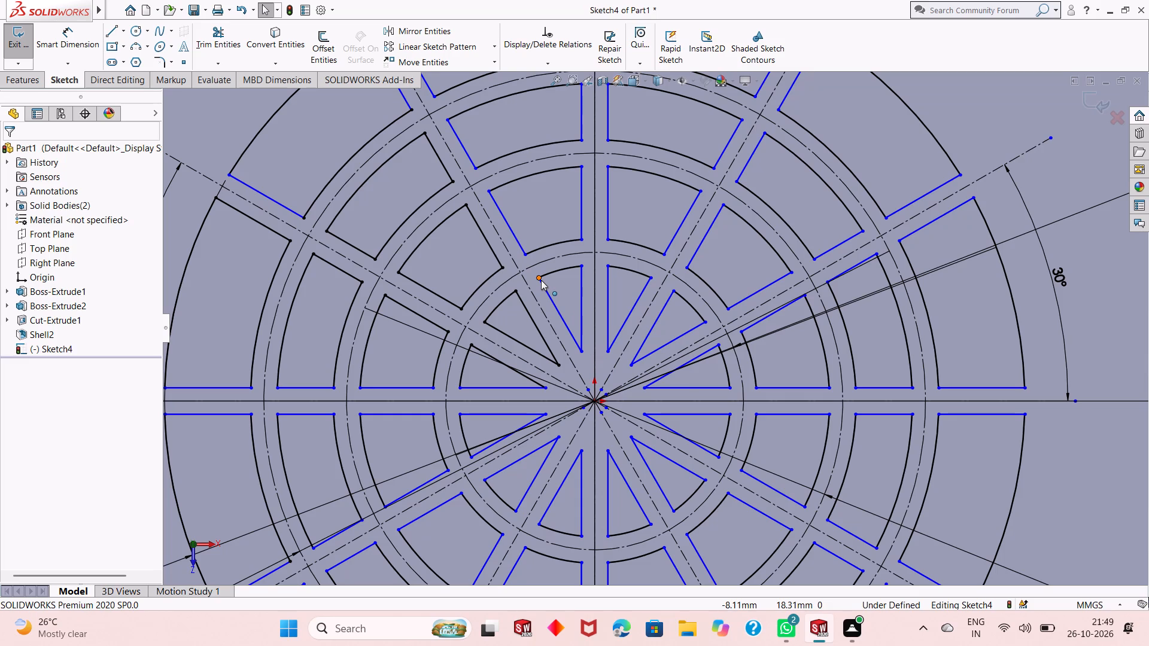
left_click(541, 280)
left_click(591, 231)
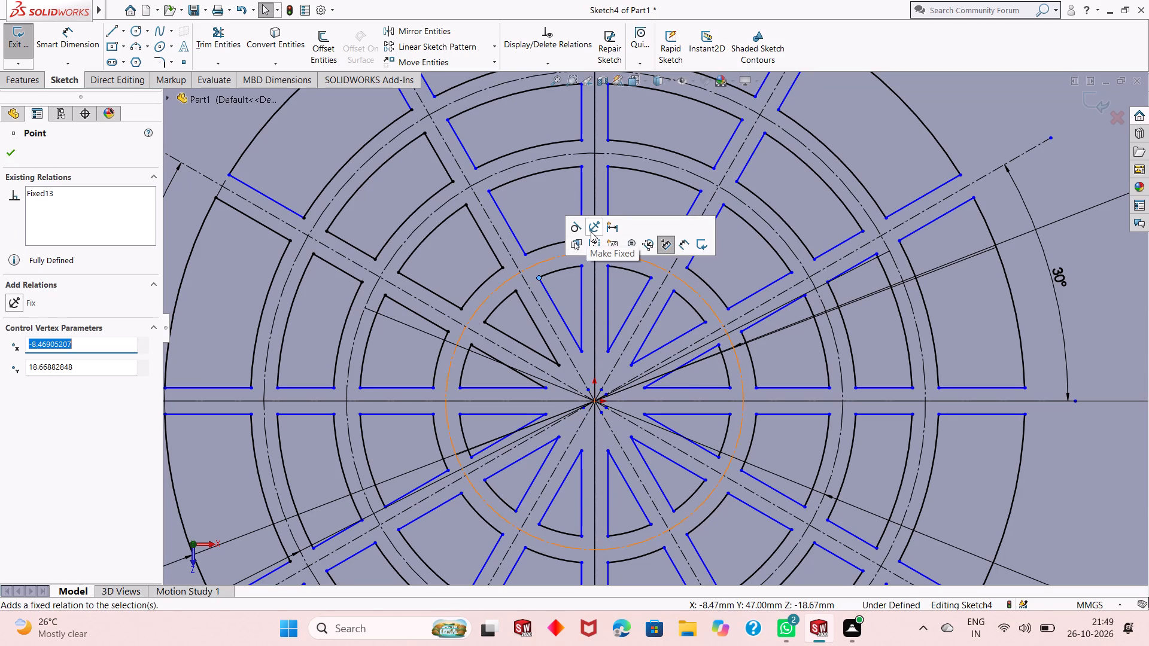
left_click(19, 153)
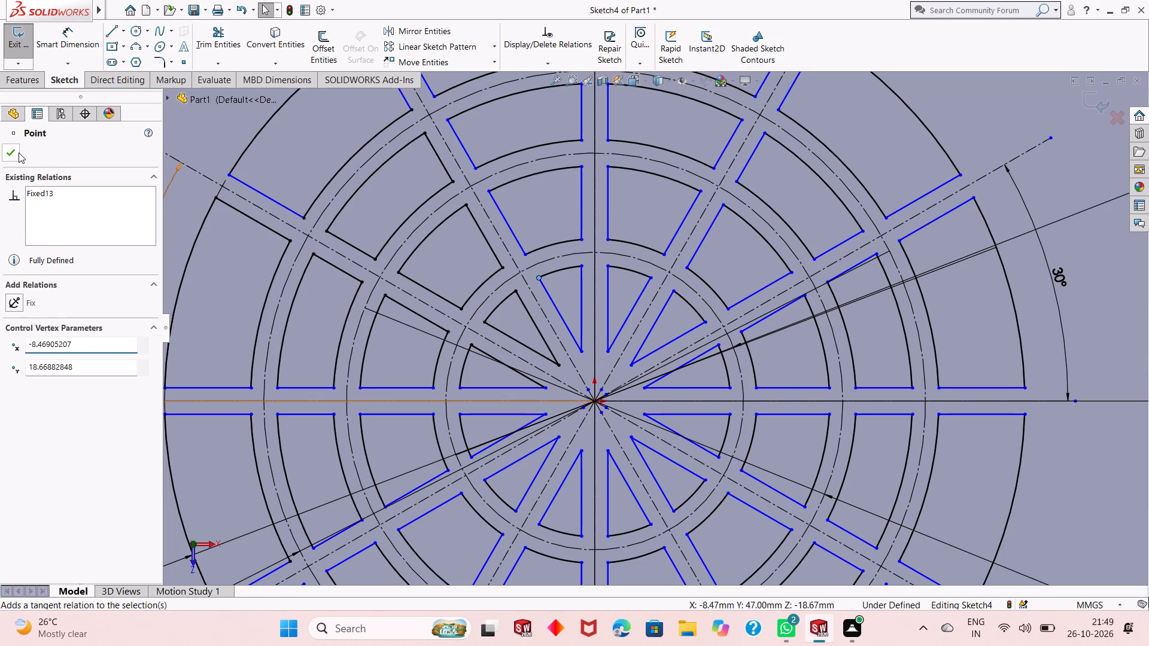
left_click(581, 352)
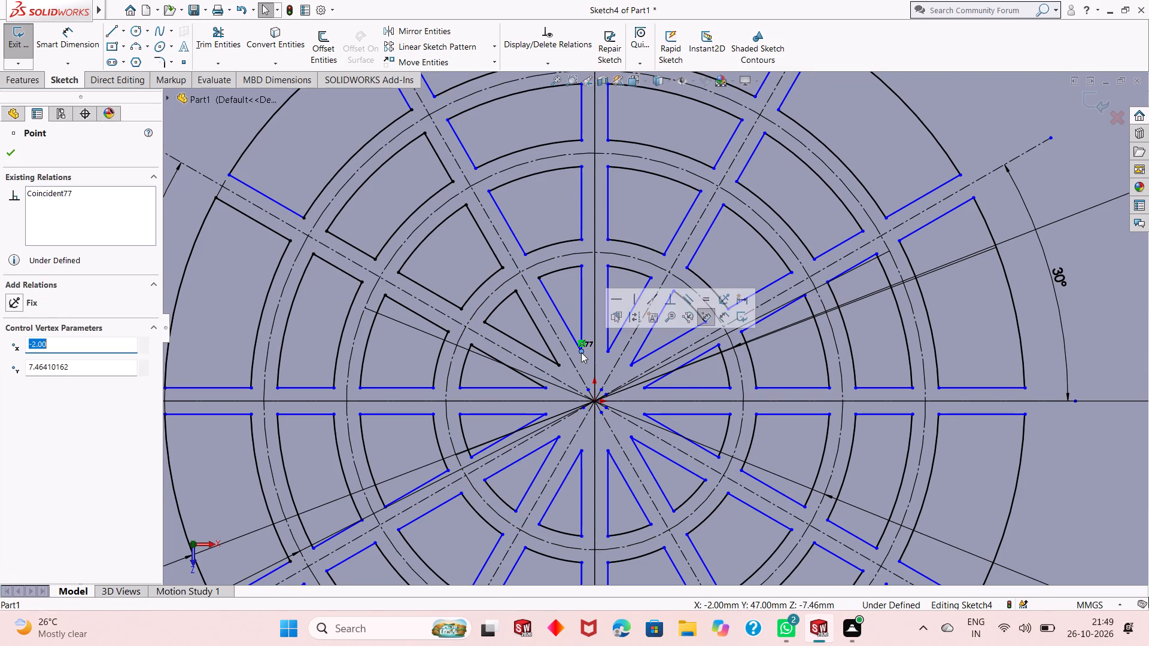
left_click(720, 301)
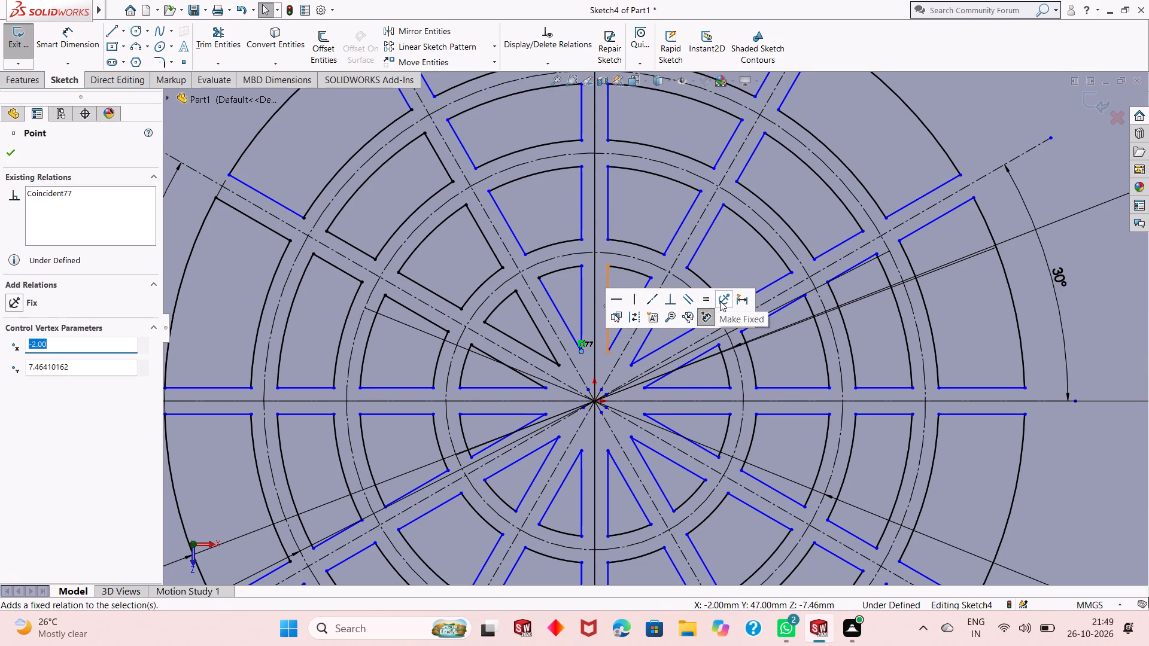
left_click(15, 151)
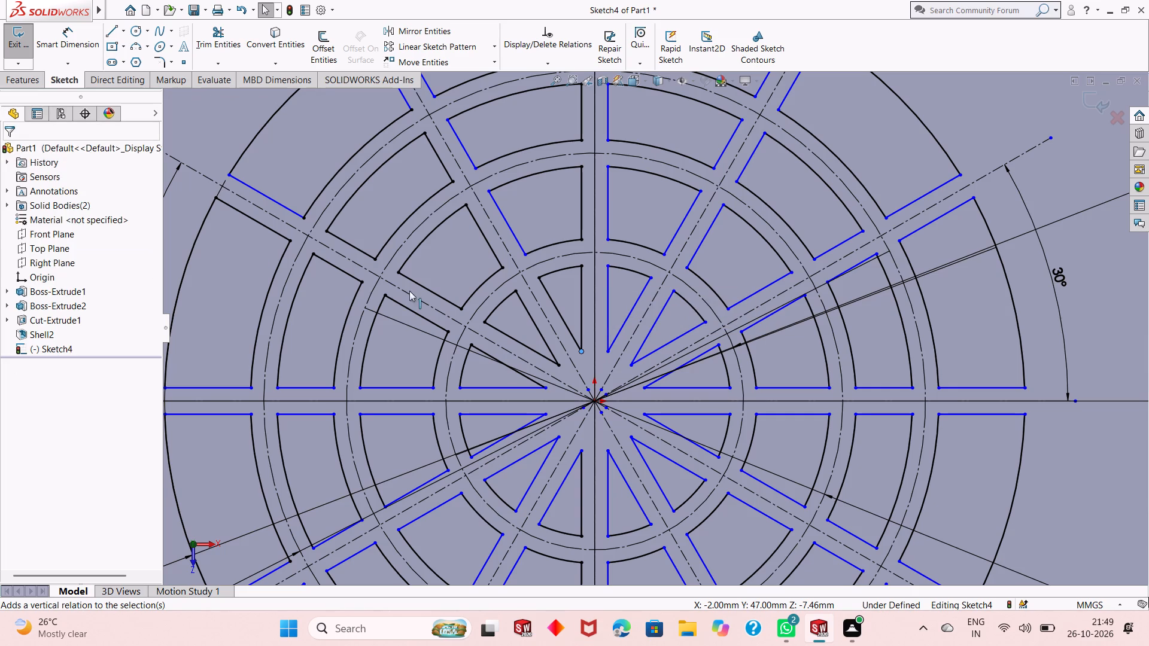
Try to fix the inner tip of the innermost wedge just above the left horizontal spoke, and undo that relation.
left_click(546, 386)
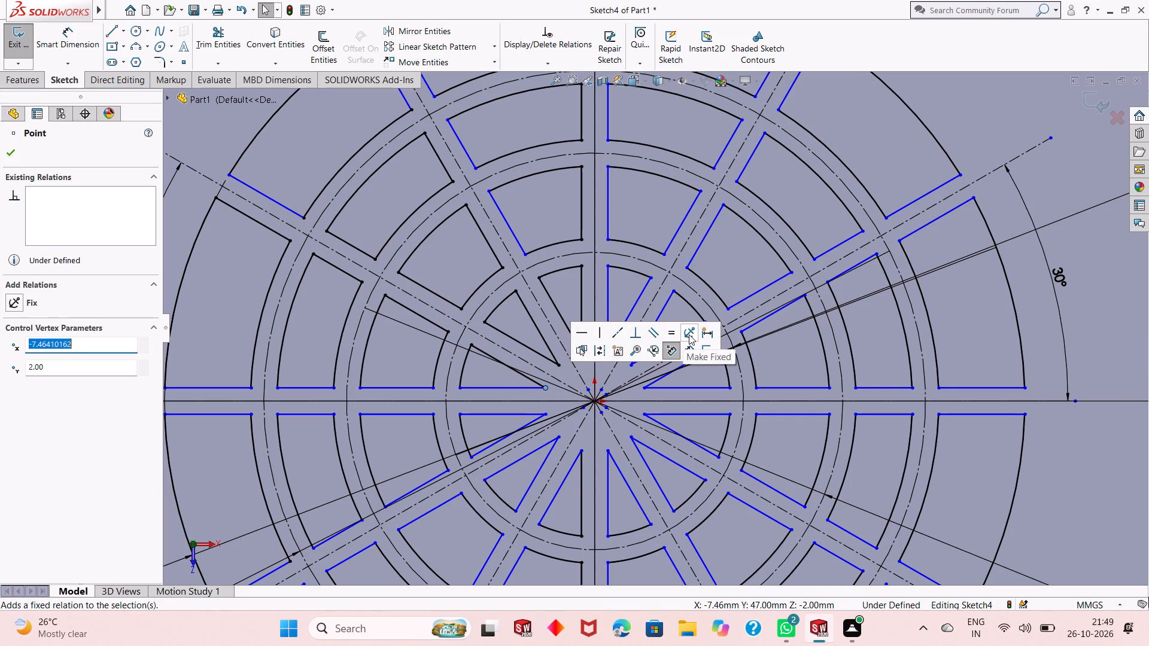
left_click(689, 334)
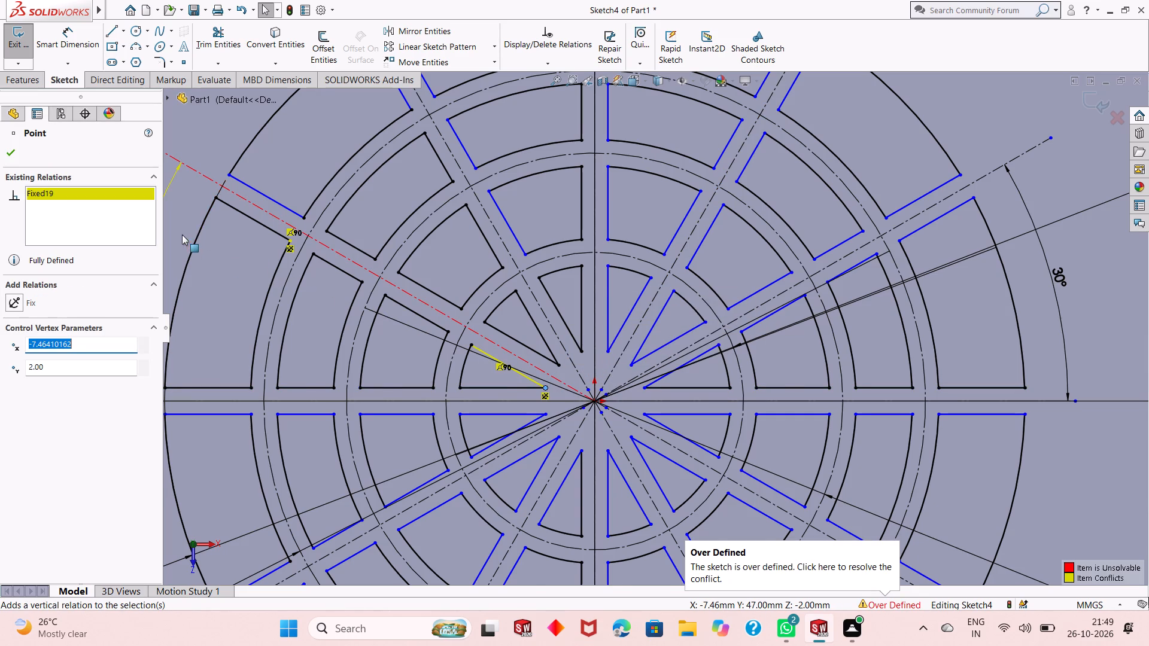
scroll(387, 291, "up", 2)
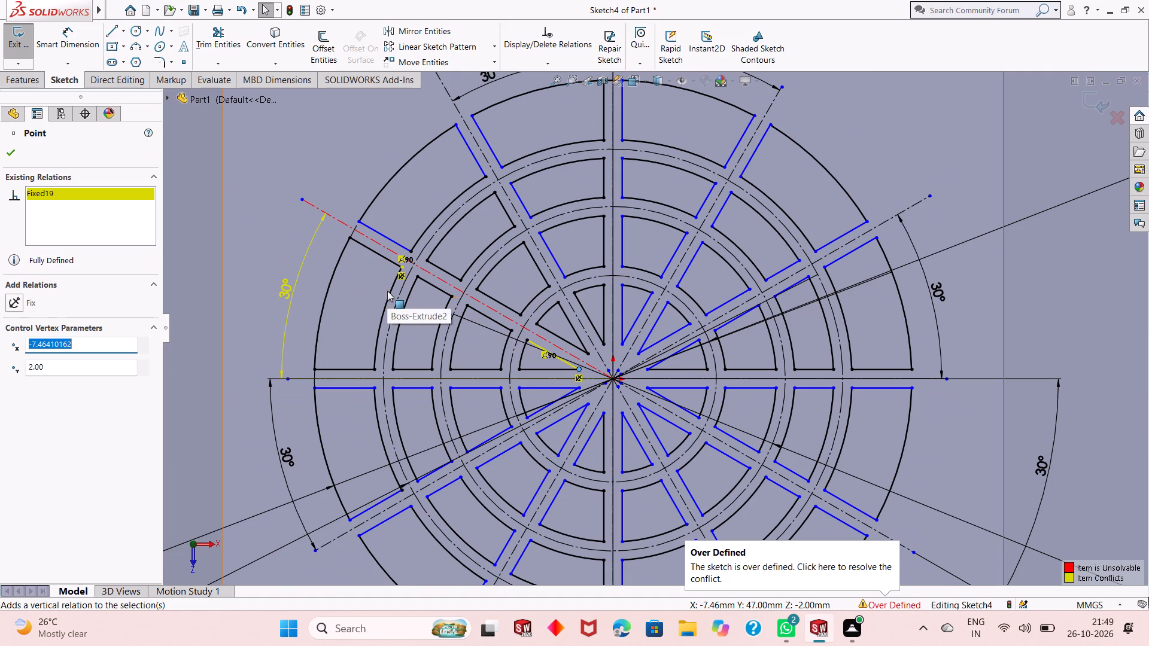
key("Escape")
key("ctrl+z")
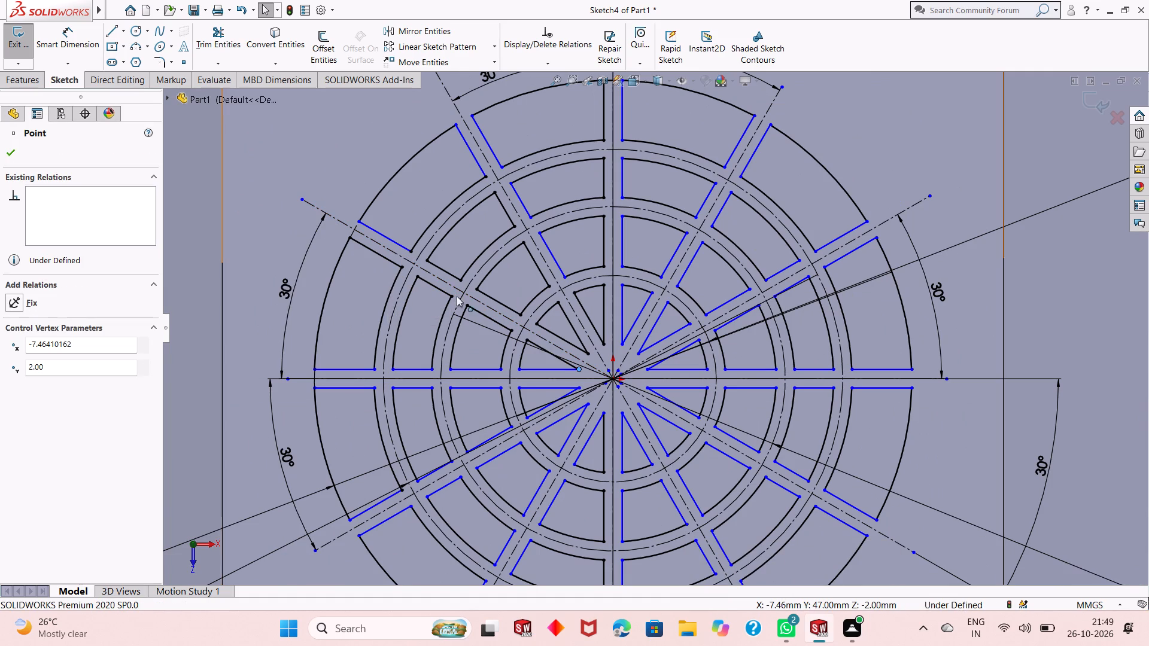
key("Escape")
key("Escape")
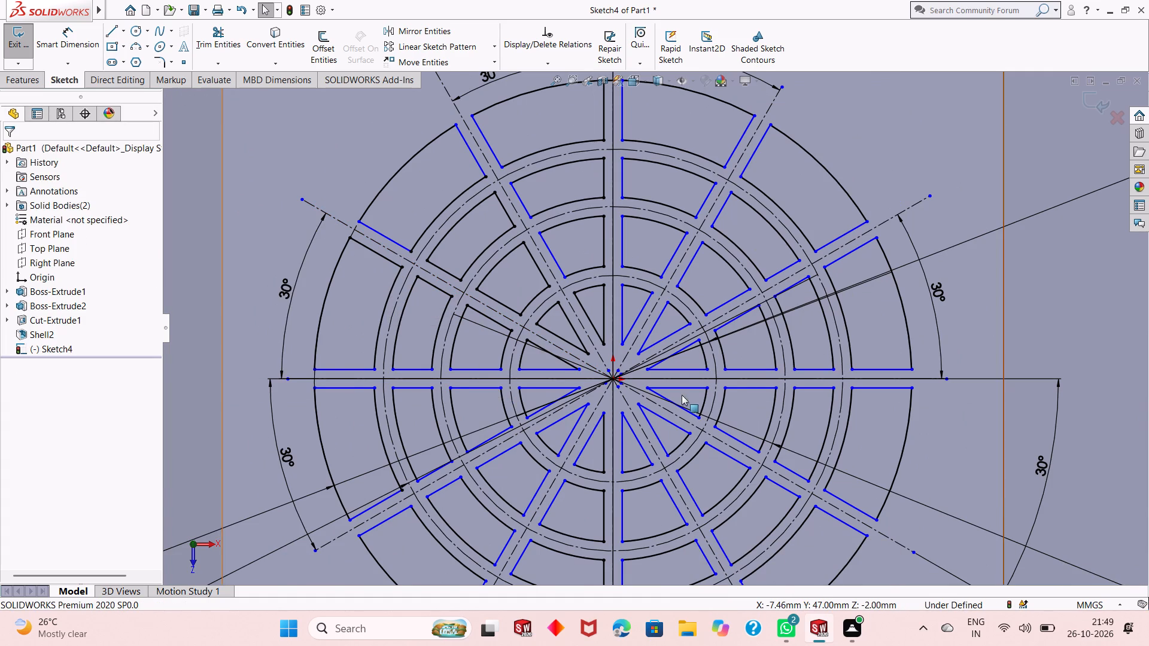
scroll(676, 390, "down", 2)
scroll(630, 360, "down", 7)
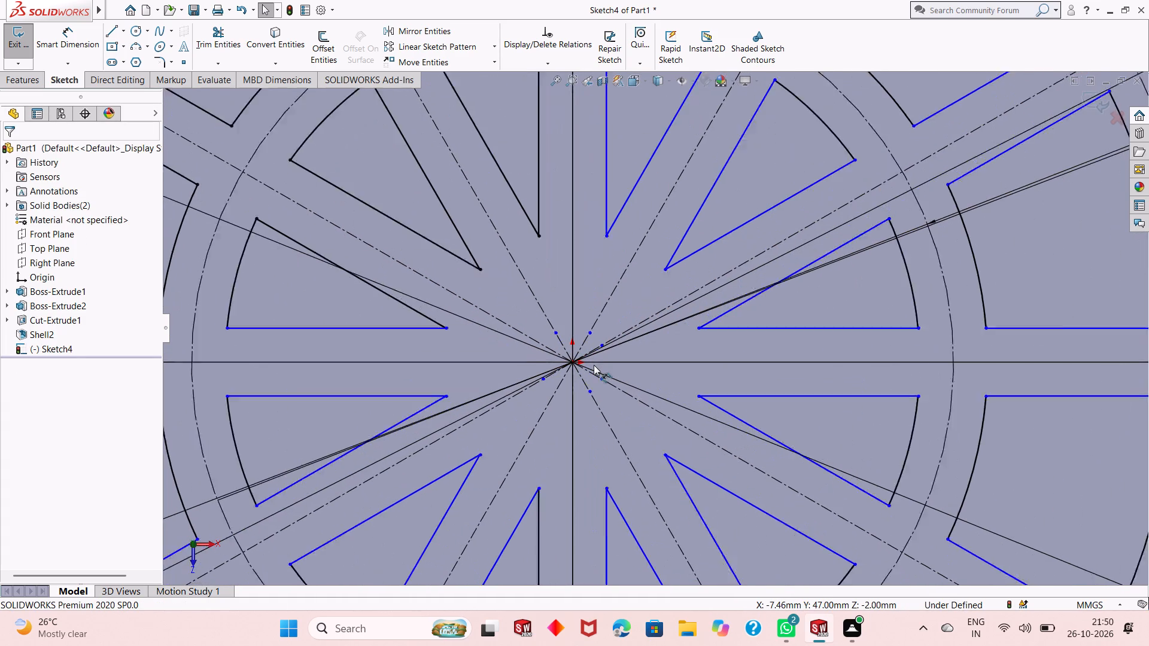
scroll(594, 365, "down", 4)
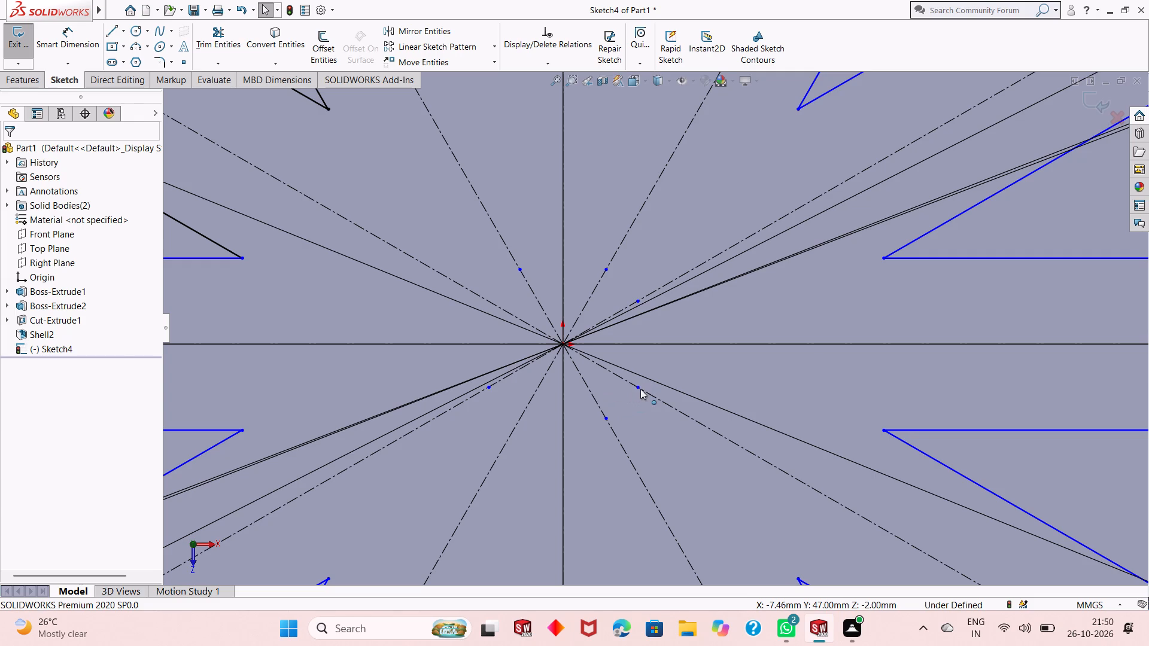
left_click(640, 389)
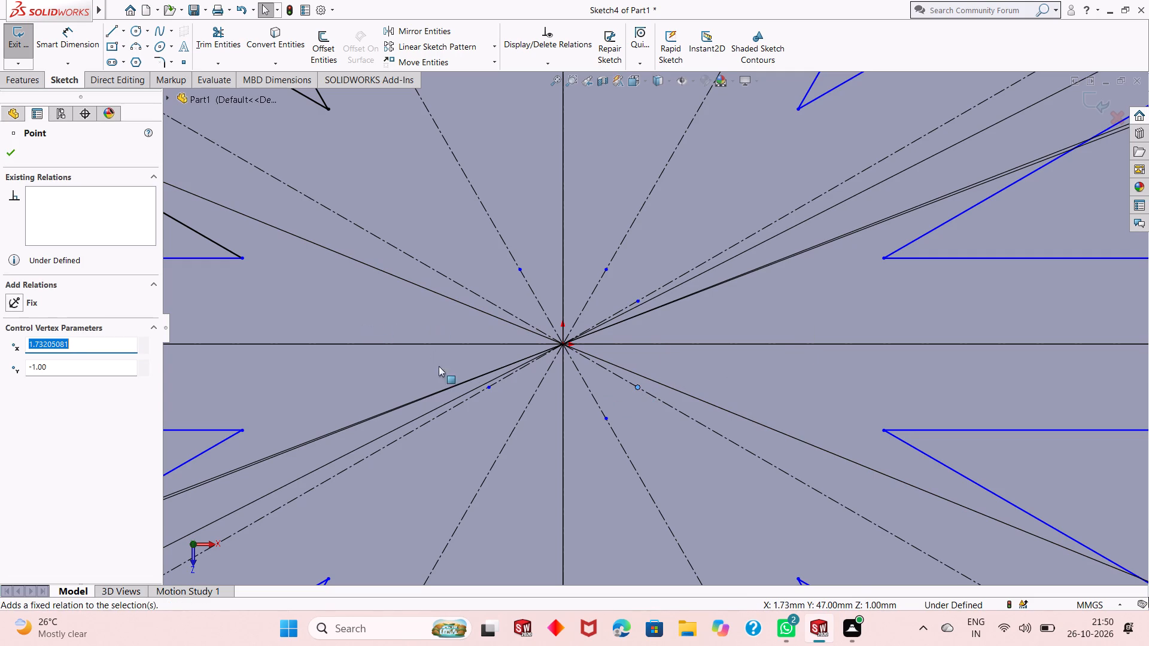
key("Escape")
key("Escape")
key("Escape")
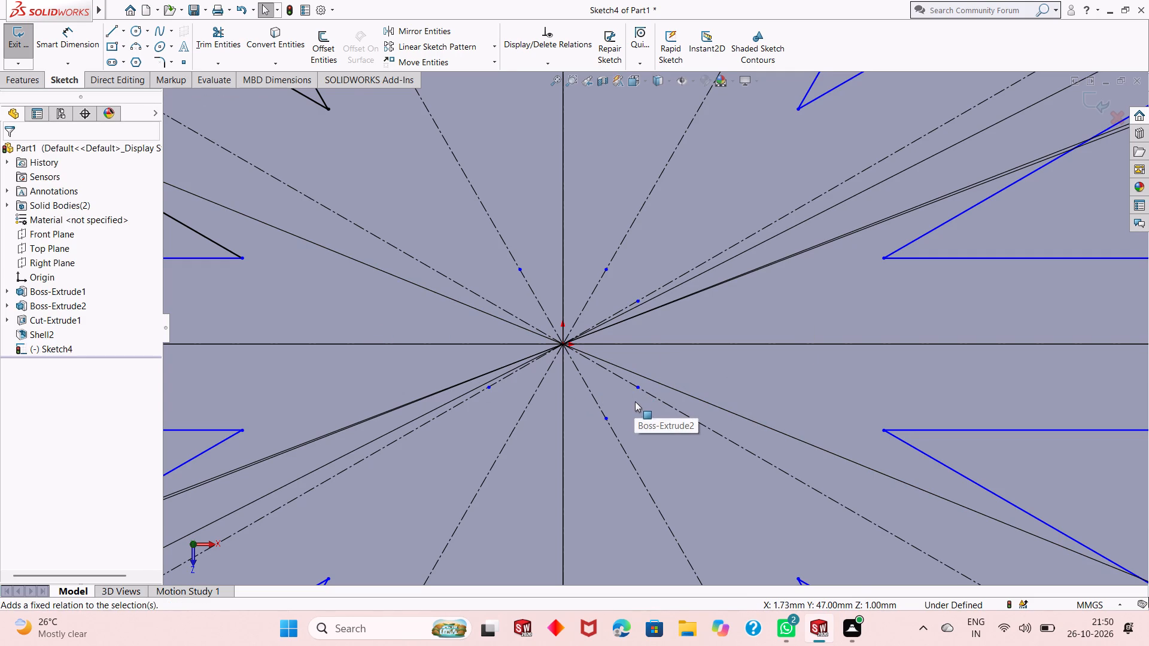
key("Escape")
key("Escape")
Fix the inner tips of the middle upper-right wedge and the wedge just above the right horizontal spoke.
scroll(609, 420, "up", 2)
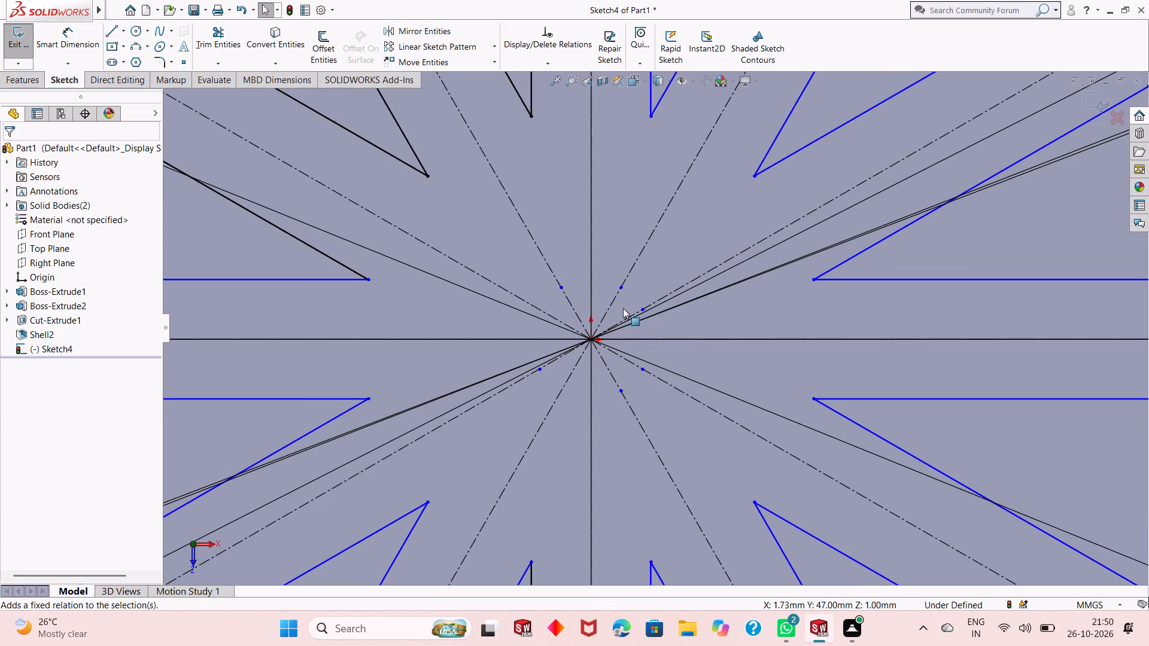
scroll(598, 345, "up", 2)
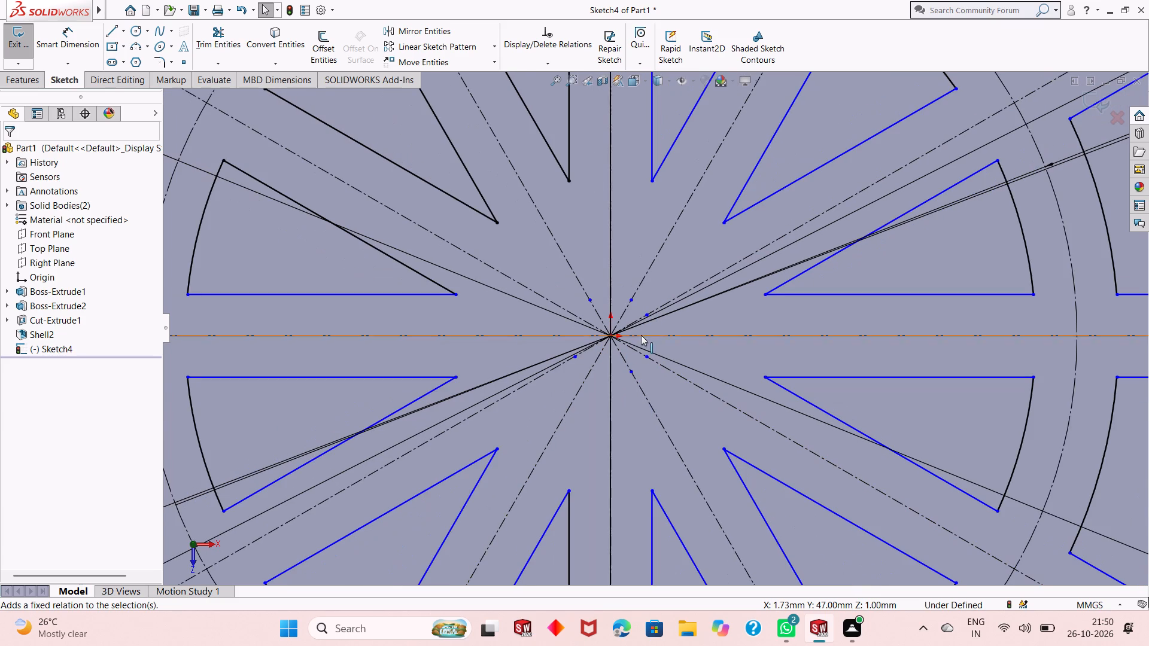
left_click(726, 224)
left_click(865, 172)
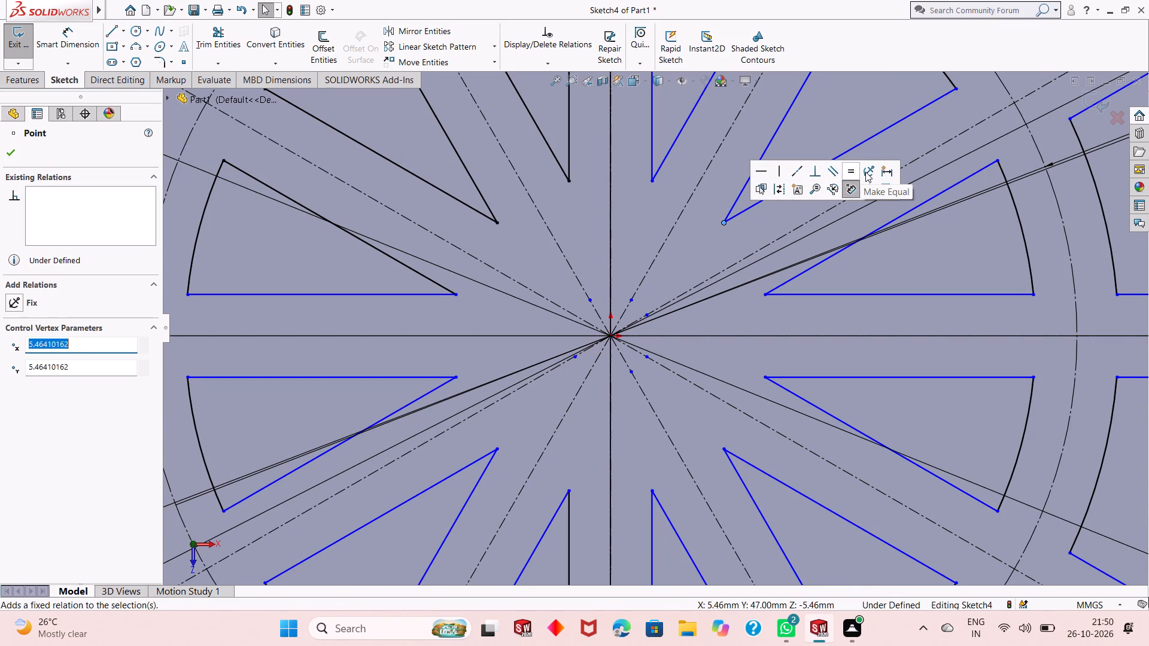
key("Escape")
key("Escape")
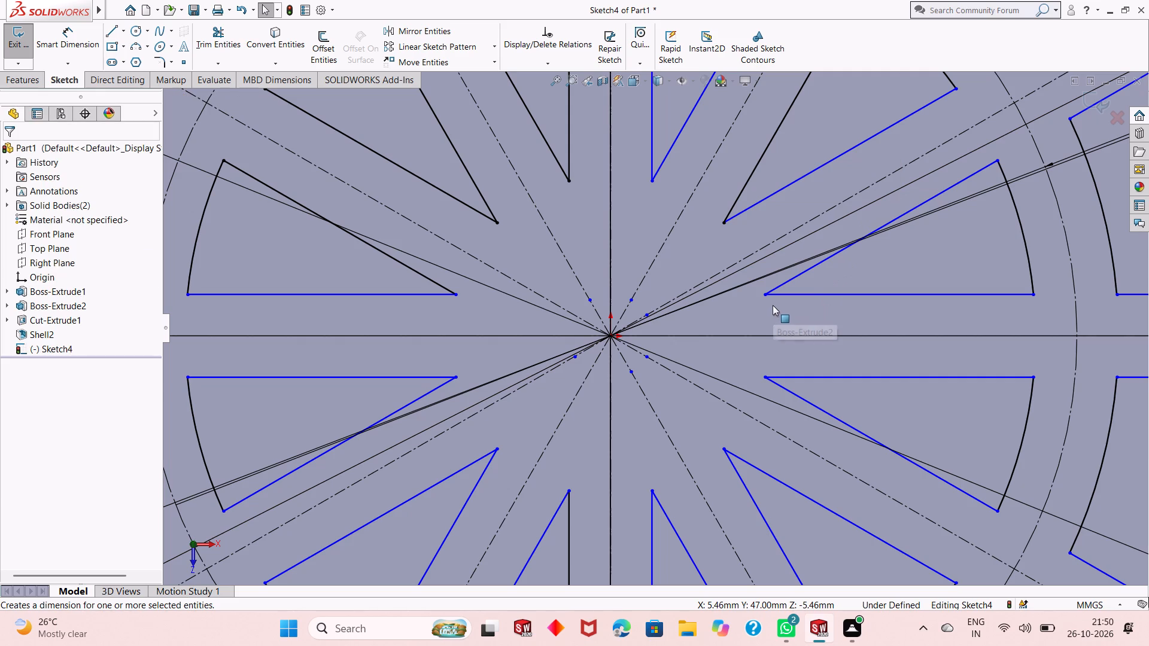
left_click(765, 297)
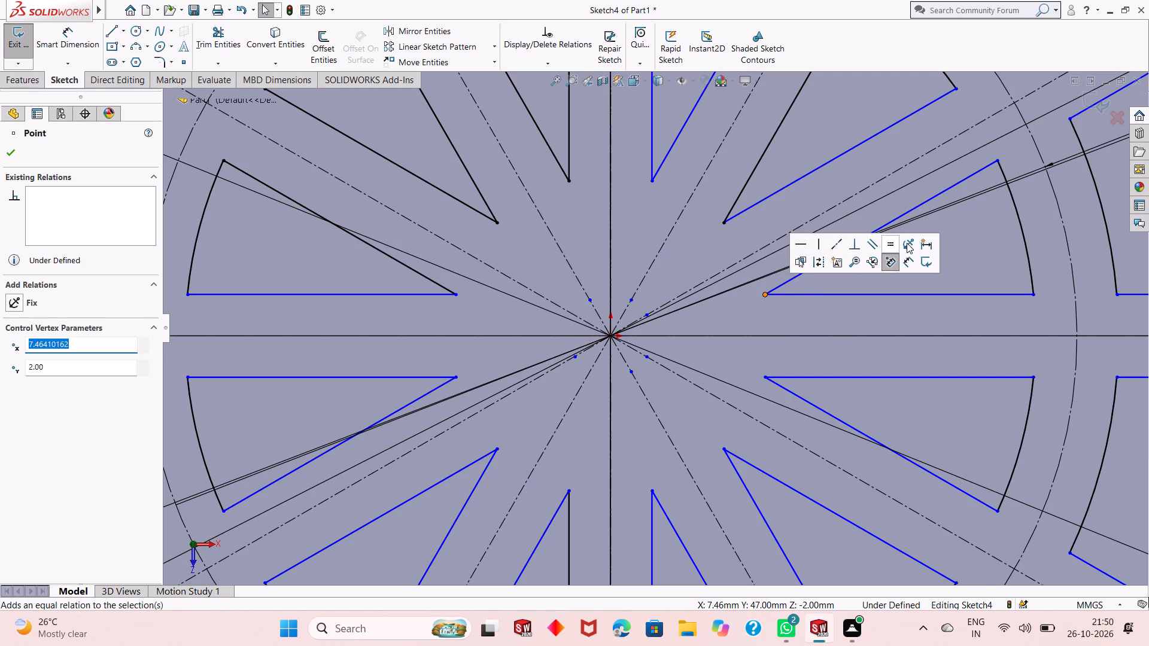
left_click(908, 243)
key("Escape")
key("Escape")
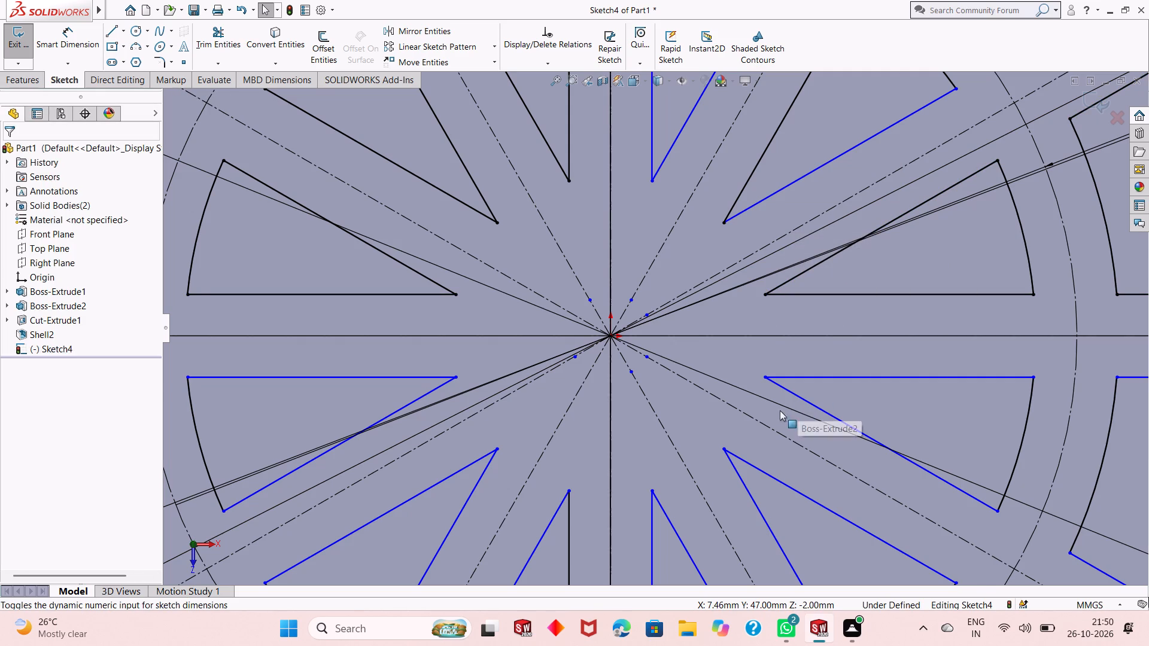
Fix the inner tip of the middle lower-right wedge between the two slanted spokes.
left_click(724, 452)
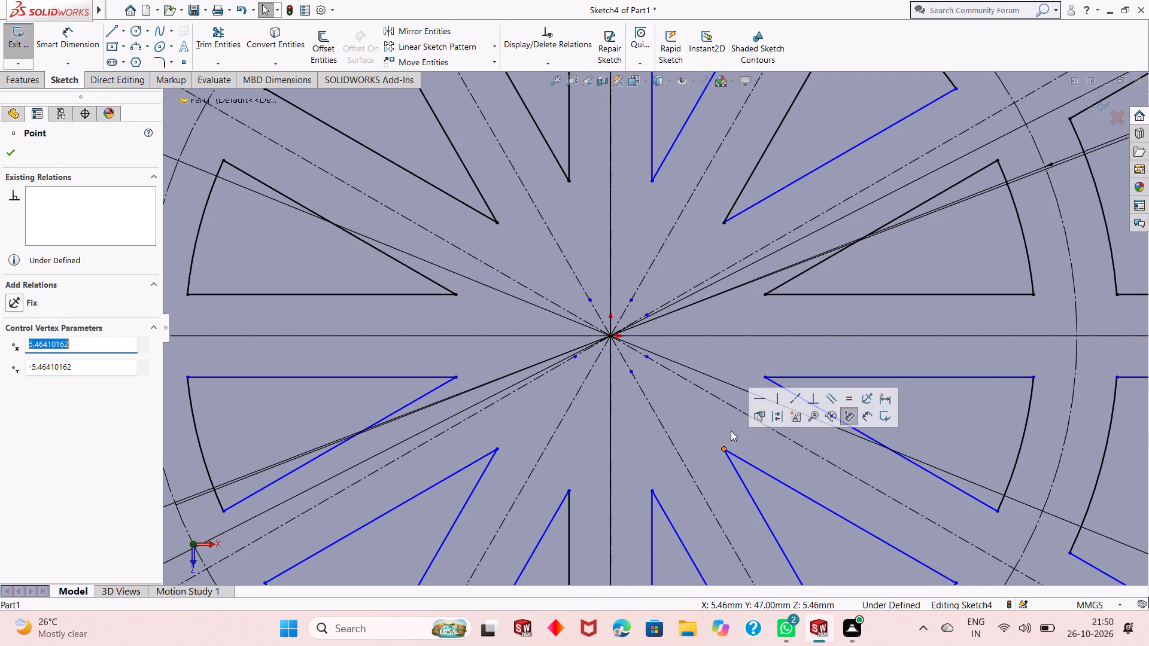
left_click(861, 398)
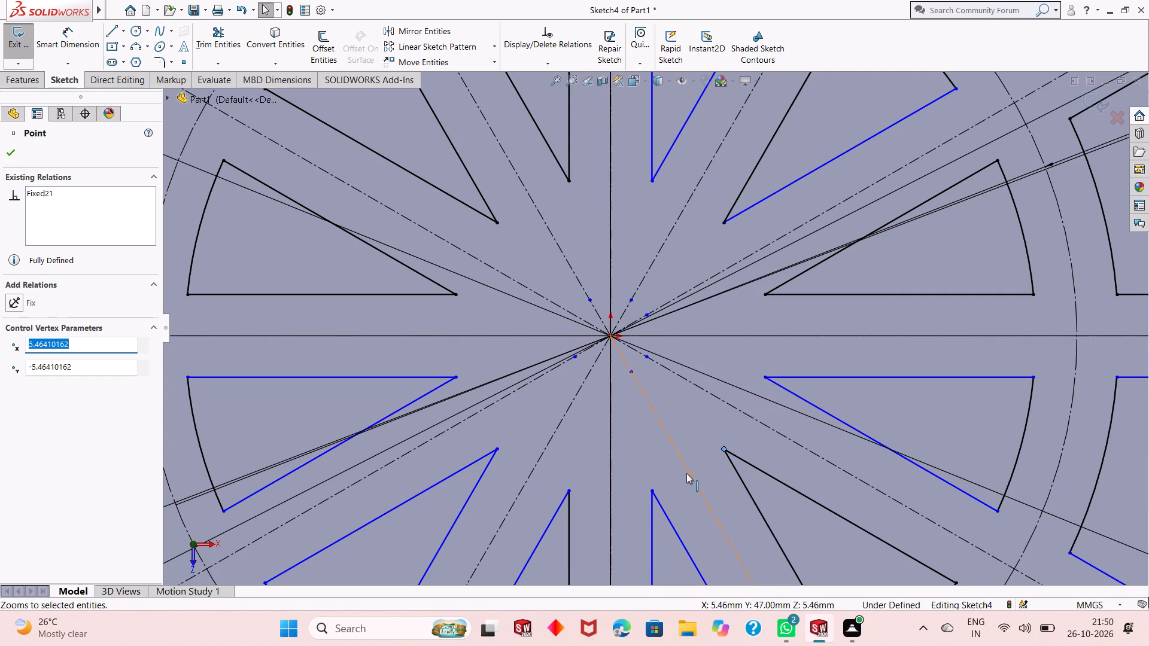
Fix the inner tips of the innermost wedges just right of the lower vertical spoke and just below the right horizontal spoke.
key("Escape")
key("Escape")
left_click(655, 492)
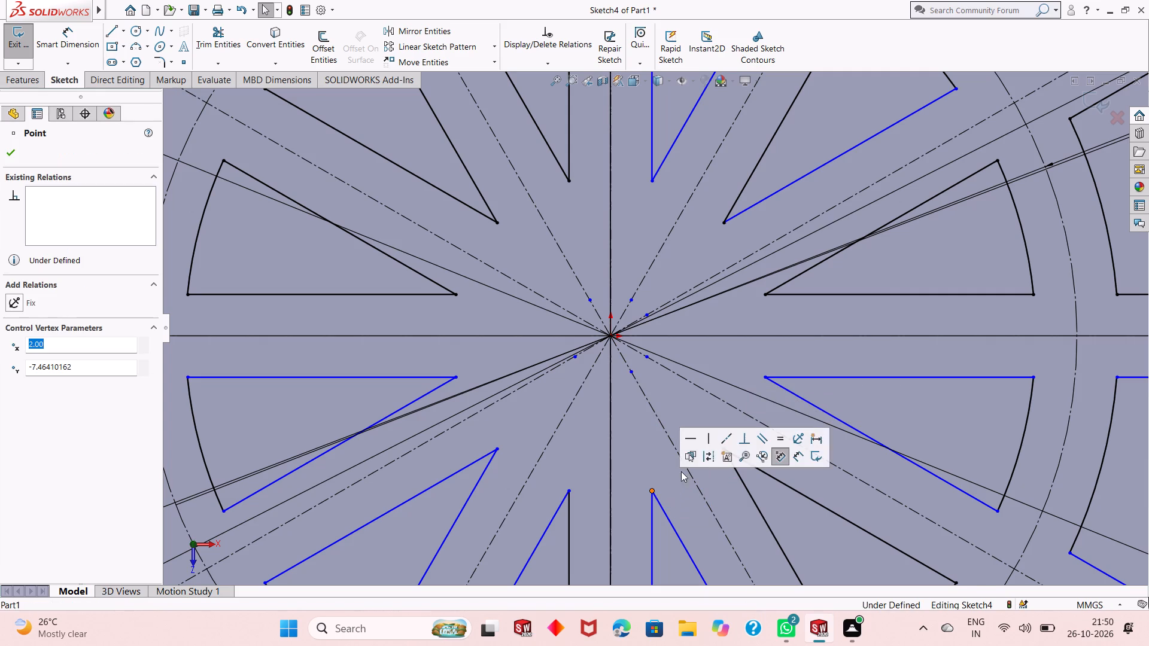
left_click(800, 440)
key("Escape")
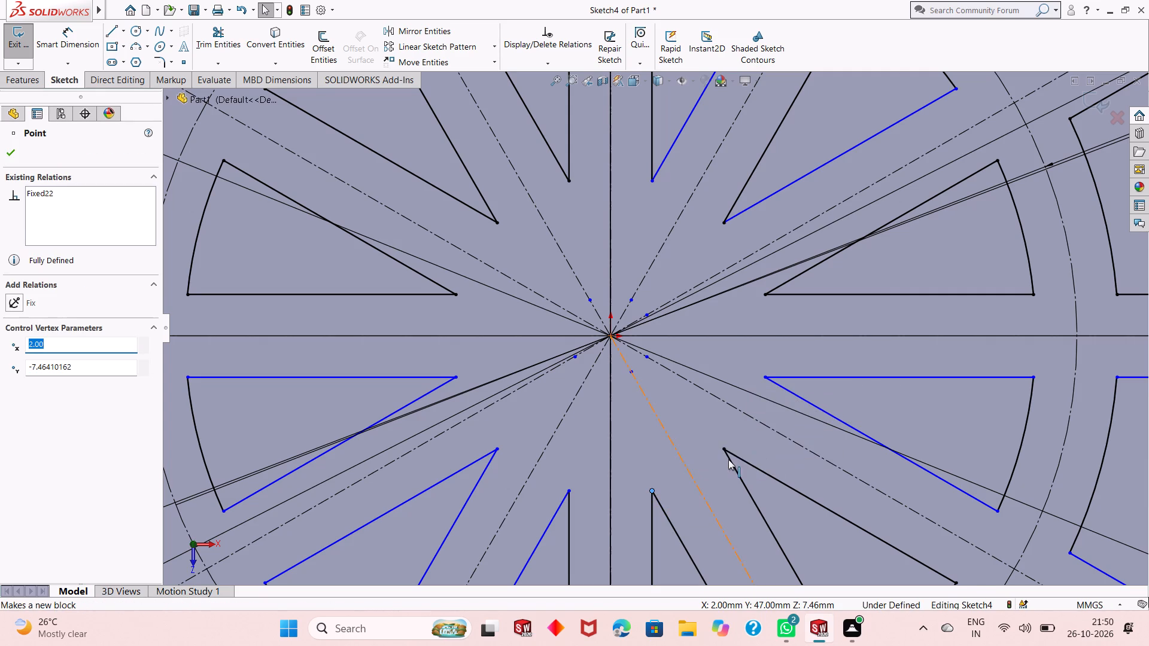
key("Escape")
left_click(767, 380)
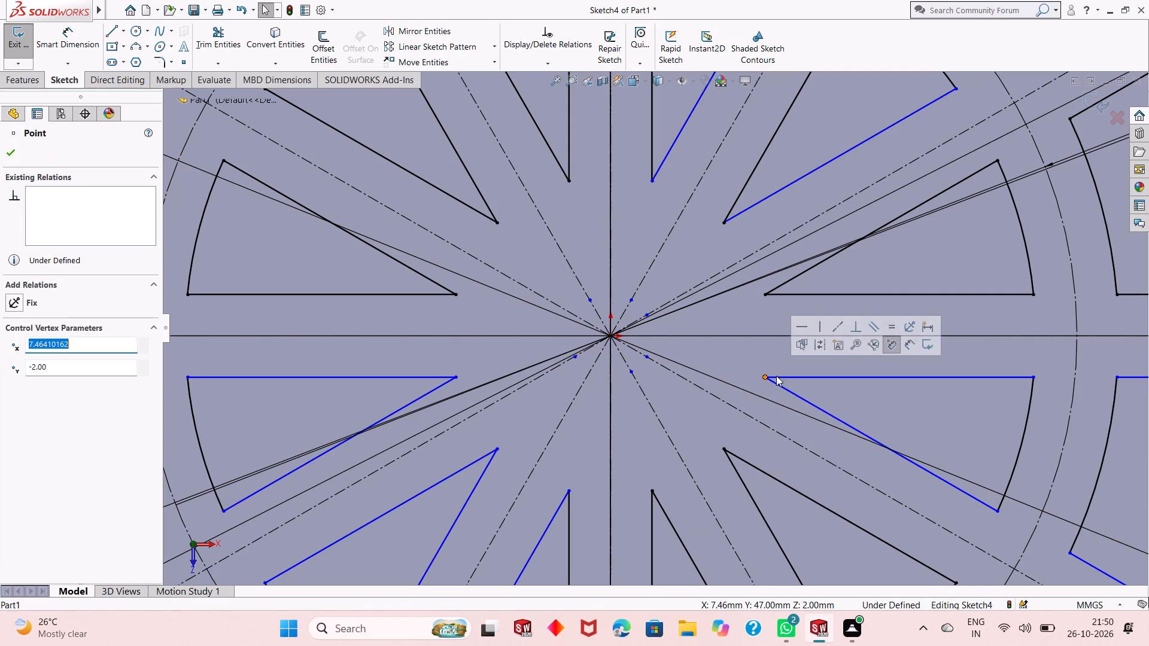
left_click(905, 330)
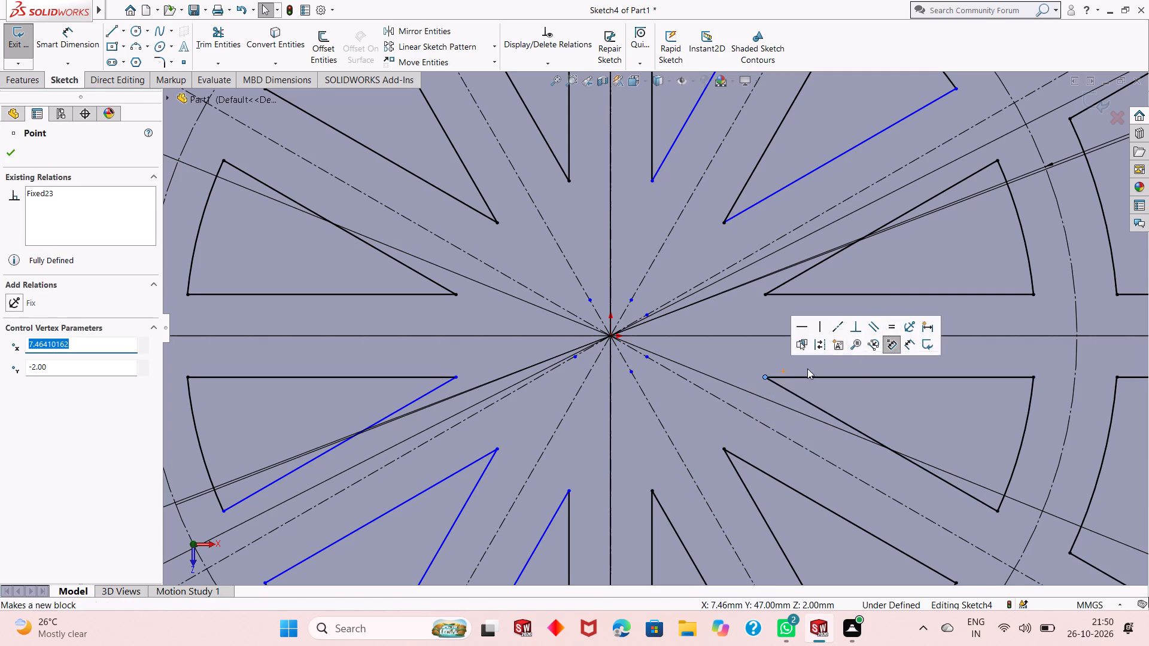
key("Escape")
key("Escape")
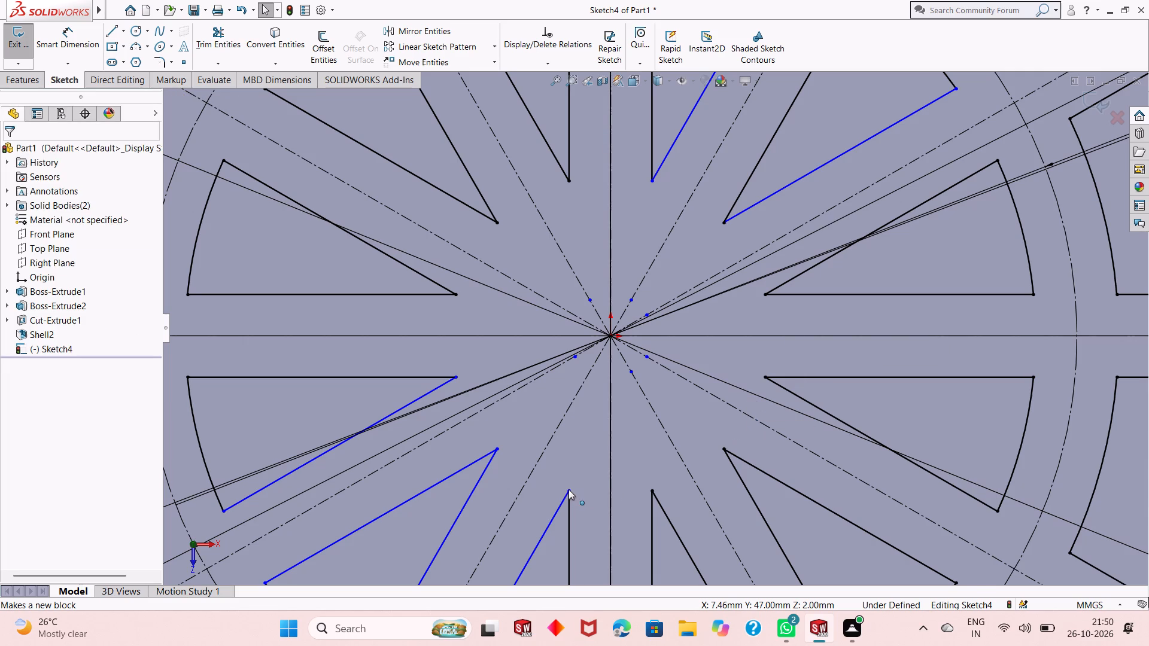
Fix the inner tips of the innermost wedge just left of the lower vertical spoke and of the middle lower-left wedge.
left_click(569, 492)
left_click(715, 431)
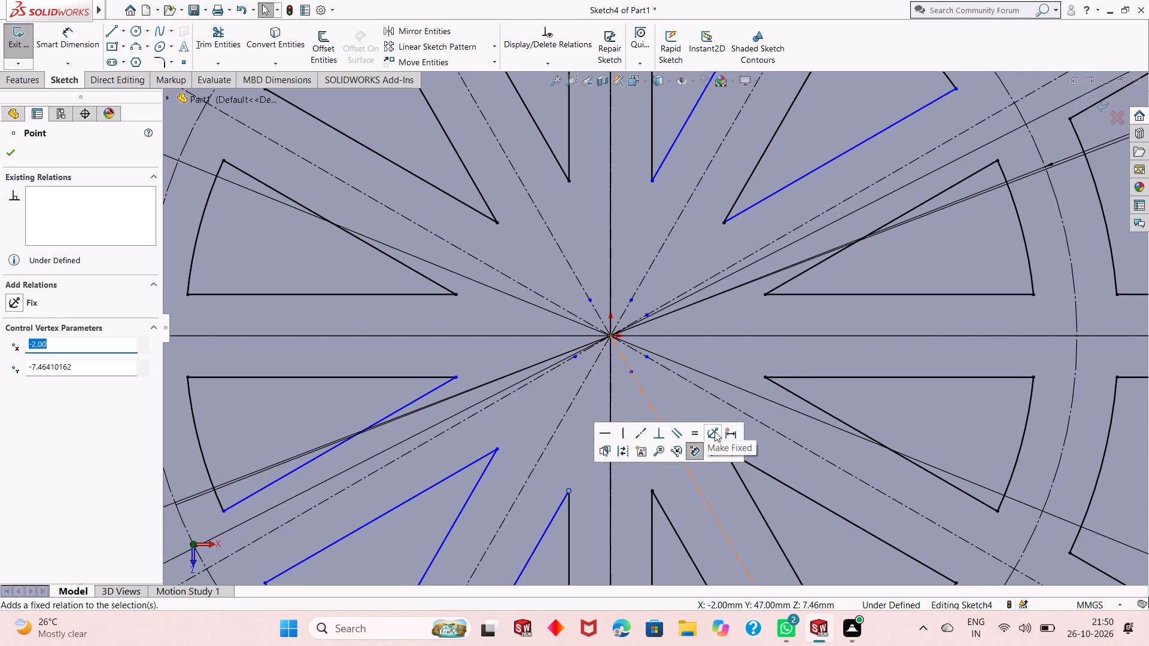
key("Escape")
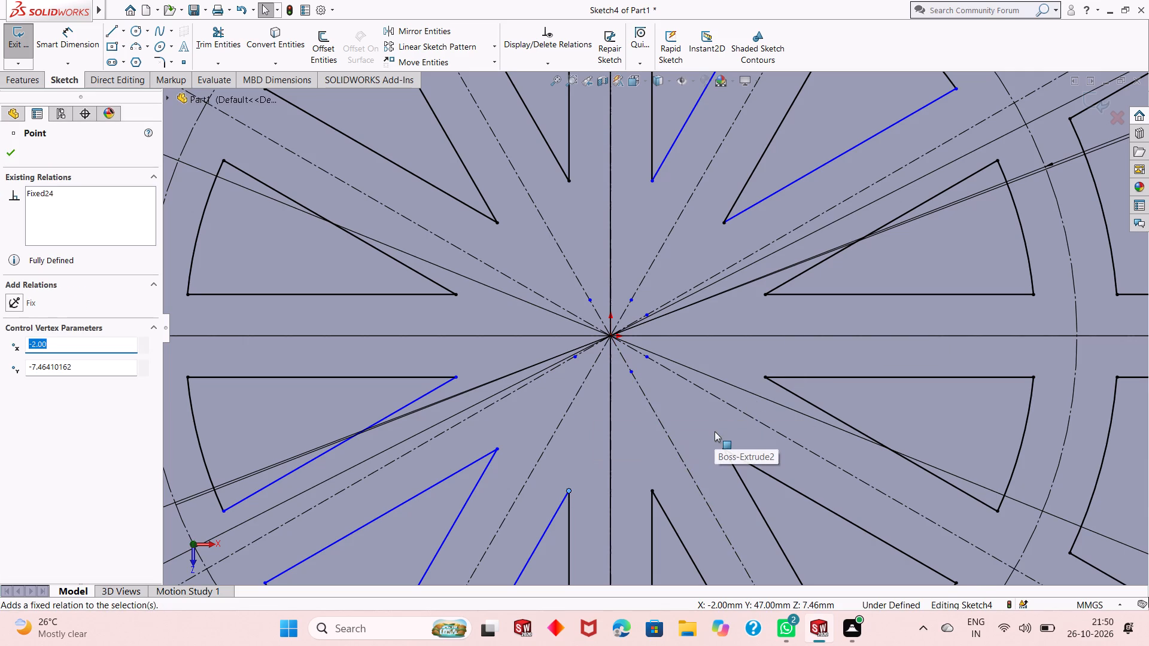
scroll(708, 460, "up", 2)
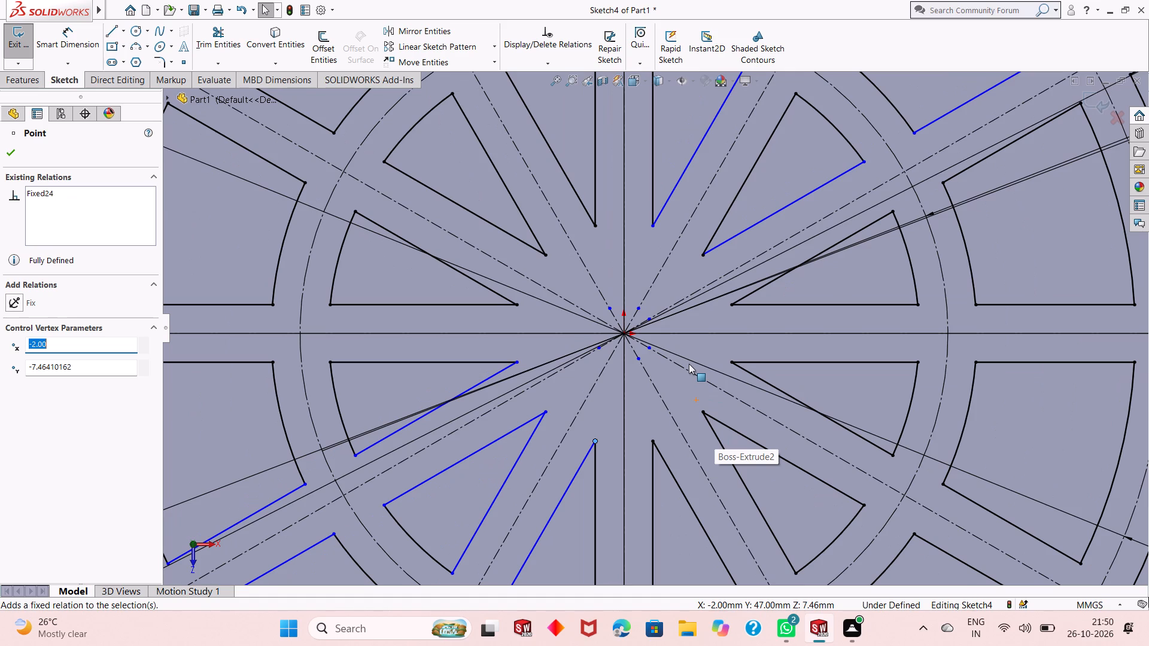
key("Escape")
key("Escape")
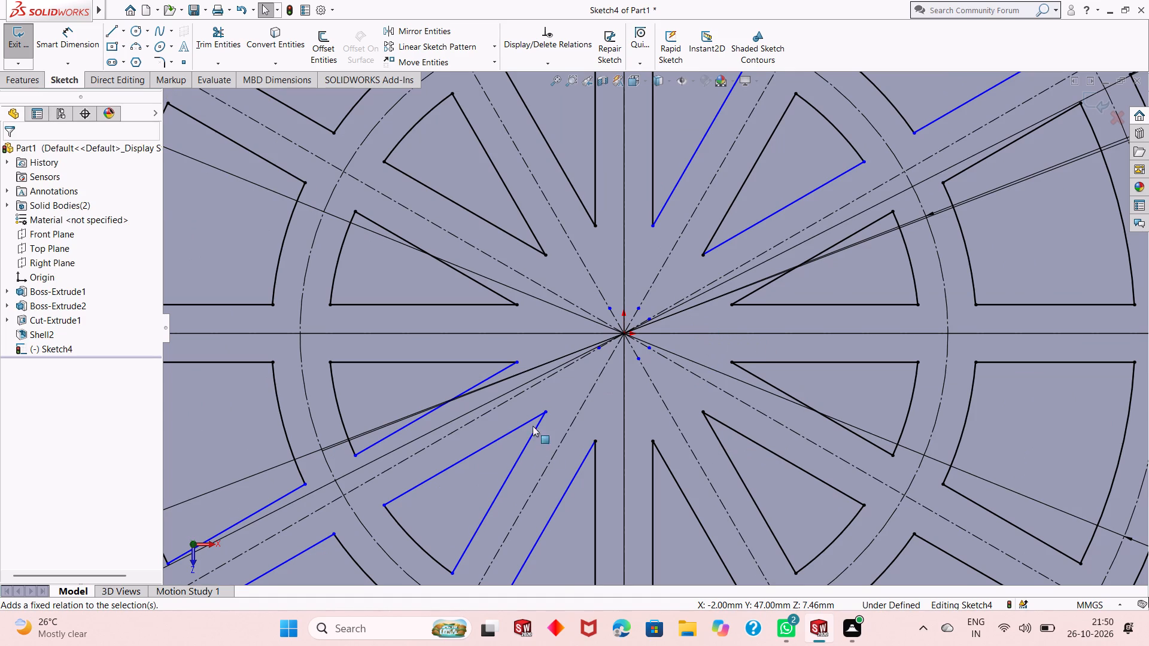
left_click(549, 412)
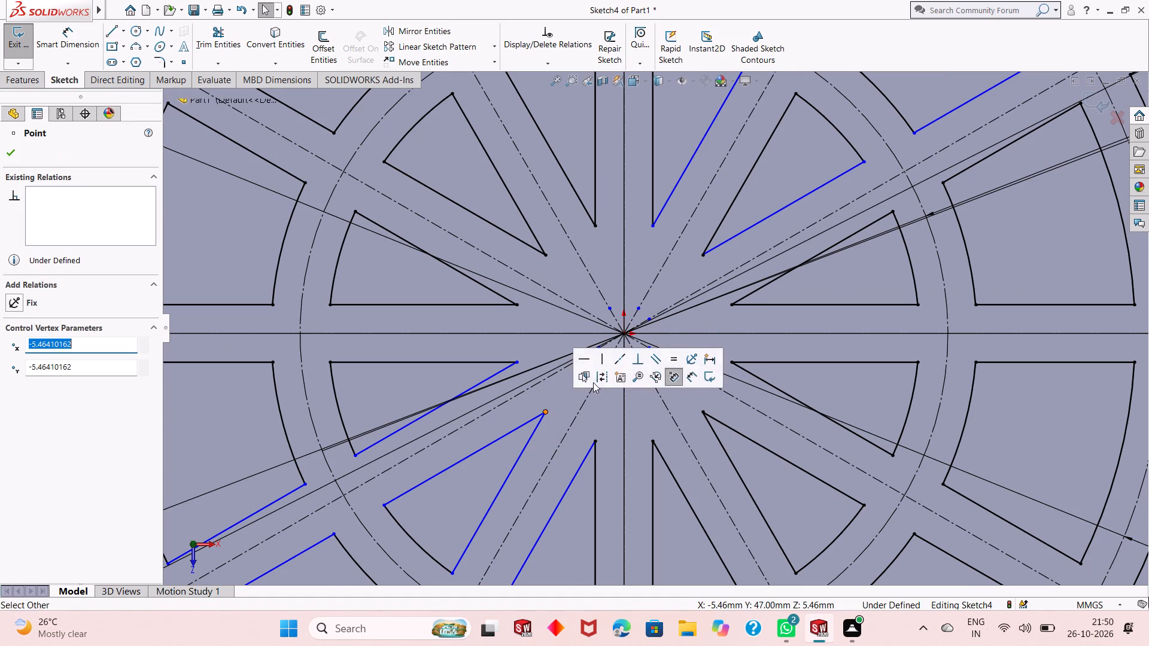
left_click(687, 361)
key("Escape")
key("Escape")
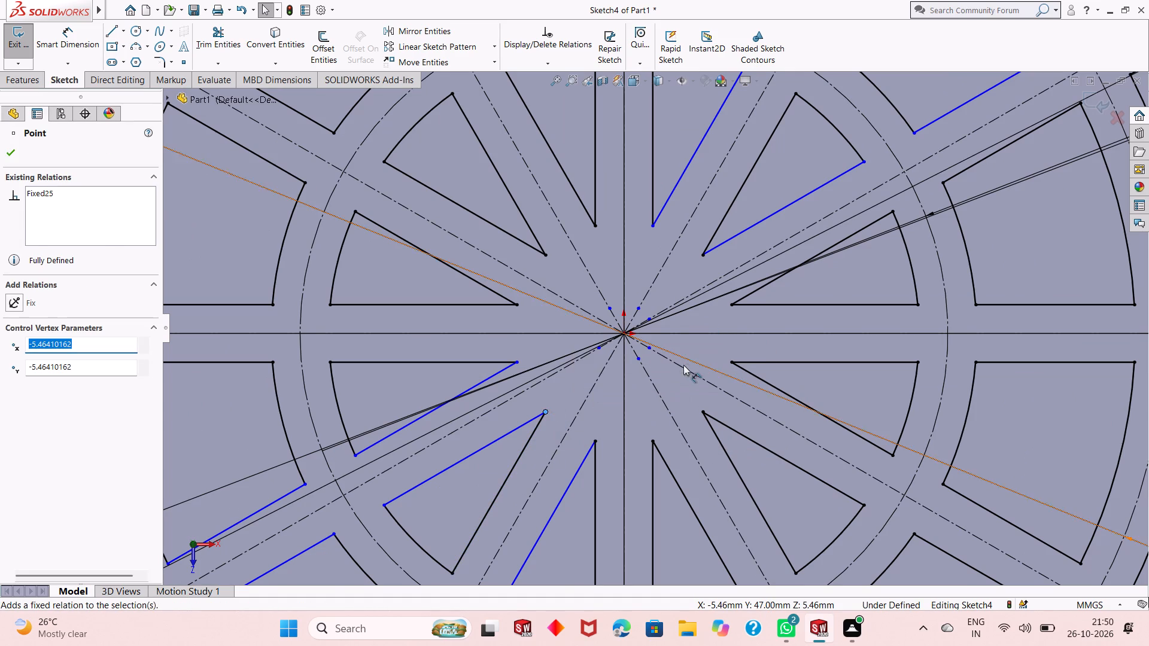
key("Escape")
key("Escape")
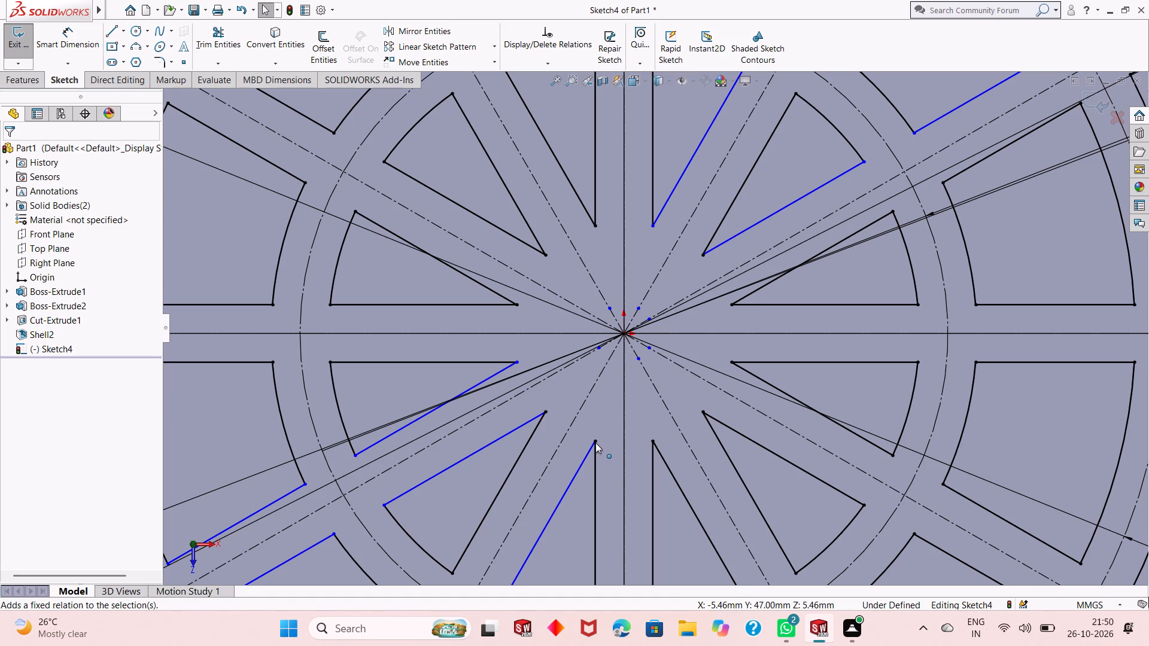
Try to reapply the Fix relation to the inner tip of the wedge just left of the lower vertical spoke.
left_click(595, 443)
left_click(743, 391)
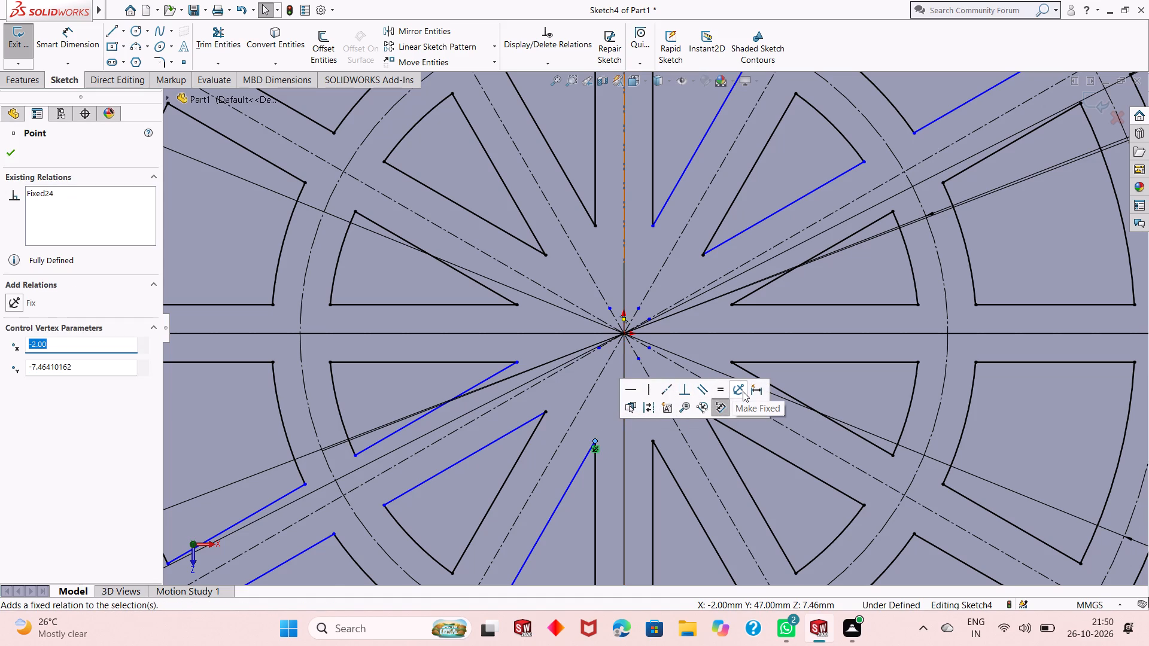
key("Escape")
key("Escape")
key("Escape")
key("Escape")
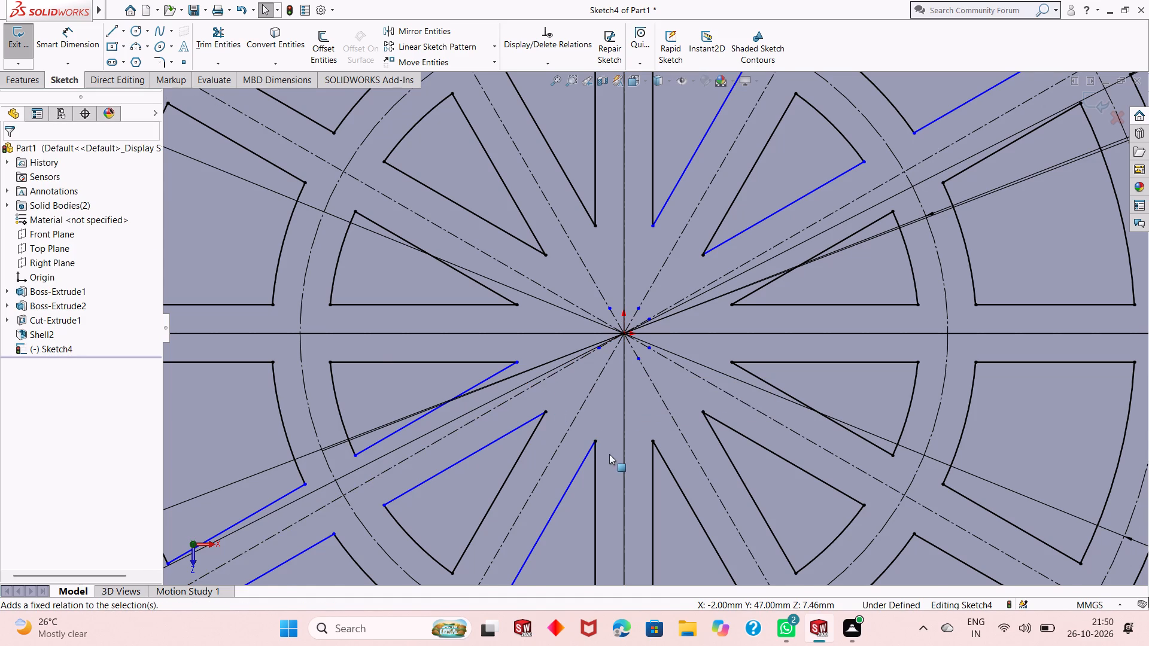
Fix the outer corner of the second-ring opening between the upper vertical spoke and the steeper upper-right spoke, at the slanted spoke.
scroll(609, 455, "up", 7)
scroll(706, 227, "down", 4)
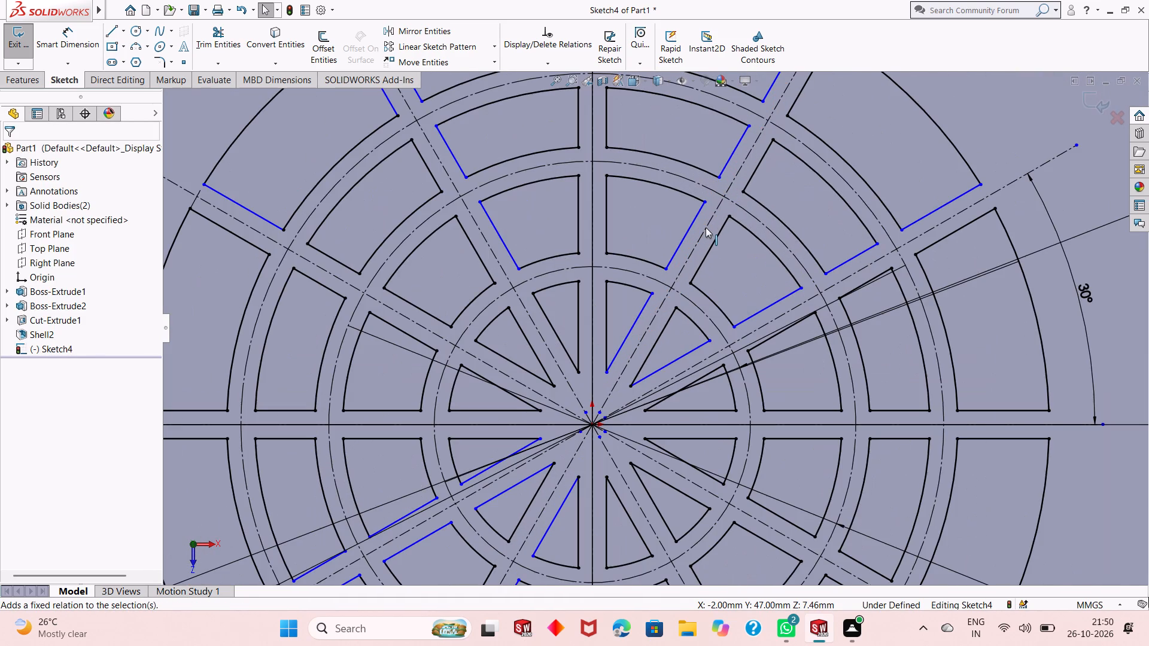
left_click(706, 200)
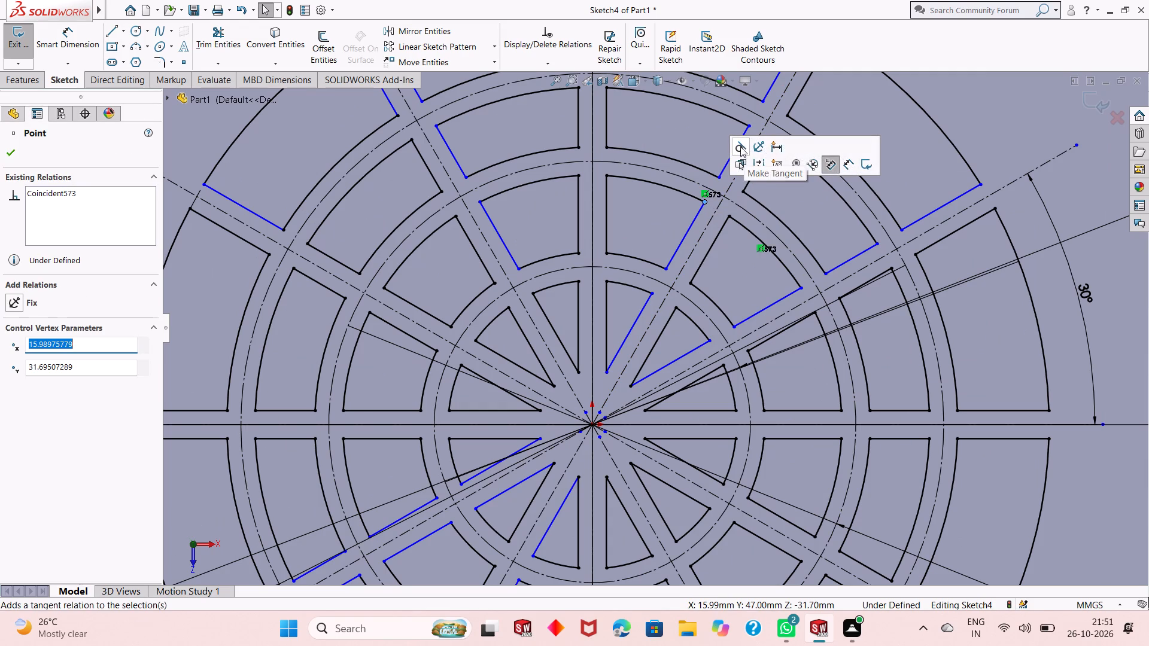
left_click(759, 145)
key("Escape")
key("Escape")
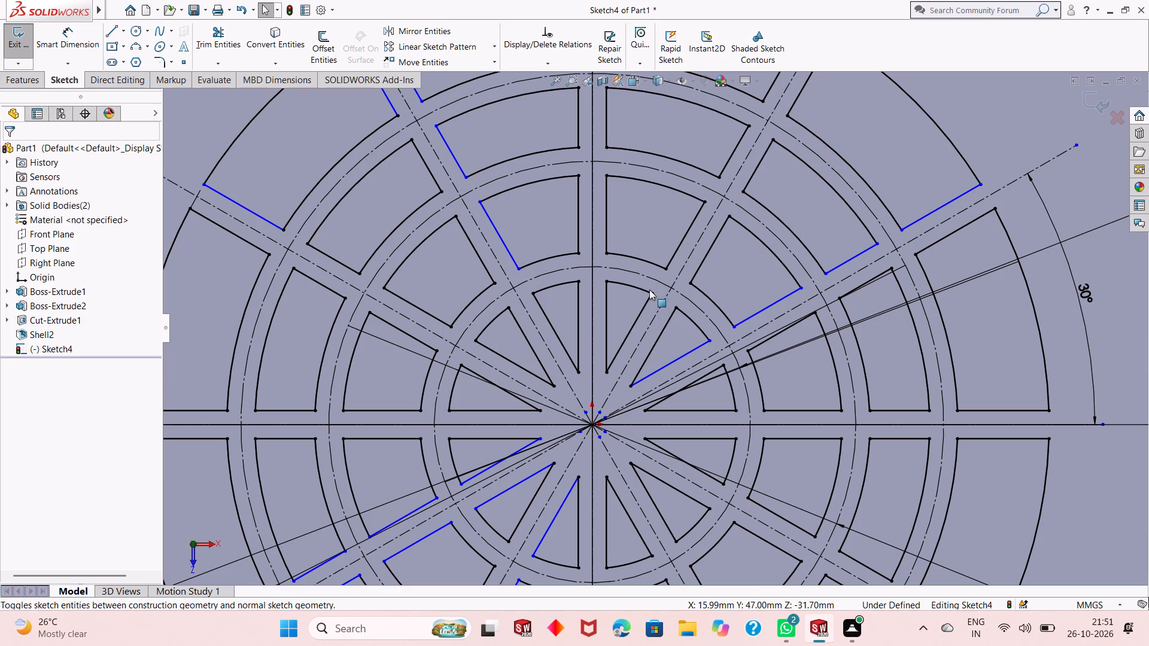
key("Escape")
Fix the outer corner of the third-ring opening on the vertical-spoke side of the steeper upper-left spoke.
scroll(648, 301, "up", 2)
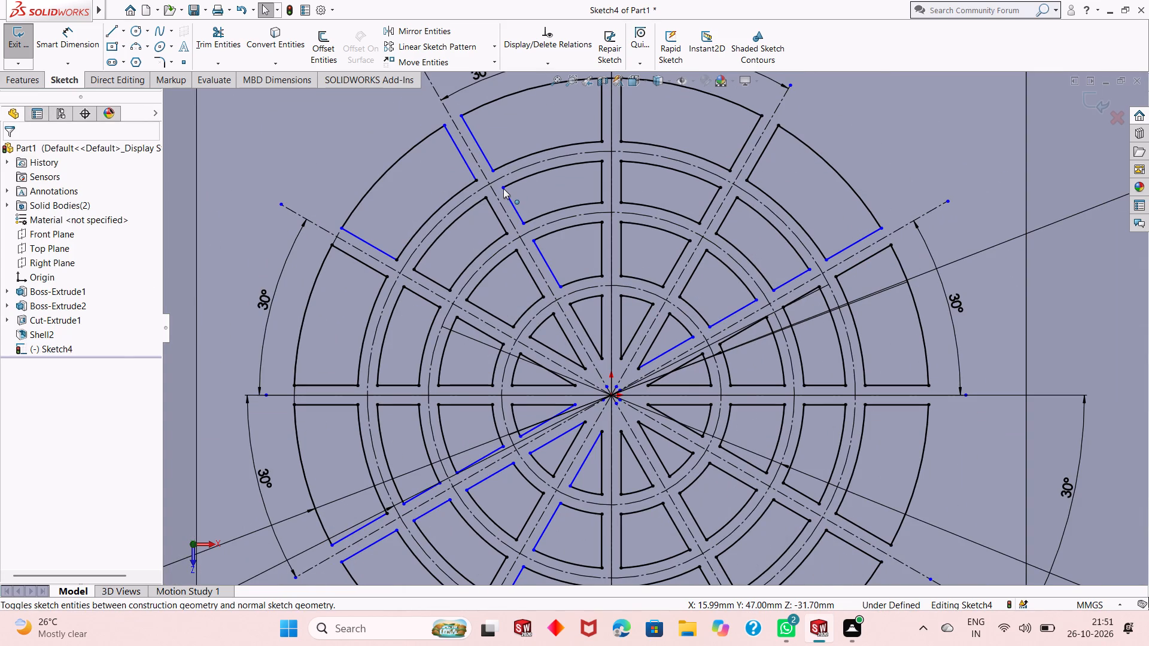
left_click(503, 188)
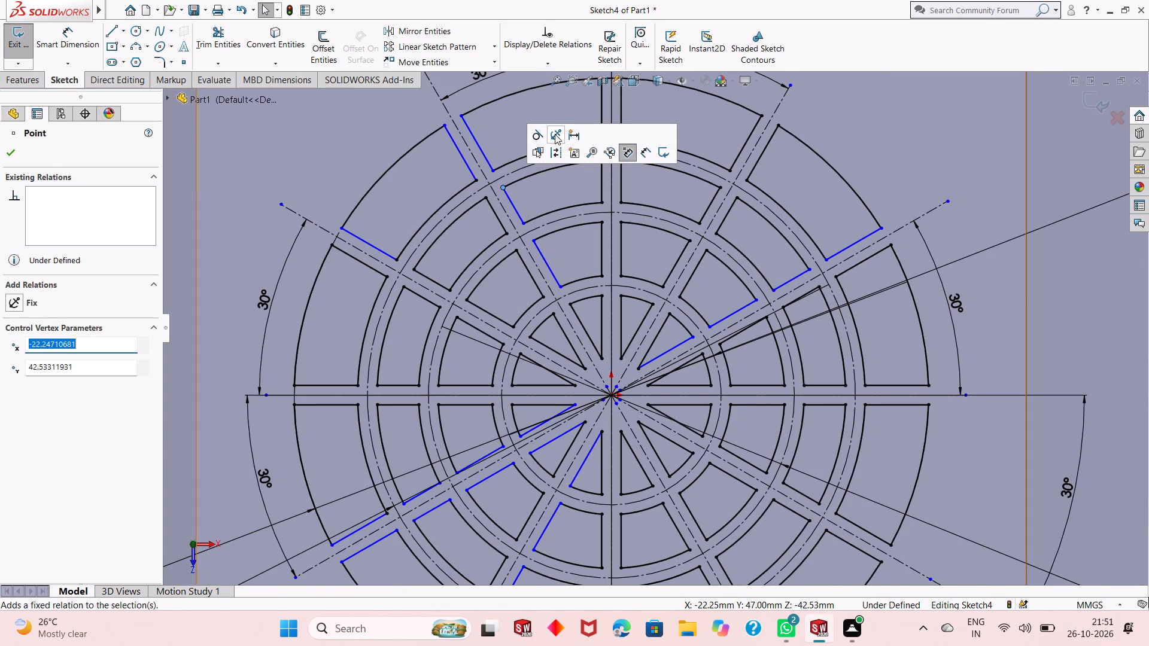
left_click(555, 134)
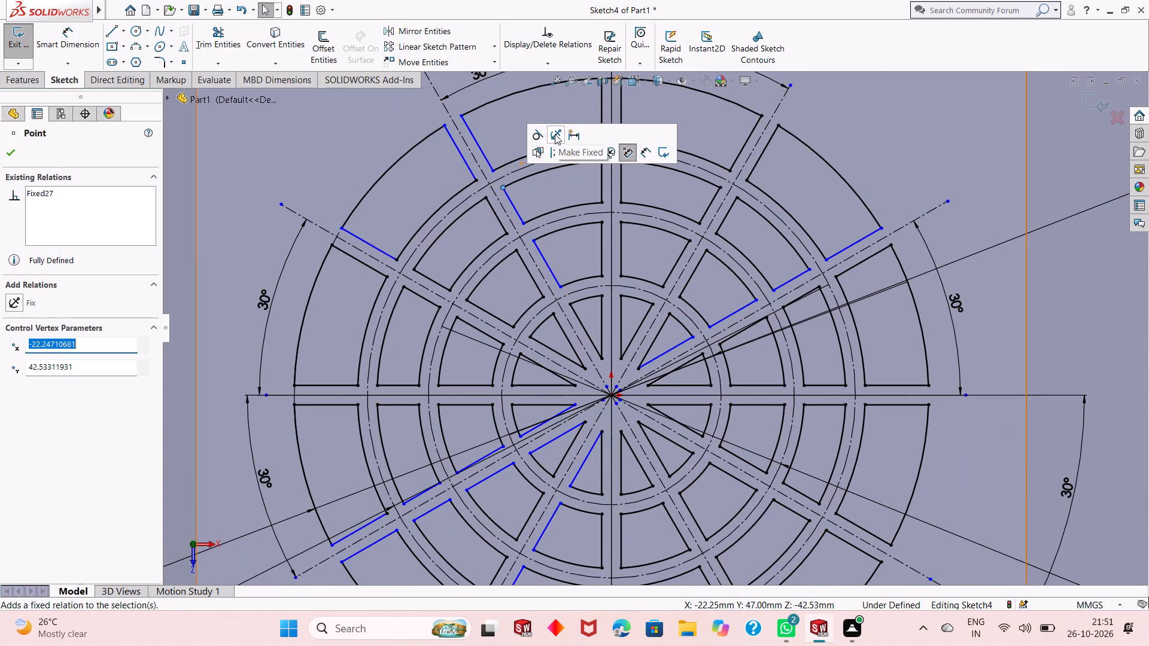
key("Escape")
key("Escape")
key("Escape")
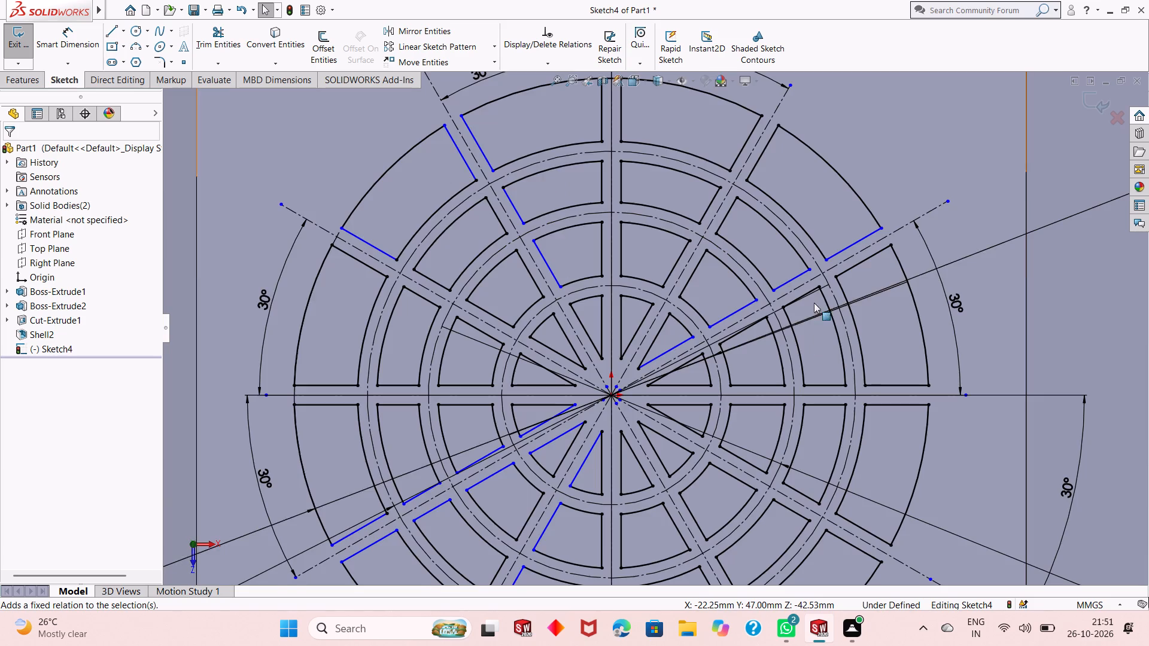
Fix the outer corner of the third-ring opening just above the shallower upper-right spoke.
scroll(814, 303, "down", 3)
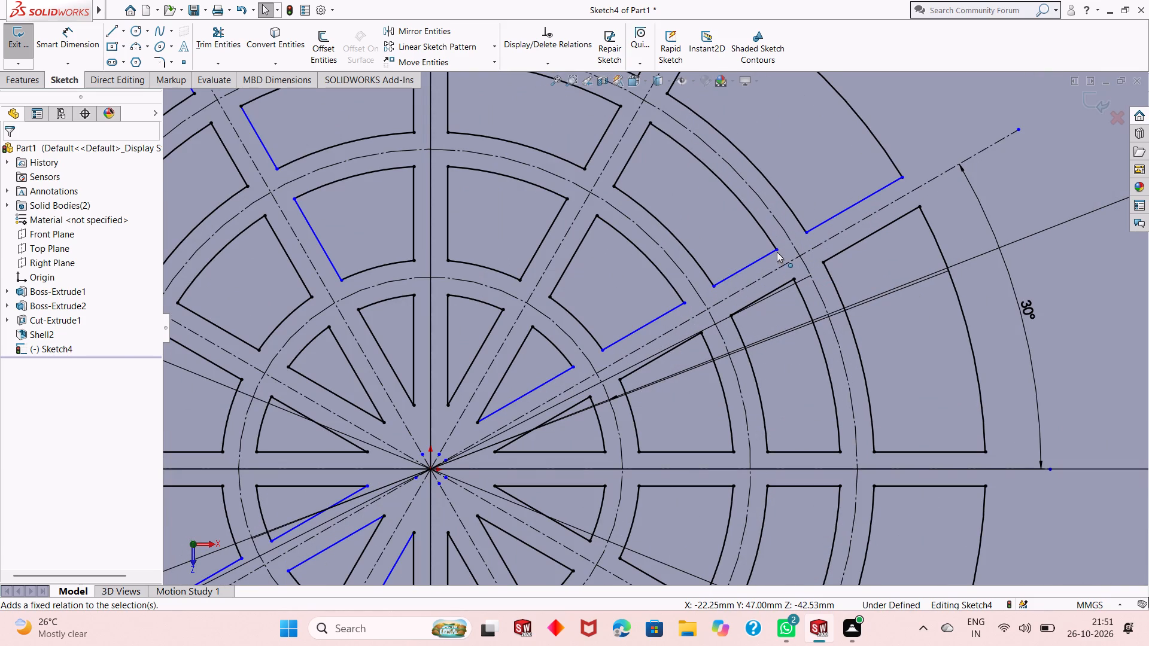
left_click(777, 252)
left_click(829, 199)
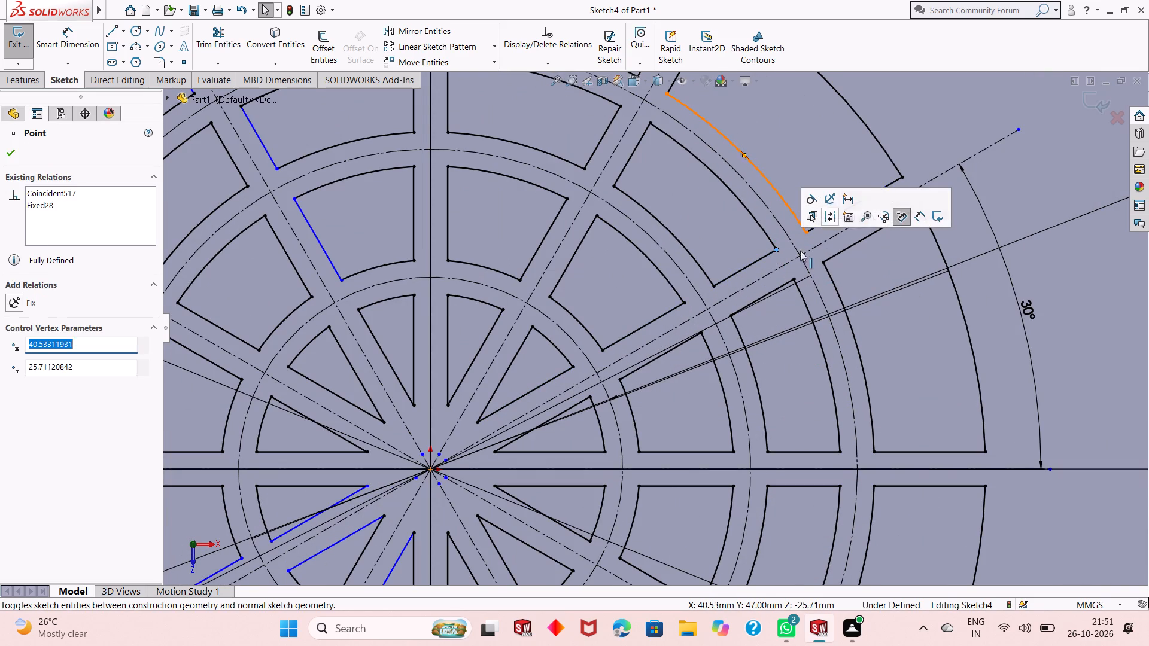
key("Escape")
key("Escape")
key("Escape")
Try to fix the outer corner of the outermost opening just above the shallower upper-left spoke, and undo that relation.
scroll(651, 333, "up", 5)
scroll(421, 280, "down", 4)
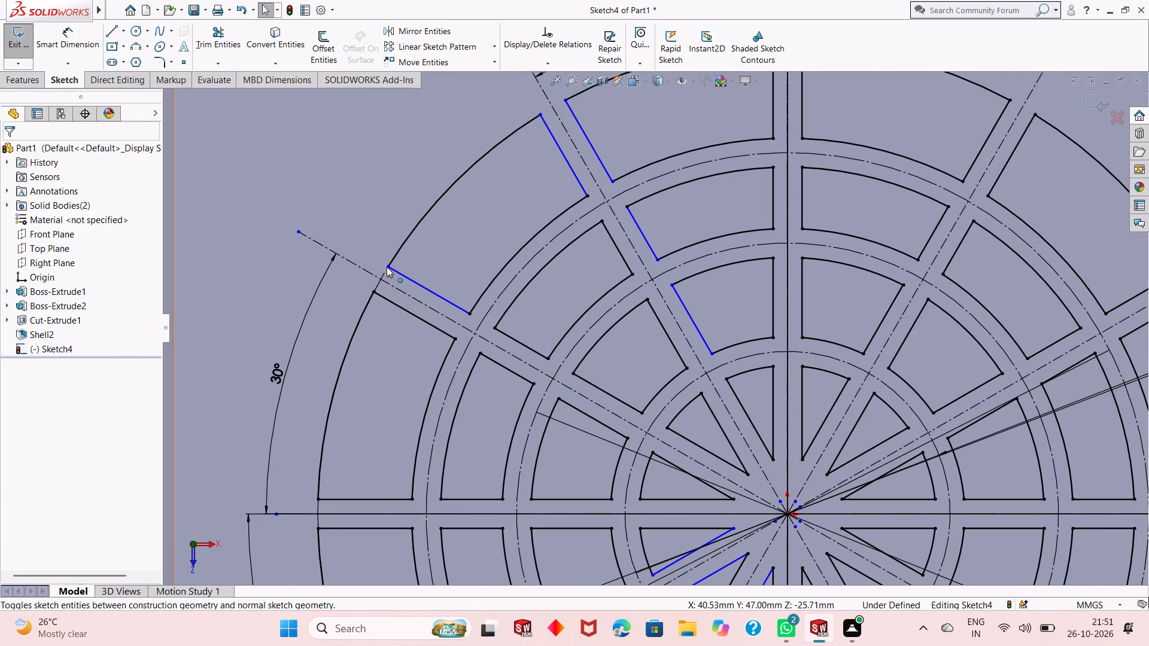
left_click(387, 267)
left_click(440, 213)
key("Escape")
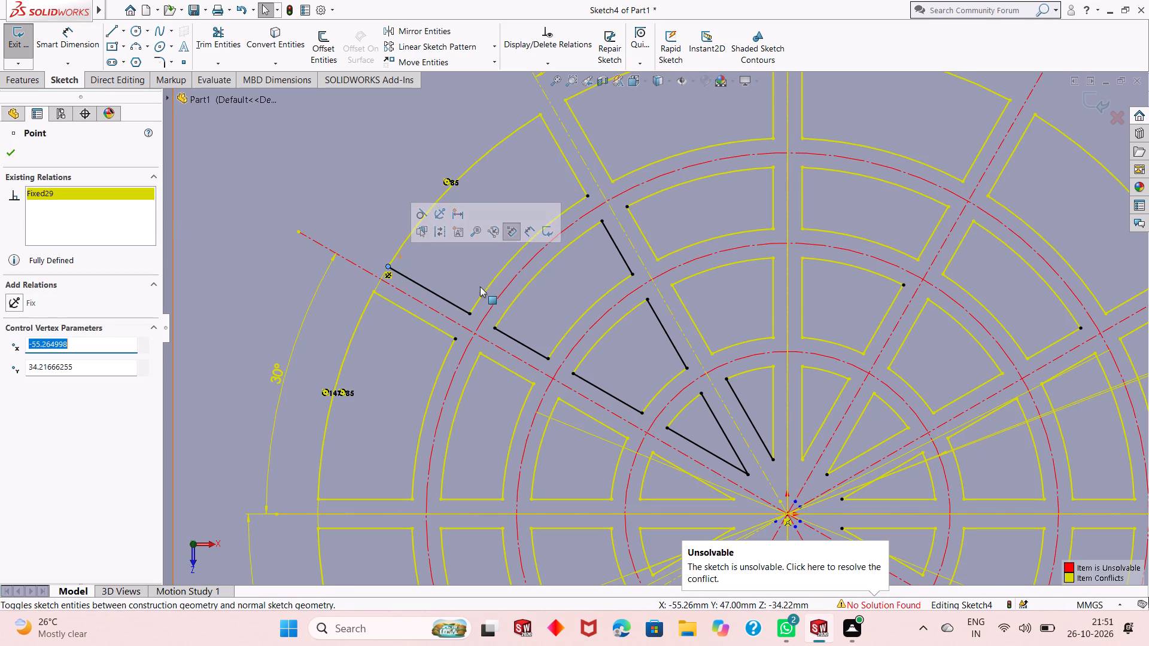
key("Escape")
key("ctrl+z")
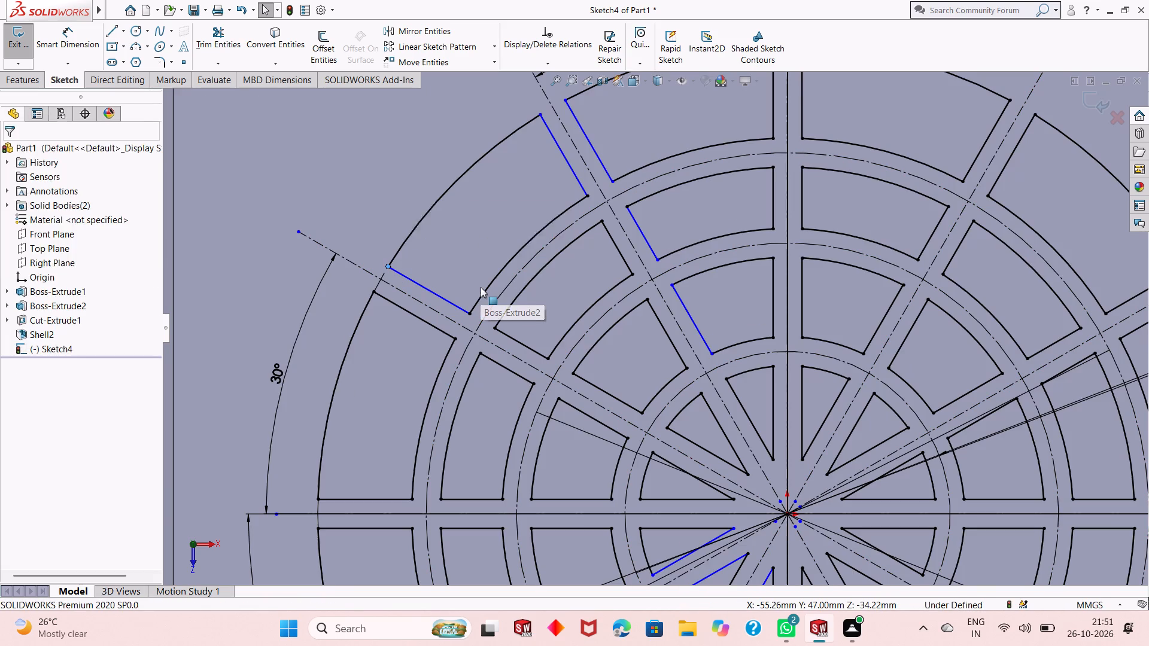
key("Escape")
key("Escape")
Fix the inner corner of the third-ring opening on the vertical-spoke side of the steeper upper-left spoke.
scroll(546, 305, "up", 3)
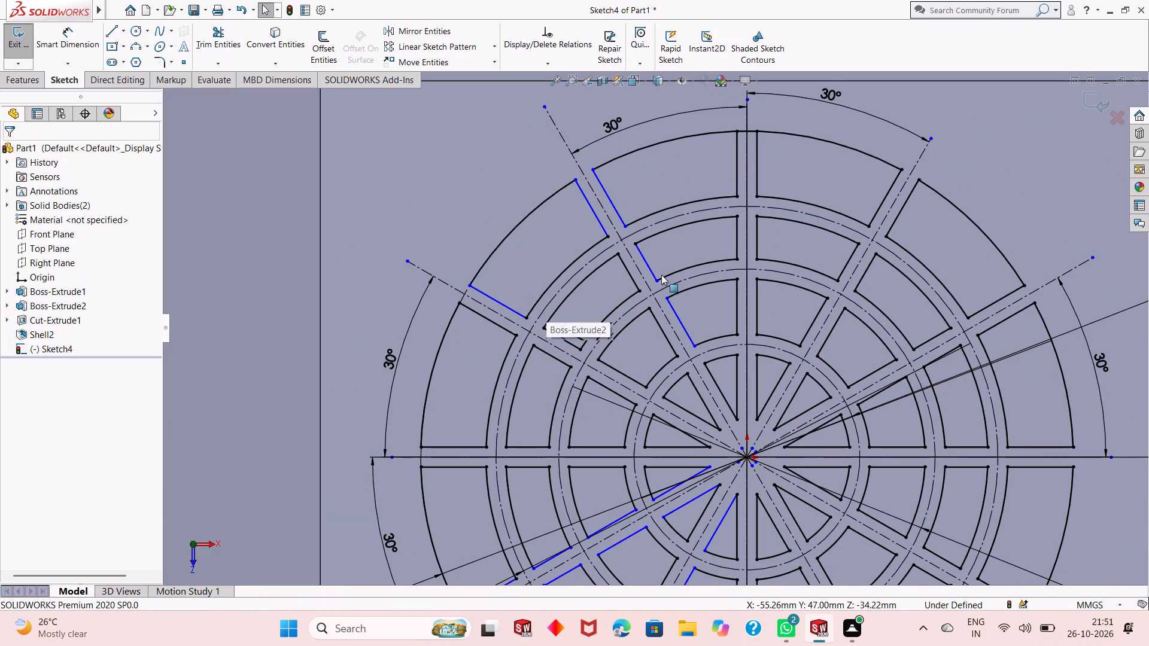
scroll(692, 267, "down", 2)
scroll(629, 330, "down", 3)
left_click(649, 290)
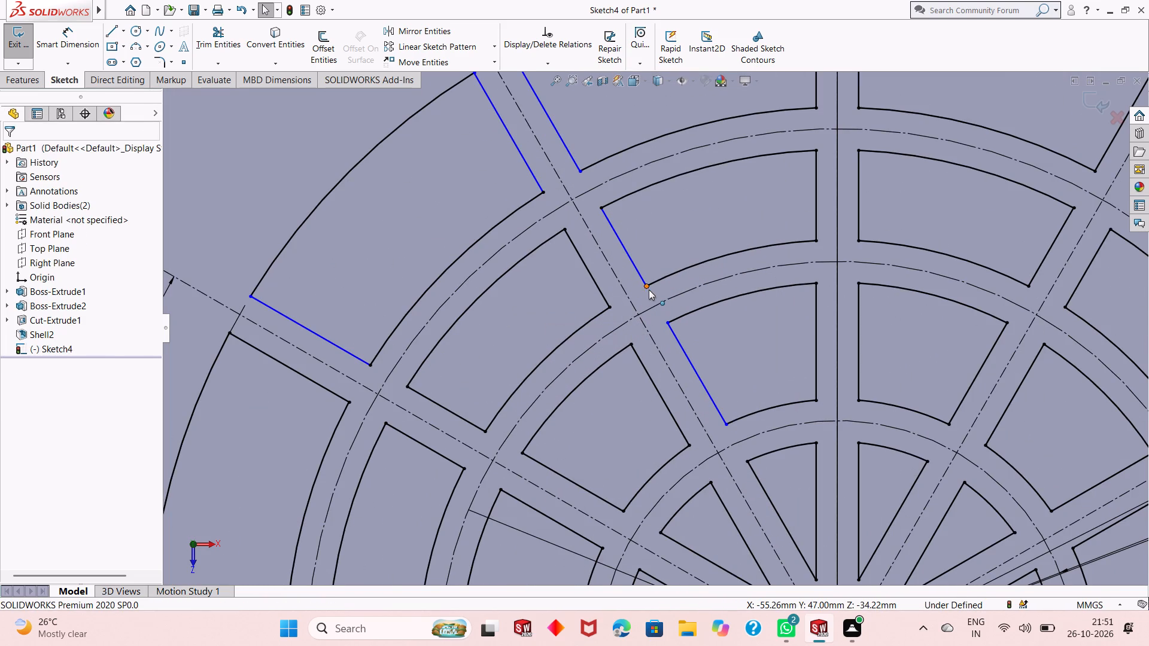
left_click(698, 234)
key("Escape")
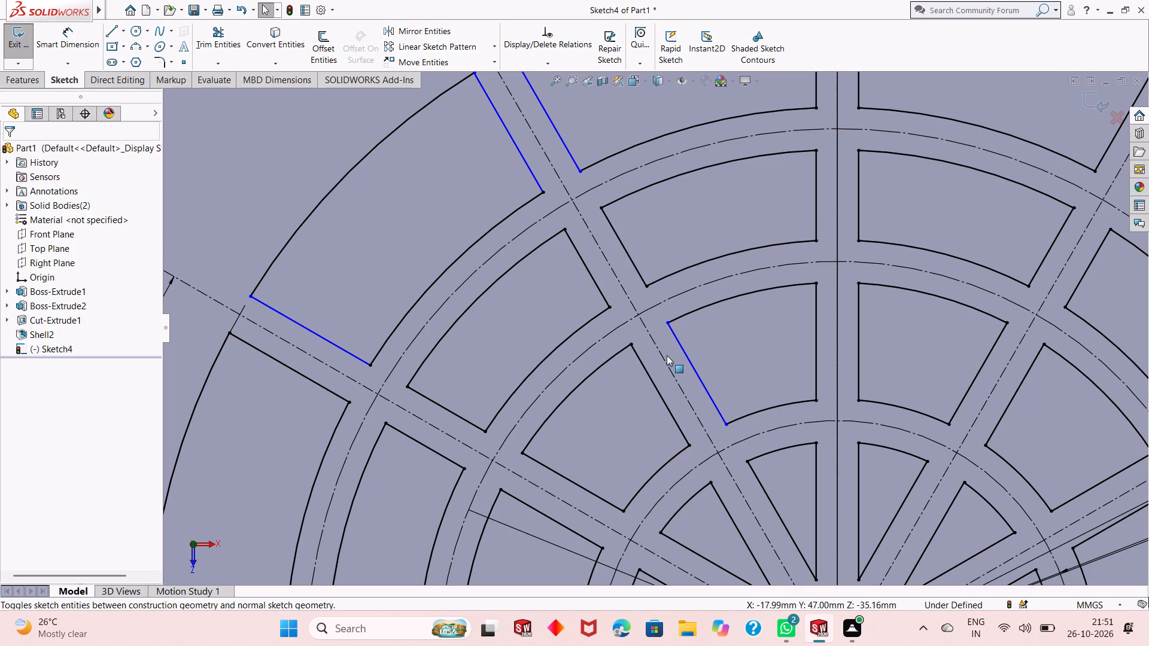
key("Escape")
Fix the inner and outer corners of the second-ring opening on the vertical-spoke side of the steeper upper-left spoke.
left_click(726, 424)
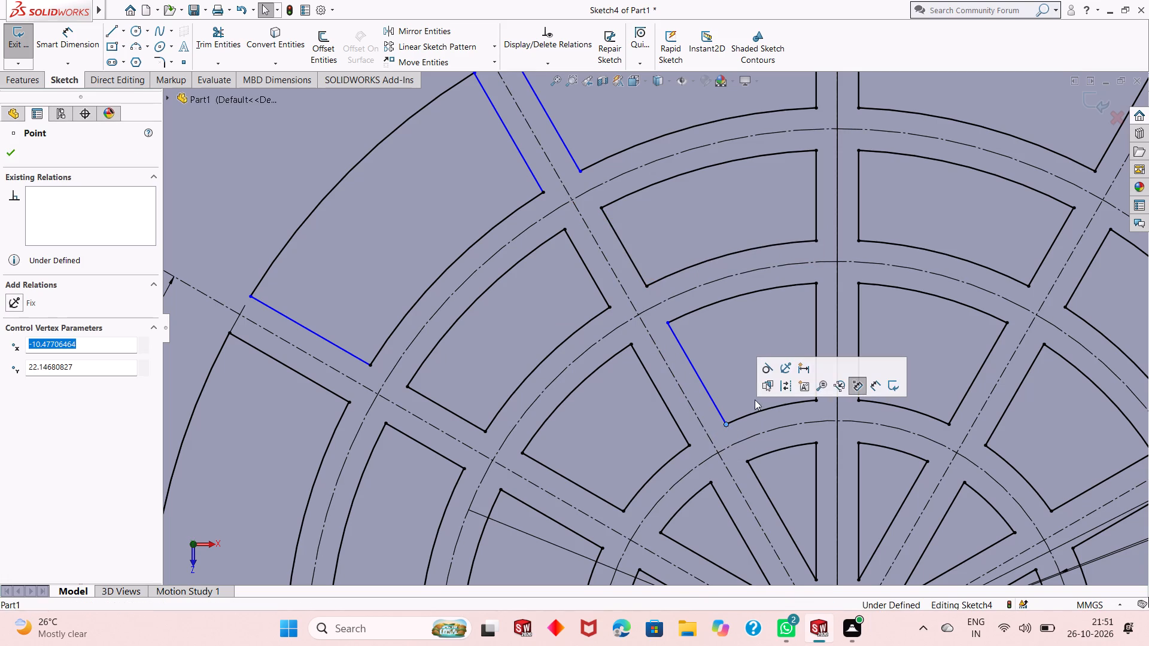
left_click(783, 367)
key("Escape")
key("Escape")
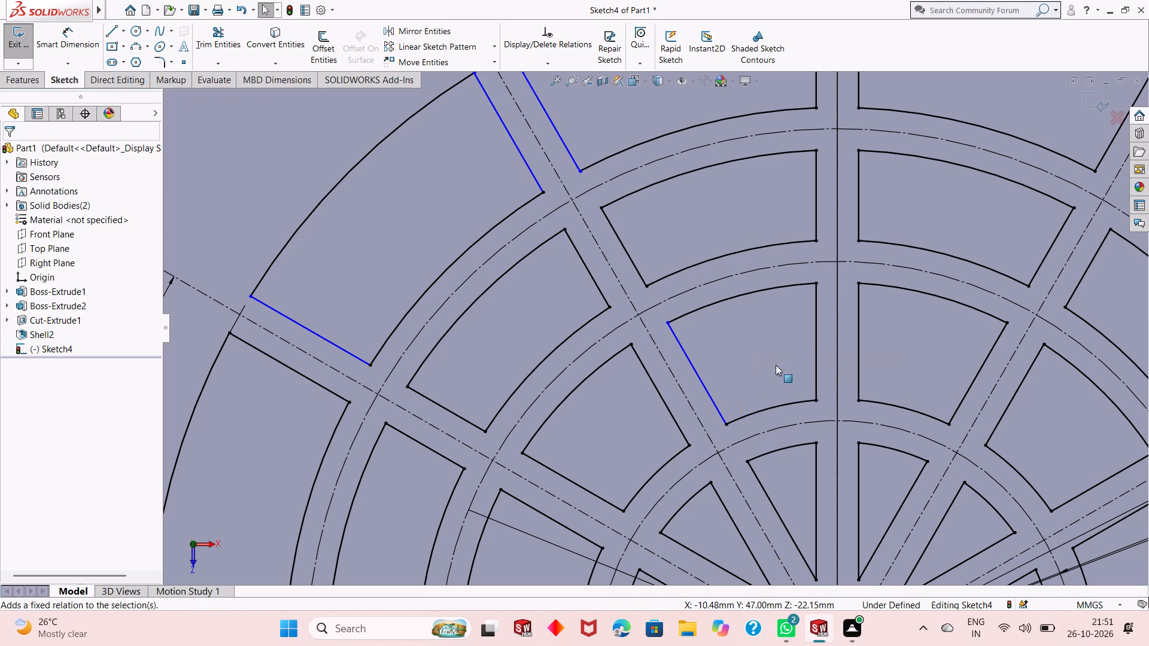
key("Escape")
key("Escape")
left_click(670, 324)
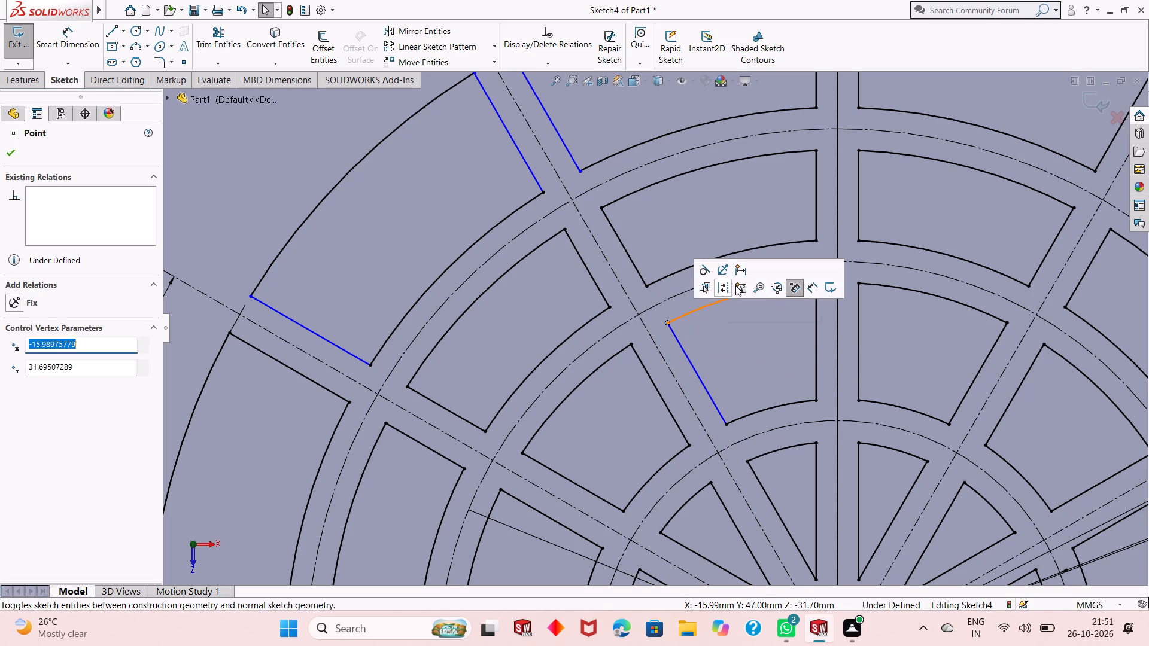
left_click(725, 270)
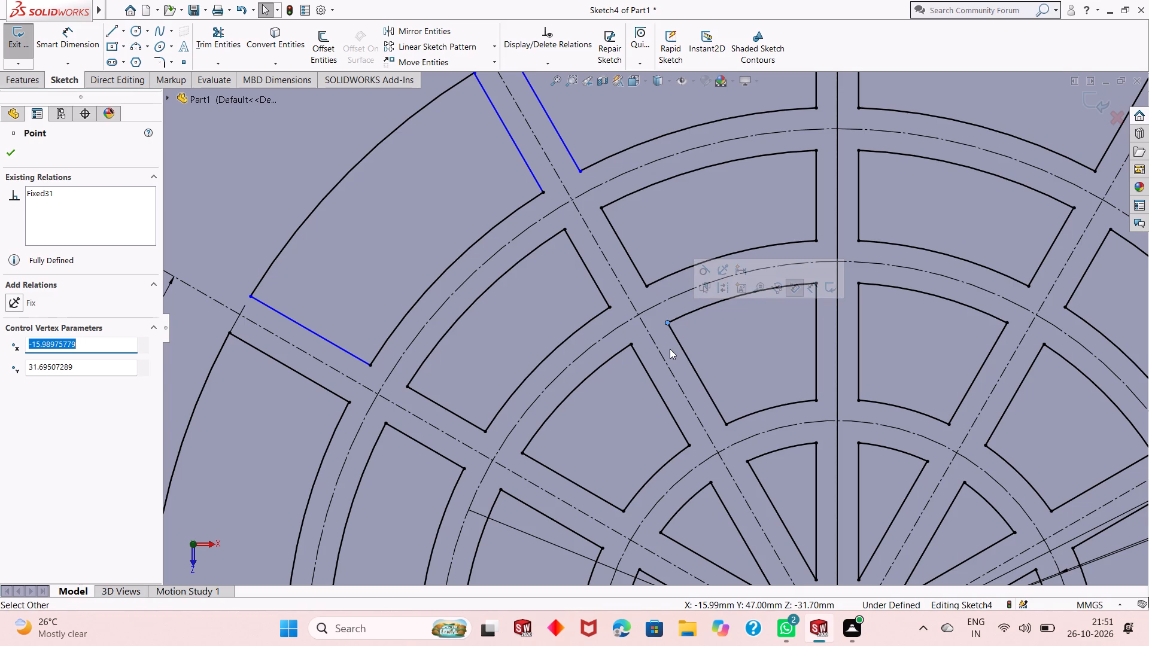
key("Escape")
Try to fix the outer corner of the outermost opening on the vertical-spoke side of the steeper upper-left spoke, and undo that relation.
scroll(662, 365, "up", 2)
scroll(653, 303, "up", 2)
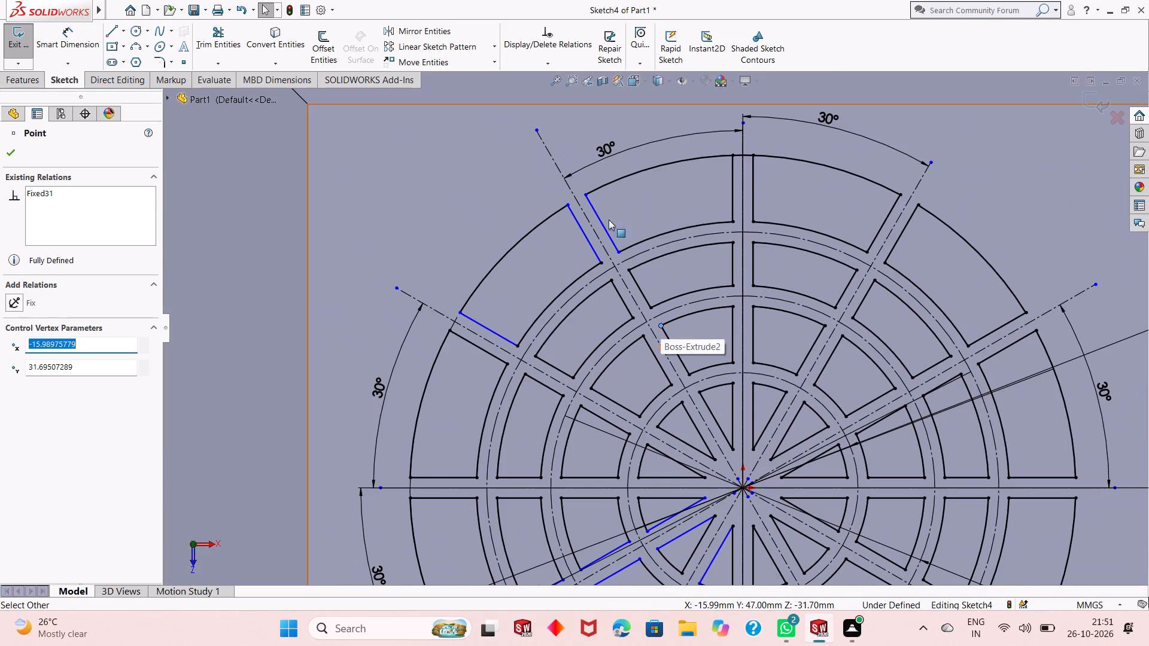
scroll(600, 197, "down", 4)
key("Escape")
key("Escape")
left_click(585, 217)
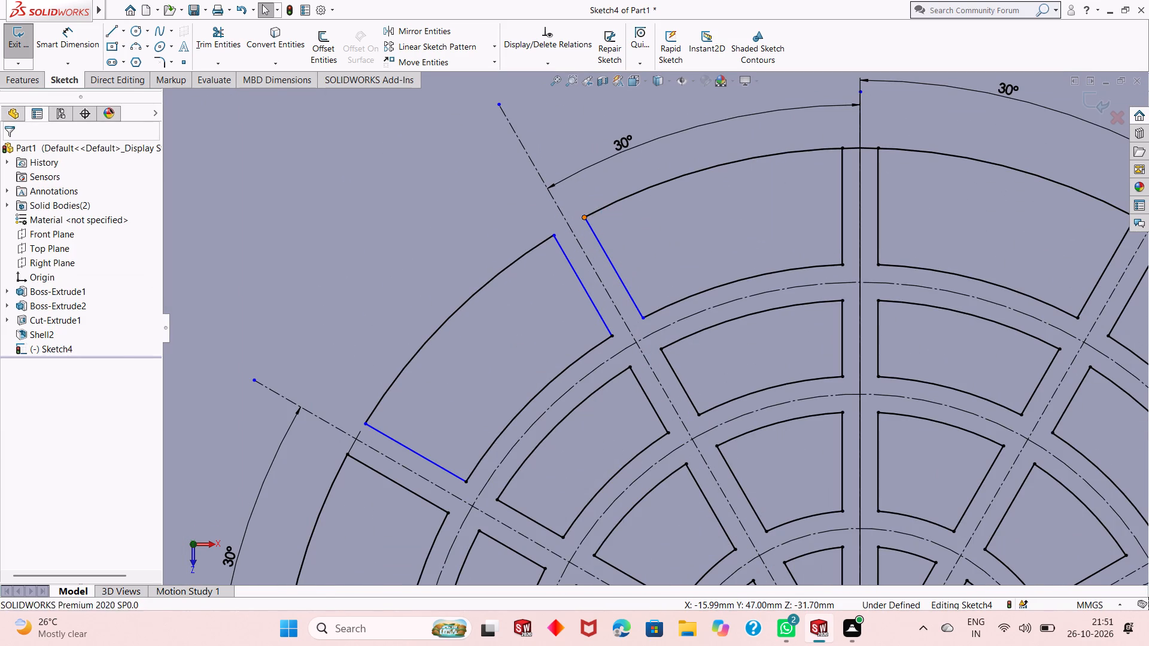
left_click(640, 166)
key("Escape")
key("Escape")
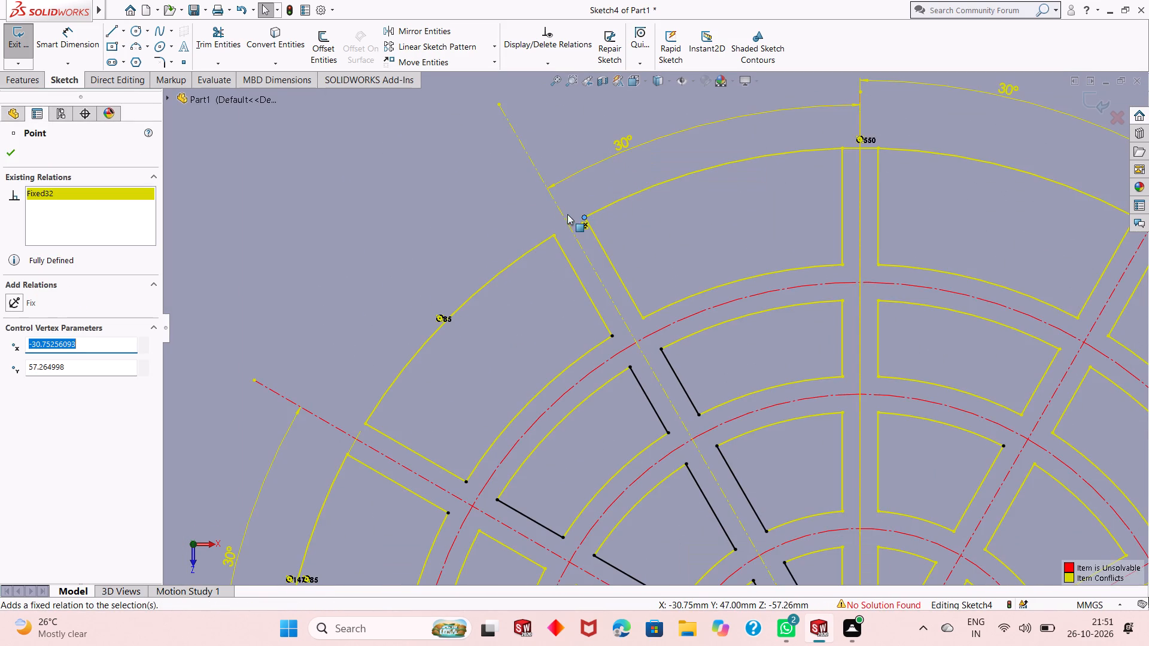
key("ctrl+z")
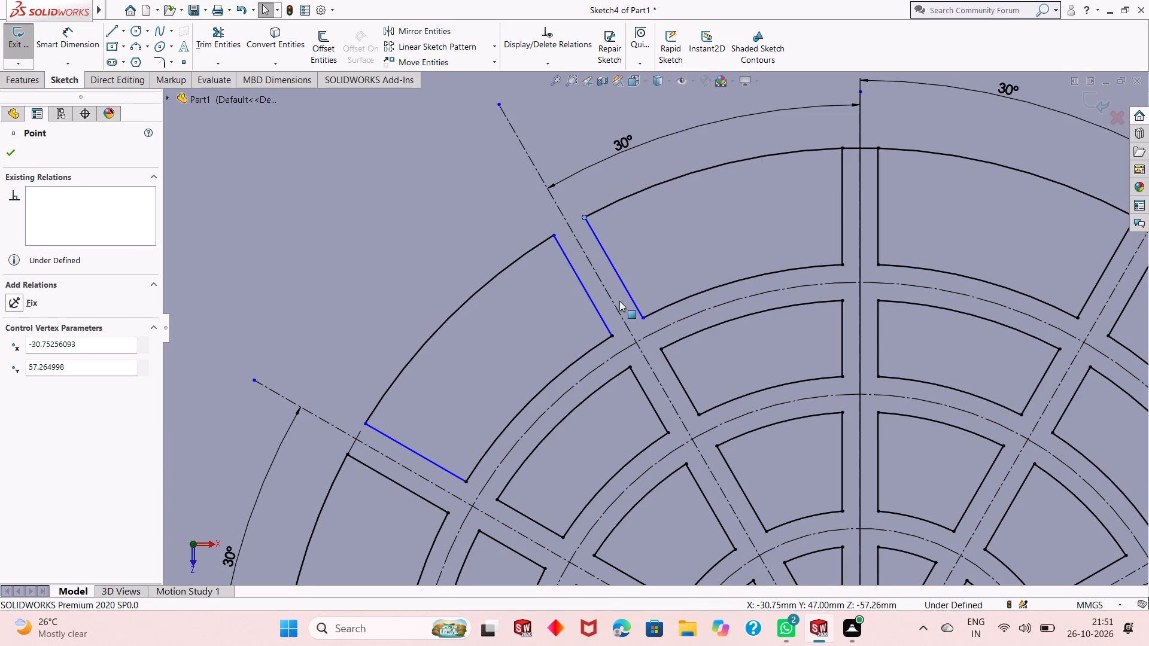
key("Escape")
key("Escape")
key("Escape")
Fix the inner corner of the outermost opening on the vertical-spoke side of the steeper upper-left spoke.
left_click(645, 319)
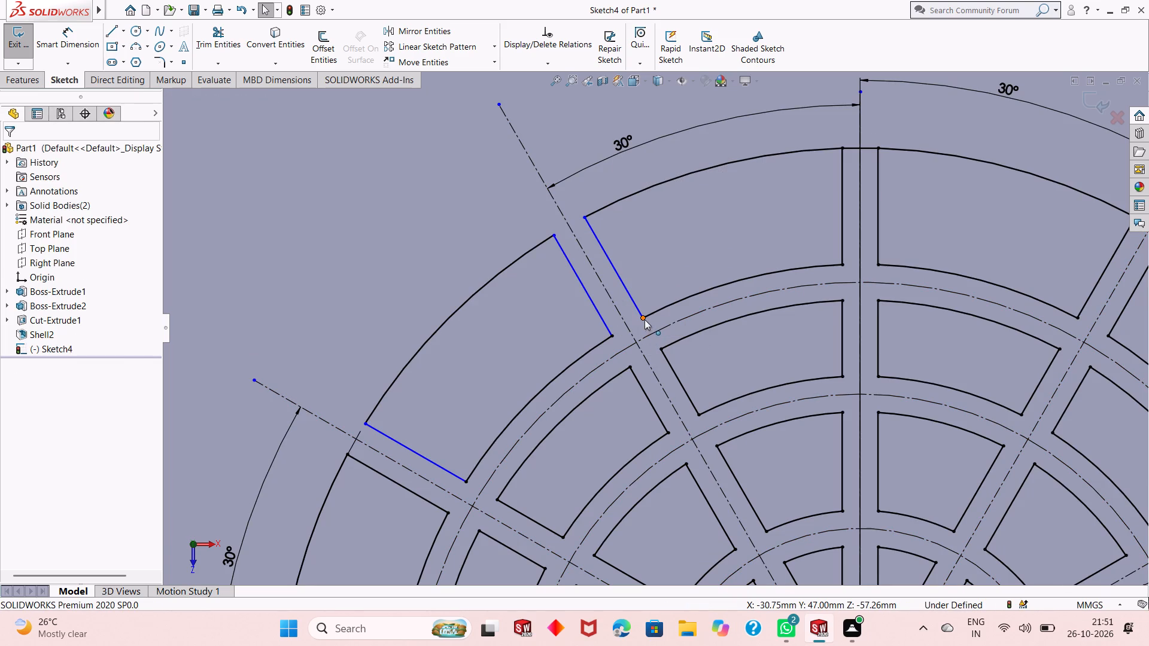
left_click(692, 268)
key("Escape")
key("Escape")
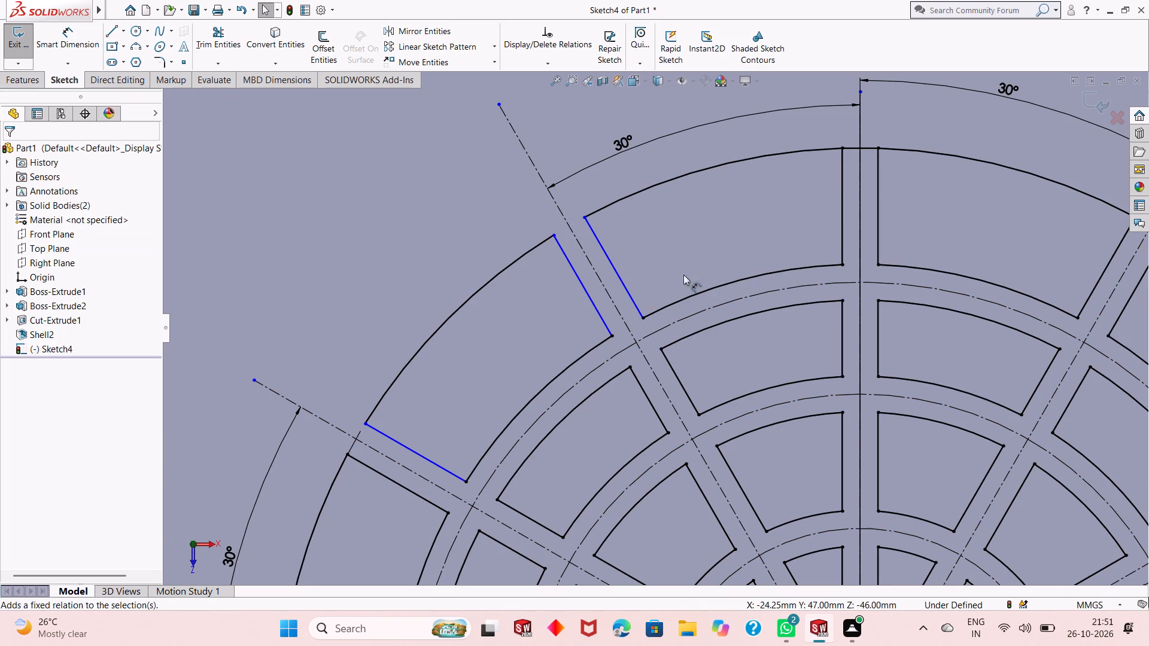
key("Escape")
key("Escape")
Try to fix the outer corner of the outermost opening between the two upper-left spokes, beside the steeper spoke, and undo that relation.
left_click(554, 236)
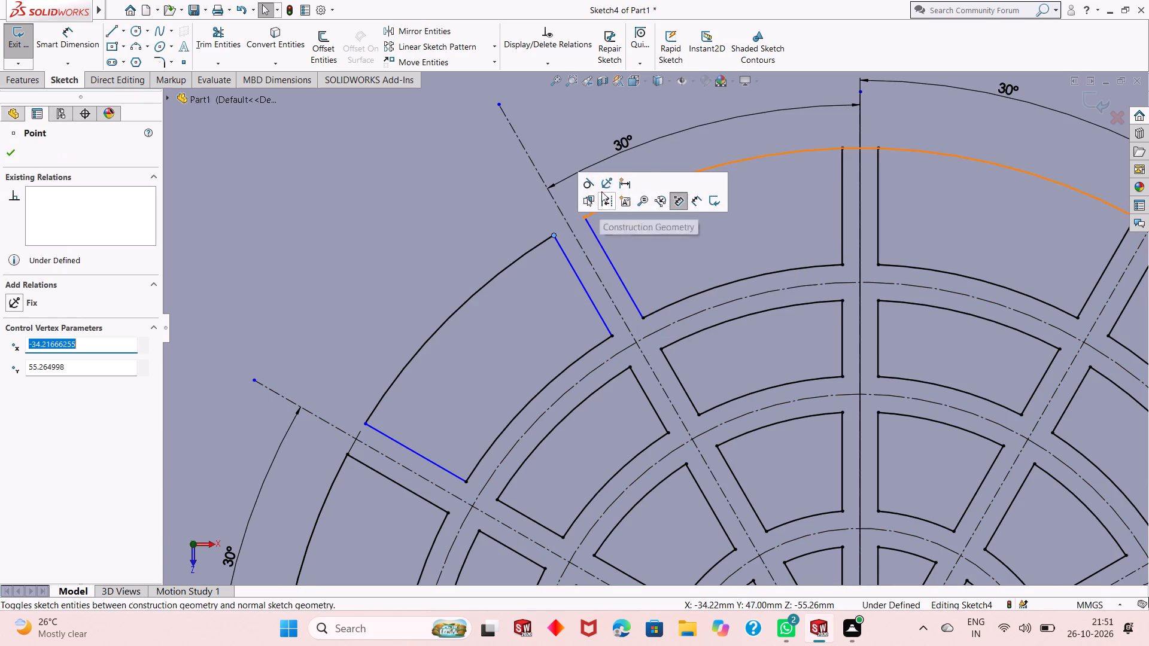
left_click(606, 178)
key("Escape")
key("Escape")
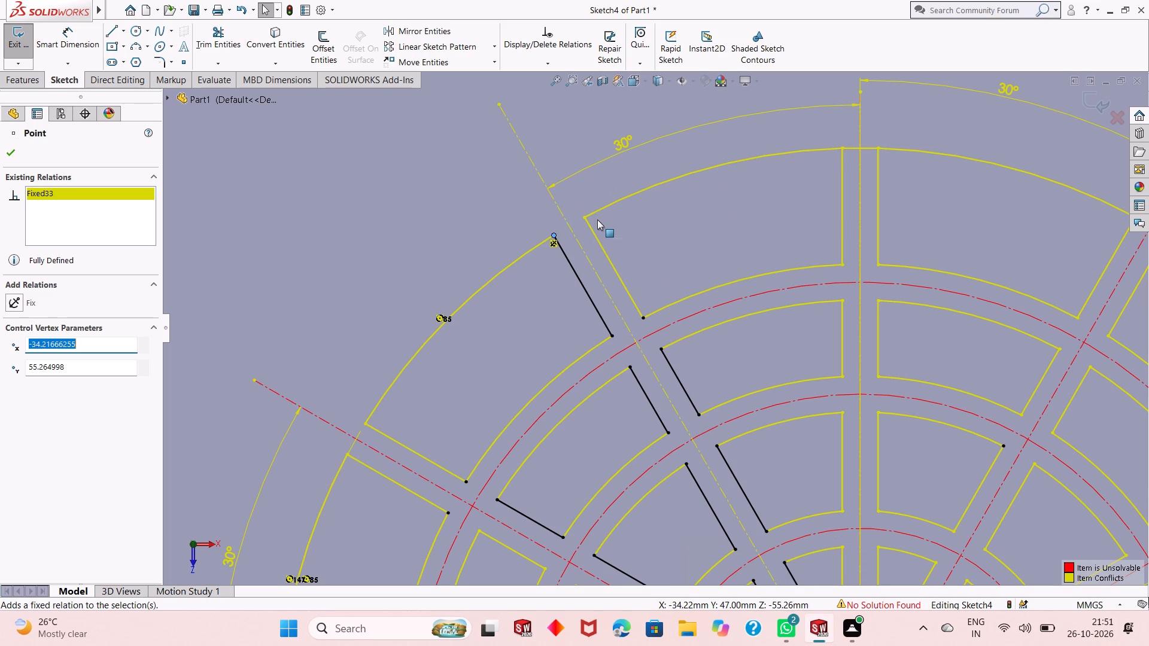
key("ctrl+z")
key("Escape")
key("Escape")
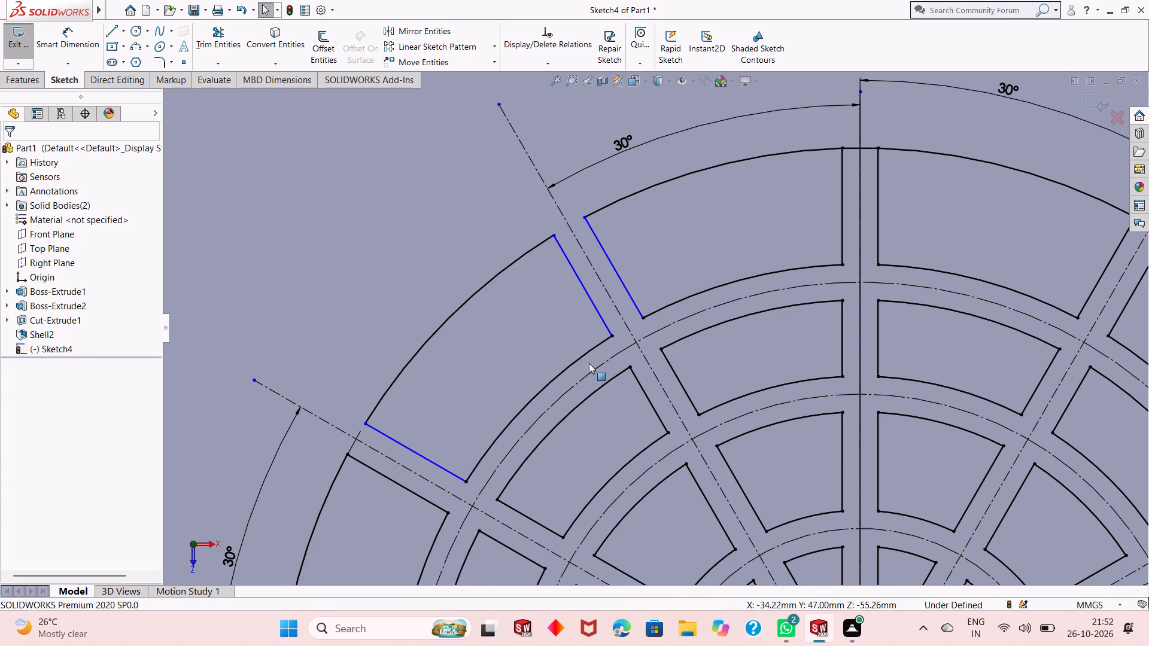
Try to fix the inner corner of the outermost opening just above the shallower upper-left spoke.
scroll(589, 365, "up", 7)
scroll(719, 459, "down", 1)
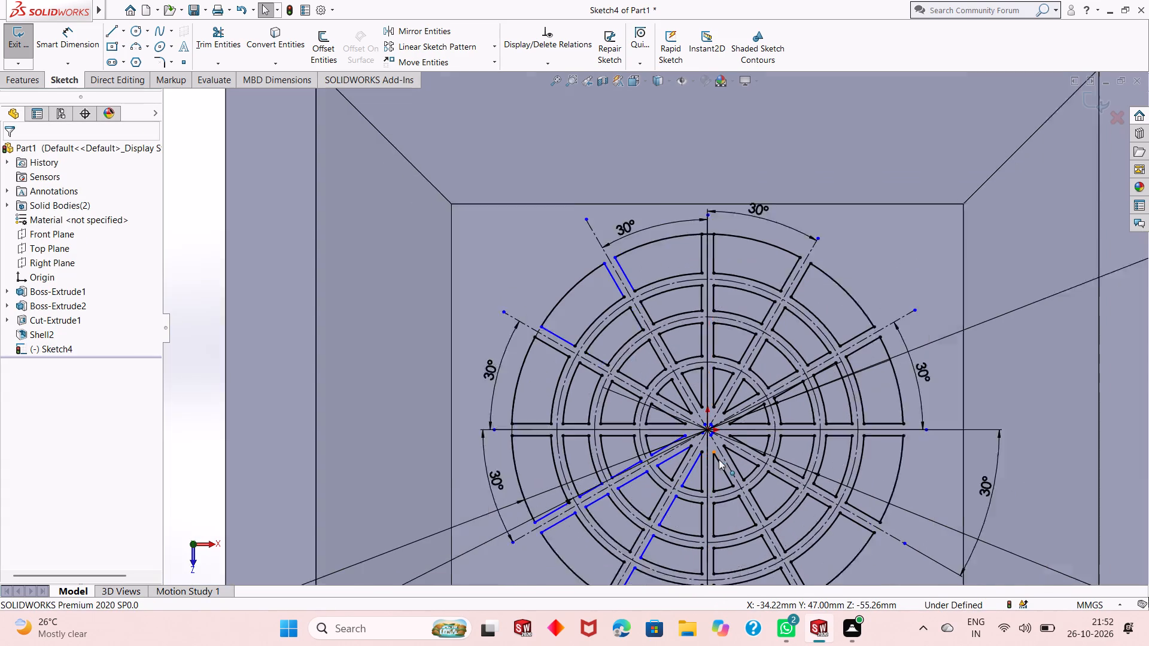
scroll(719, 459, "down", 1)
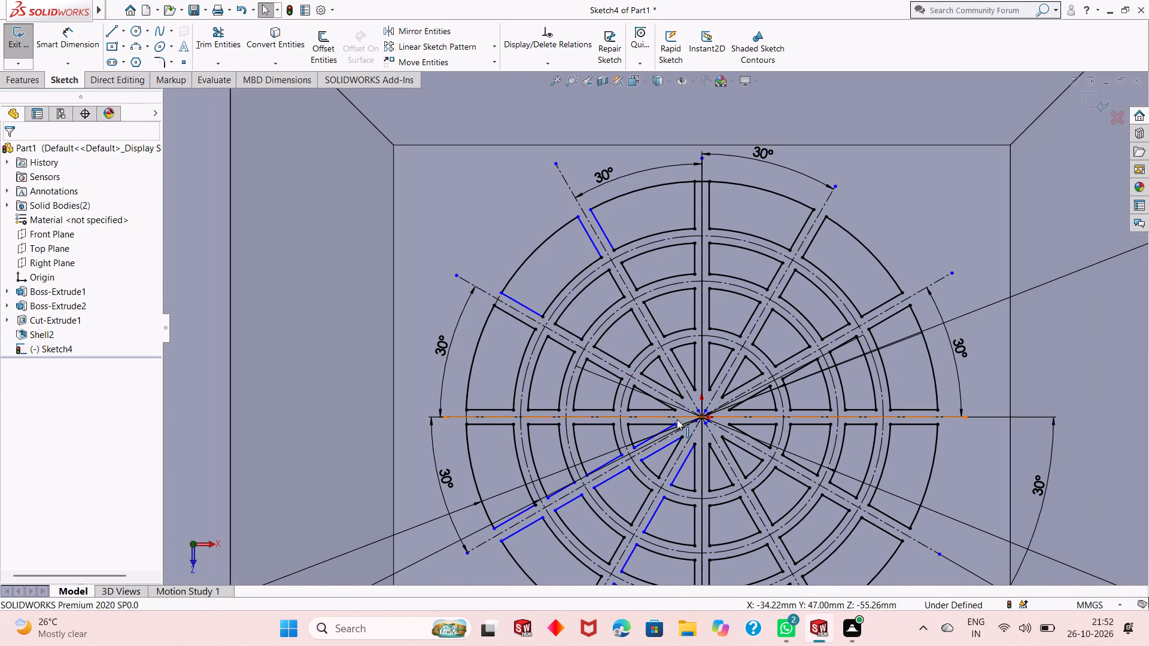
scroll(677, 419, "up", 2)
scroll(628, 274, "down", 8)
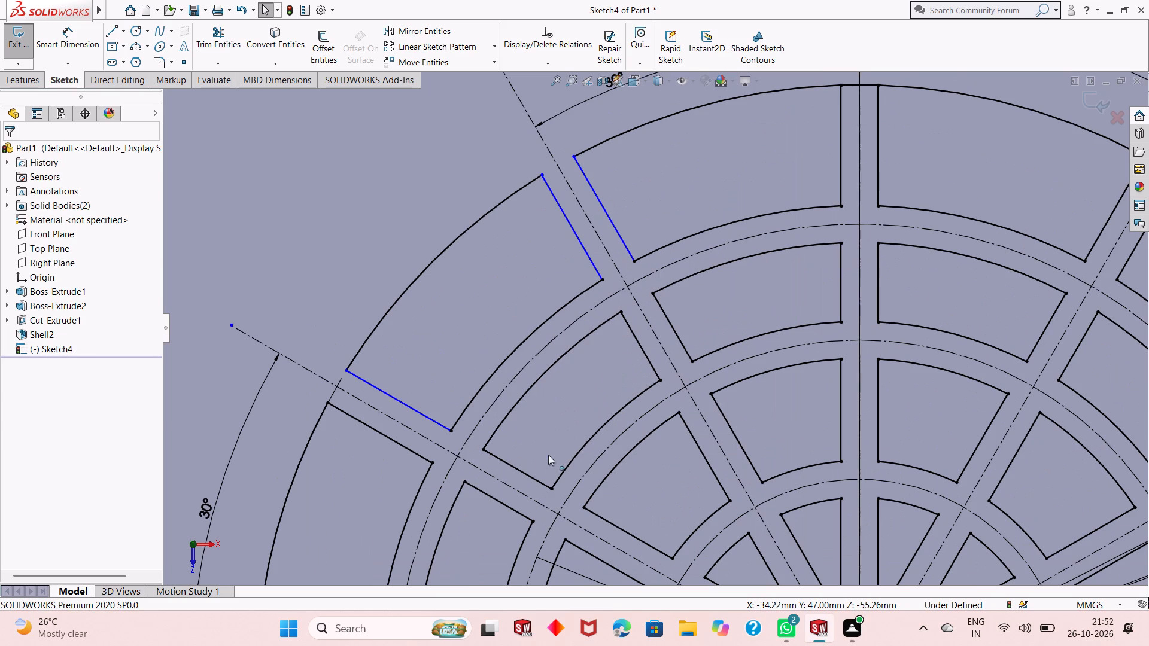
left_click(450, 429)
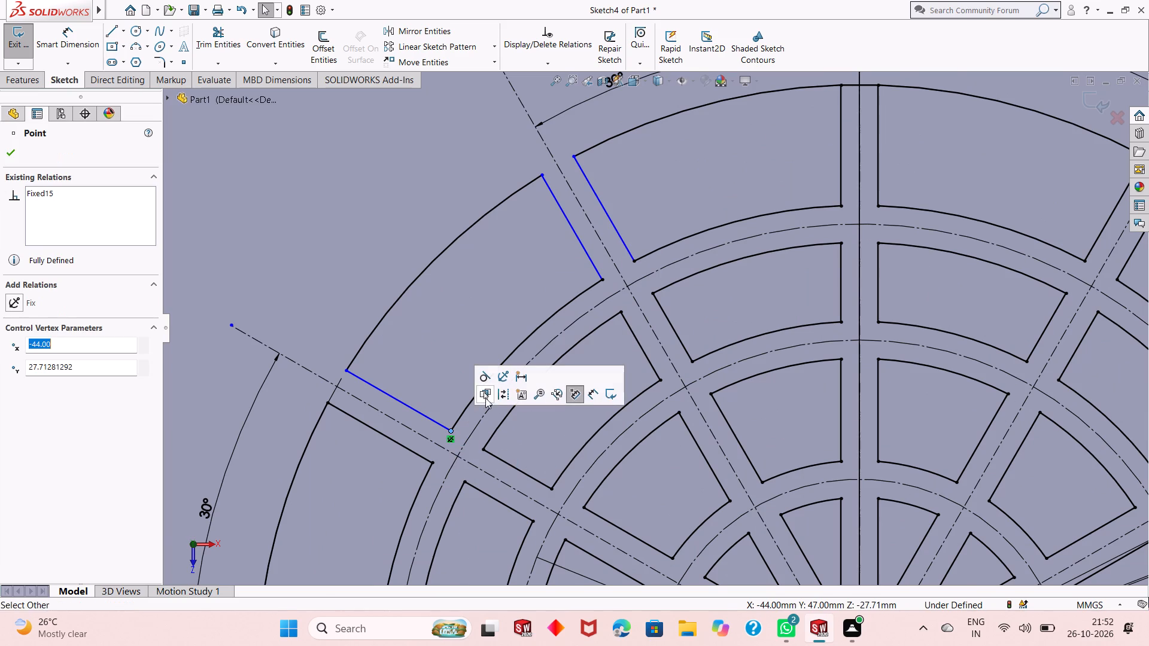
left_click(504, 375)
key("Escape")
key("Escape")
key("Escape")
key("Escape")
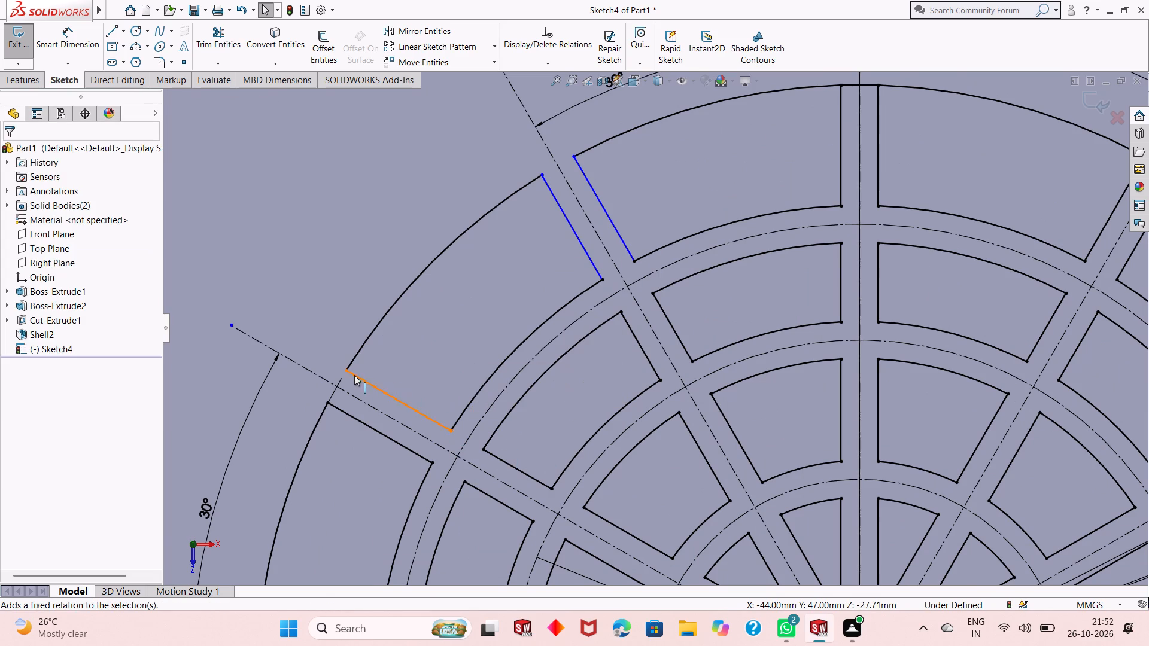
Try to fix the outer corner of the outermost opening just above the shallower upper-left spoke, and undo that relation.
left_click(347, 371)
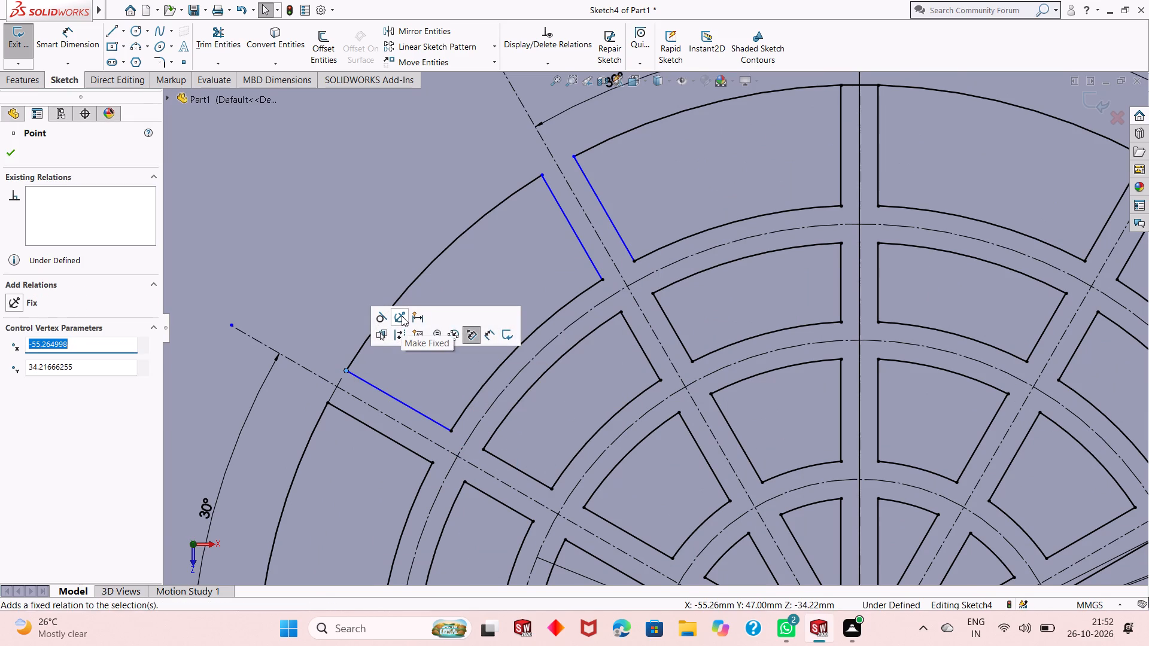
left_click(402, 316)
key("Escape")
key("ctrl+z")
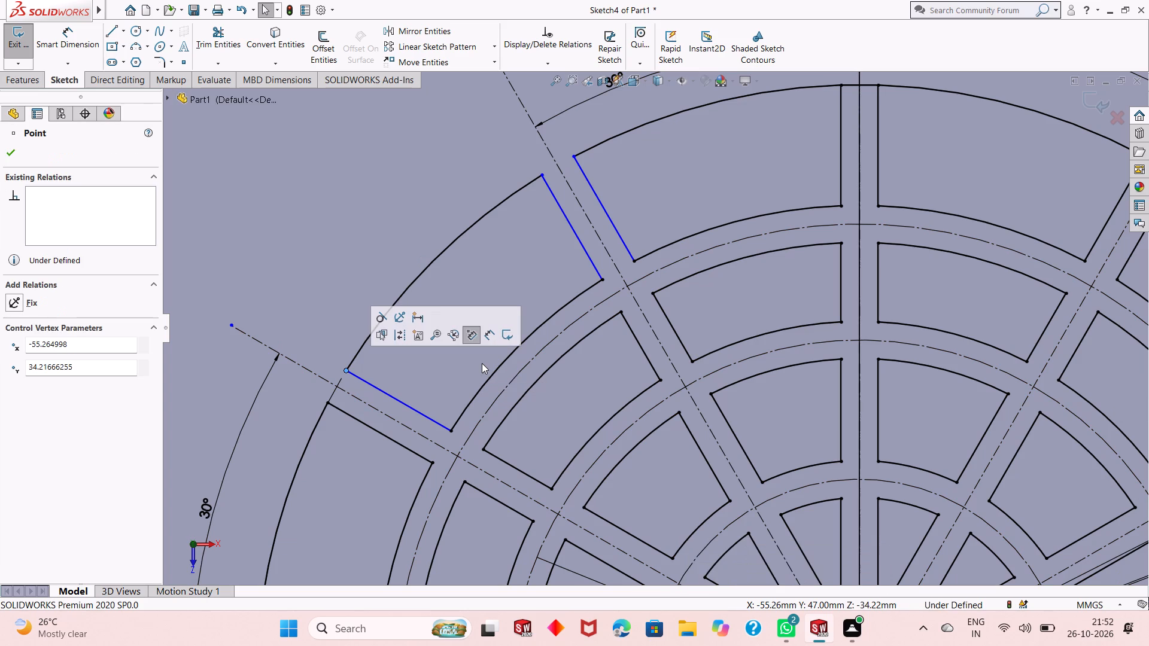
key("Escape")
Fix the inner corner of the outermost opening just below the shallower lower-left spoke.
scroll(502, 380, "up", 2)
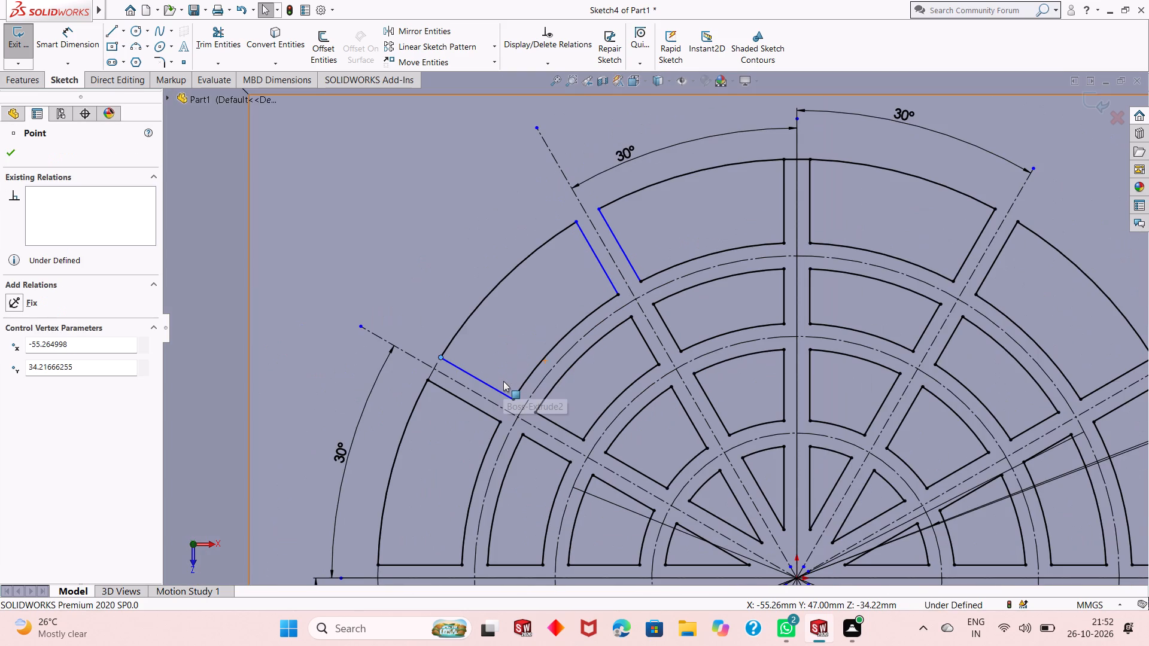
scroll(503, 381, "up", 5)
scroll(580, 524, "up", 2)
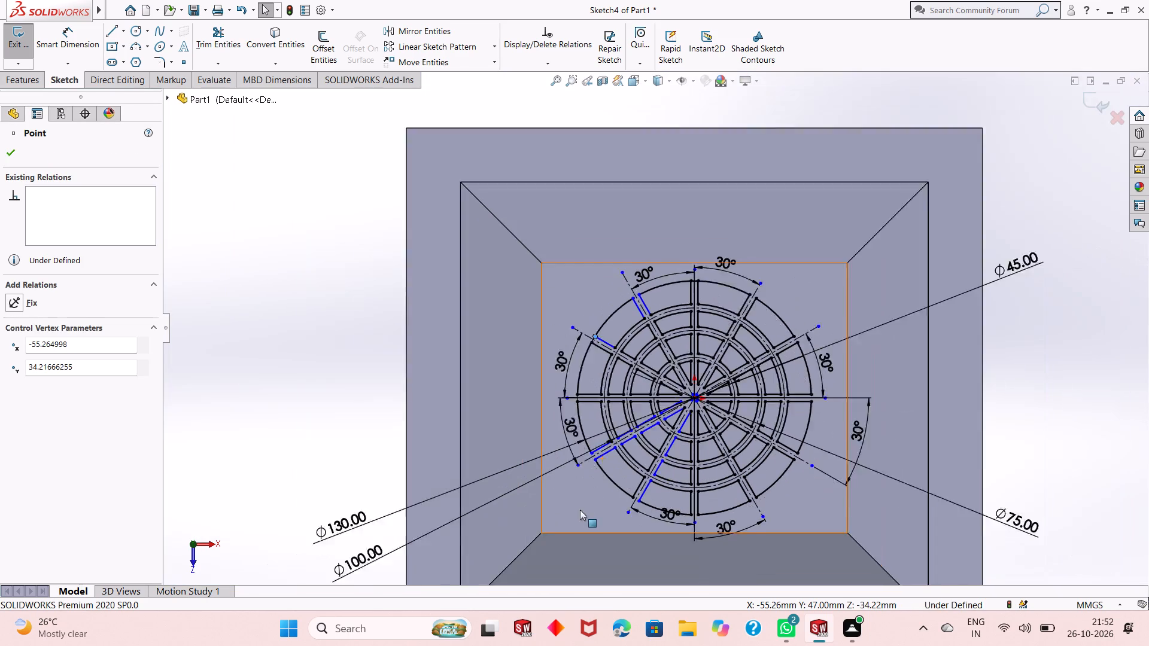
scroll(580, 510, "up", 1)
scroll(632, 452, "down", 4)
scroll(671, 349, "down", 3)
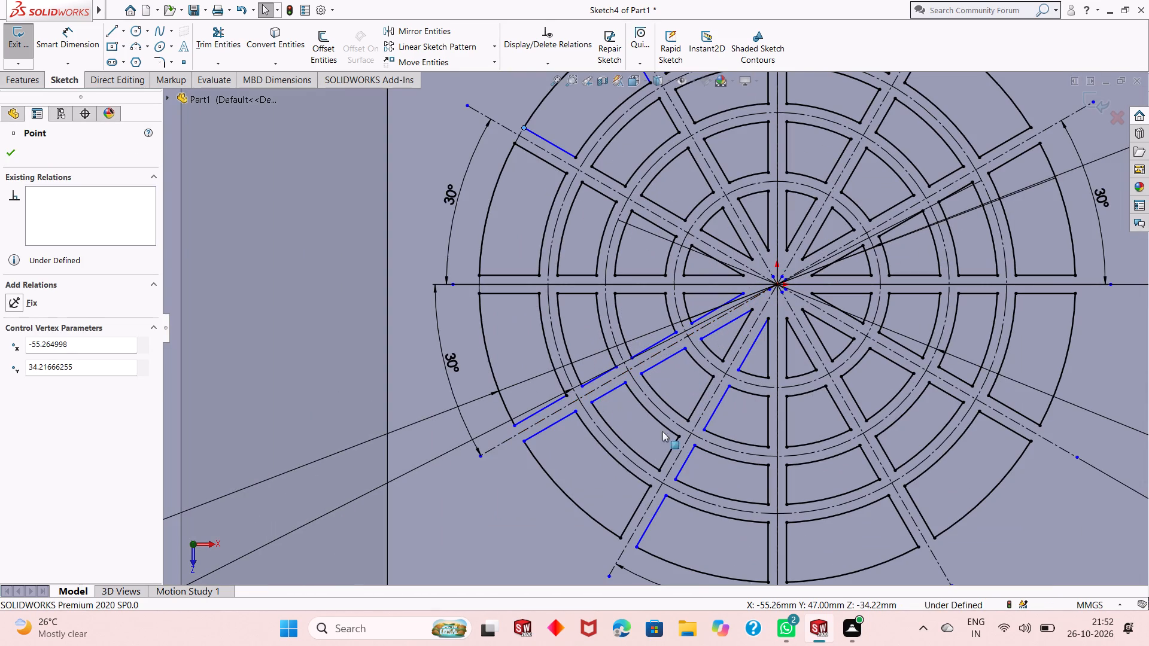
scroll(705, 477, "down", 2)
key("Escape")
key("Escape")
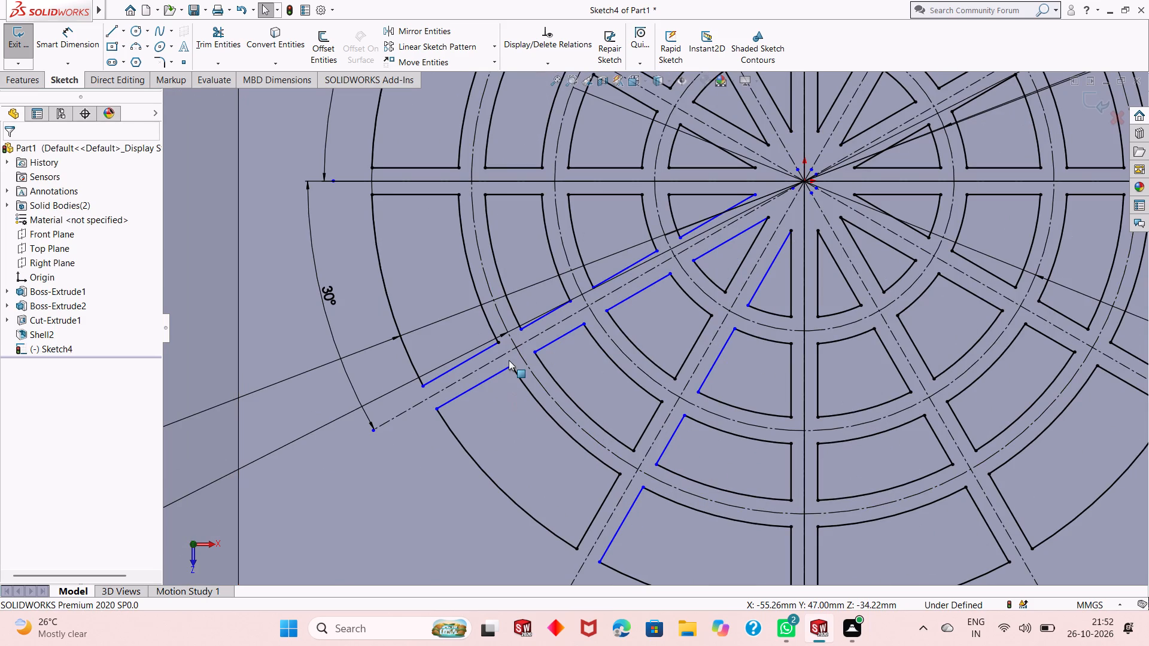
left_click(512, 367)
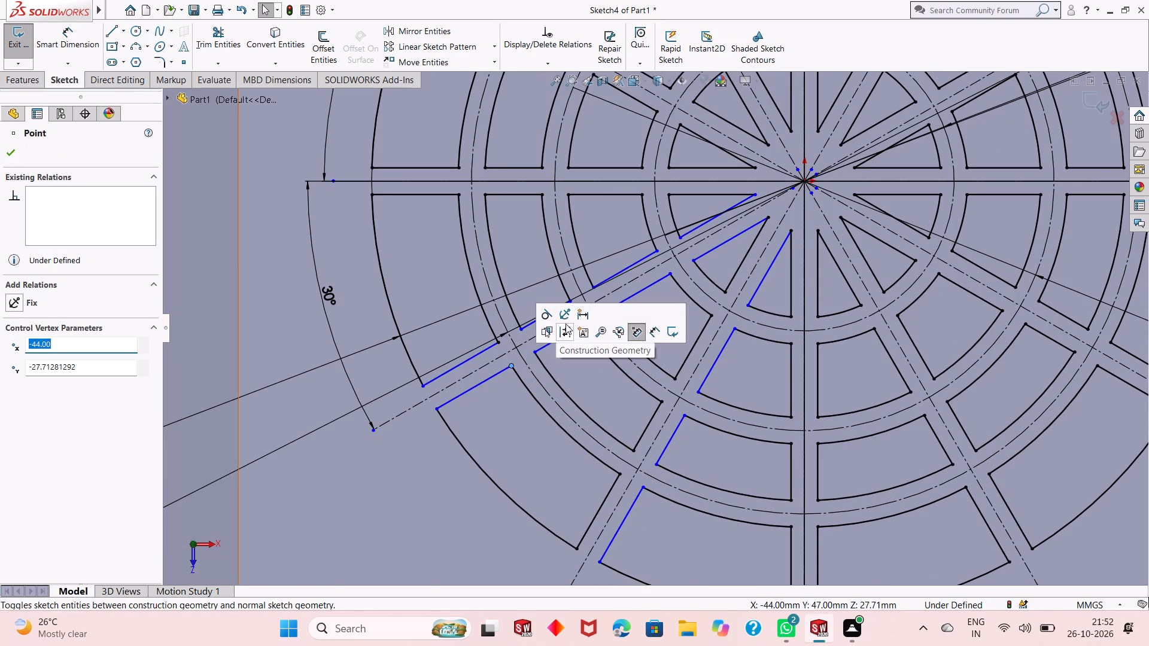
left_click(566, 318)
left_click(566, 318)
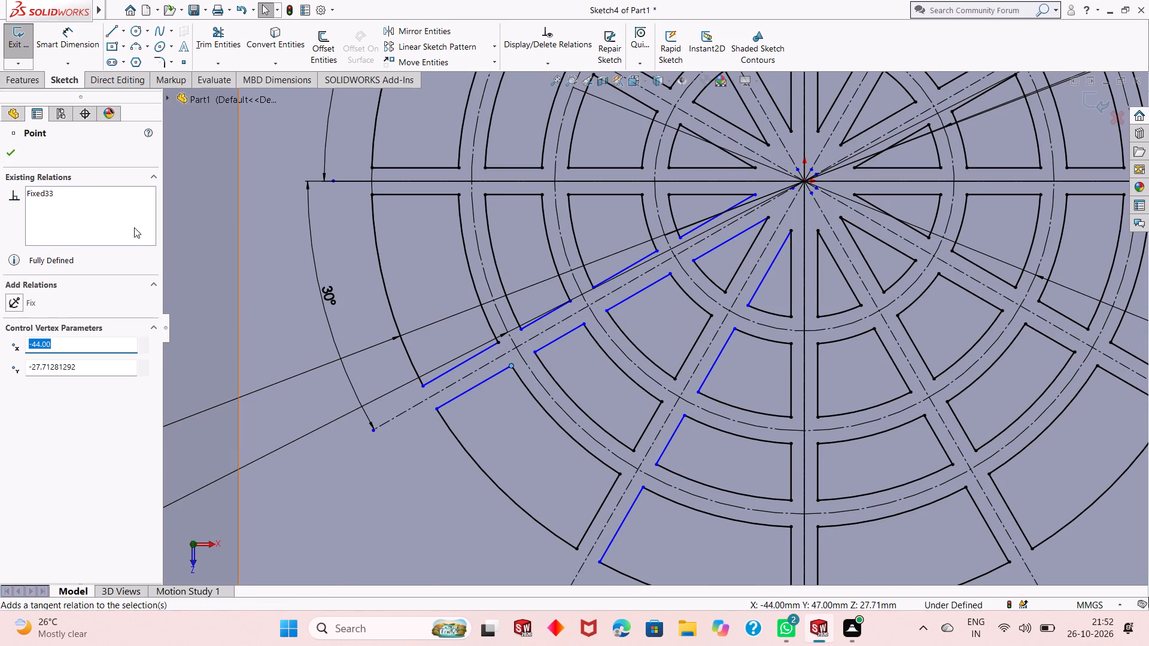
left_click(13, 153)
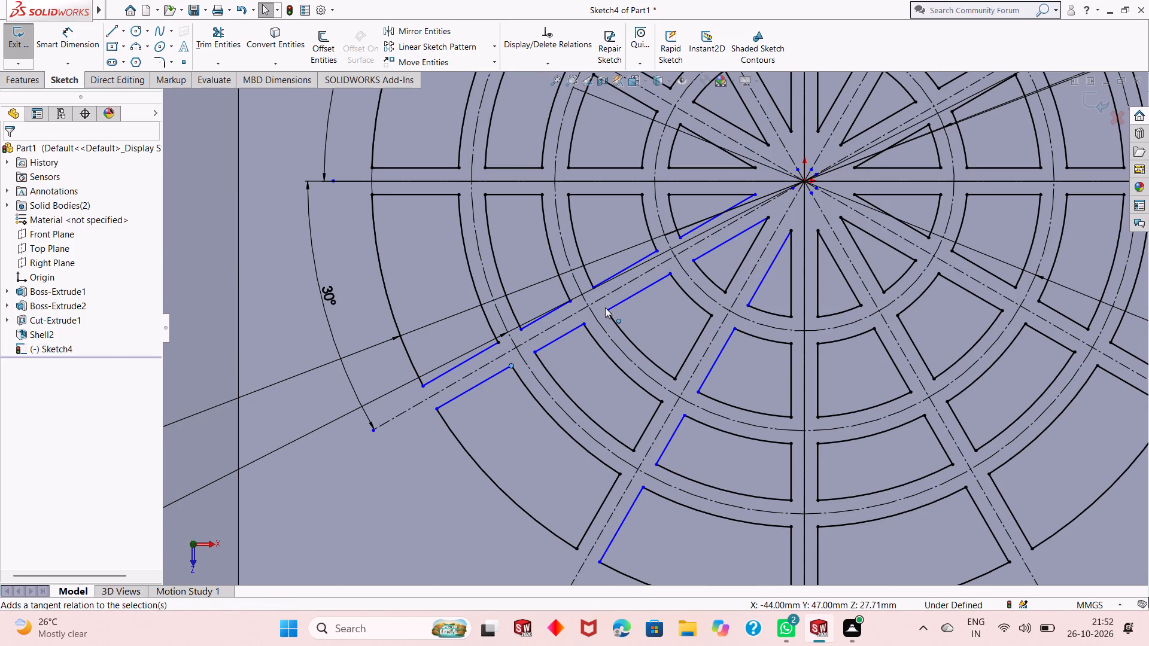
Fix the outer and inner corners of the second-ring opening just below the shallower lower-left spoke.
left_click(605, 307)
left_click(656, 254)
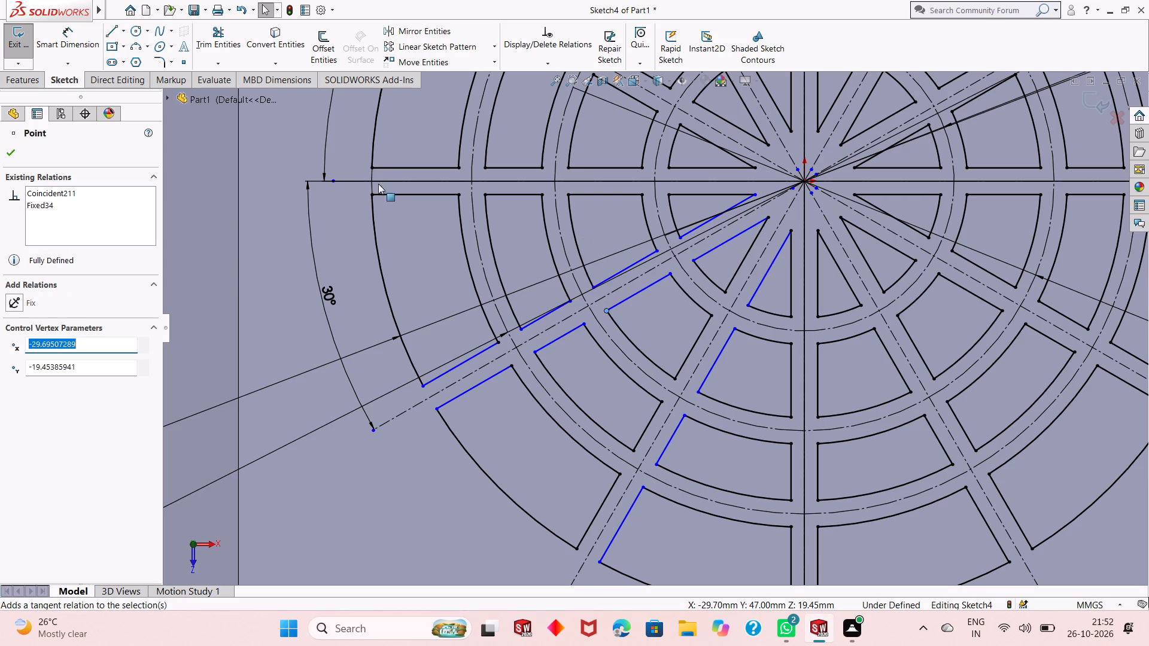
left_click(8, 149)
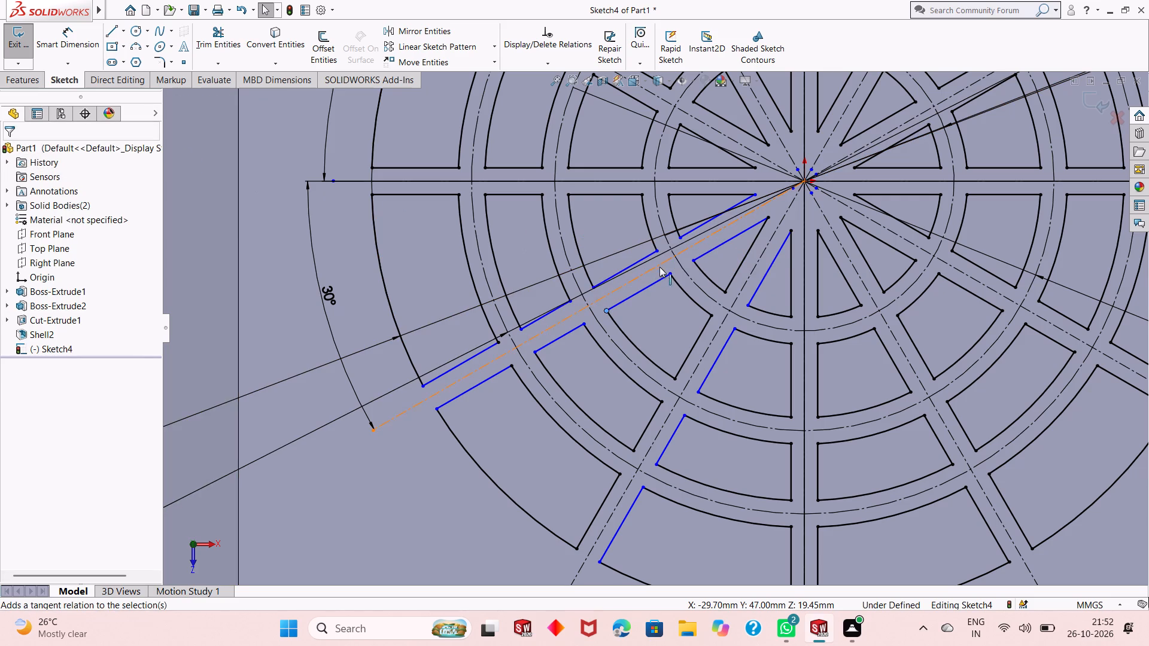
left_click(672, 272)
left_click(724, 218)
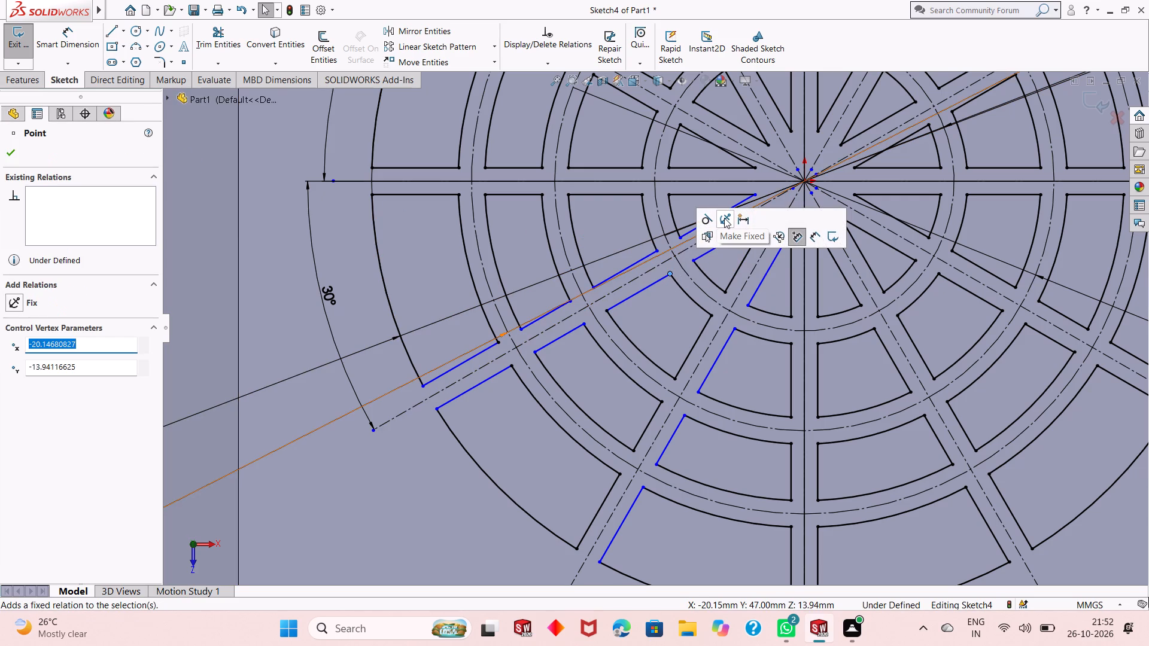
key("Escape")
key("Escape")
key("Escape")
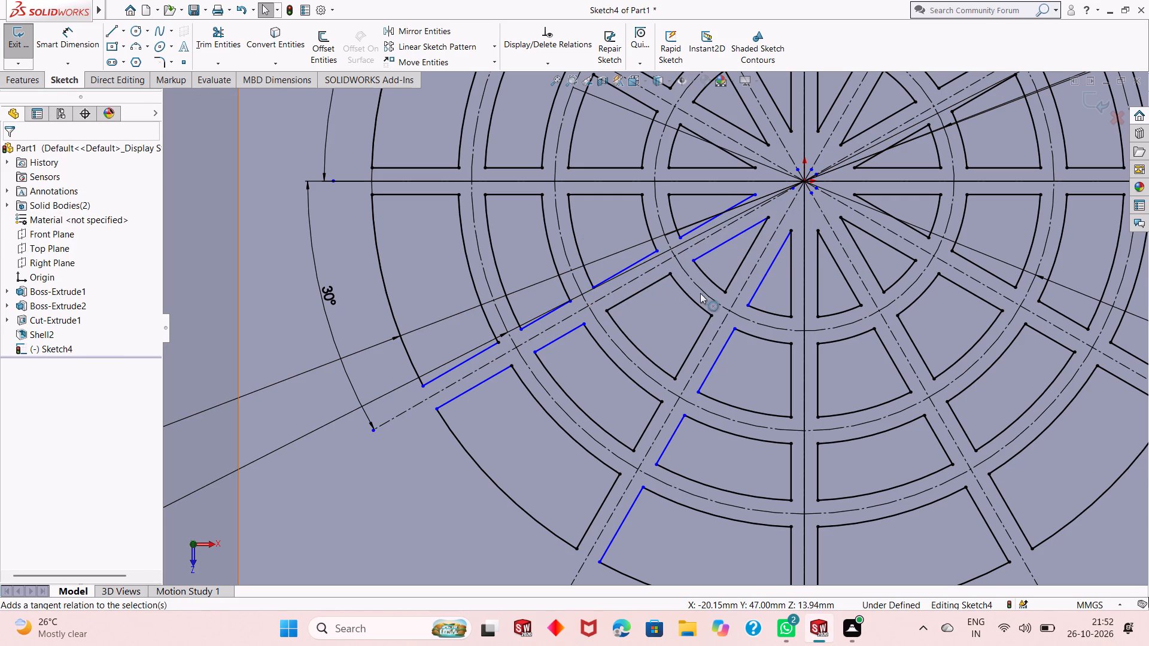
Fix the outer corner of the innermost wedge opening just below the shallower lower-left spoke.
left_click(696, 258)
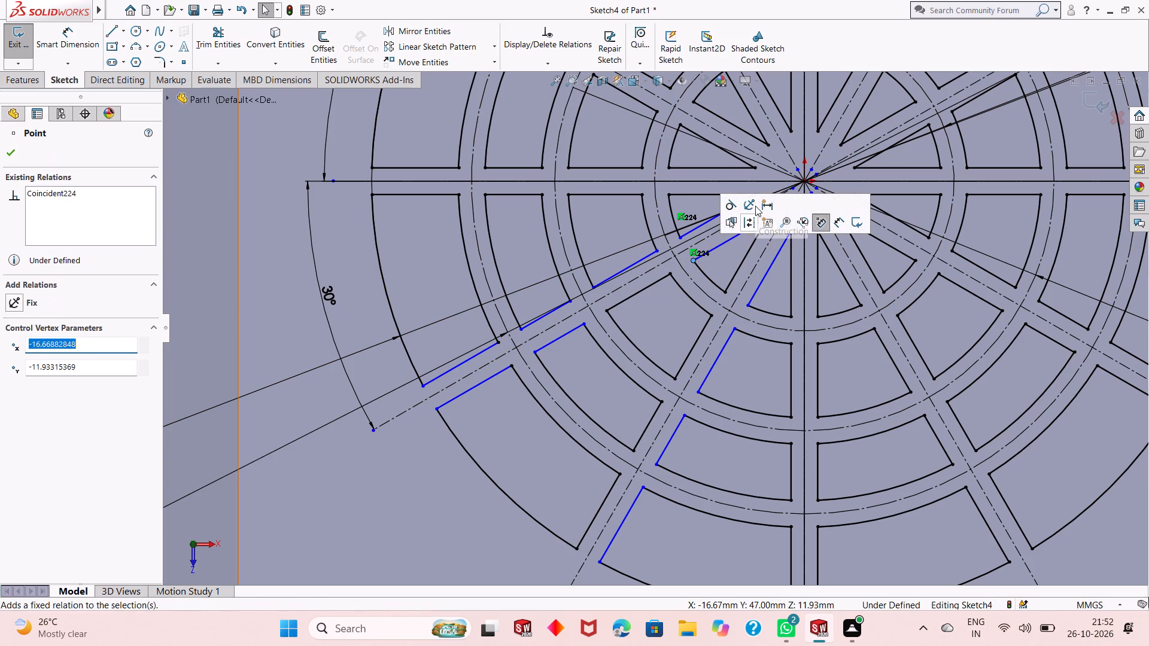
left_click(755, 206)
key("Escape")
key("Escape")
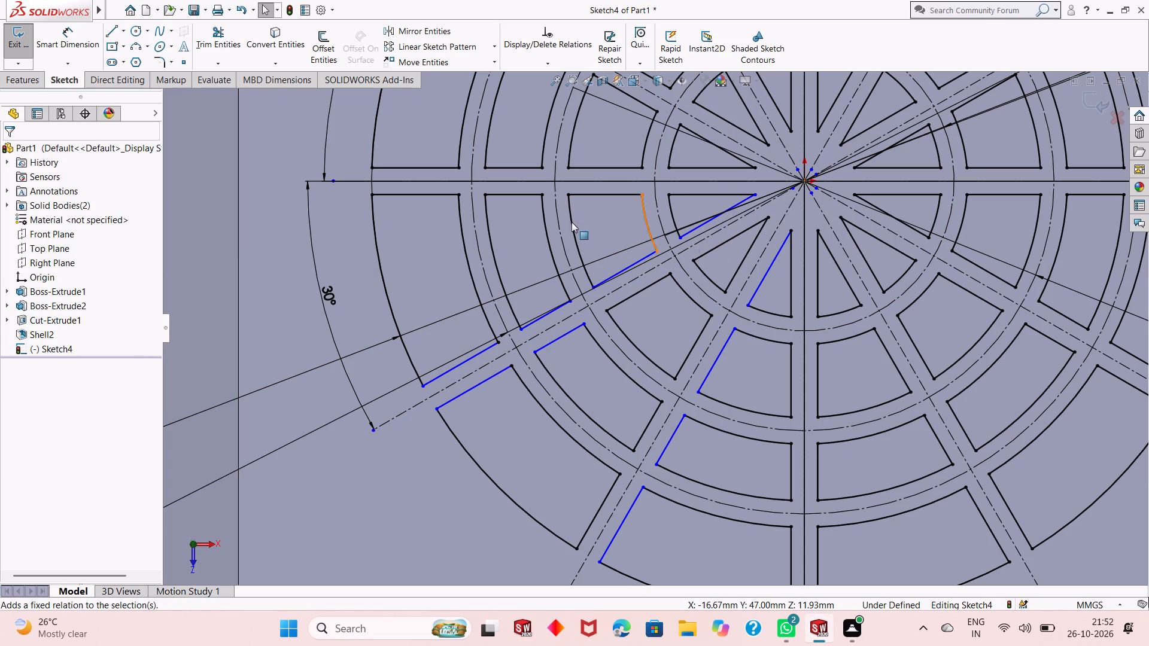
Fix the outer corner of the innermost wedge opening just above the shallower lower-left spoke.
scroll(698, 234, "down", 1)
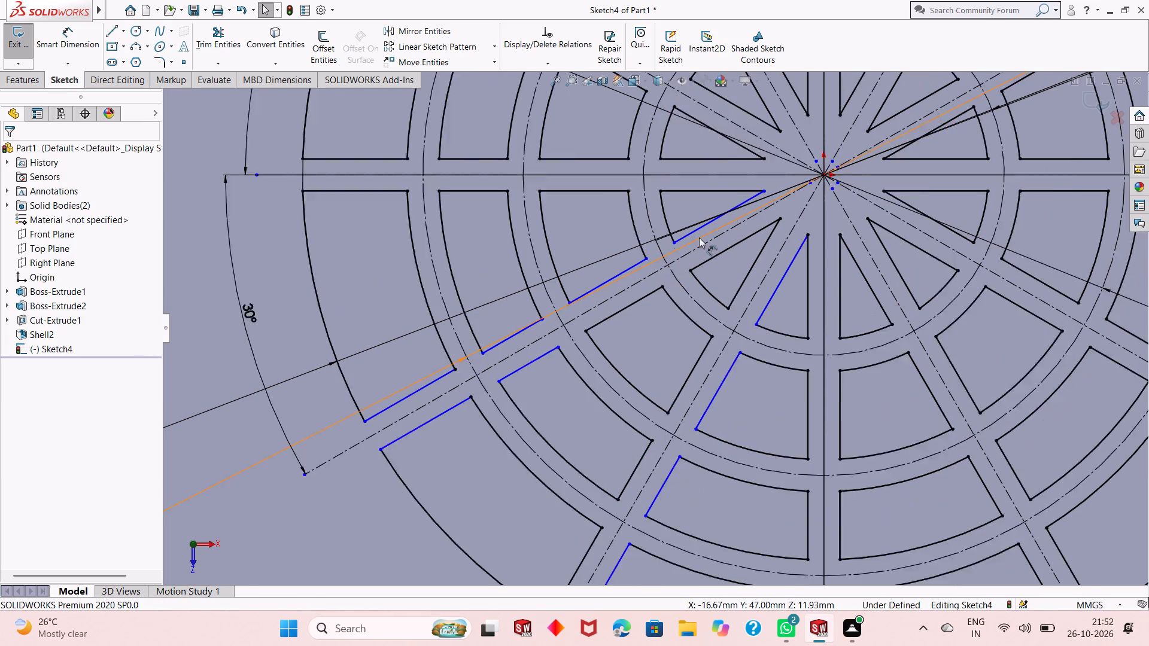
scroll(699, 237, "down", 3)
left_click(659, 242)
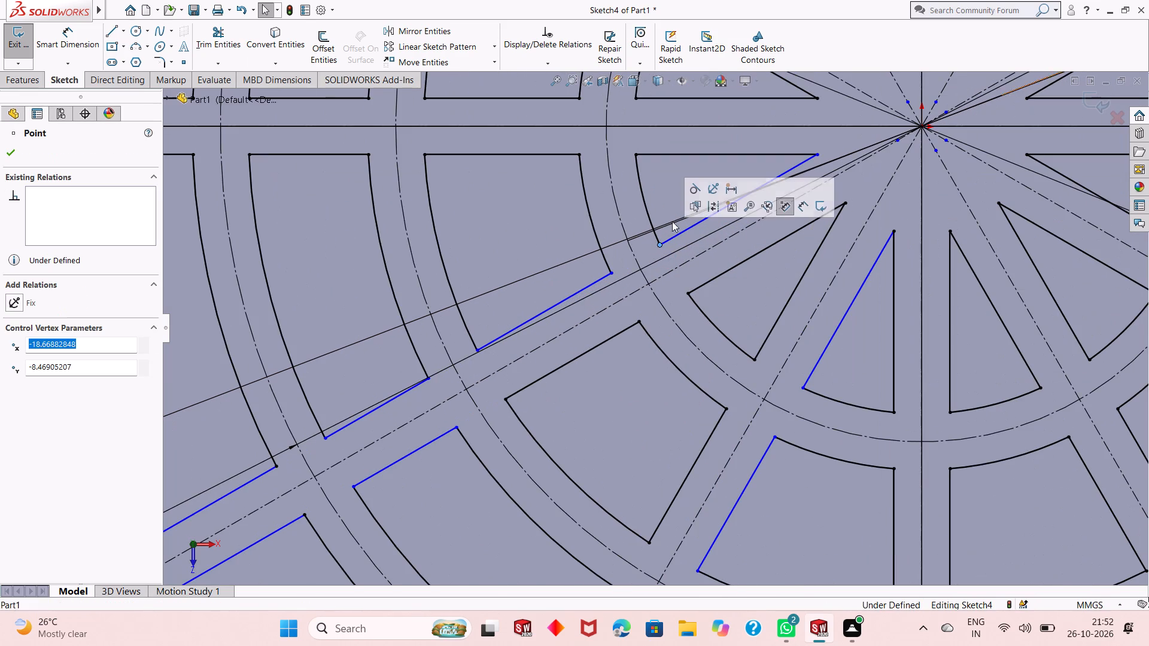
left_click(712, 189)
key("Escape")
key("Escape")
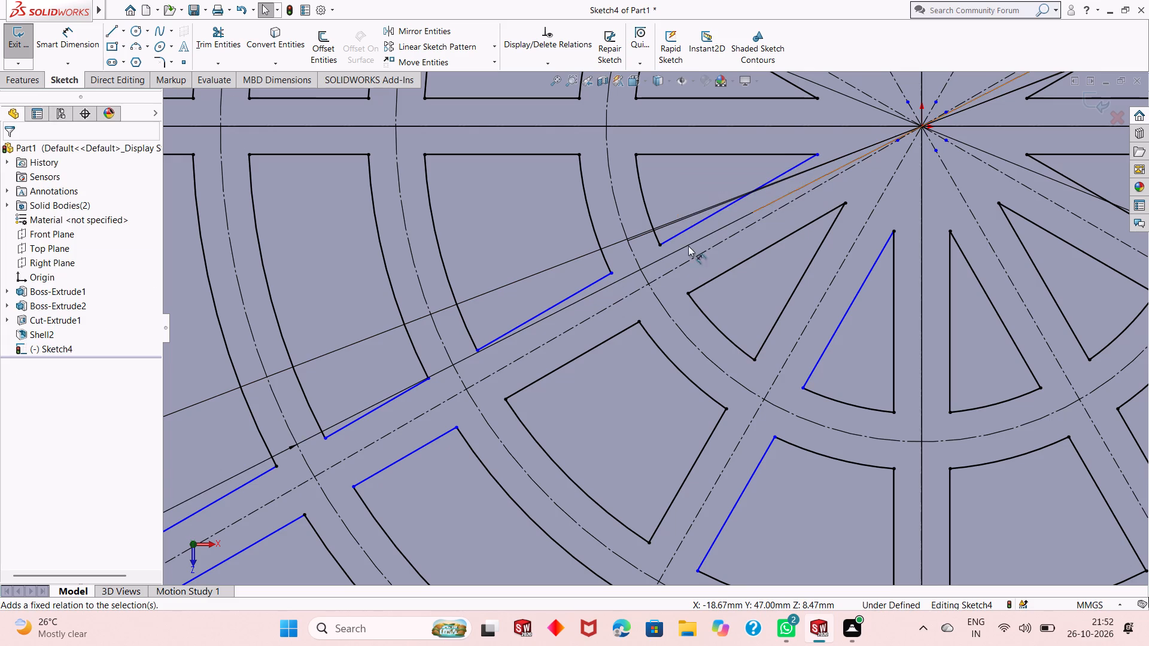
Fix the outer corner of the second-ring opening just above the shallower lower-left spoke.
left_click(479, 351)
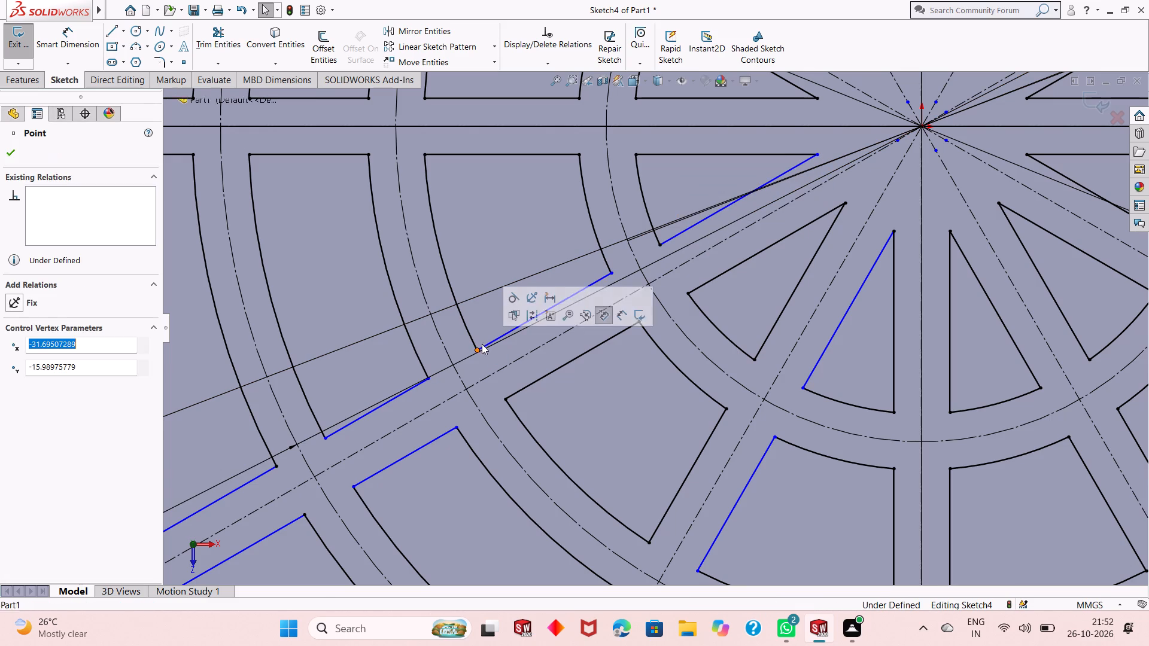
left_click(536, 301)
key("Escape")
key("Escape")
Fix the inner tip of the innermost wedge opening just above the shallower lower-left spoke.
scroll(561, 370, "up", 4)
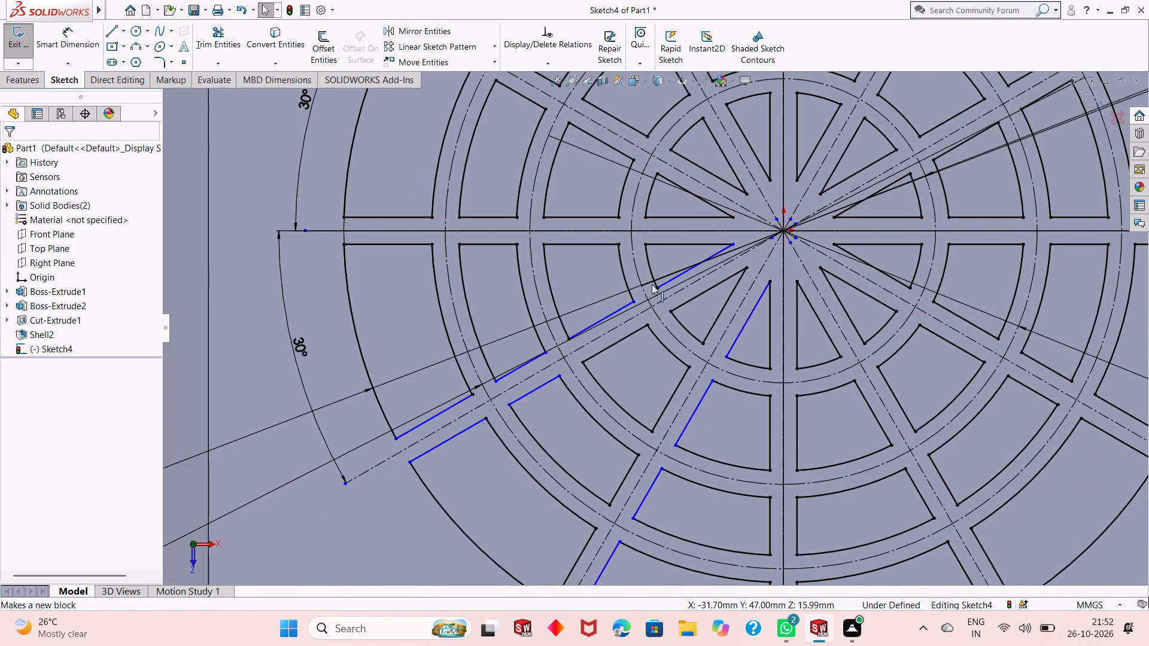
scroll(746, 246, "down", 7)
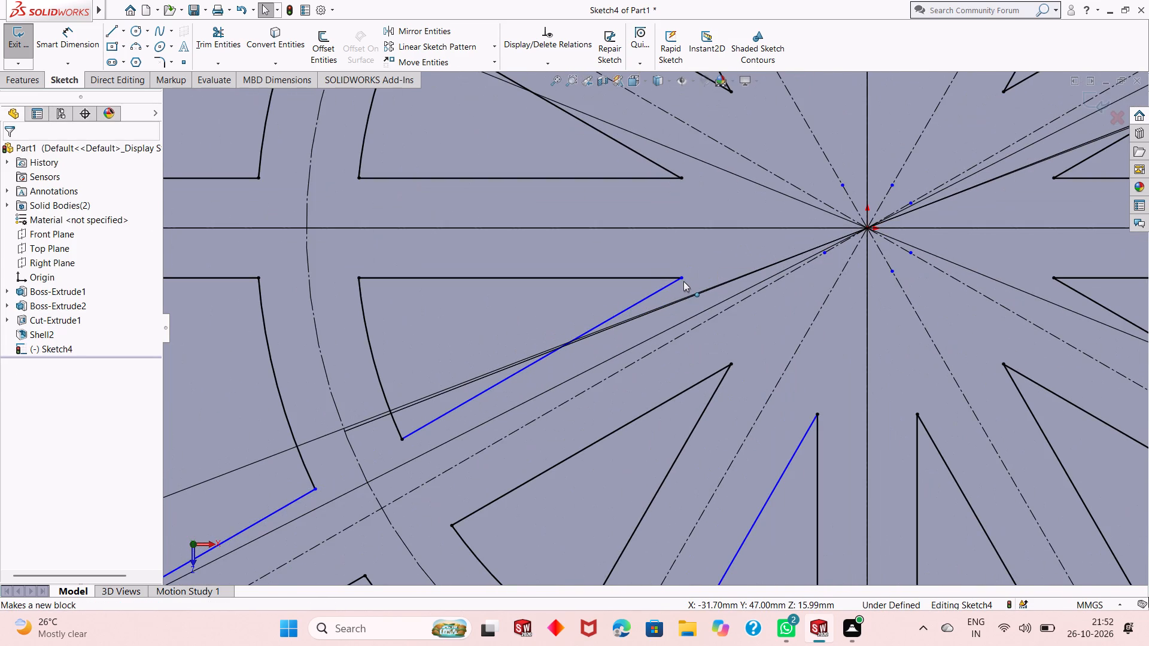
left_click(683, 281)
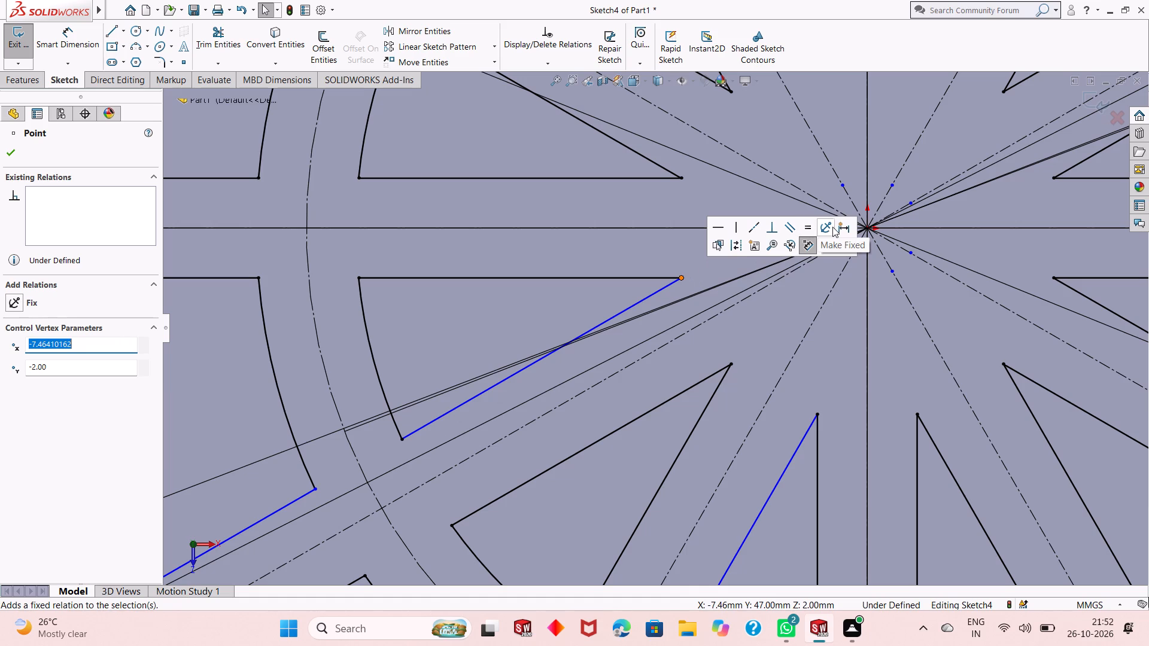
left_click(831, 228)
key("Escape")
key("Escape")
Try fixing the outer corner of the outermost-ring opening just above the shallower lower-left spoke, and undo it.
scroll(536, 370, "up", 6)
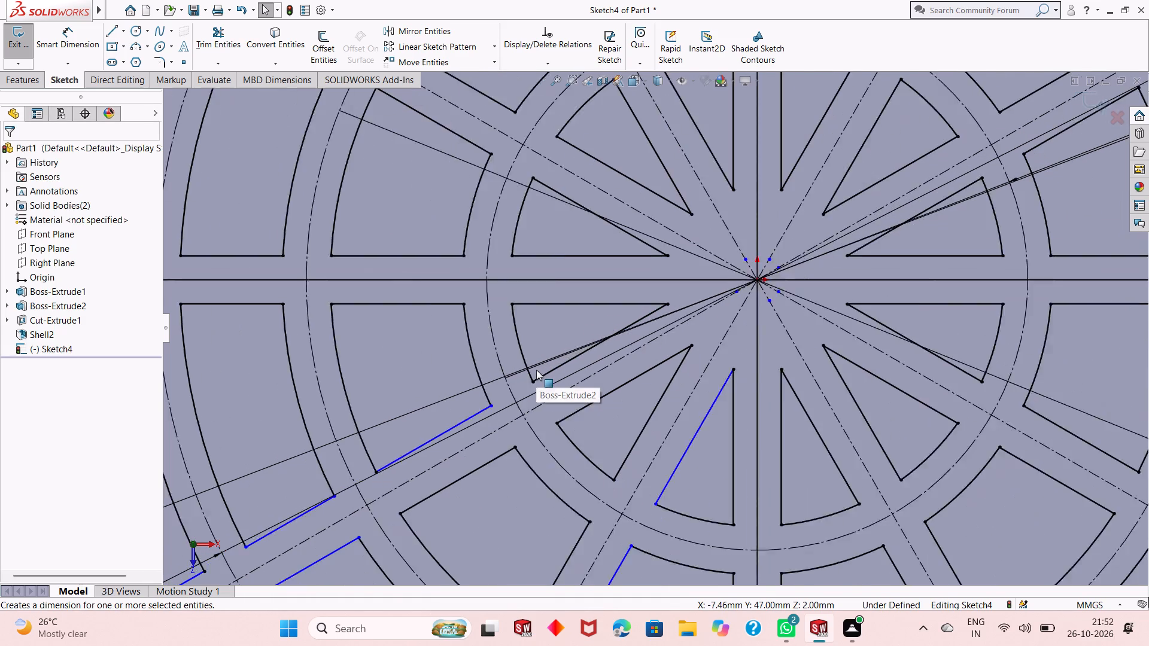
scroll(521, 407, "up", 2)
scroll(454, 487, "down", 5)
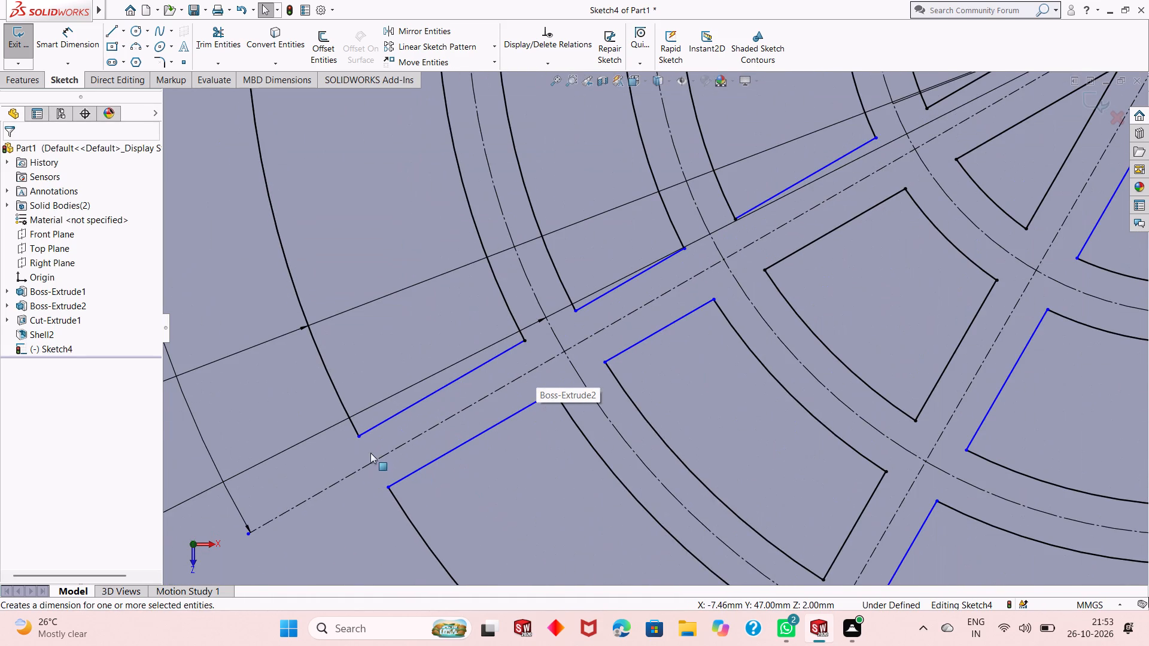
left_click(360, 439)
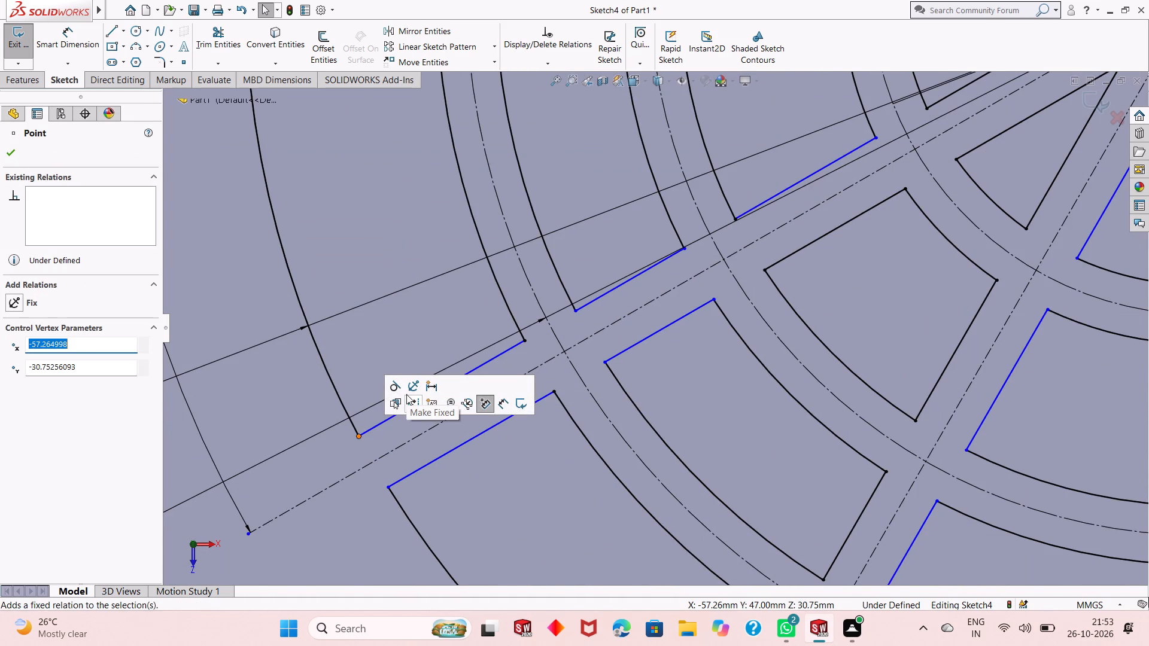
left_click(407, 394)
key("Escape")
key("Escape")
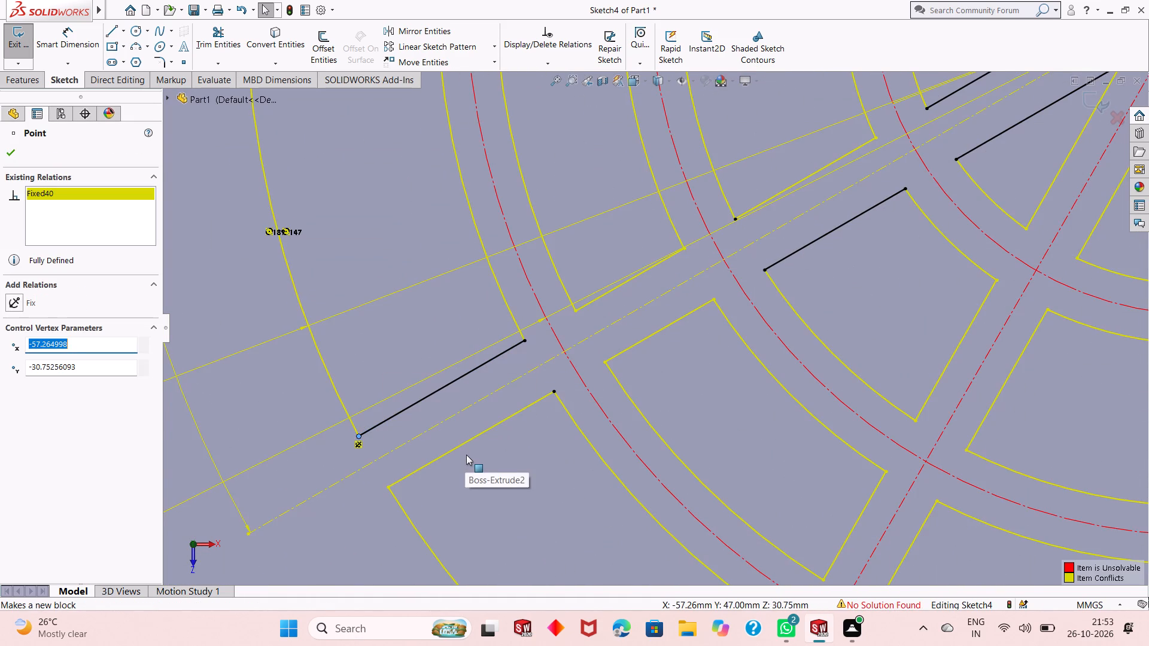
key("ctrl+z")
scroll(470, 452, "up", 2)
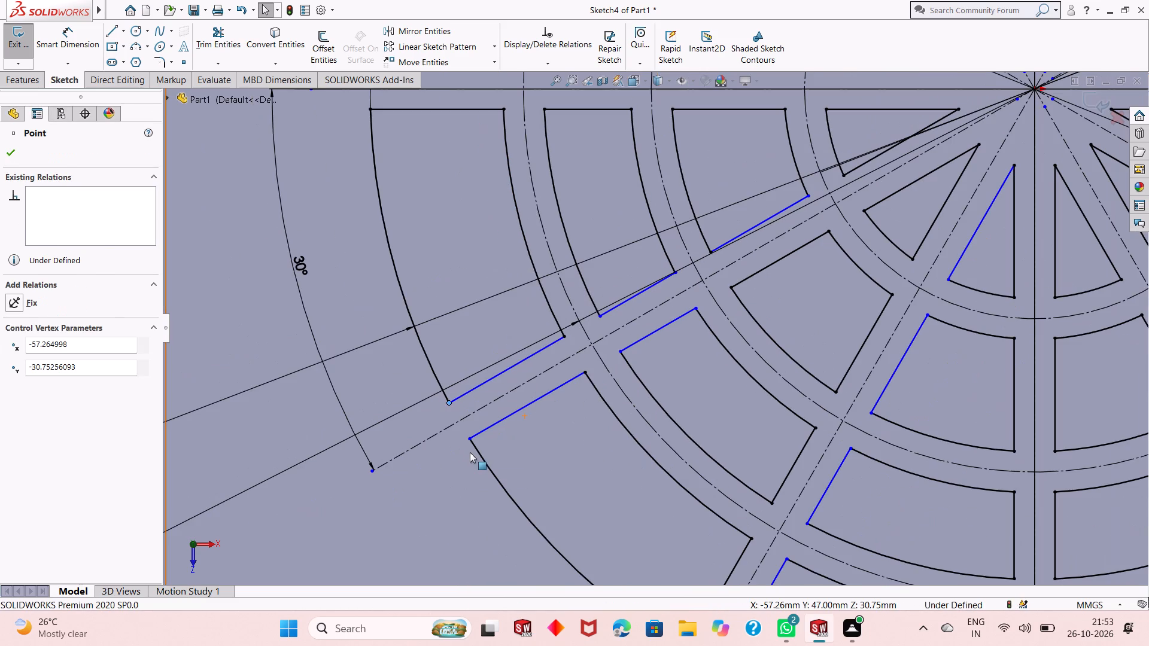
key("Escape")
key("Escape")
Fix the inner corner of the second-ring opening between the steeper lower-left spoke and the vertical spoke, on its steeper-spoke side.
scroll(559, 405, "up", 2)
scroll(671, 378, "up", 2)
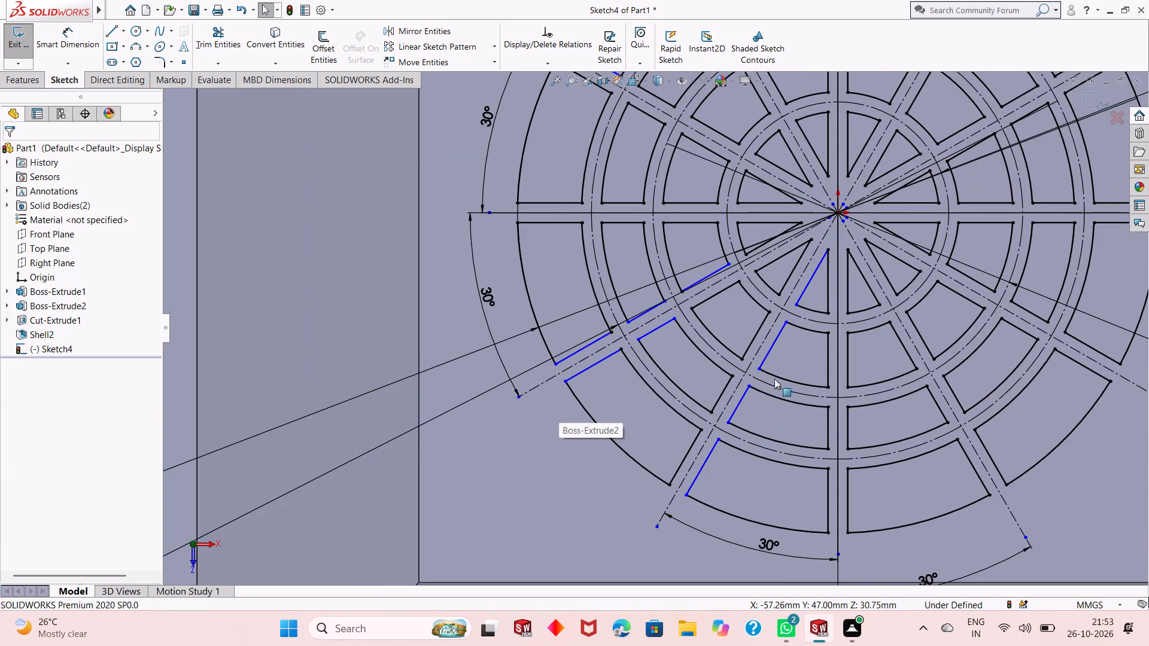
scroll(828, 376, "down", 2)
key("Escape")
key("Escape")
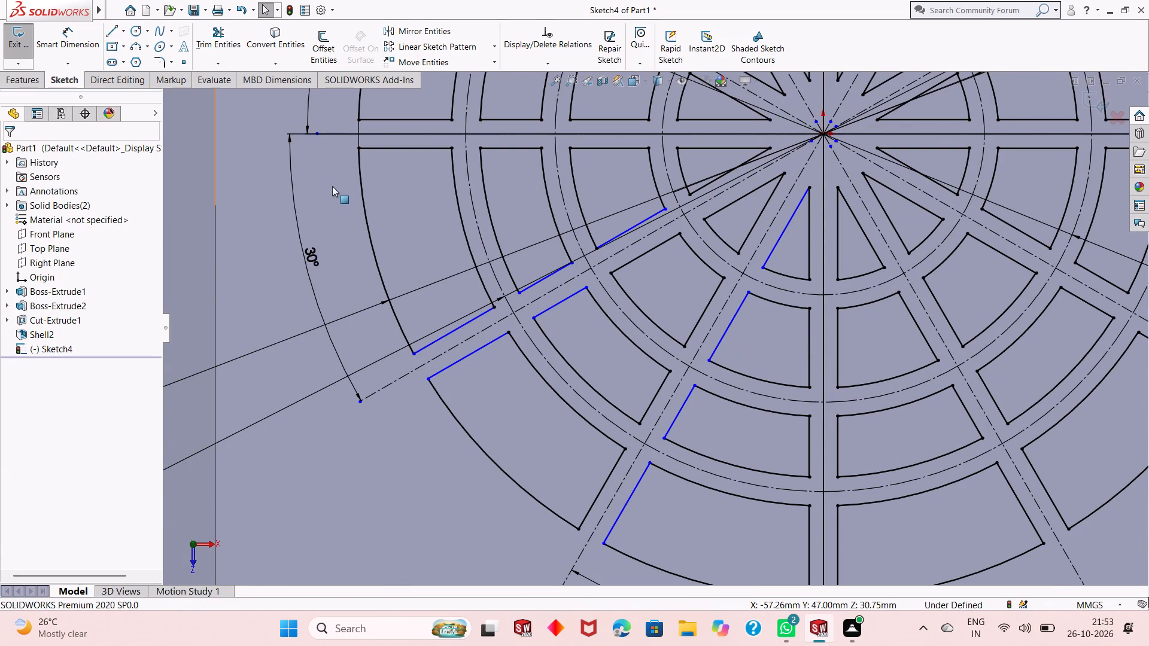
scroll(764, 308, "down", 3)
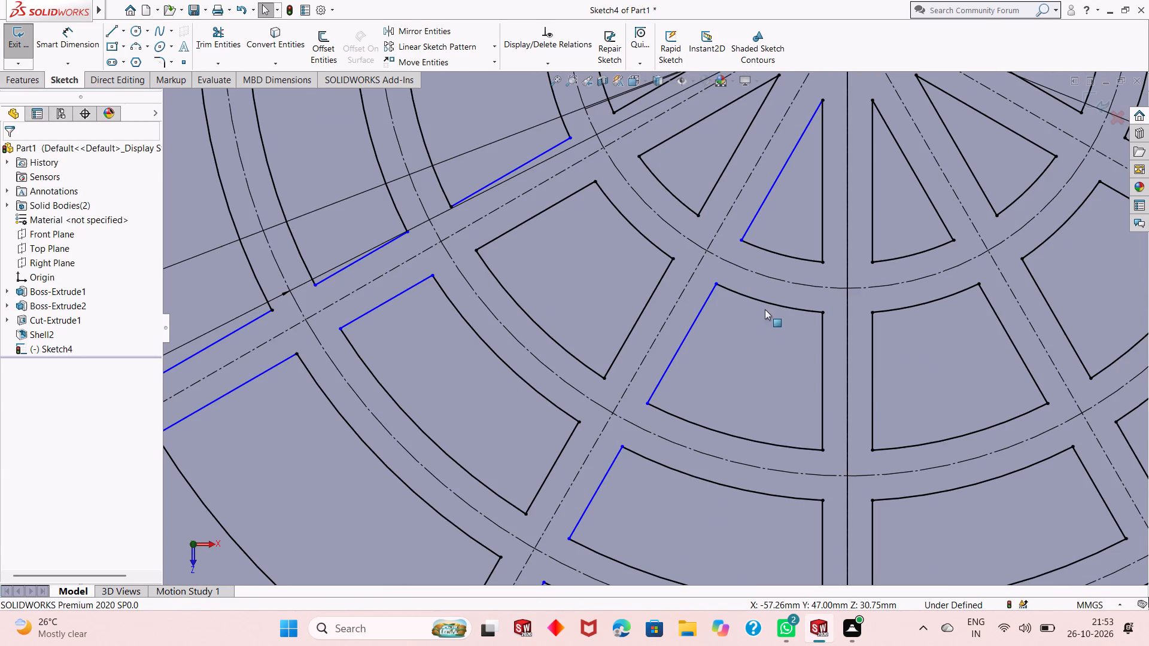
left_click(715, 284)
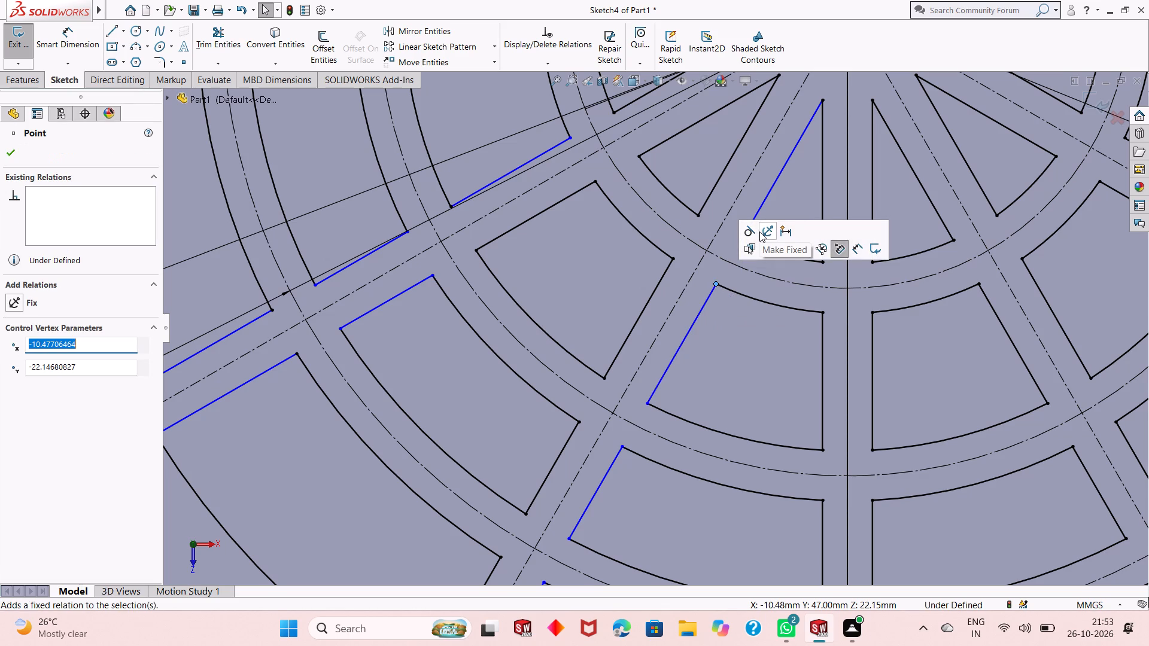
left_click(767, 231)
key("Escape")
key("Escape")
Fix the inner corner of the second-ring opening just above the shallower lower-left spoke.
scroll(708, 331, "up", 3)
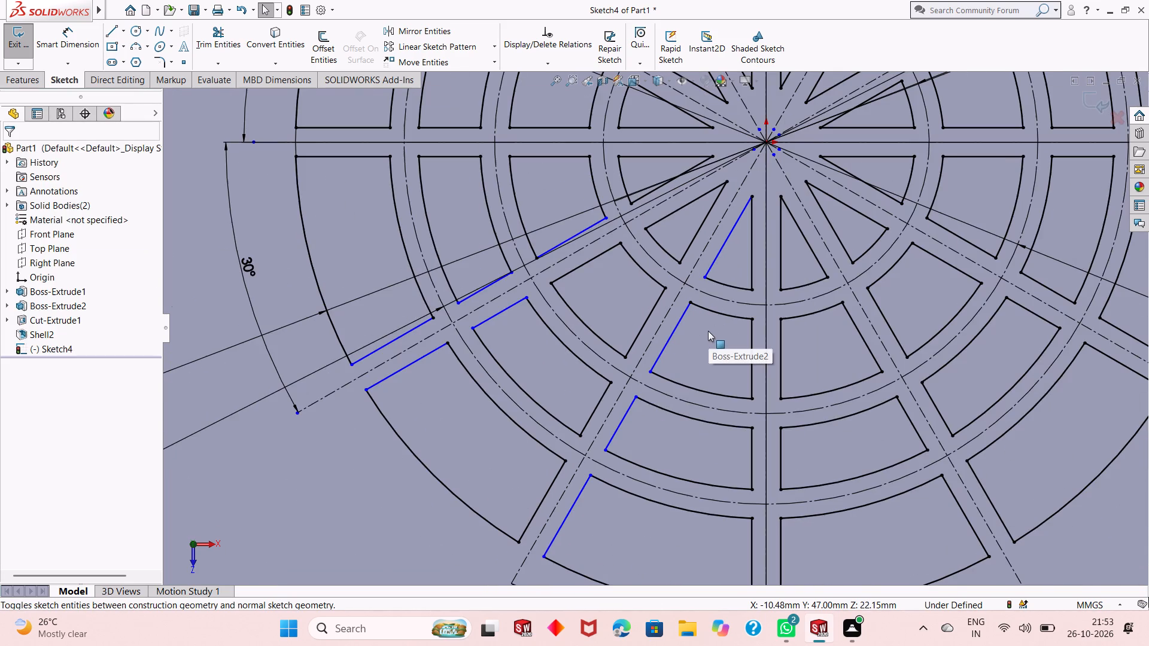
scroll(652, 388, "up", 1)
scroll(664, 460, "down", 2)
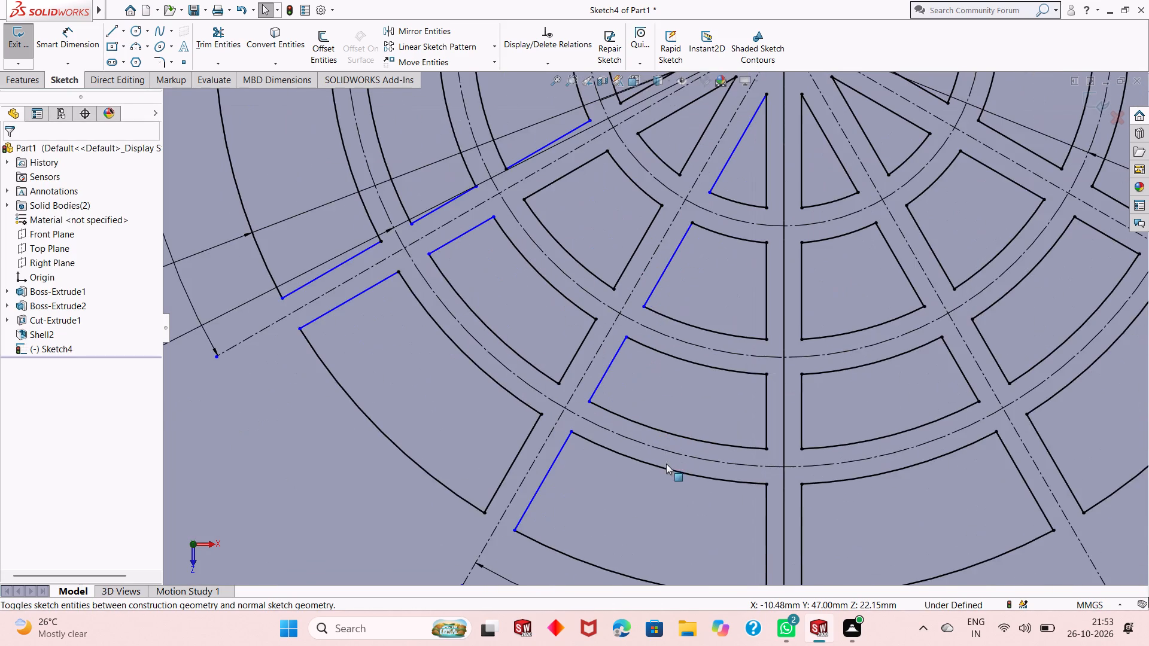
scroll(666, 464, "up", 1)
scroll(673, 401, "up", 2)
scroll(758, 321, "down", 1)
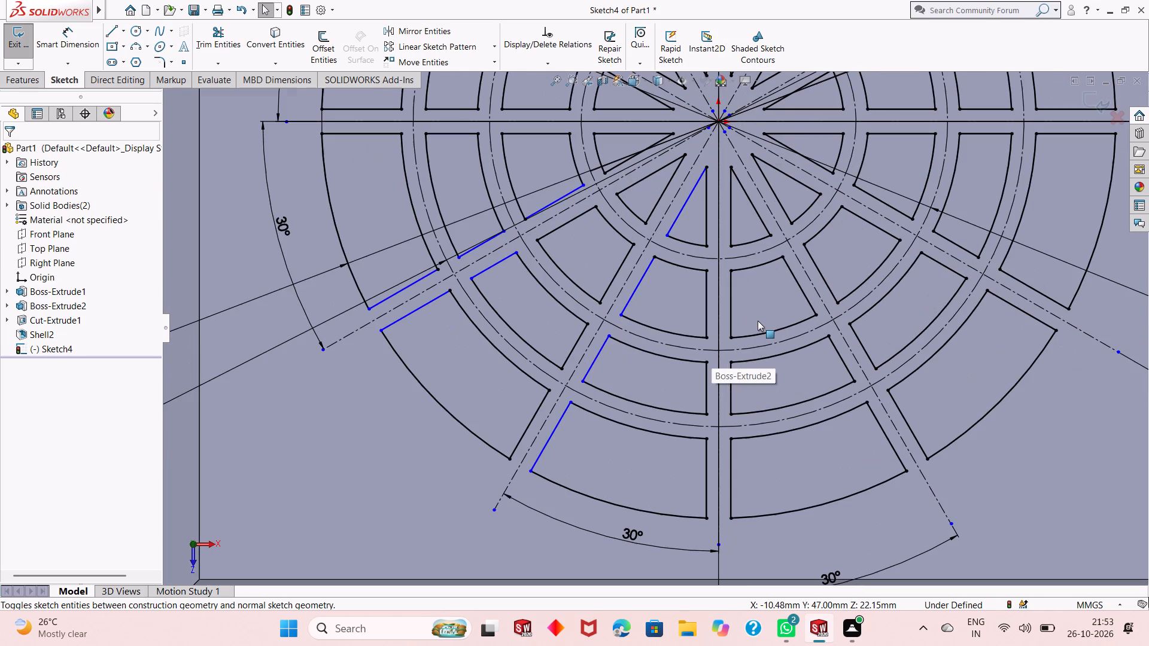
scroll(693, 386, "down", 1)
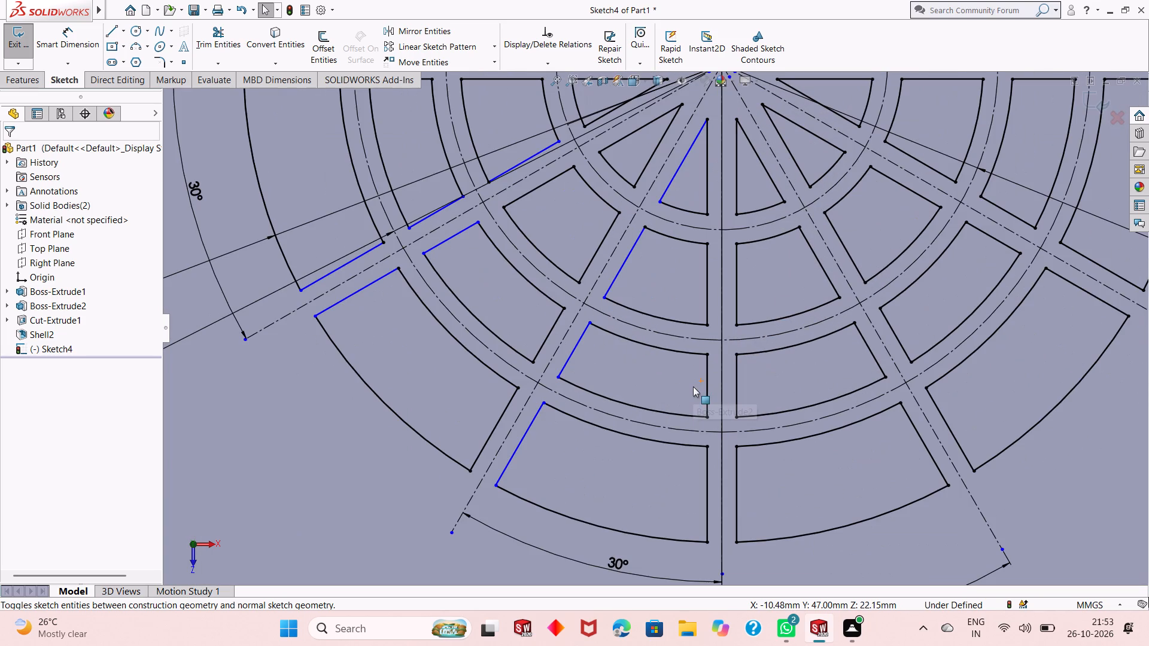
scroll(629, 385, "up", 2)
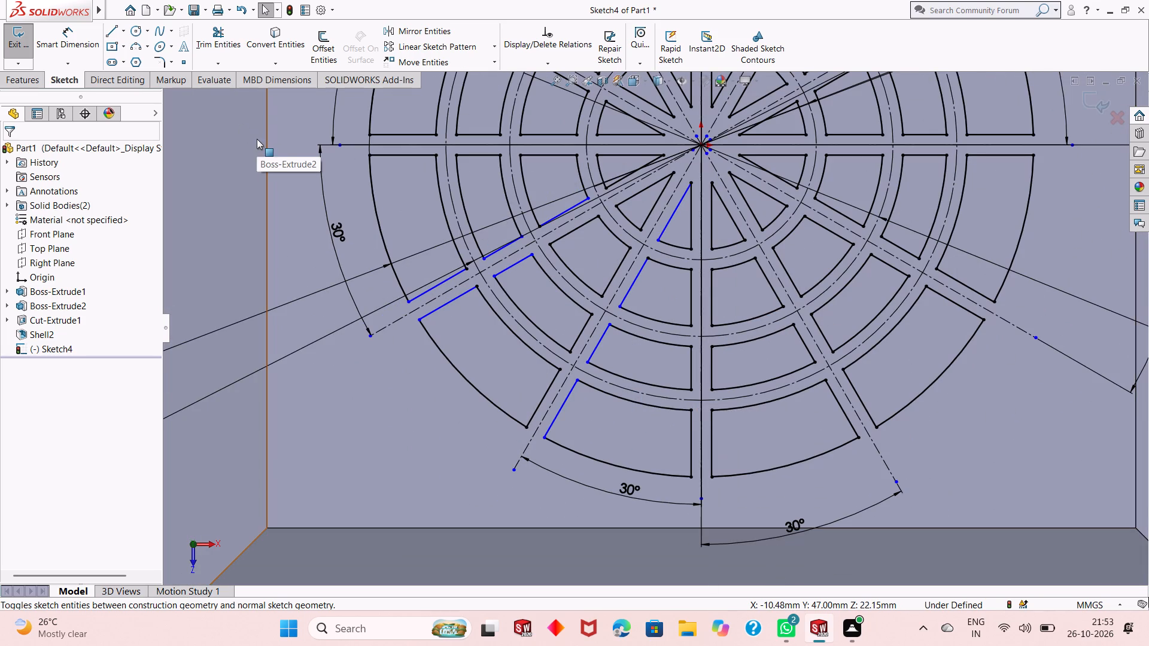
scroll(573, 232, "down", 2)
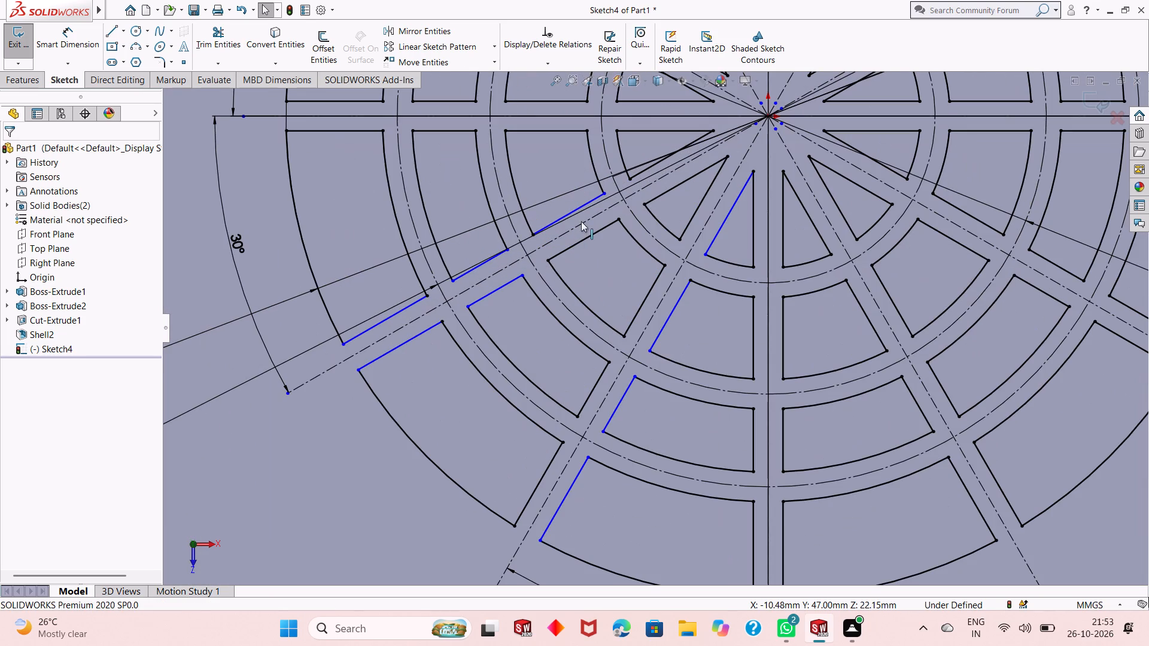
left_click(604, 194)
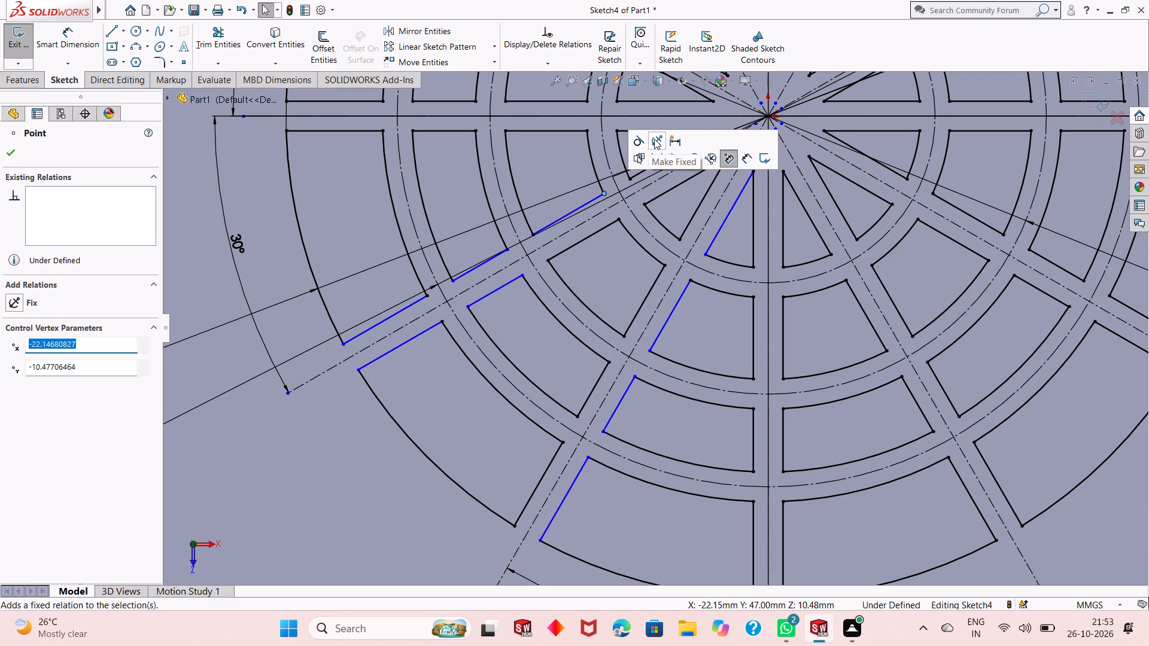
left_click(655, 139)
key("Escape")
key("Escape")
key("Escape")
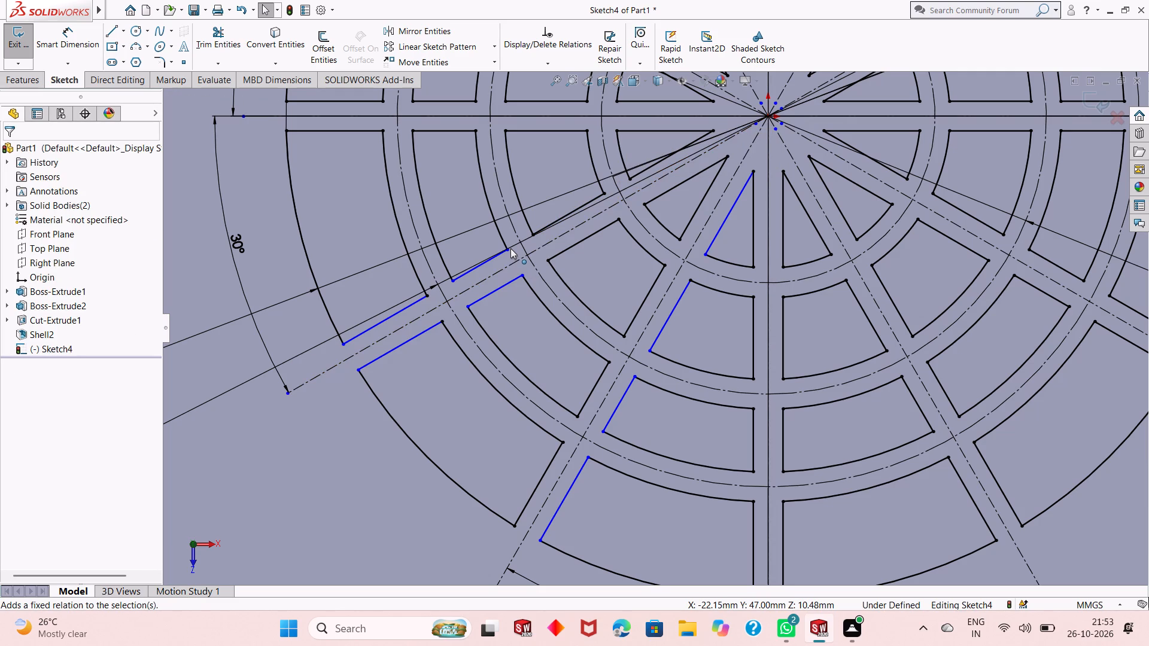
Fix the outer corner of the third-ring opening just above the shallower lower-left spoke.
left_click(450, 282)
left_click(503, 226)
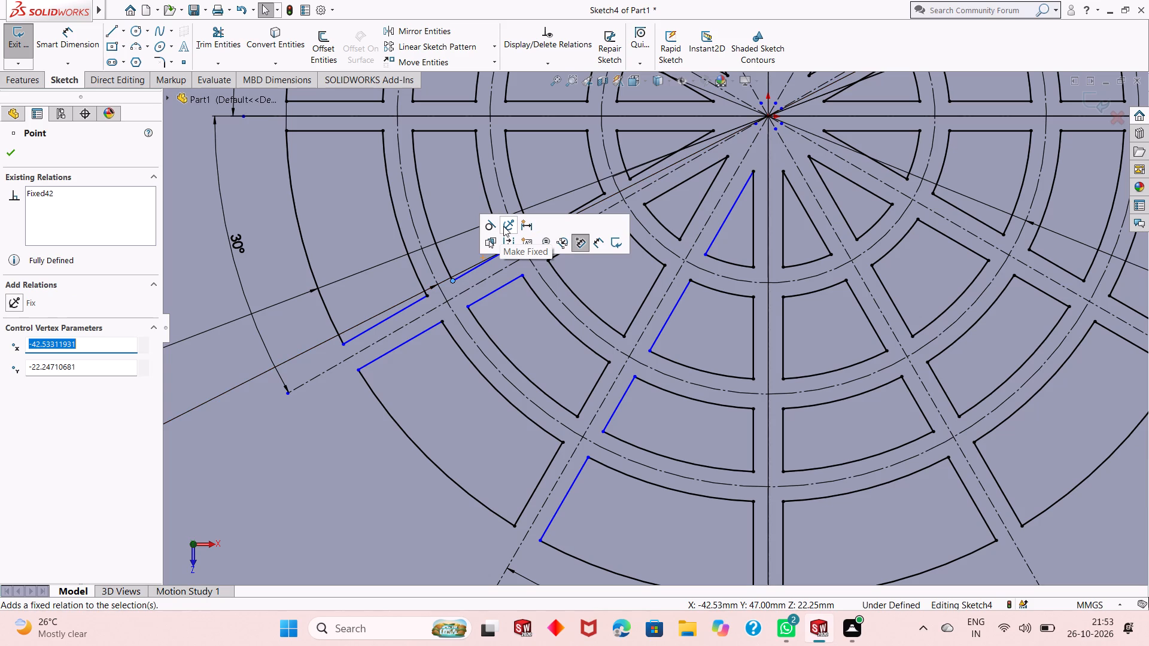
key("Escape")
key("Escape")
key("Escape")
key("Escape")
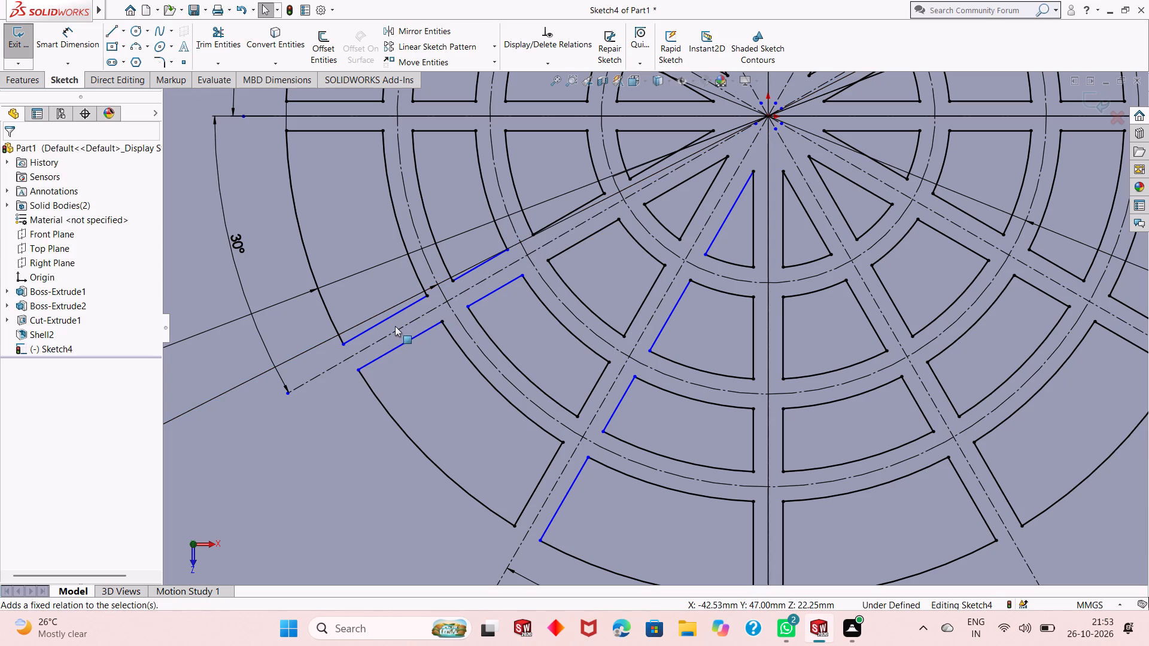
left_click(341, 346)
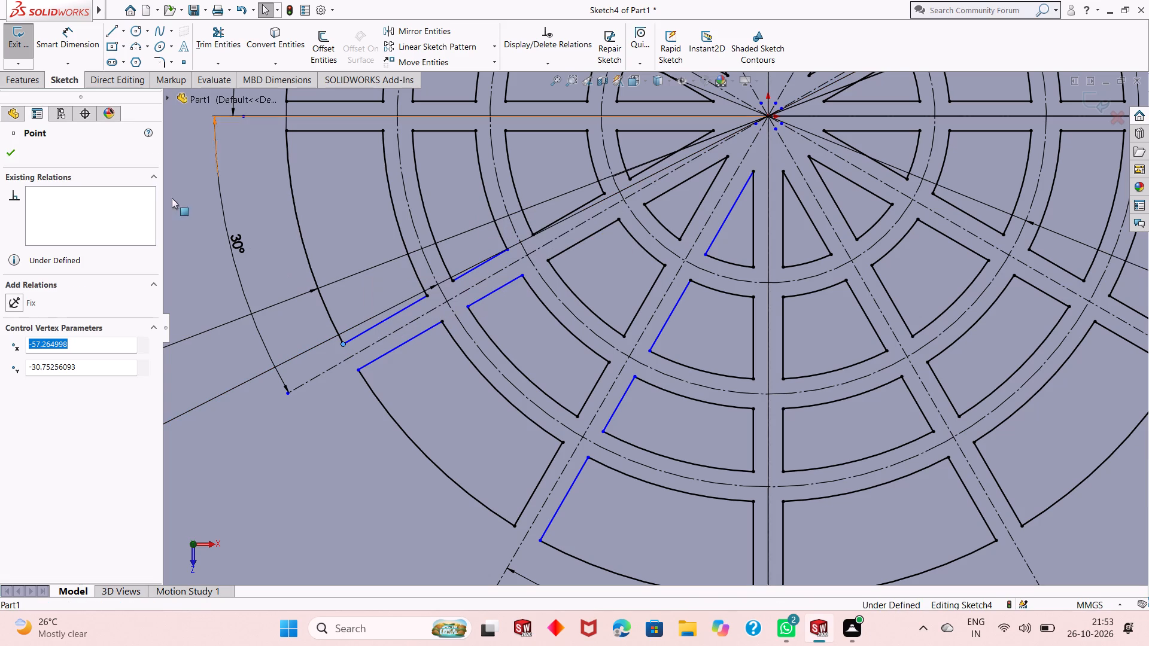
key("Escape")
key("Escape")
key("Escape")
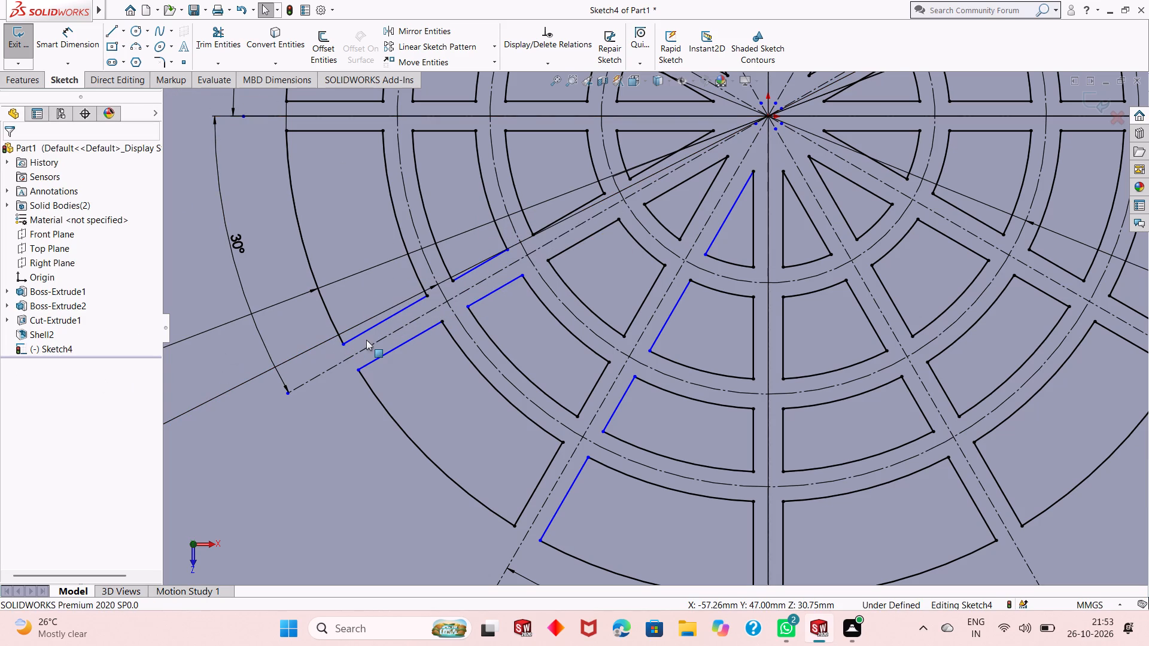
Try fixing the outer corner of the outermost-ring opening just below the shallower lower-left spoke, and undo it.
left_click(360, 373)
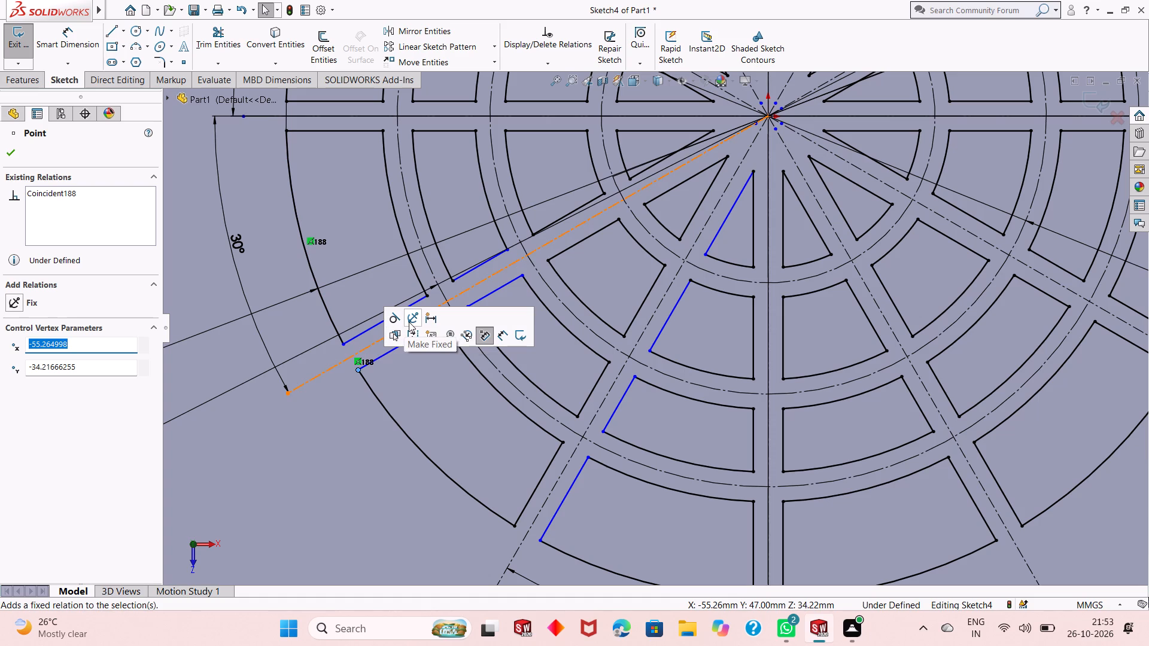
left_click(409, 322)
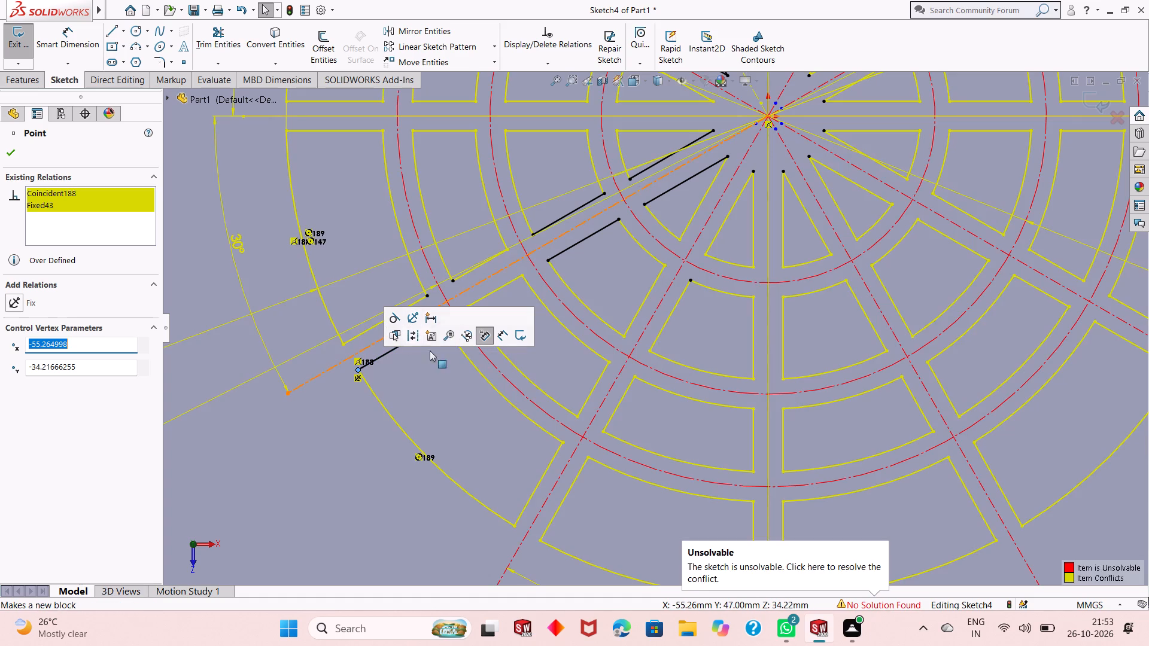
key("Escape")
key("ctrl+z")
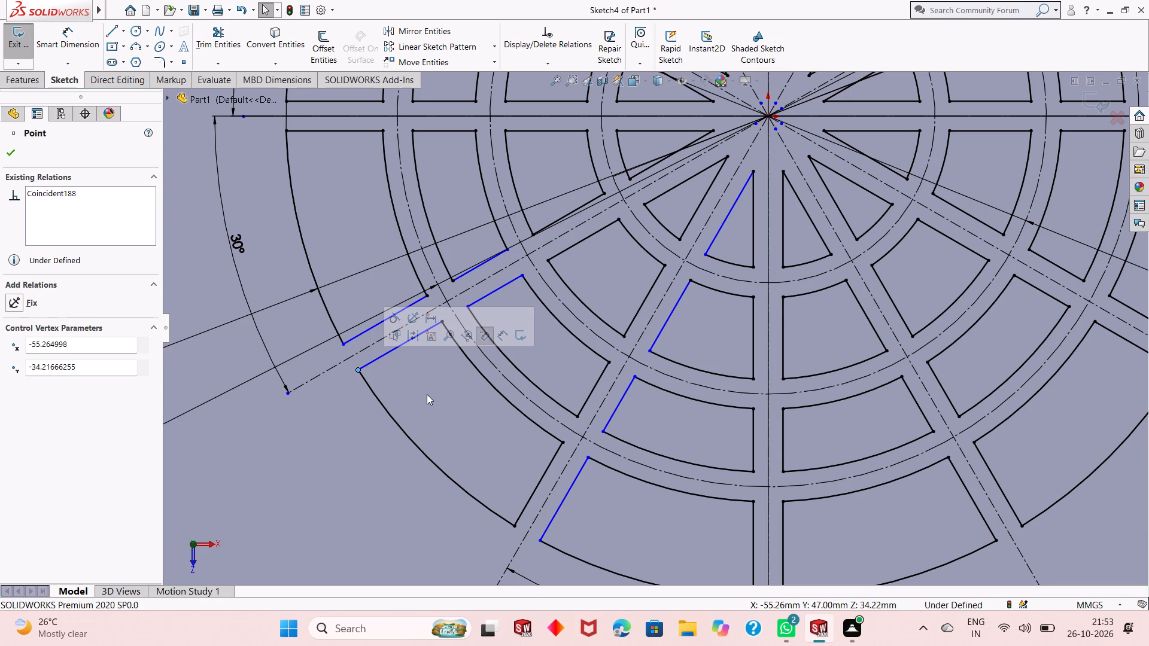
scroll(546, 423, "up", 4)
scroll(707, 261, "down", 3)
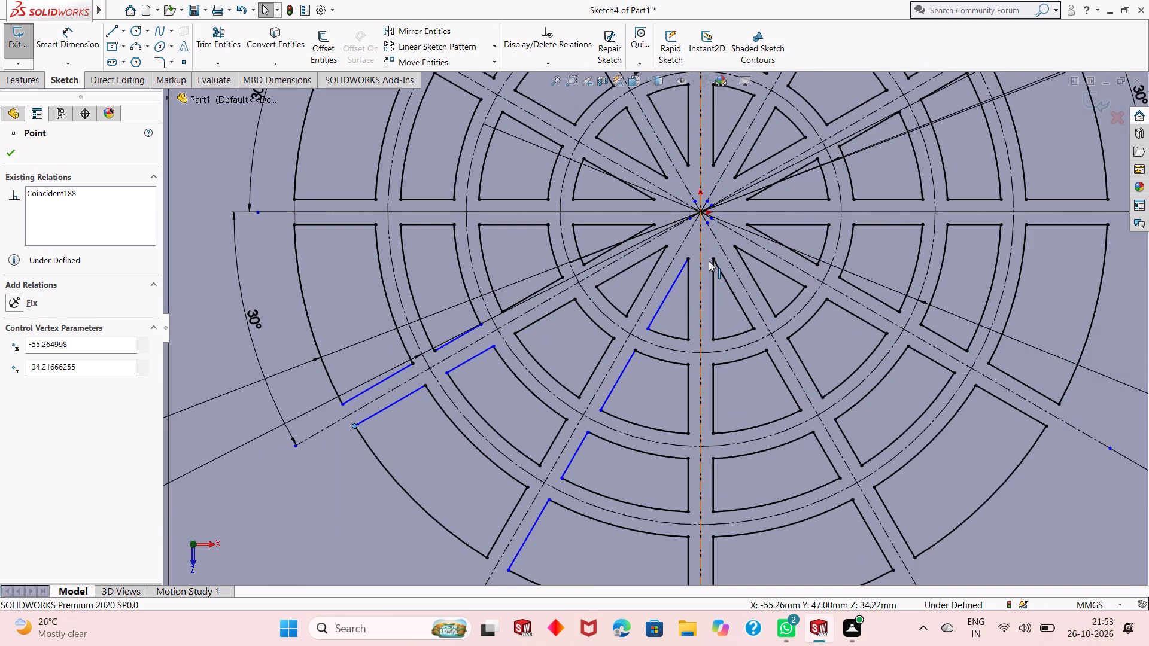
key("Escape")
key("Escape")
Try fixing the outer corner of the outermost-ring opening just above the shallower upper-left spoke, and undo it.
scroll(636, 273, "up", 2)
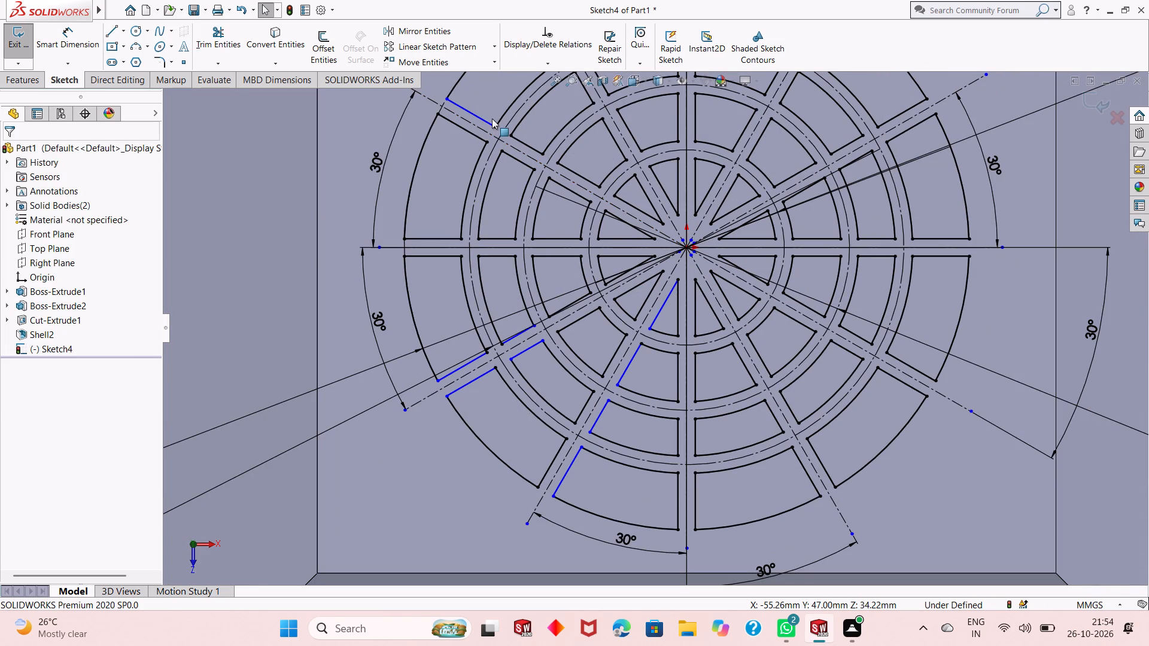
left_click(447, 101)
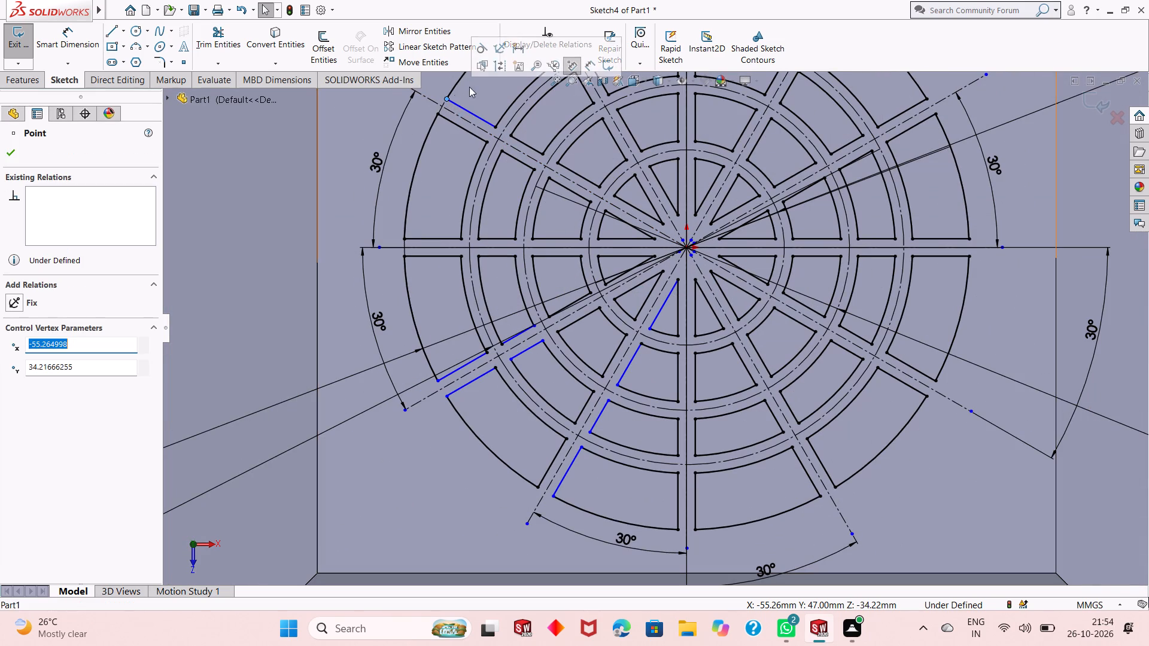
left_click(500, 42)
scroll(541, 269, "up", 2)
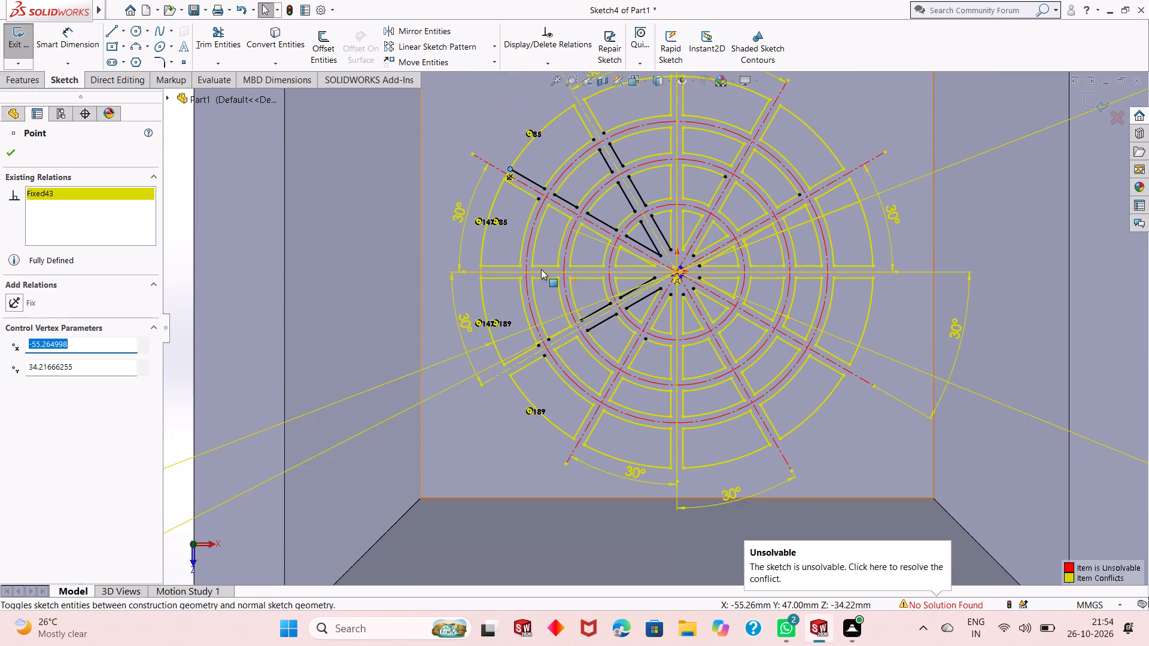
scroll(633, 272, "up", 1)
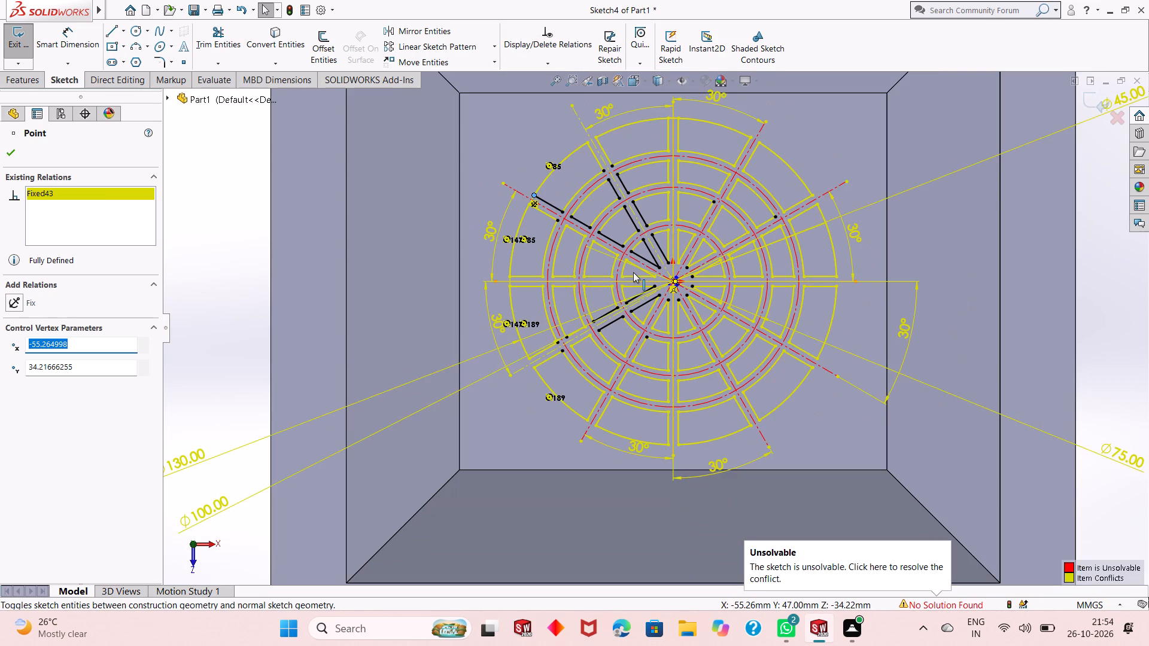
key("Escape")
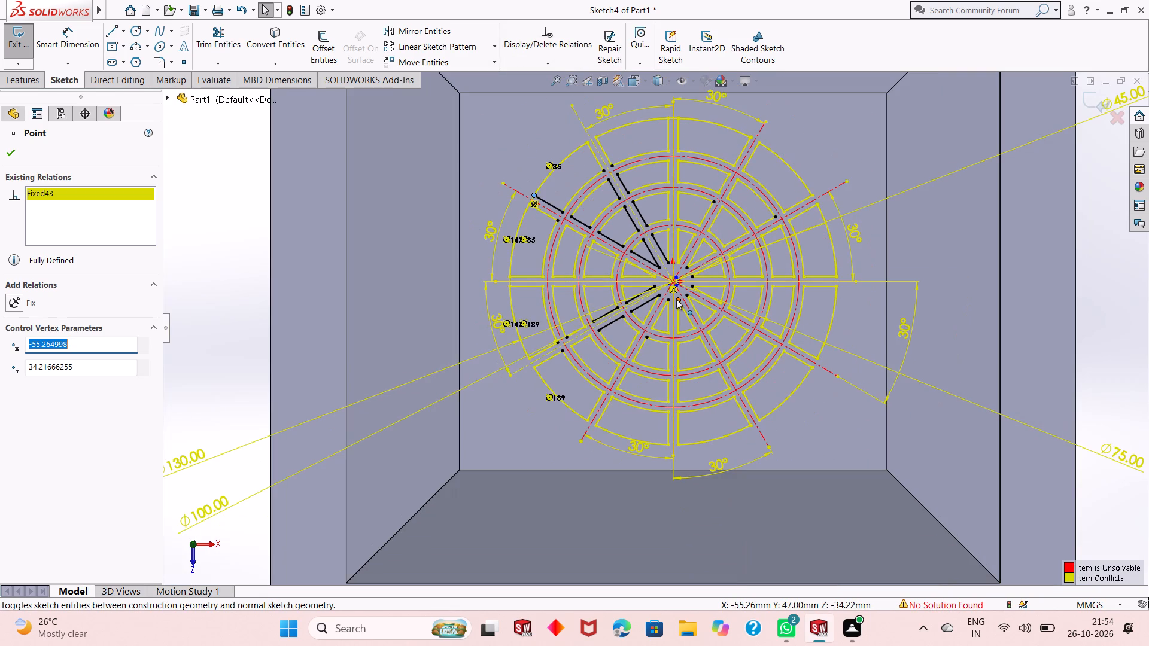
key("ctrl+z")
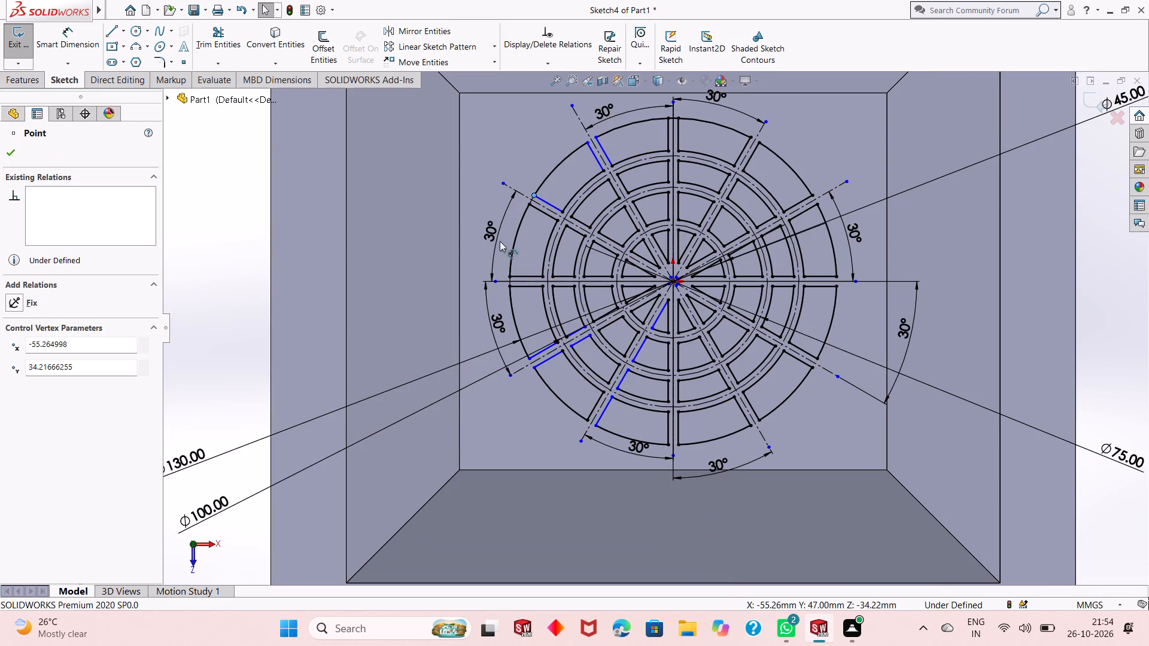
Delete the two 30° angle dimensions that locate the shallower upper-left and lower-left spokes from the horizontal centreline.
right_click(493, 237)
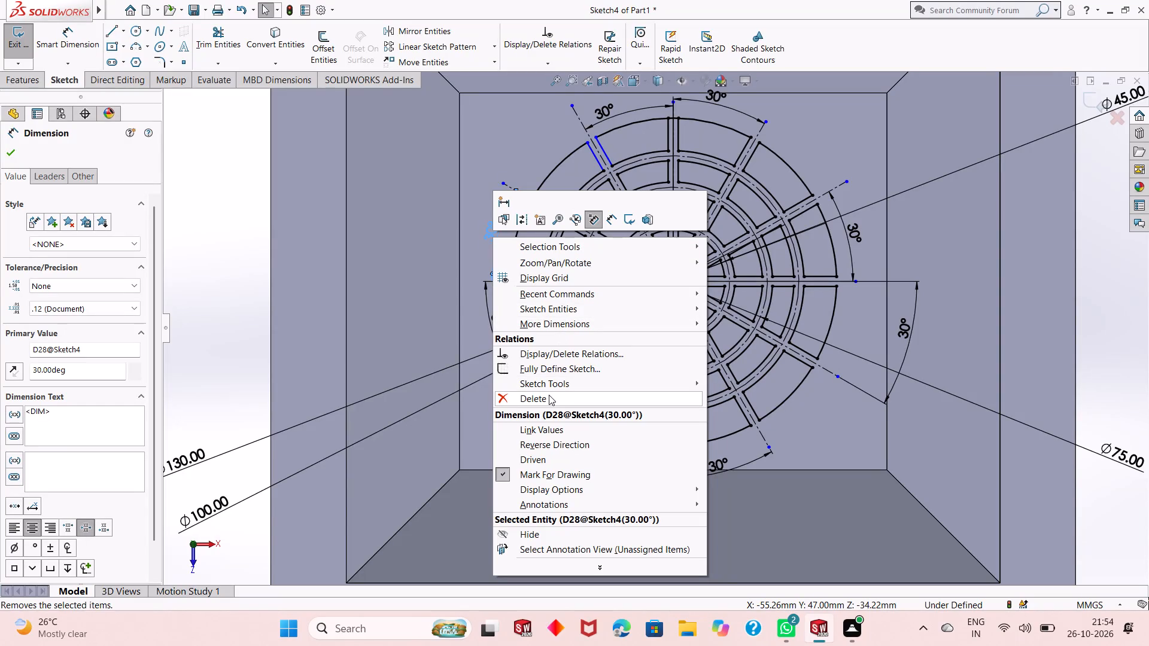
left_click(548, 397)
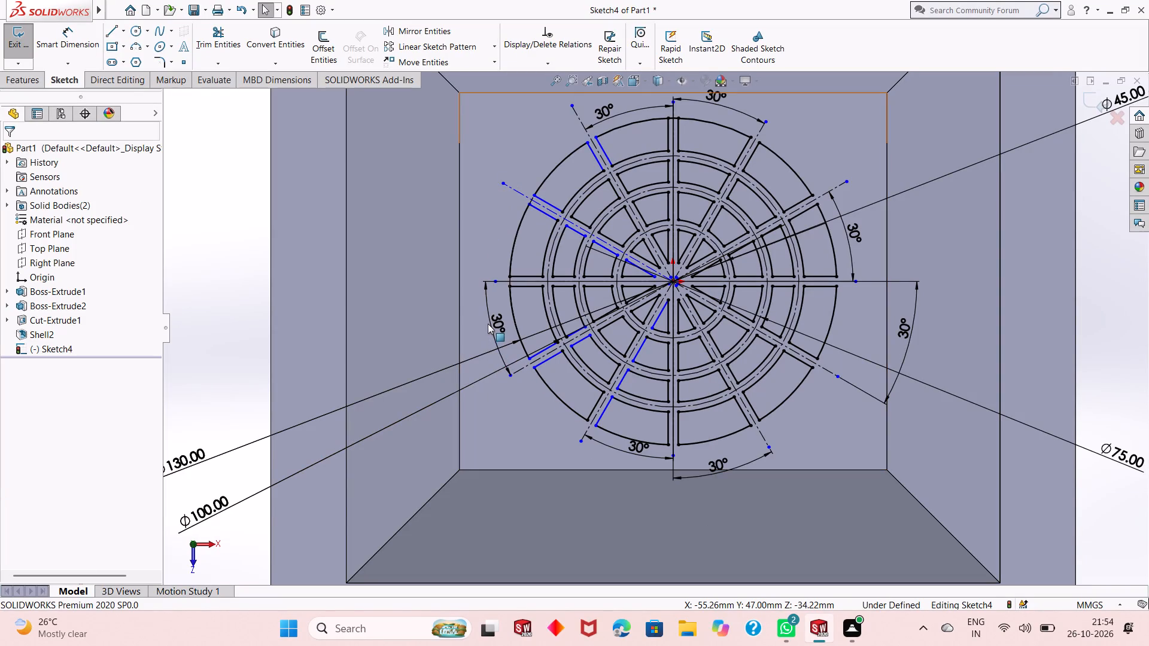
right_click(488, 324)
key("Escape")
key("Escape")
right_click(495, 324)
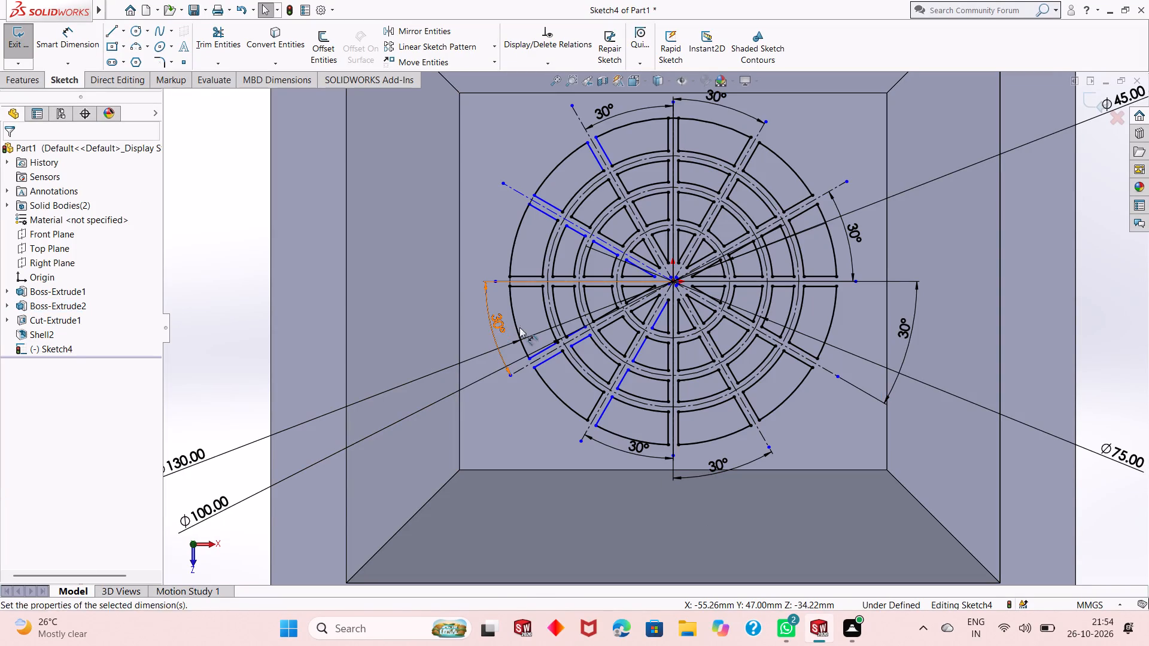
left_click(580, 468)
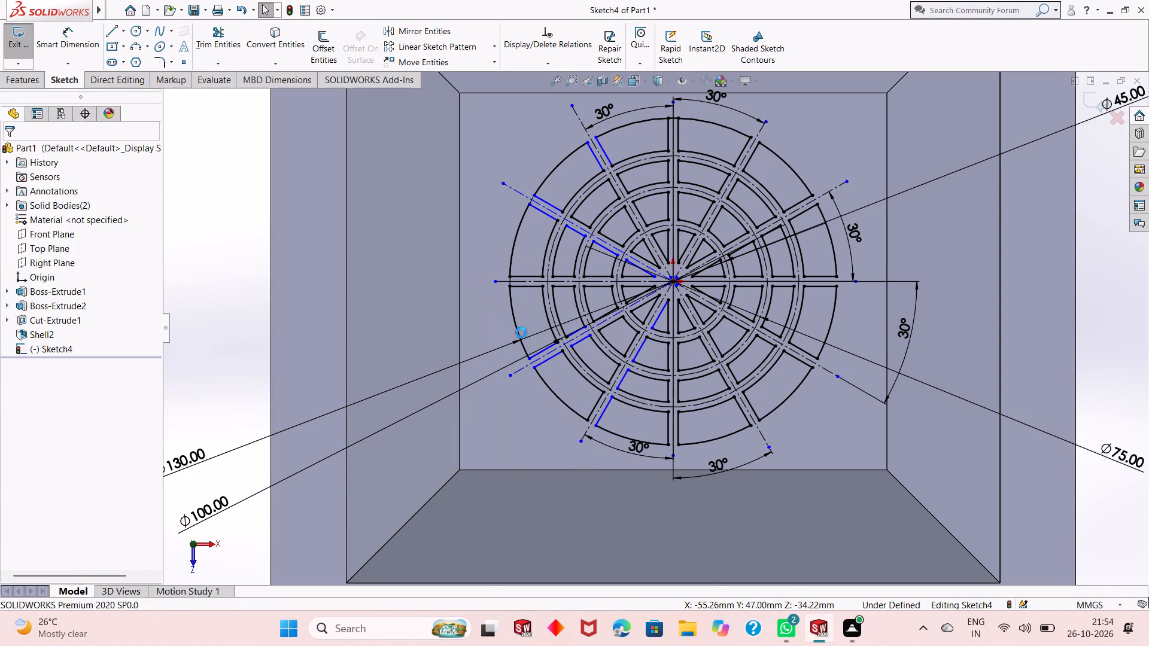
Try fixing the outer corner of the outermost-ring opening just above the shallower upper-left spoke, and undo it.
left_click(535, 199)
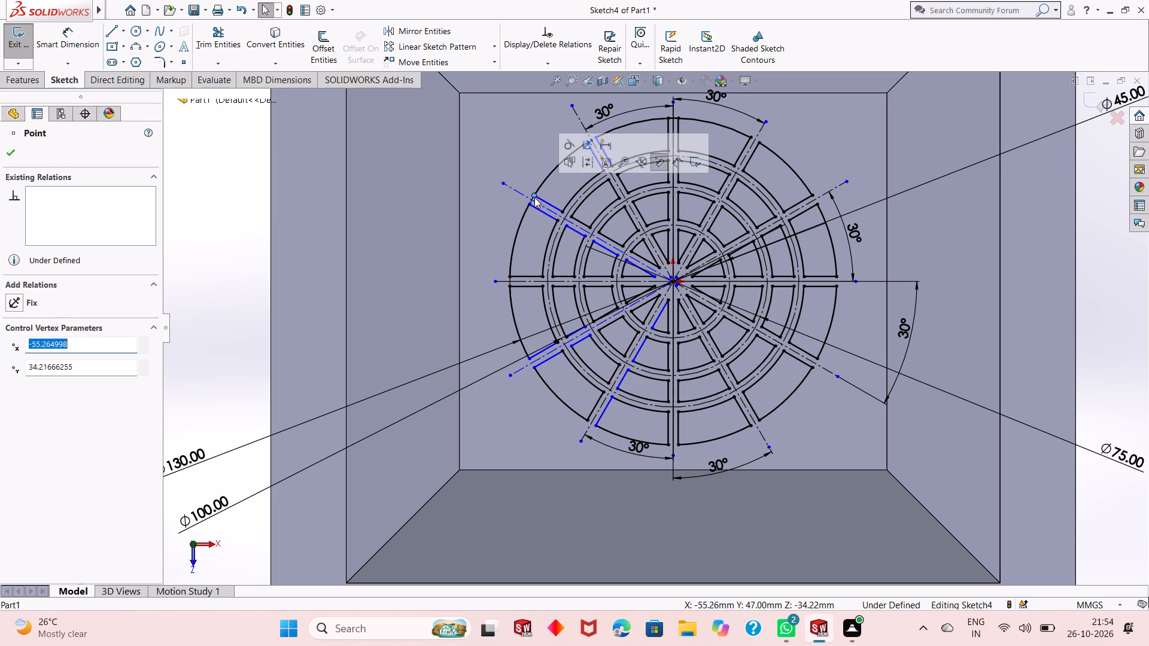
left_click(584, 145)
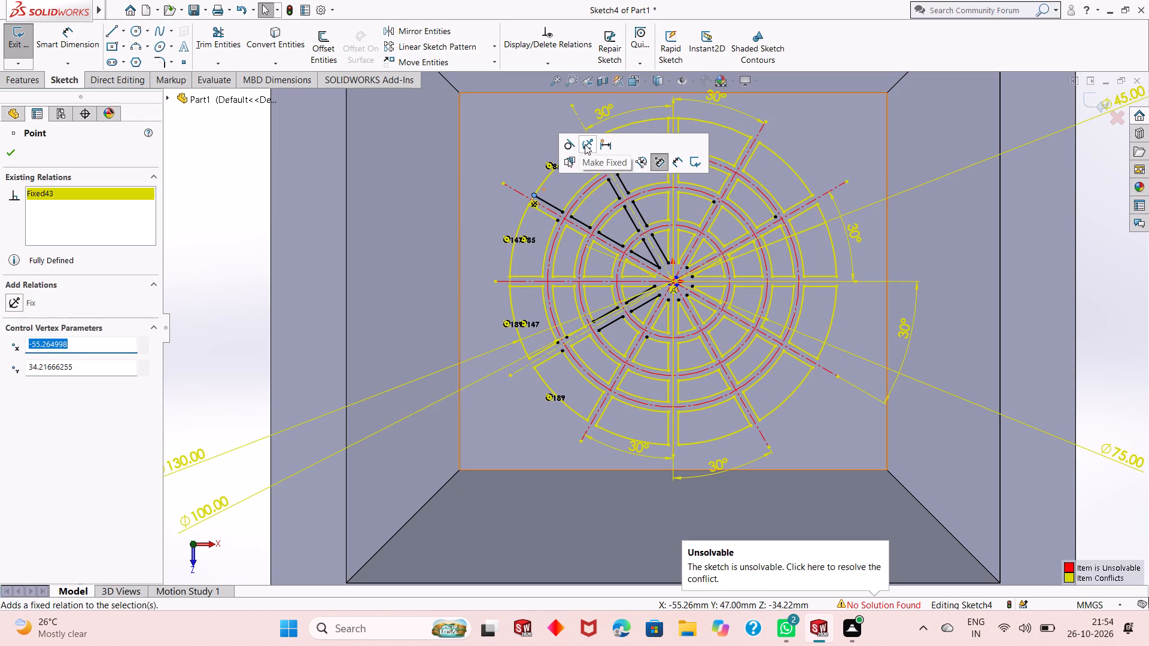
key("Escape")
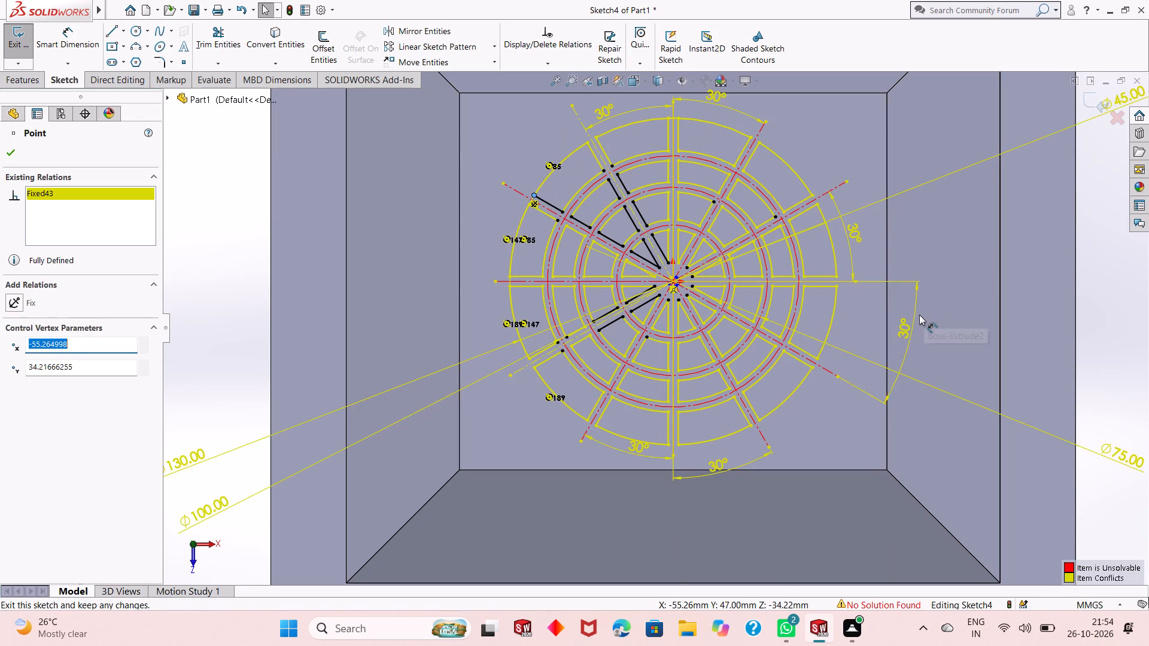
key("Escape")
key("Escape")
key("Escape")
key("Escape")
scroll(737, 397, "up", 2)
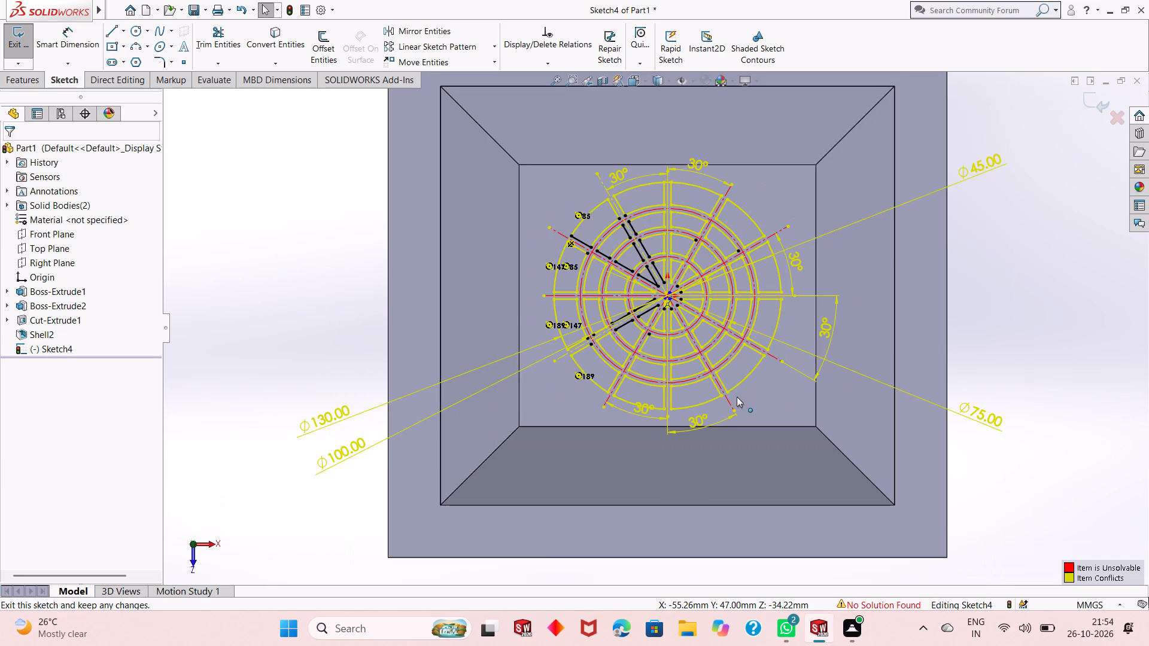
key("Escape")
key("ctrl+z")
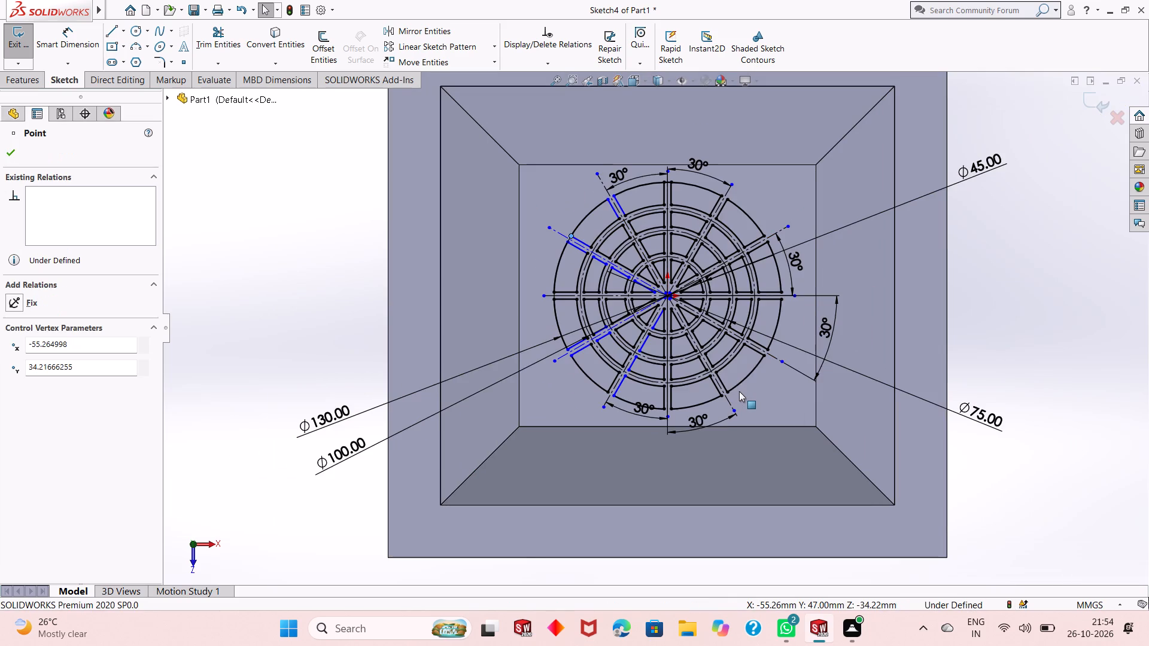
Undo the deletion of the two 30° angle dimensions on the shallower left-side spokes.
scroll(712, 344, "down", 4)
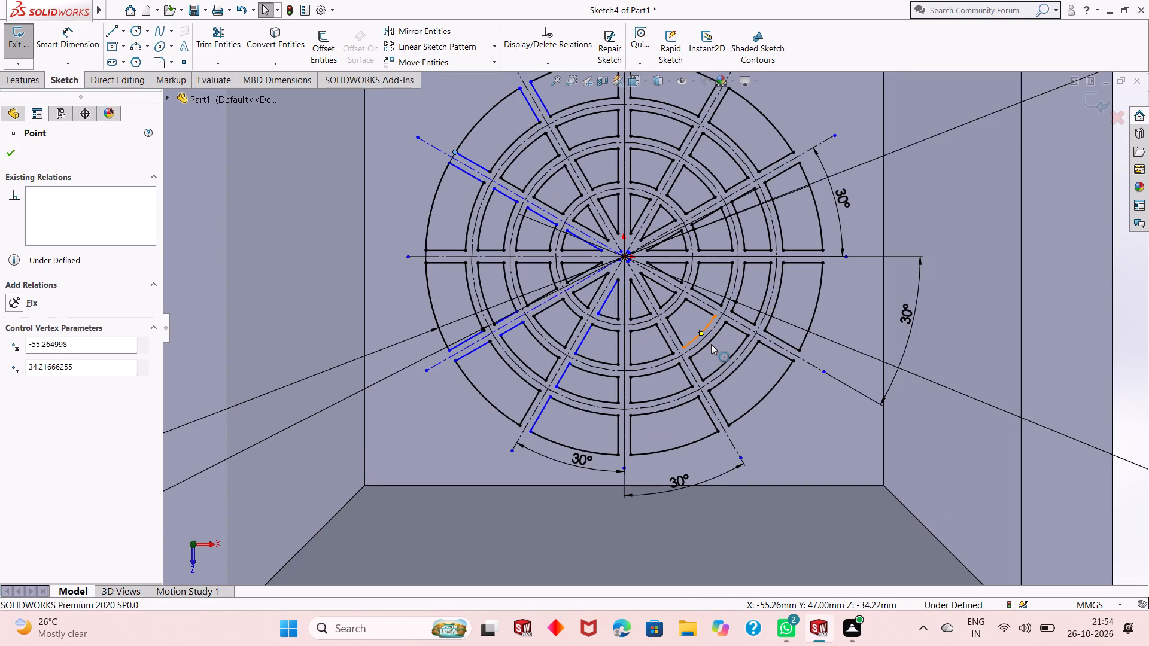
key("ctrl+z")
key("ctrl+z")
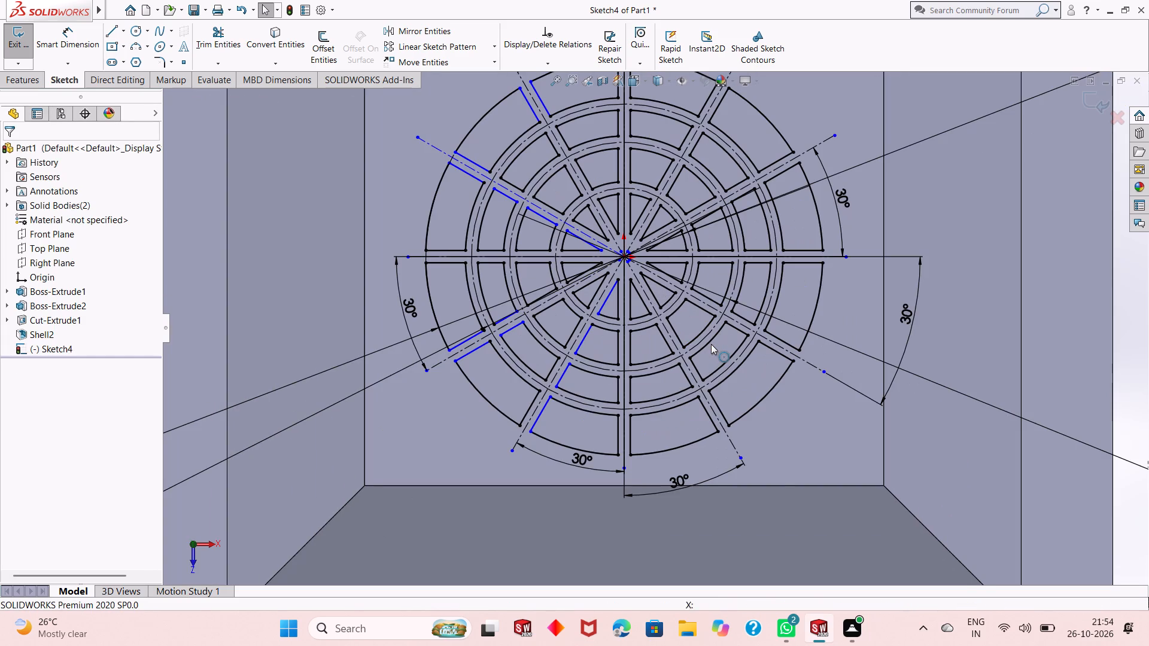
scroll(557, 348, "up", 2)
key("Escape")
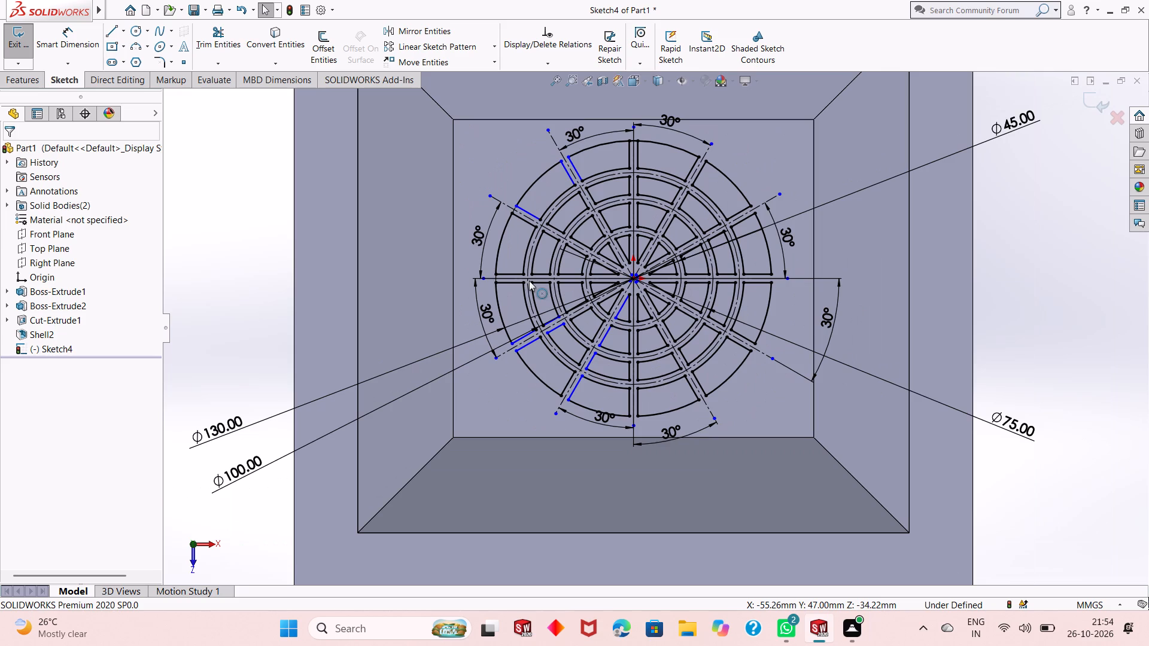
Fix the outer corner of the innermost wedge opening just right of the steeper lower-left spoke.
scroll(561, 342, "down", 2)
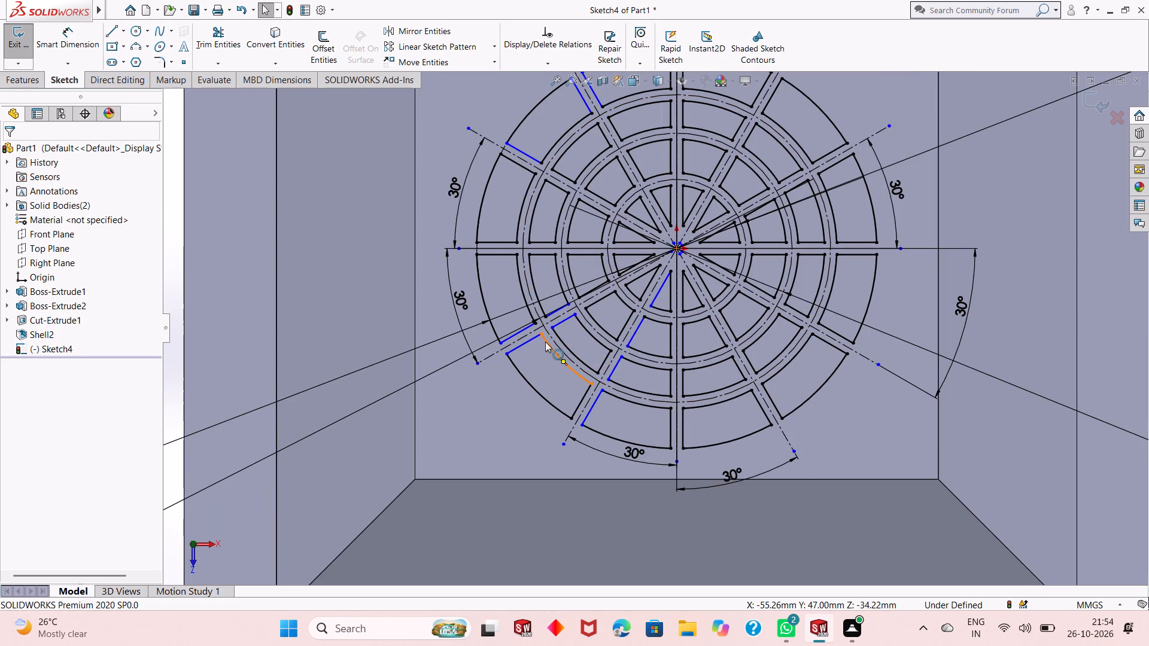
scroll(588, 393, "up", 1)
scroll(668, 292, "down", 2)
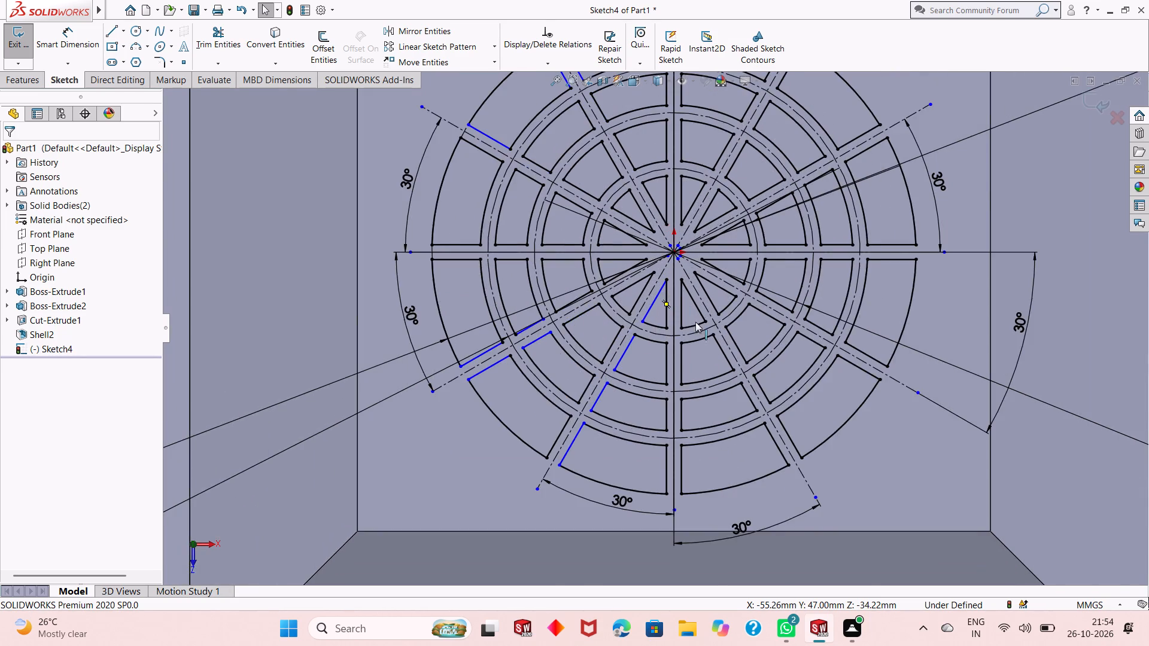
scroll(695, 326, "down", 2)
key("Escape")
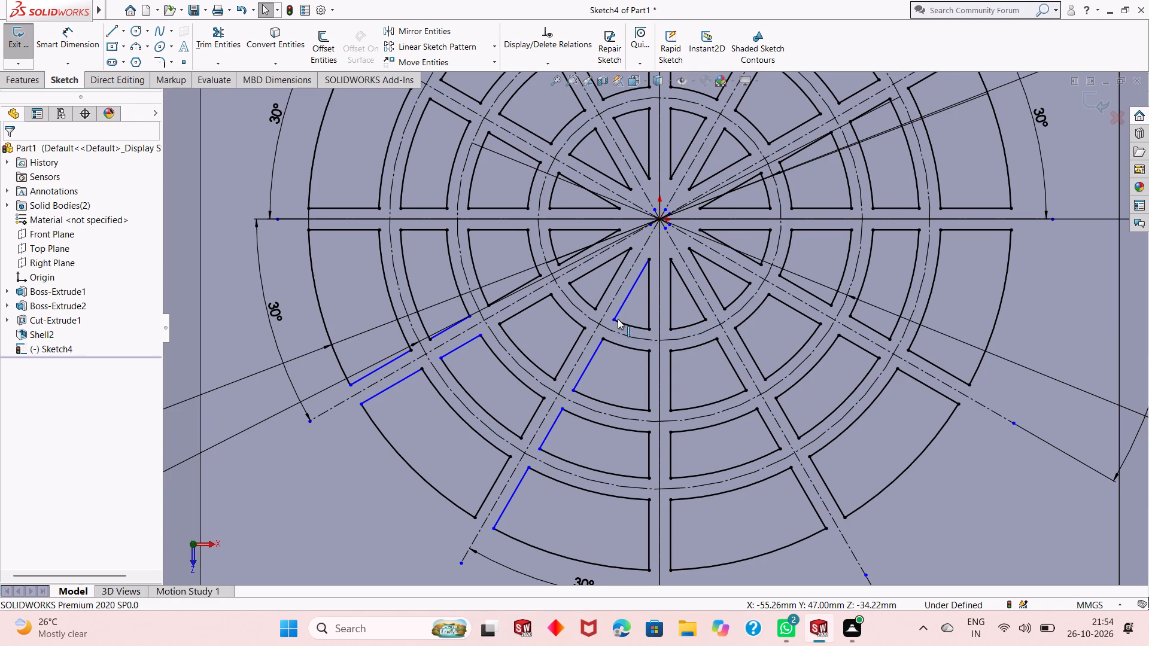
left_click(615, 320)
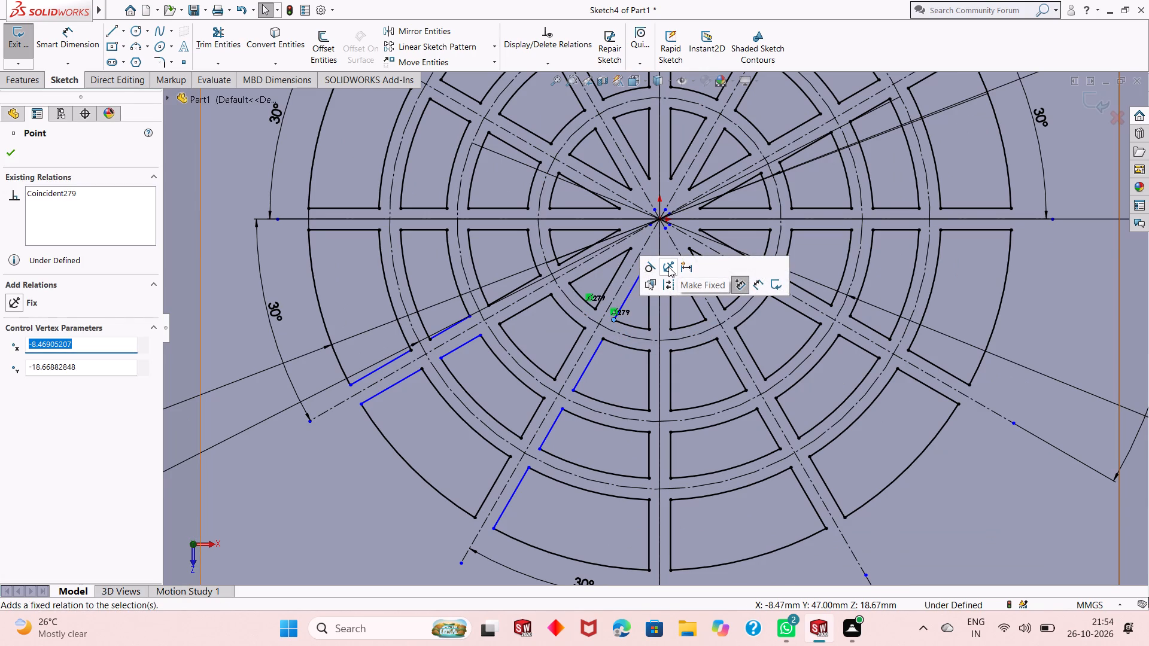
left_click(668, 267)
key("Escape")
key("Escape")
key("Escape")
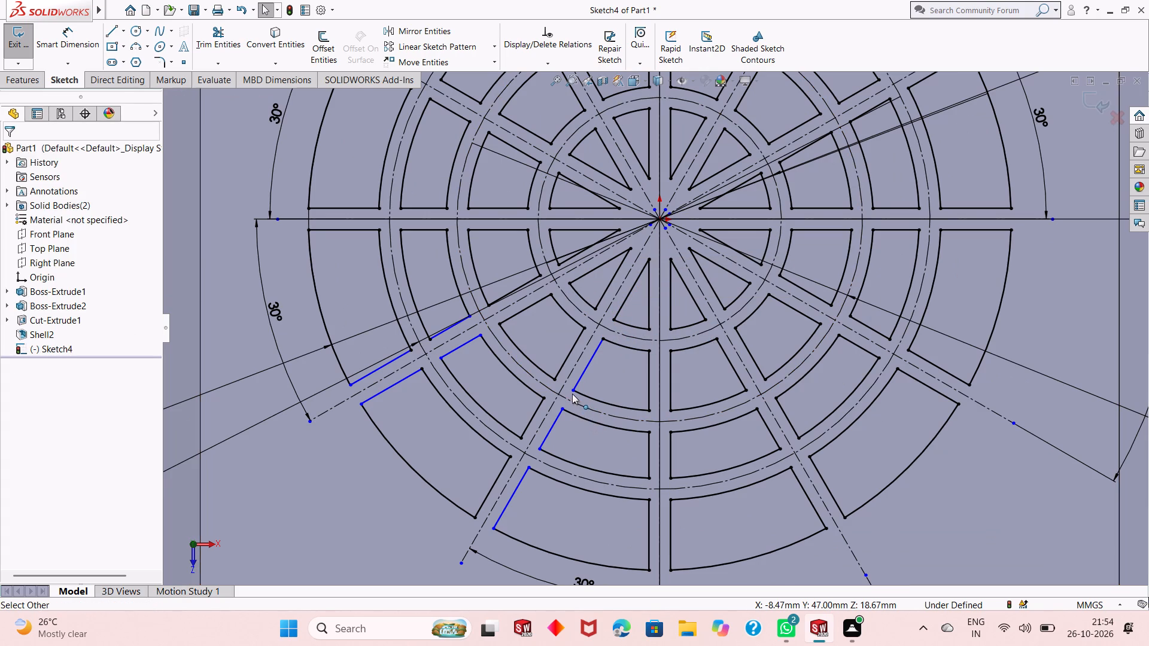
Fix the outer corner of the second-ring opening just right of the steeper lower-left spoke.
left_click(573, 394)
left_click(622, 337)
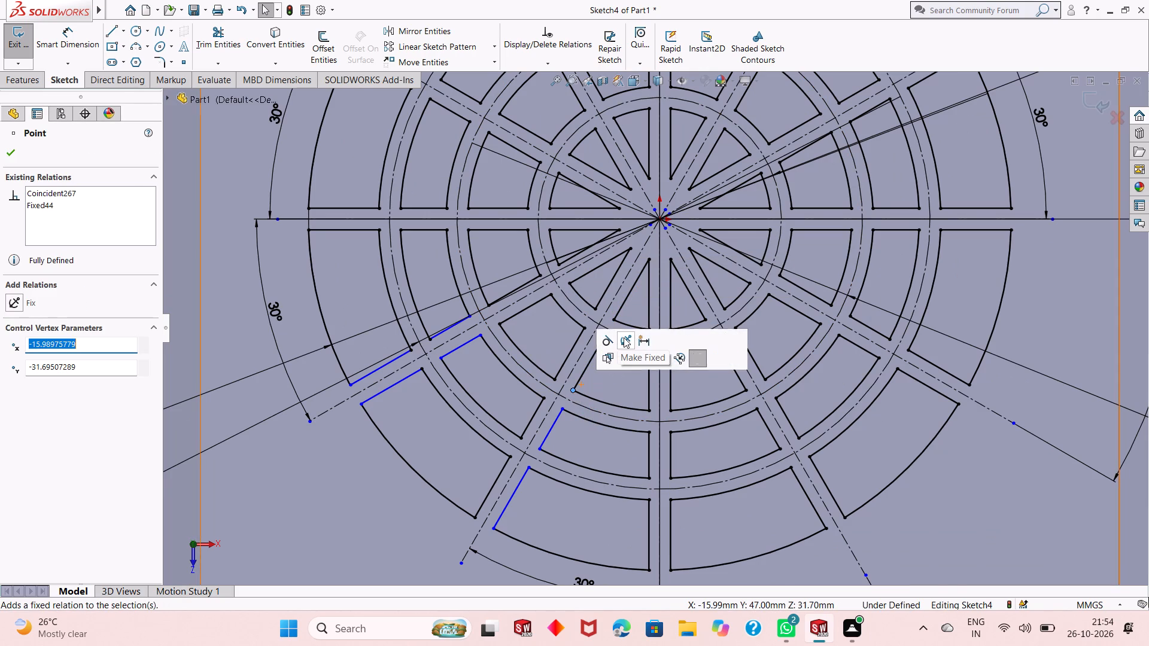
key("Escape")
key("Escape")
key("Escape")
Fix the outer corner of the third-ring opening just right of the steeper lower-left spoke.
left_click(542, 452)
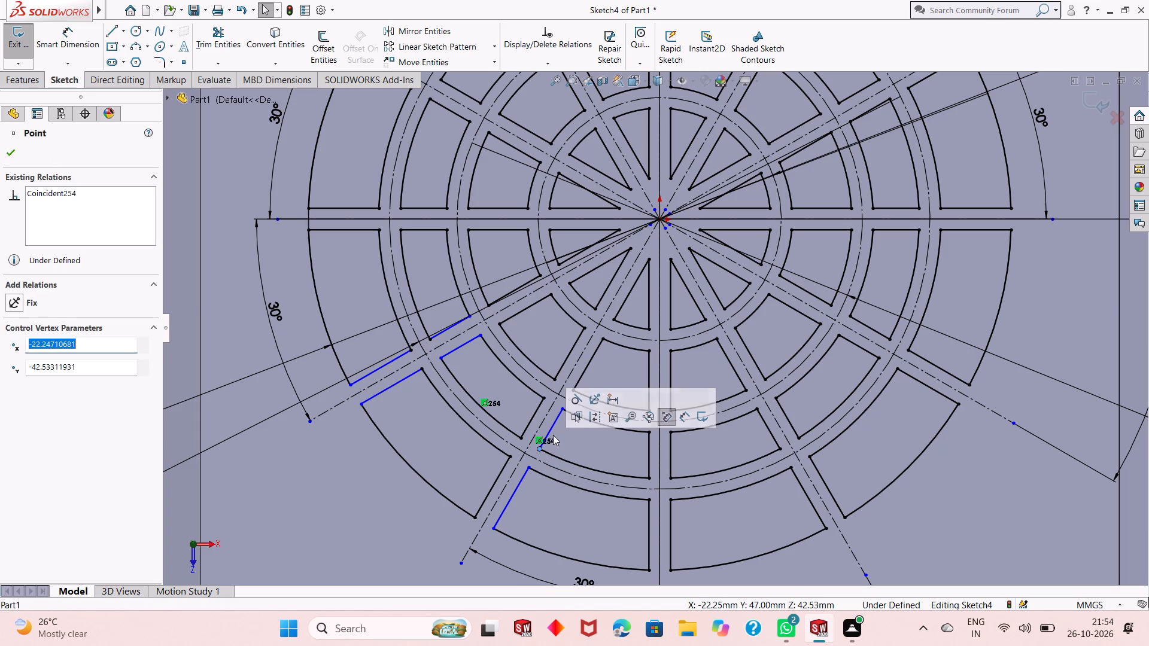
left_click(588, 402)
key("Escape")
key("Escape")
key("Escape")
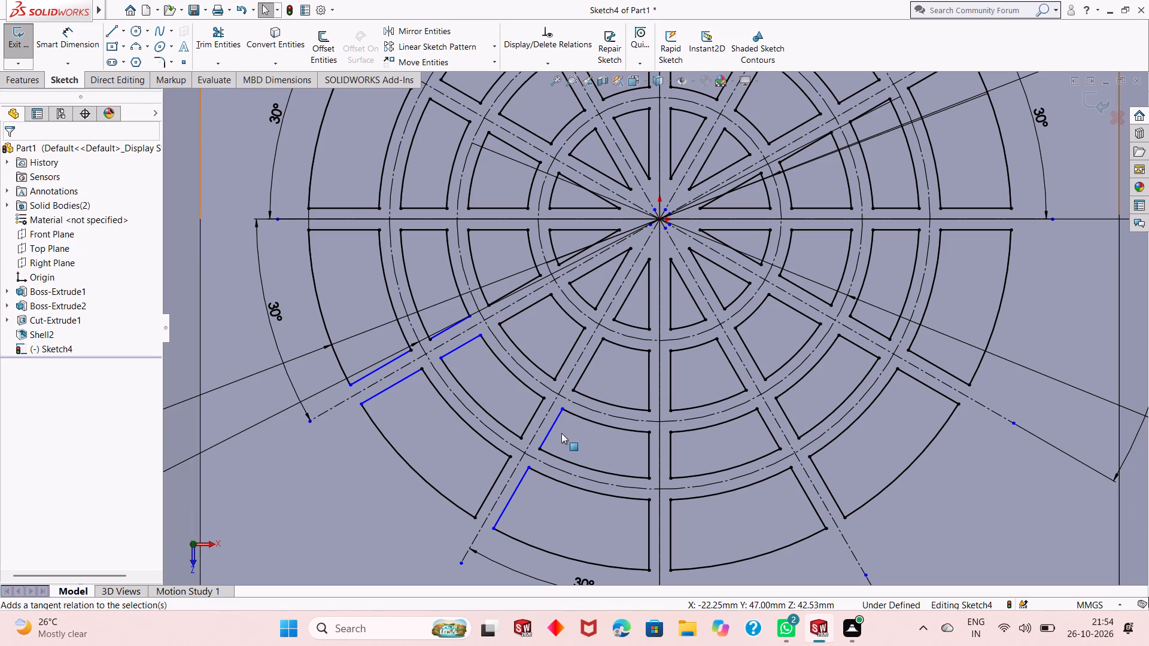
key("Escape")
Fix the inner corner of the third-ring opening just right of the steeper lower-left spoke.
left_click(563, 410)
left_click(621, 352)
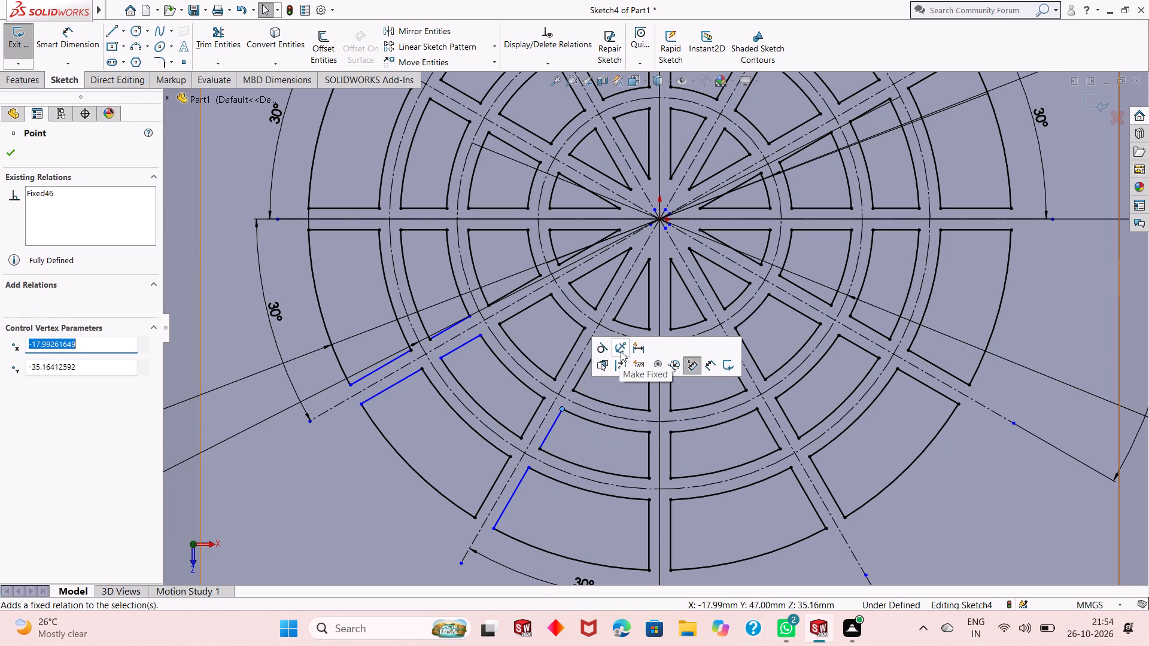
key("Escape")
key("Escape")
key("Escape")
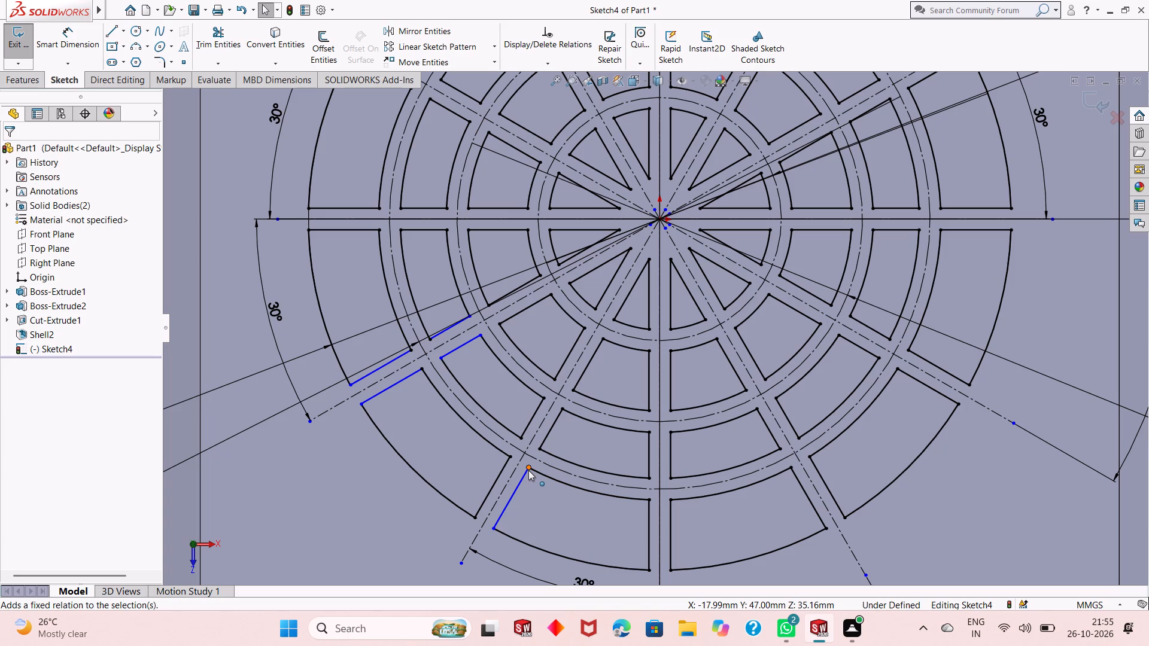
Fix the inner corner of the outermost-ring opening just right of the steeper lower-left spoke.
left_click(528, 470)
left_click(576, 416)
key("Escape")
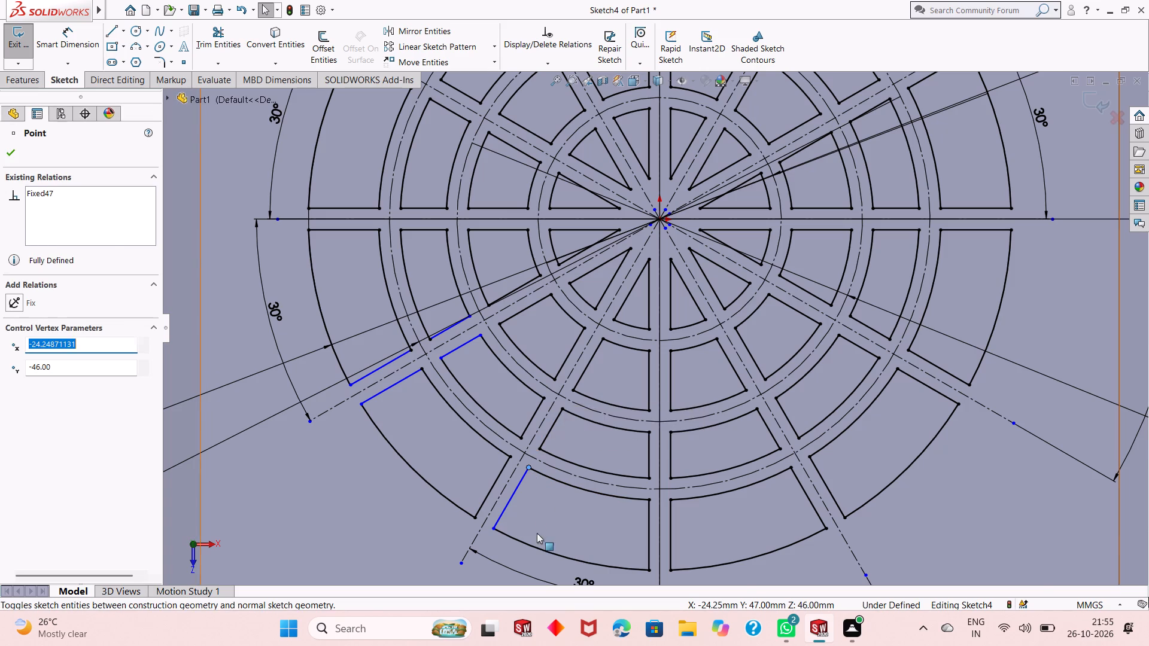
key("Escape")
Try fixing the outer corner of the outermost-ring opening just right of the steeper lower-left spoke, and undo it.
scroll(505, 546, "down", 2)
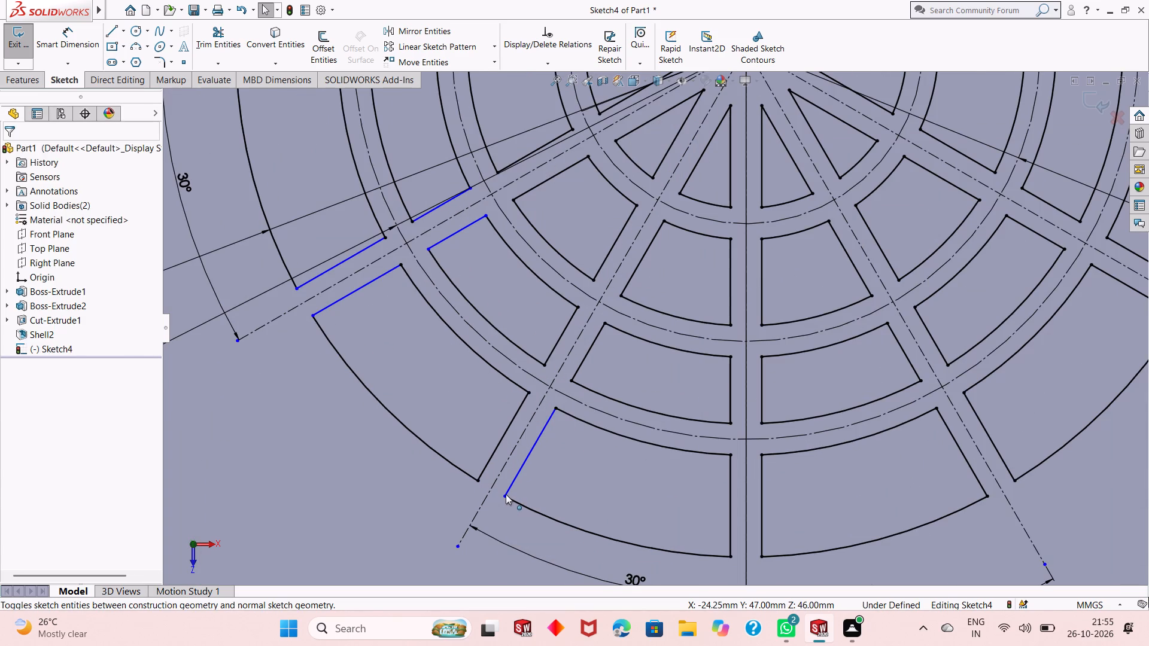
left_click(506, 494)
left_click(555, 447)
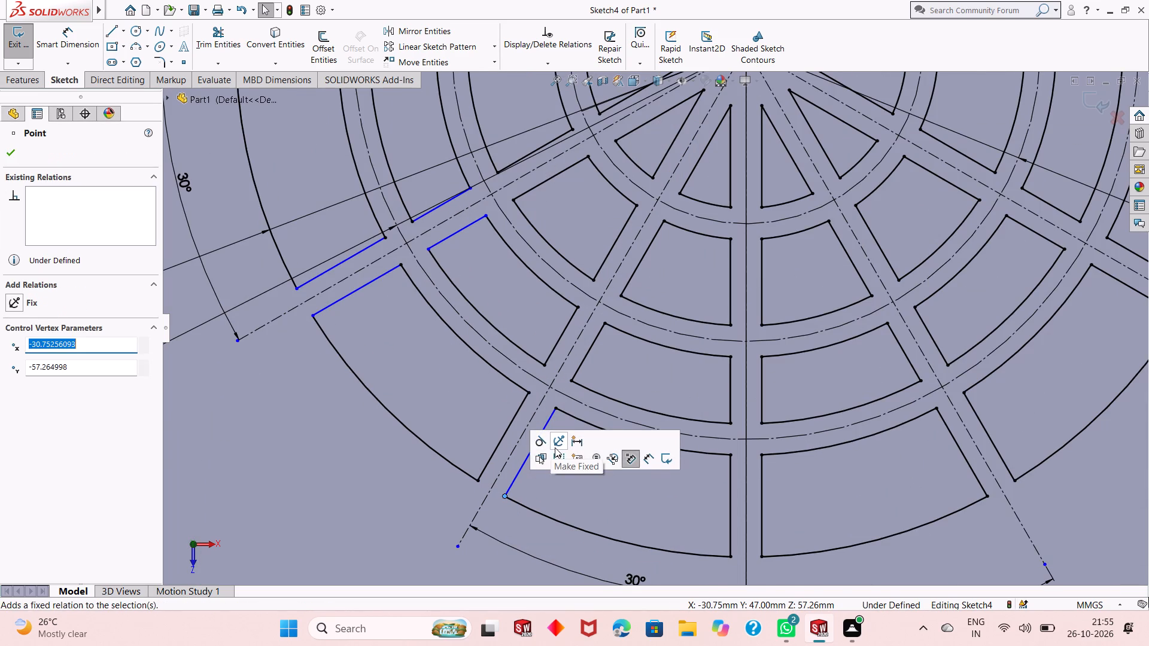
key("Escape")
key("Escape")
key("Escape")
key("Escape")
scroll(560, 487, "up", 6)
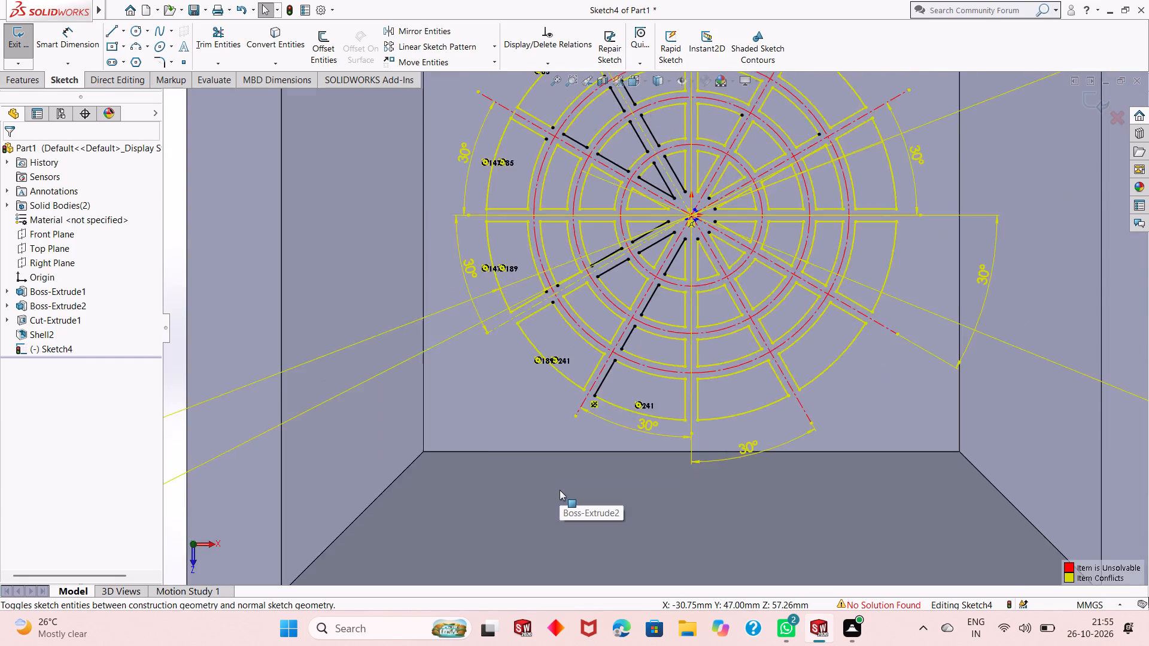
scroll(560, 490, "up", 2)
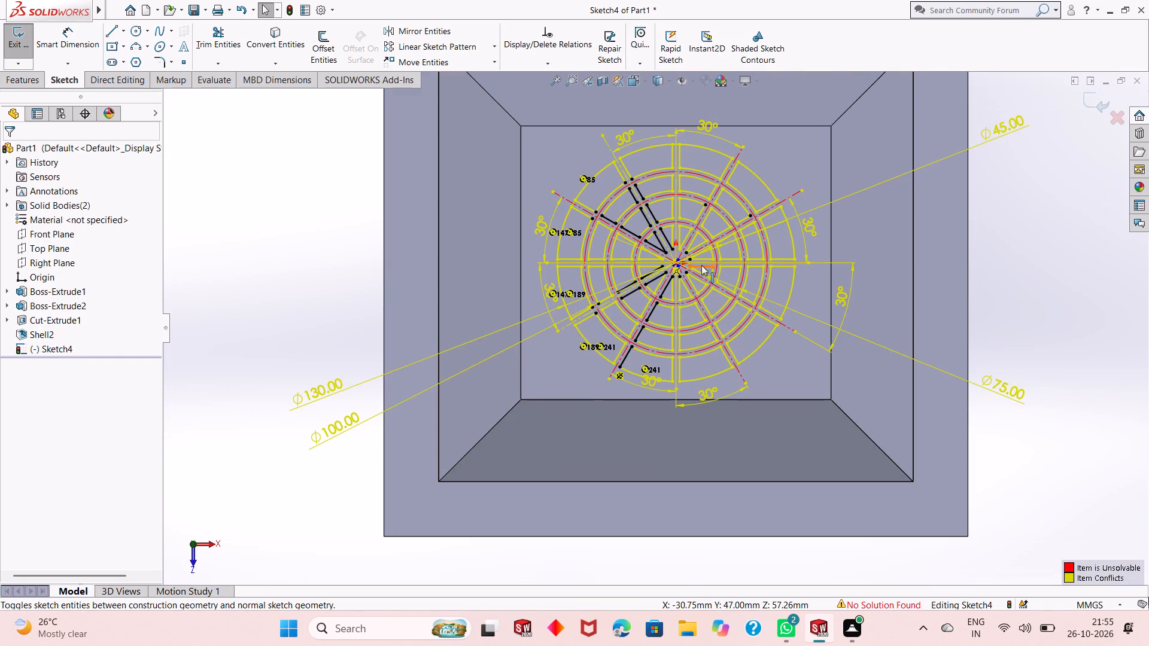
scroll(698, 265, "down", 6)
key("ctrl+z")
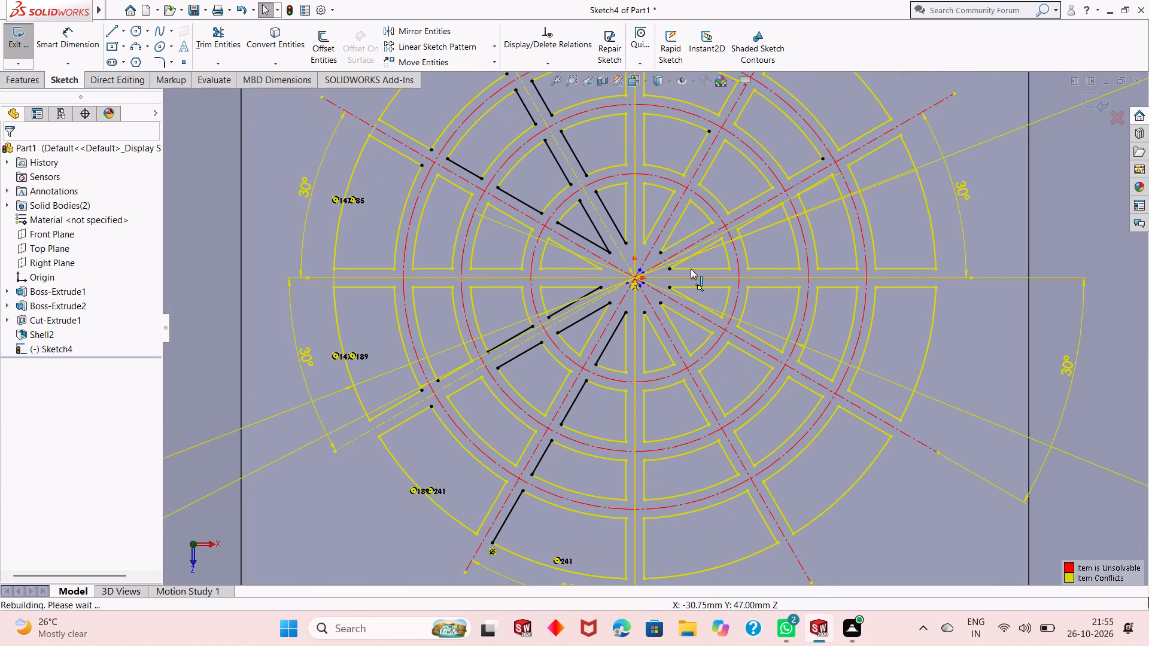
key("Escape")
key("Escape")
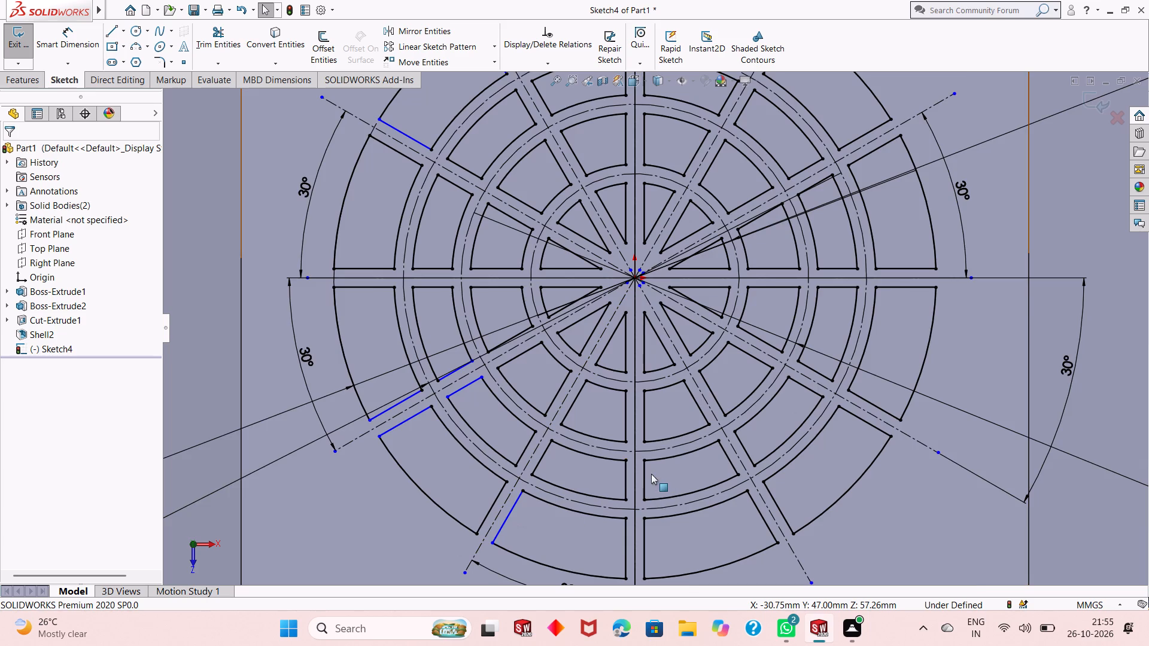
Fix the inner corner of the third-ring opening just below the shallower lower-left spoke.
scroll(651, 474, "up", 1)
scroll(577, 407, "up", 1)
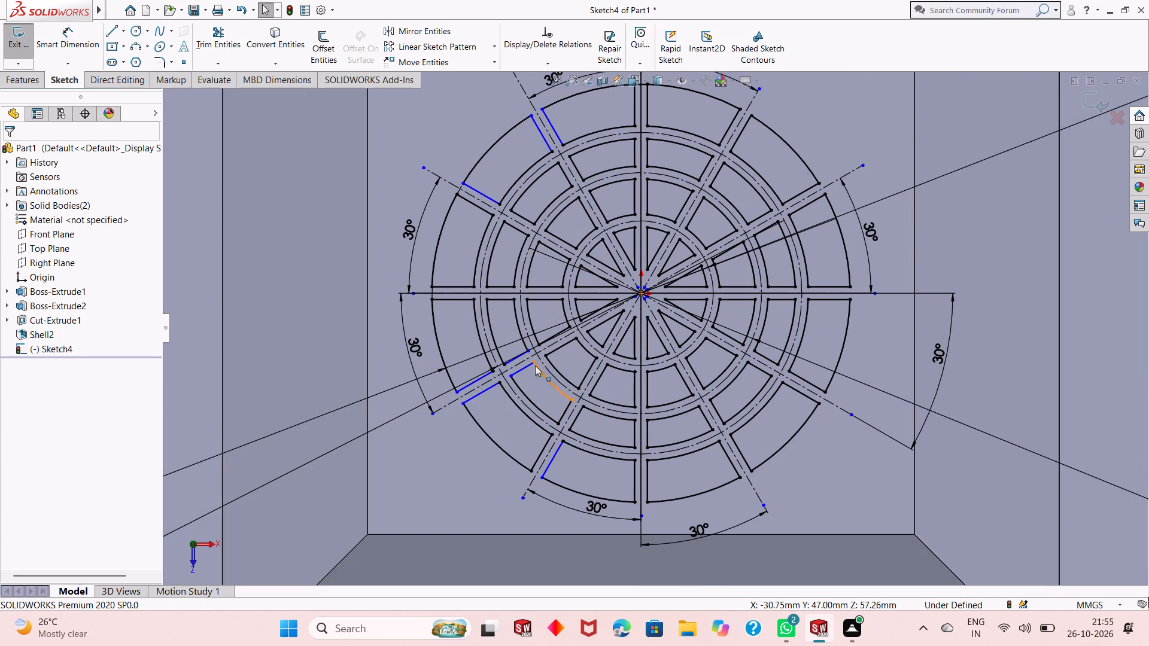
scroll(534, 365, "down", 7)
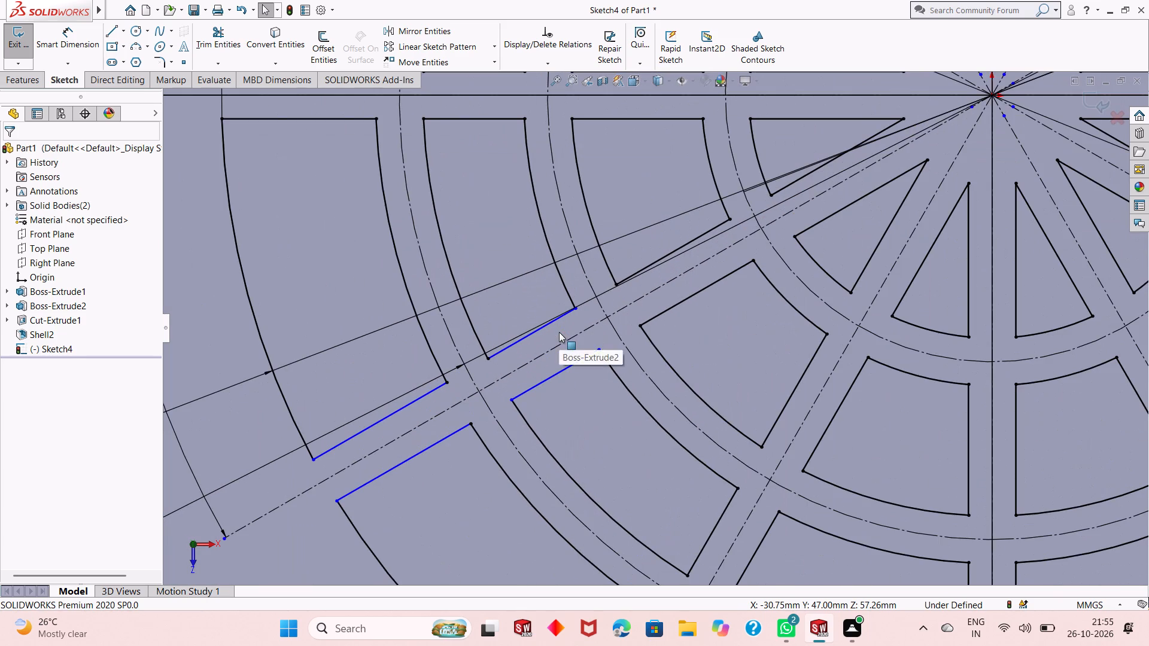
left_click(600, 352)
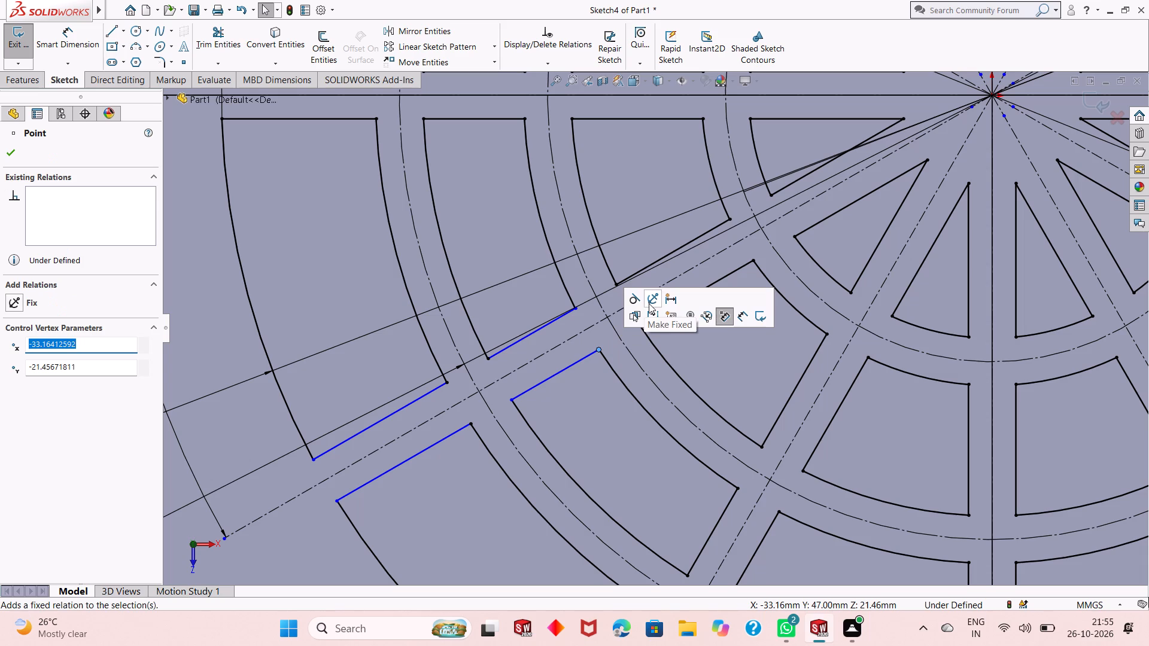
left_click(649, 303)
key("Escape")
key("Escape")
key("Escape")
Fix the outer corner of the third-ring opening just below the shallower lower-left spoke.
left_click(513, 403)
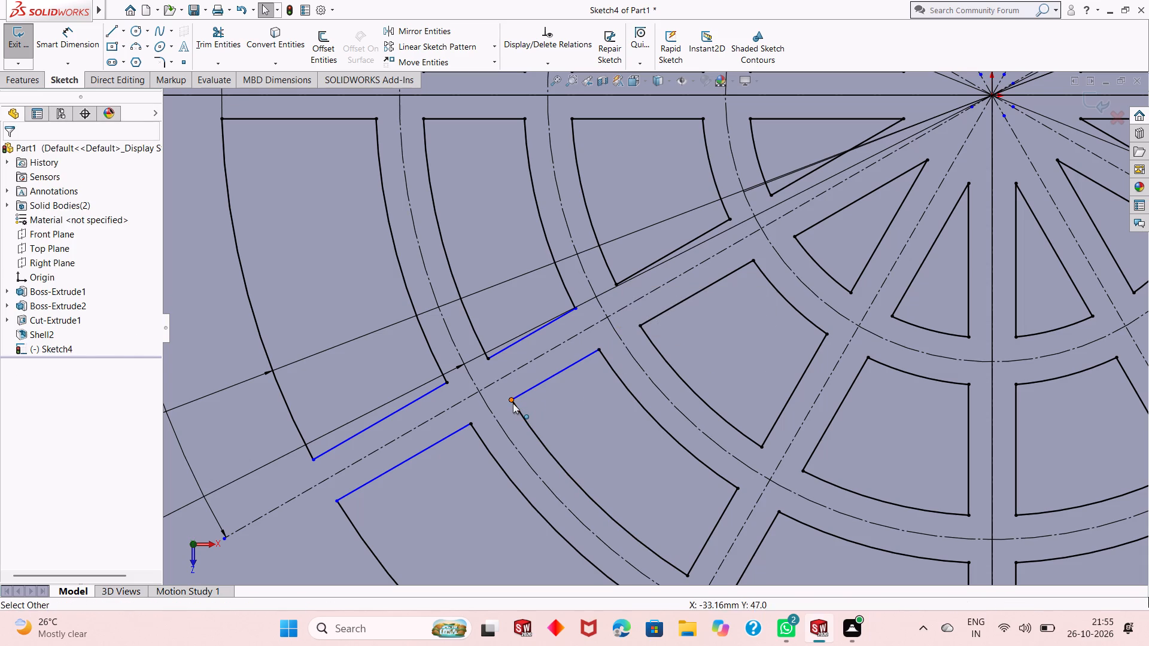
left_click(562, 346)
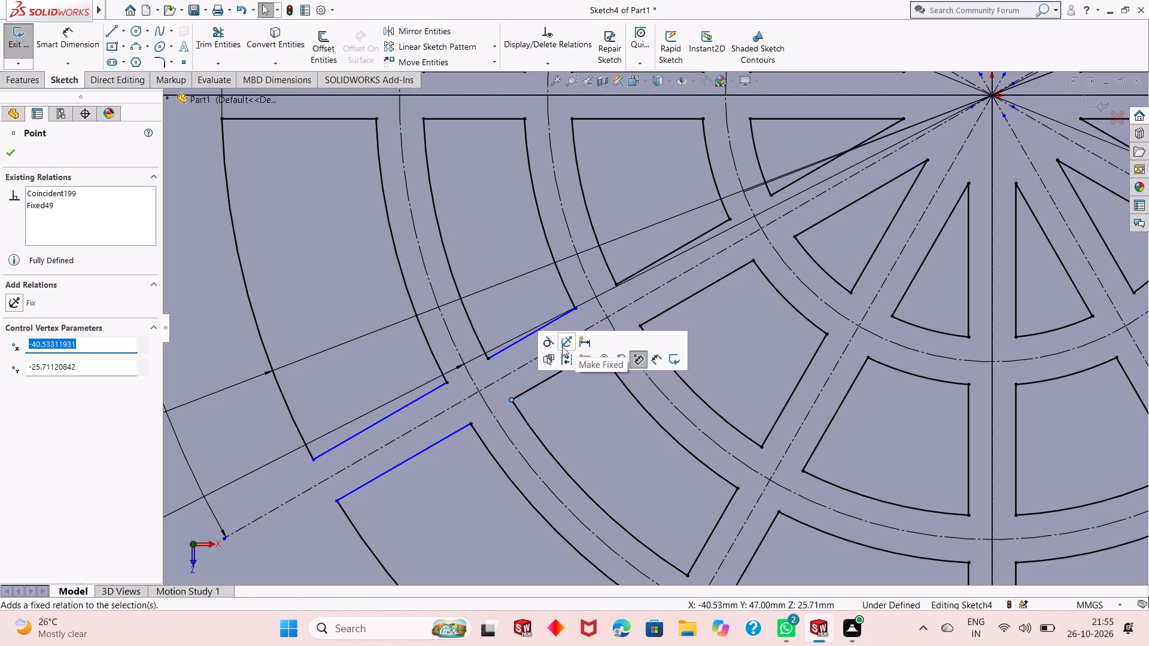
key("Escape")
key("Escape")
key("Escape")
Fix the outer corner of the outermost-ring opening just below the shallower lower-left spoke.
left_click(336, 498)
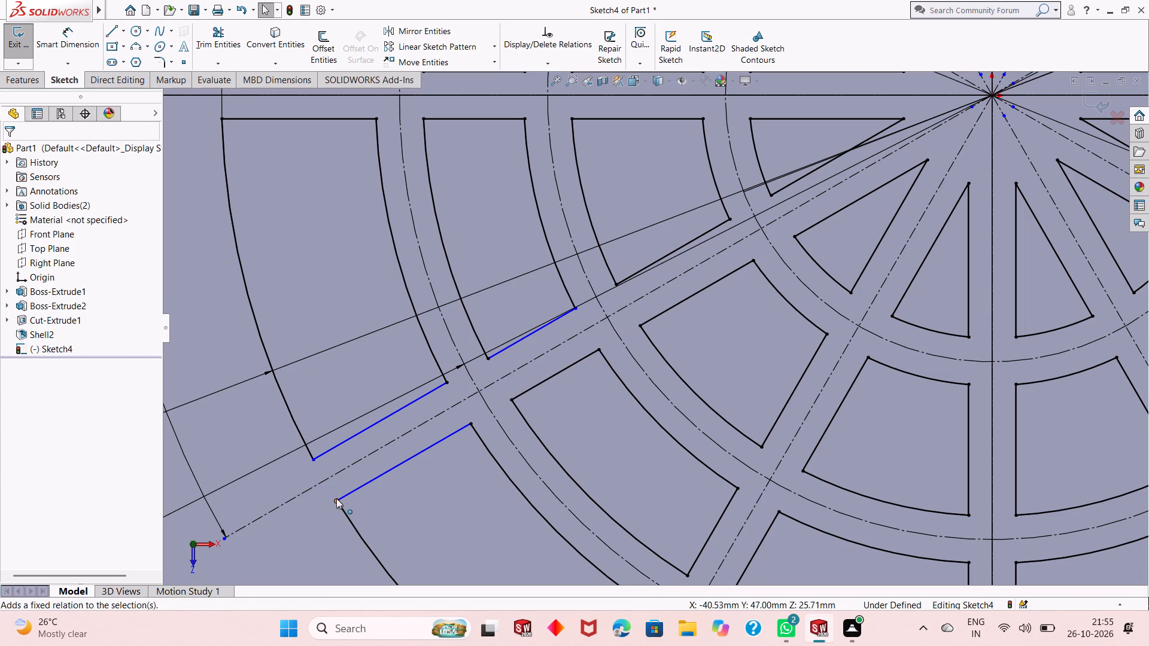
left_click(391, 443)
key("Escape")
key("Escape")
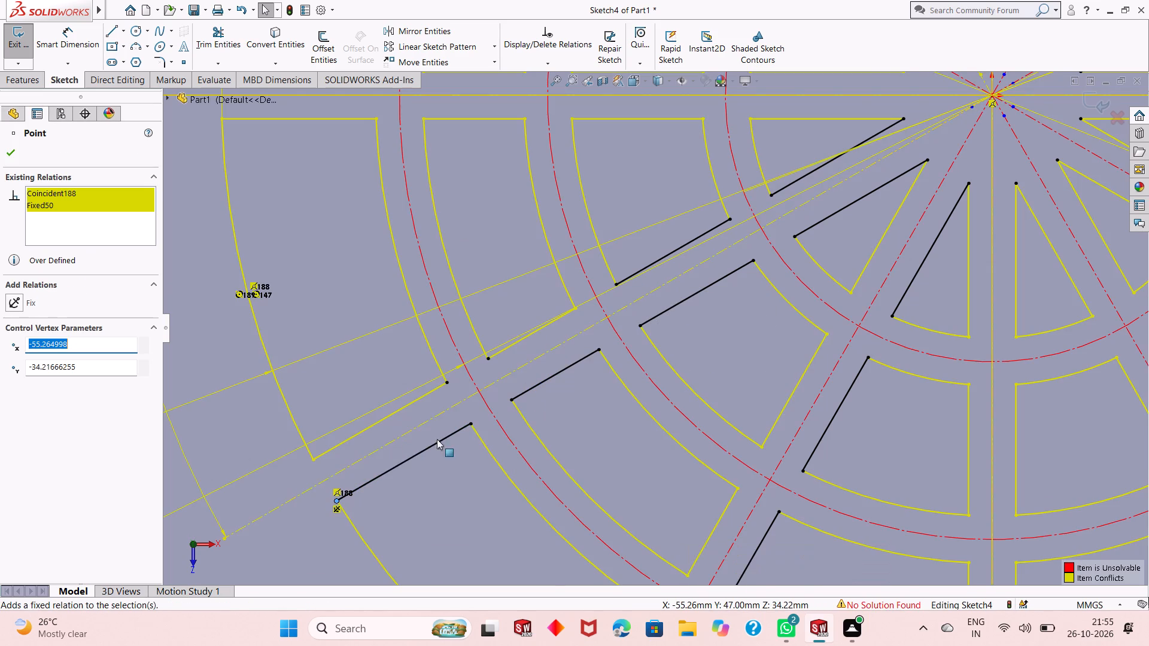
Delete the 130 mm diameter dimension from the circular grille sketch.
scroll(441, 438, "up", 10)
right_click(332, 431)
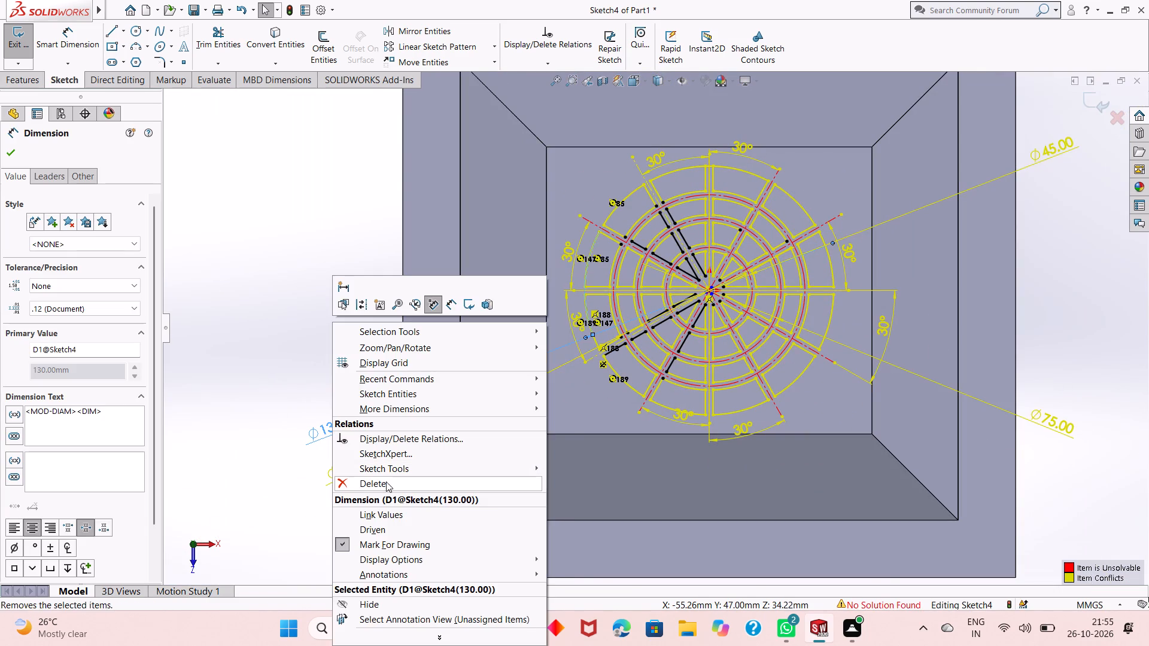
left_click(391, 483)
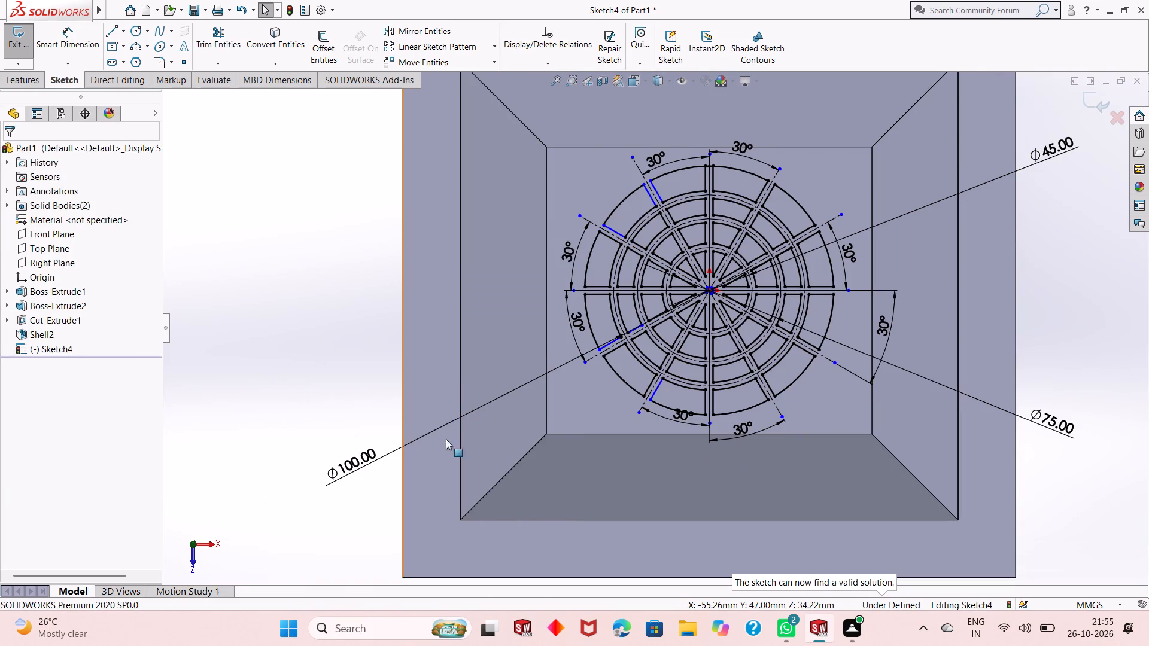
Fix the outer corner of the outermost-ring opening just above the shallower lower-left spoke.
scroll(676, 315, "down", 3)
key("Escape")
key("Escape")
key("Escape")
scroll(557, 368, "down", 3)
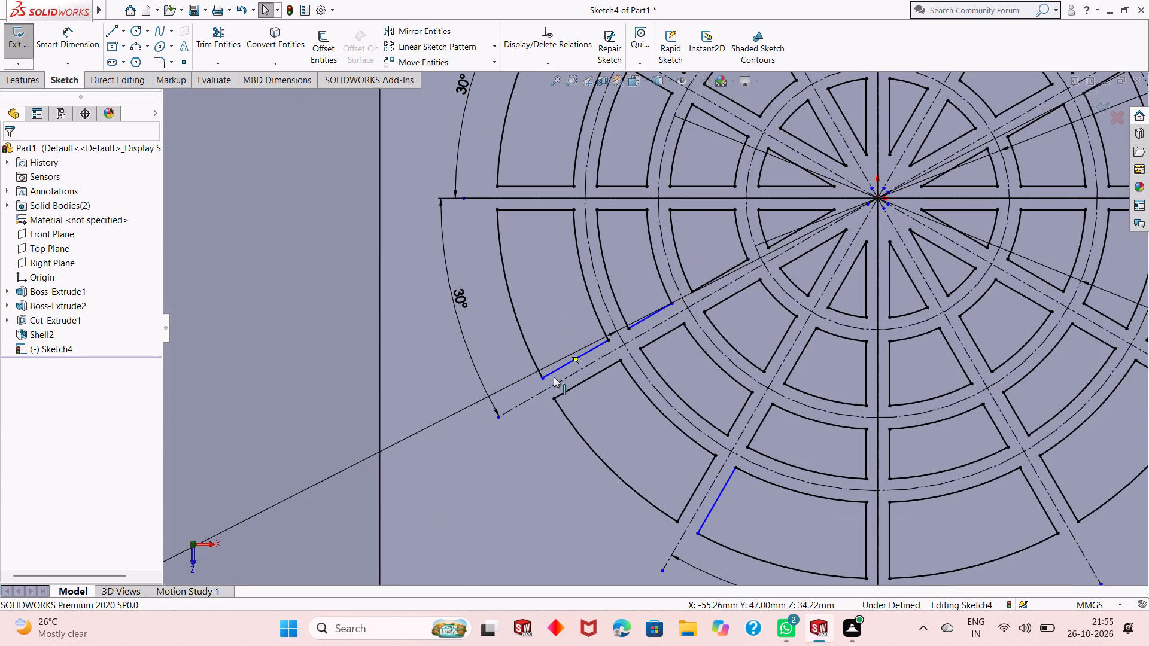
left_click(544, 379)
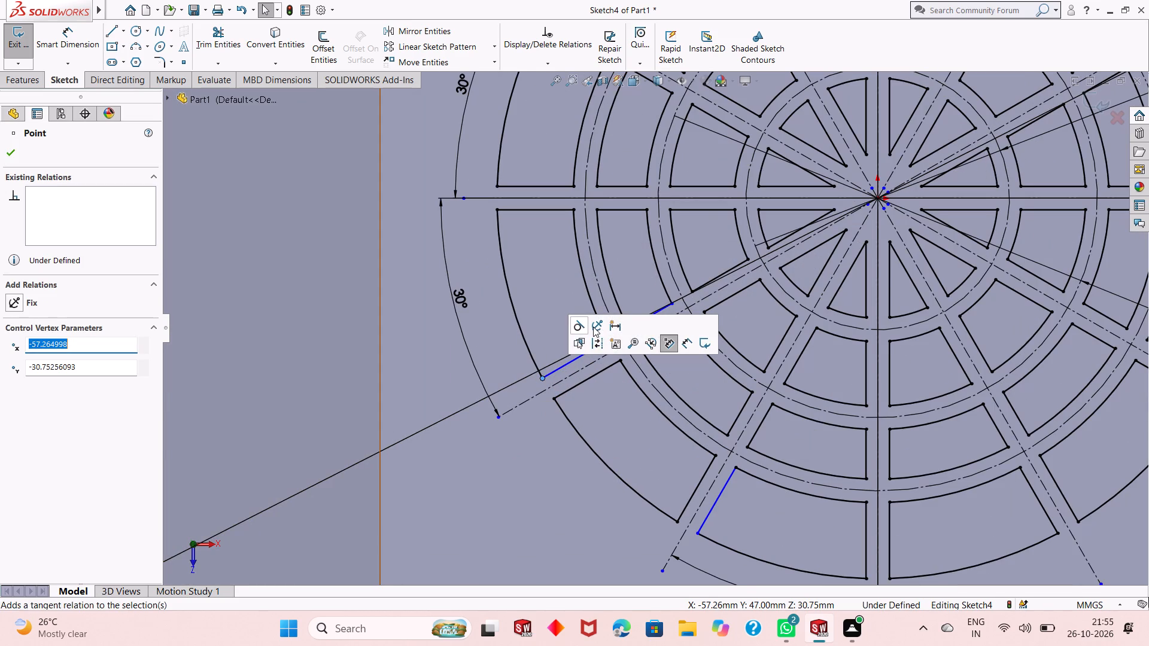
left_click(594, 326)
key("Escape")
key("Escape")
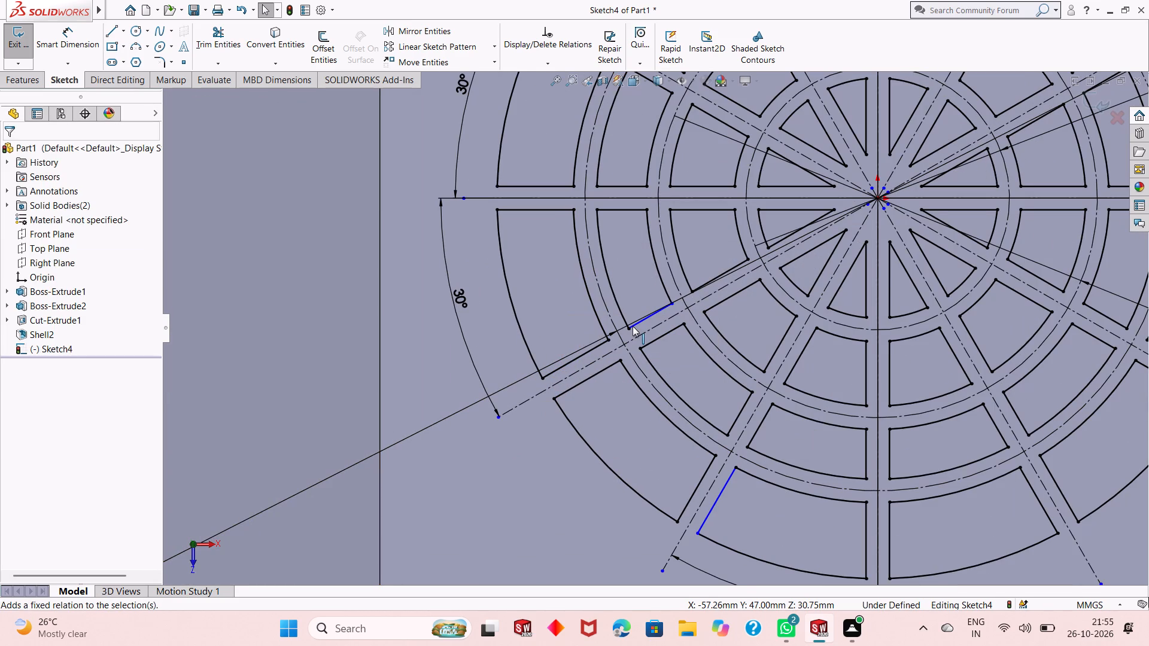
Fix the outer and inner corners of the third-ring opening just above the shallower lower-left spoke.
left_click(630, 327)
left_click(682, 266)
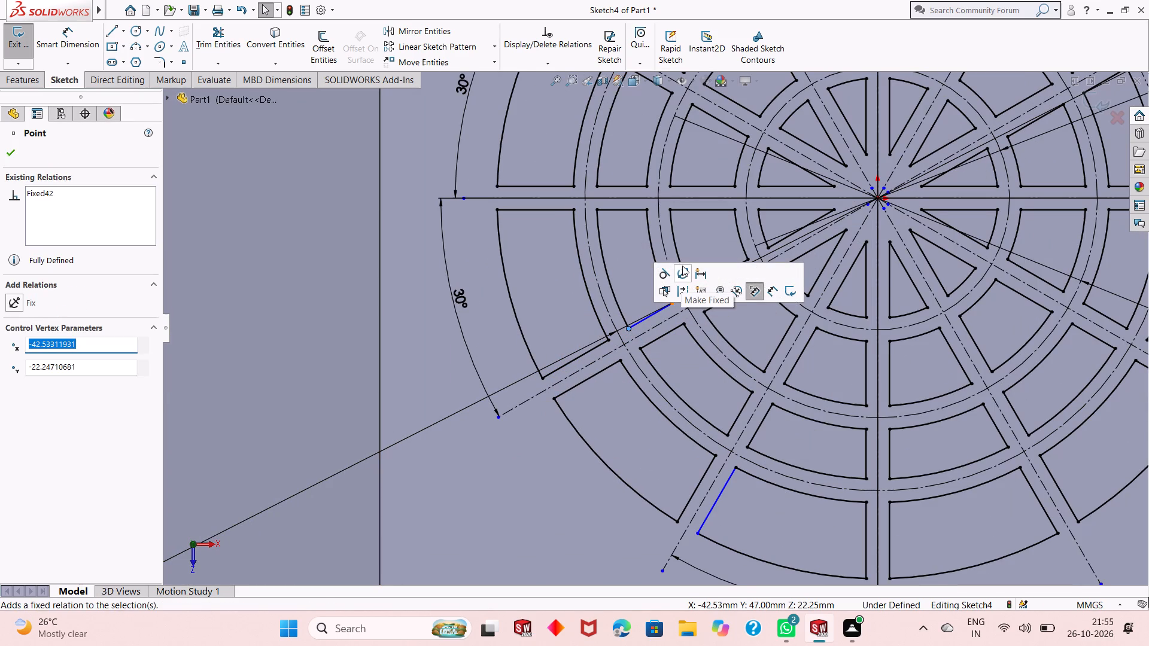
key("Escape")
key("Escape")
key("Escape")
left_click(670, 304)
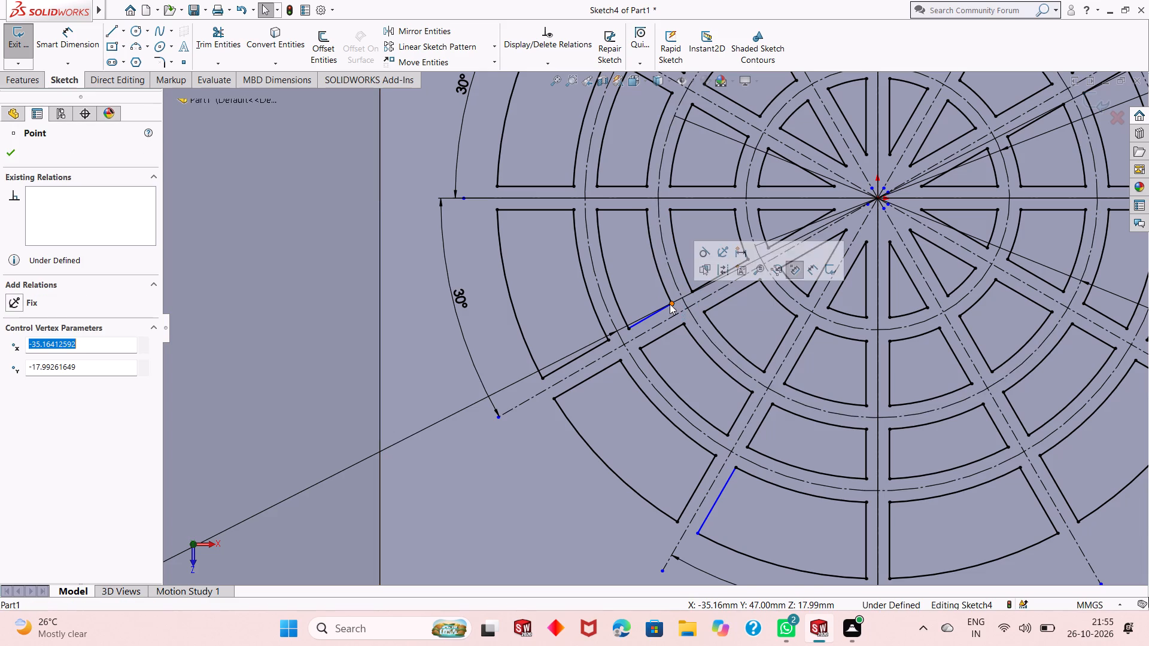
left_click(717, 252)
key("Escape")
key("Escape")
Fix the outer corner of the outermost-ring opening just right of the steeper lower-left spoke.
scroll(677, 373, "up", 3)
scroll(691, 459, "down", 3)
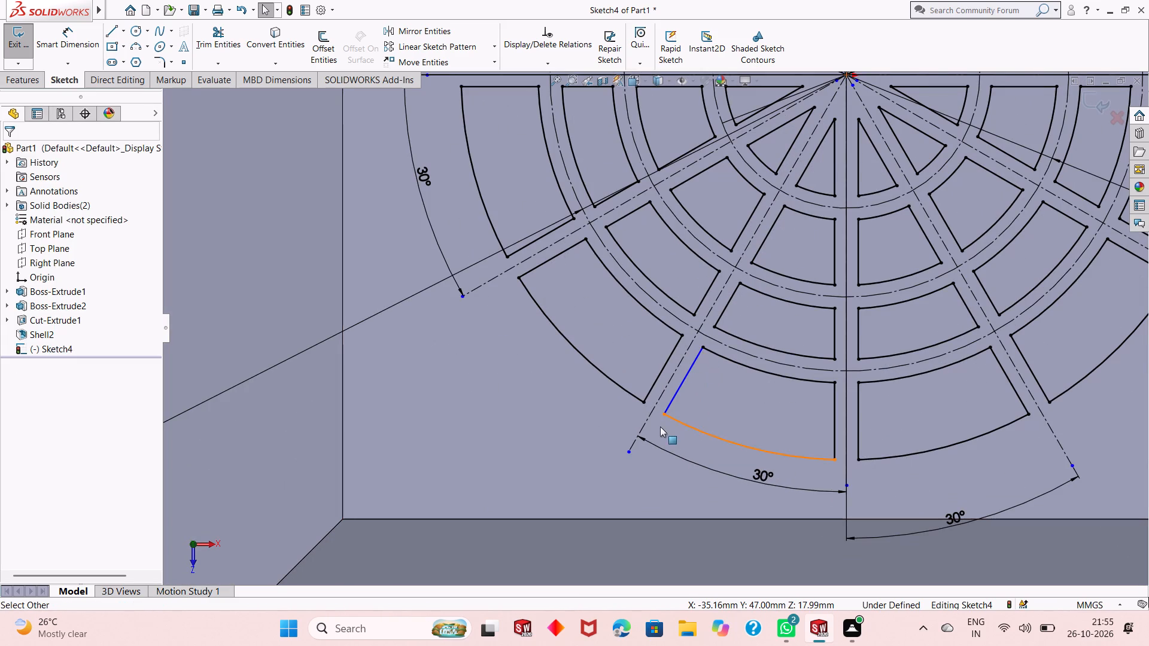
left_click(664, 417)
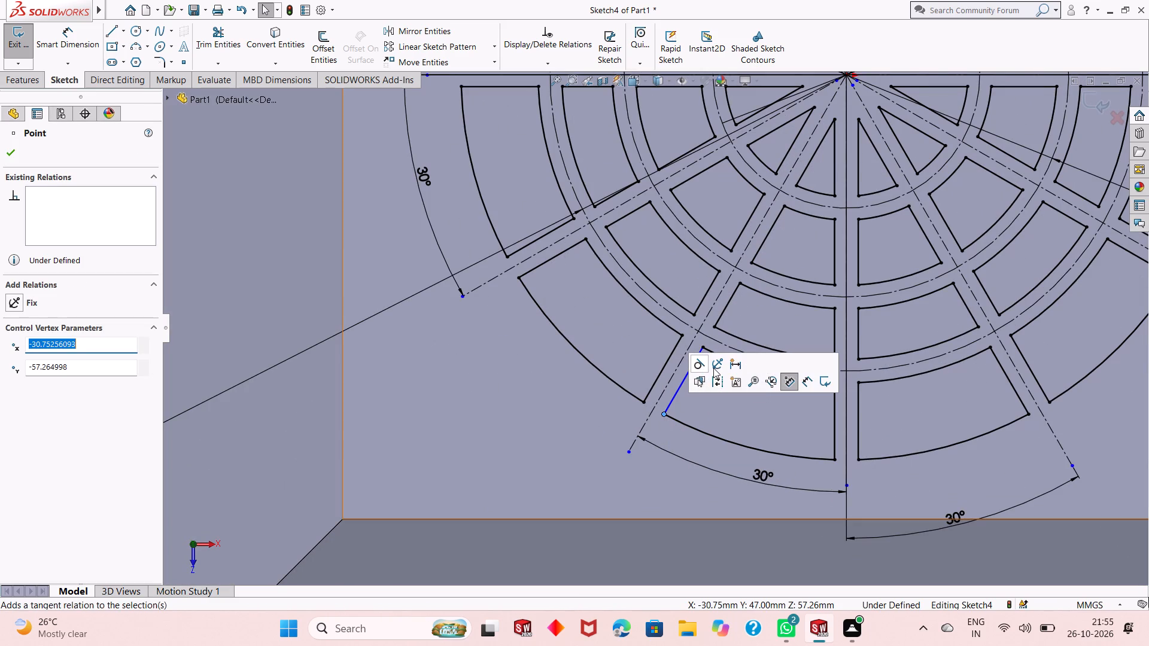
left_click(714, 368)
scroll(662, 446, "up", 2)
key("Escape")
key("Escape")
key("Escape")
Fix the outer corner of the outermost-ring opening just above the shallower upper-left spoke.
scroll(665, 385, "up", 4)
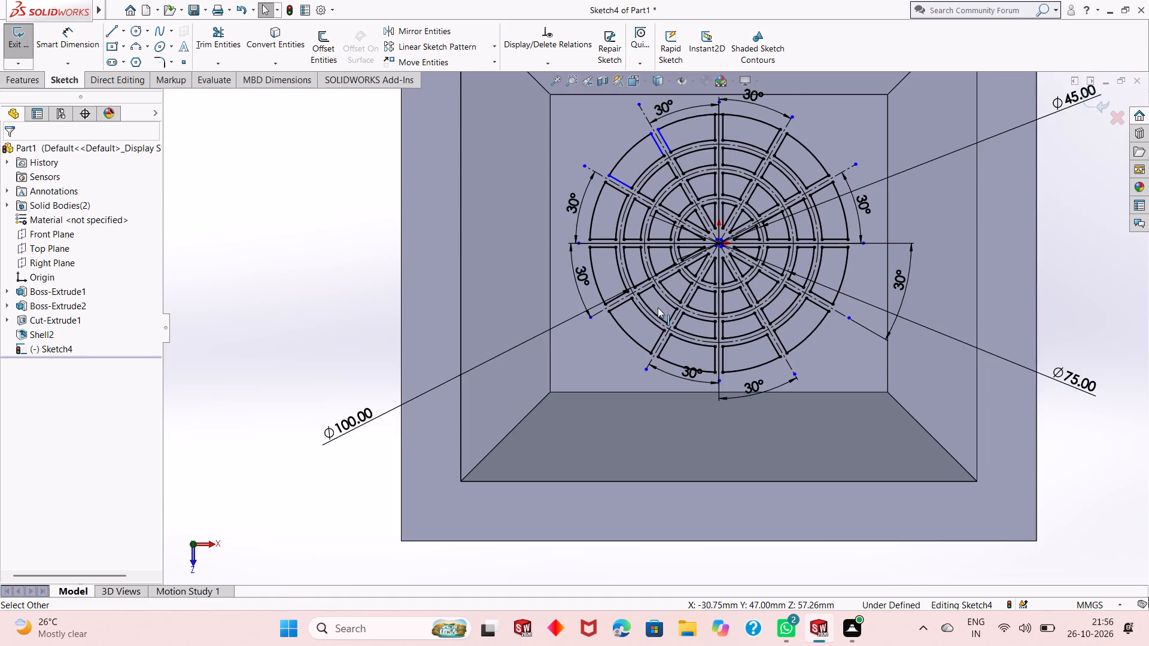
scroll(677, 95, "down", 3)
scroll(658, 249, "down", 3)
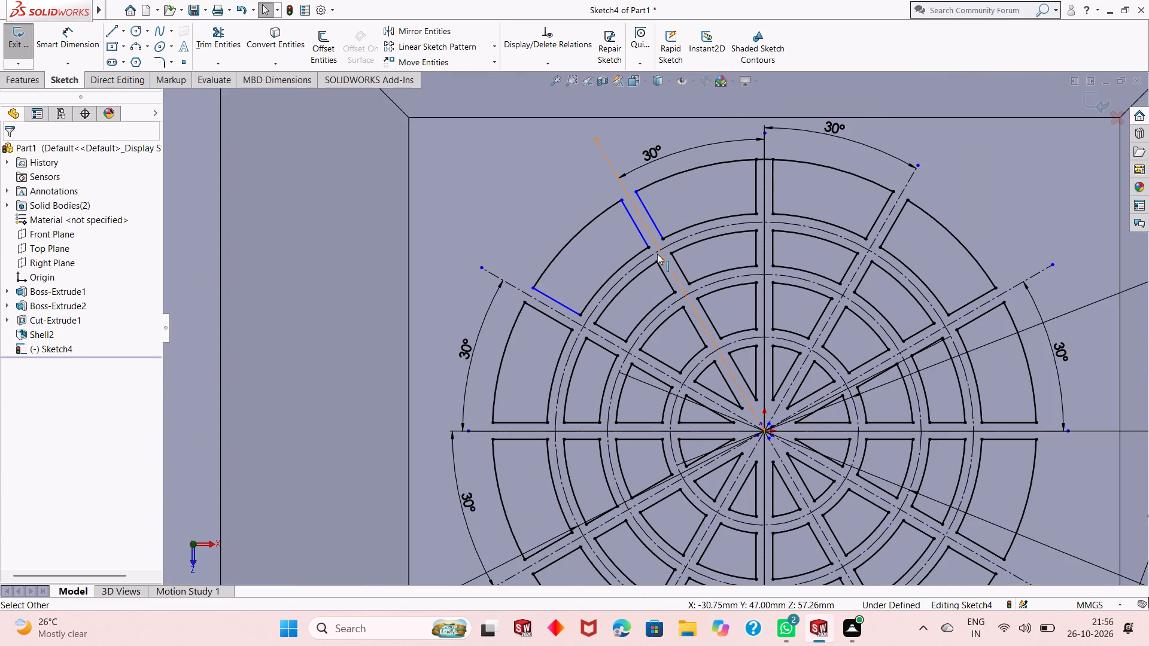
left_click(507, 300)
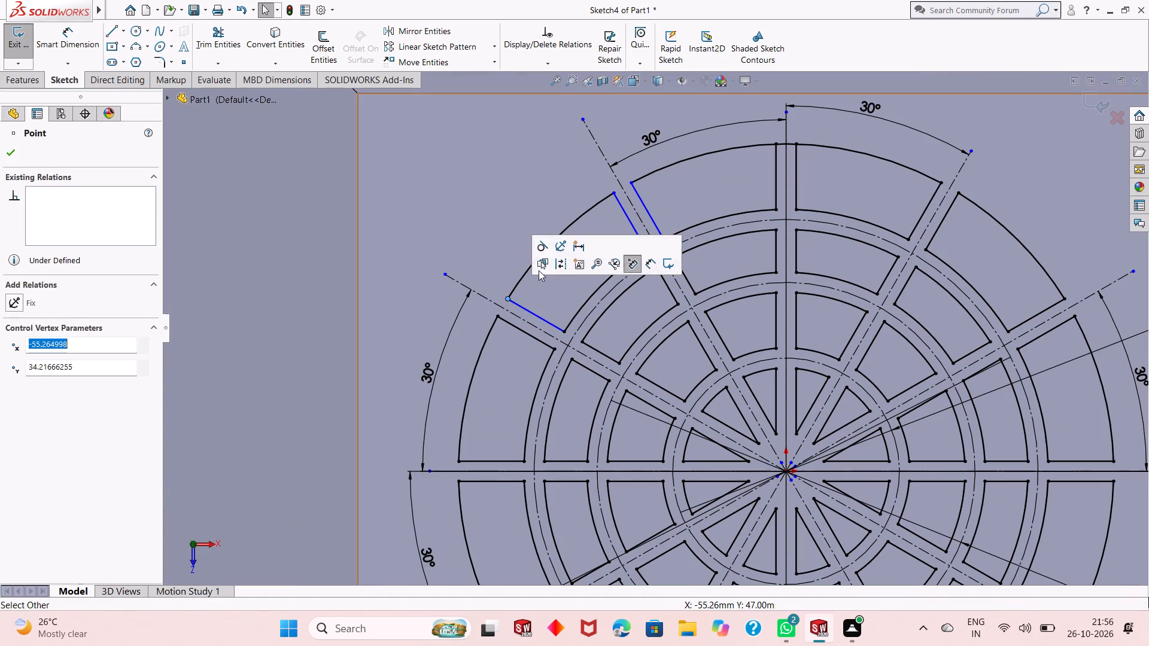
left_click(564, 252)
key("Escape")
key("Escape")
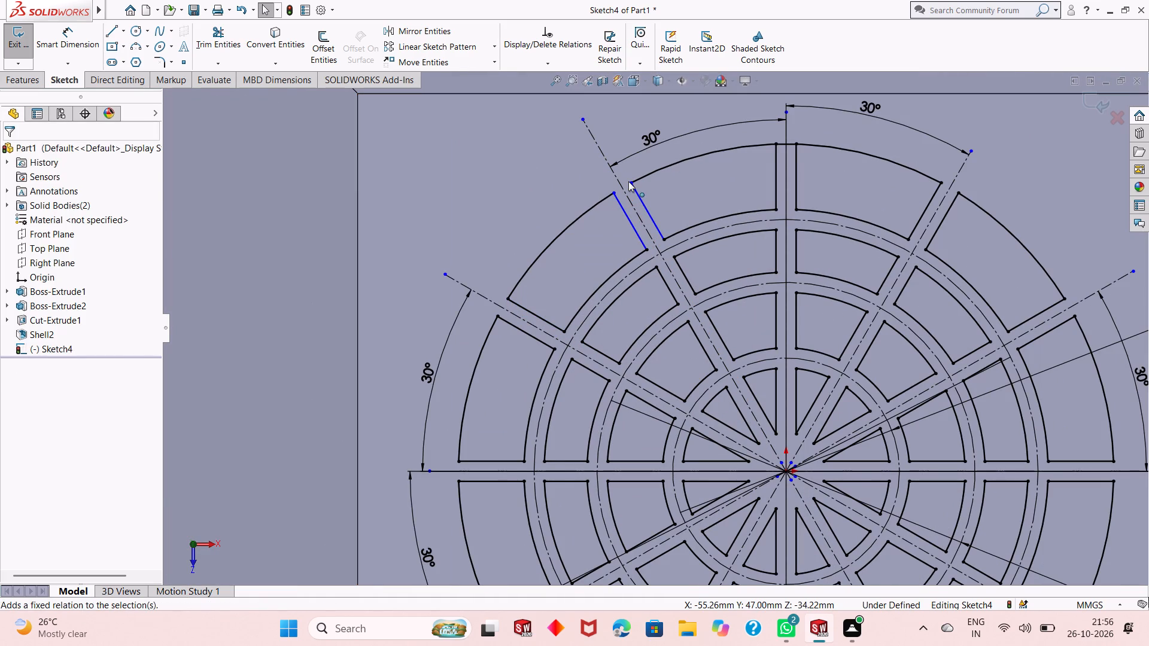
Fix the outer corner of the outermost-ring opening just right of the steeper upper-left spoke.
left_click(628, 182)
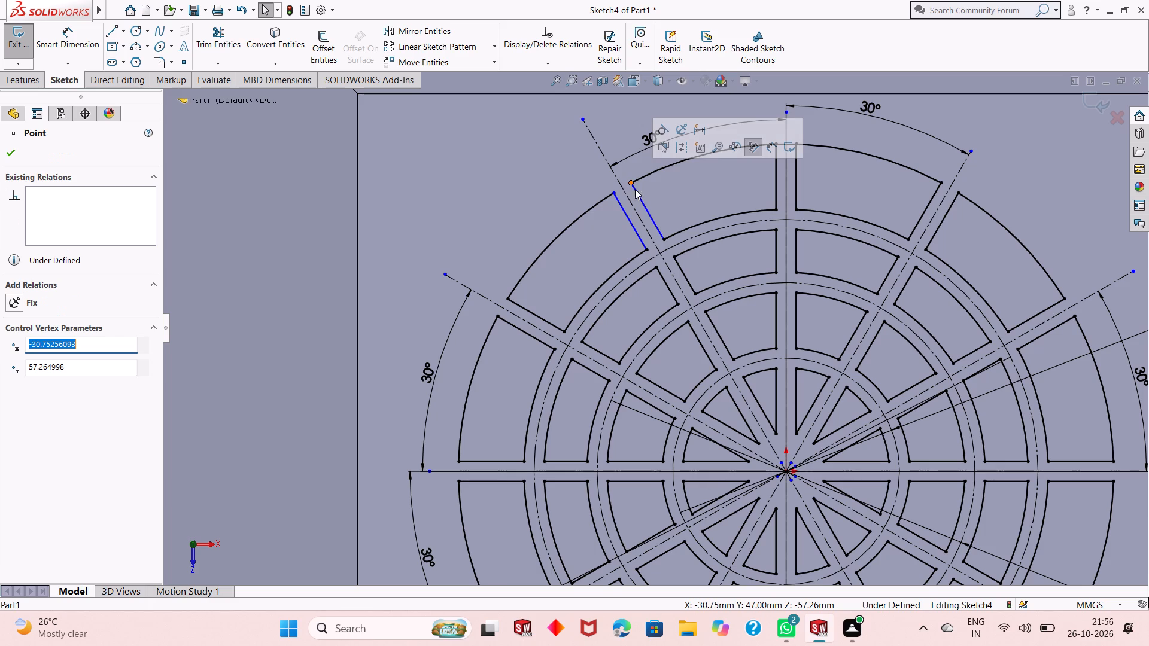
left_click(686, 130)
key("Escape")
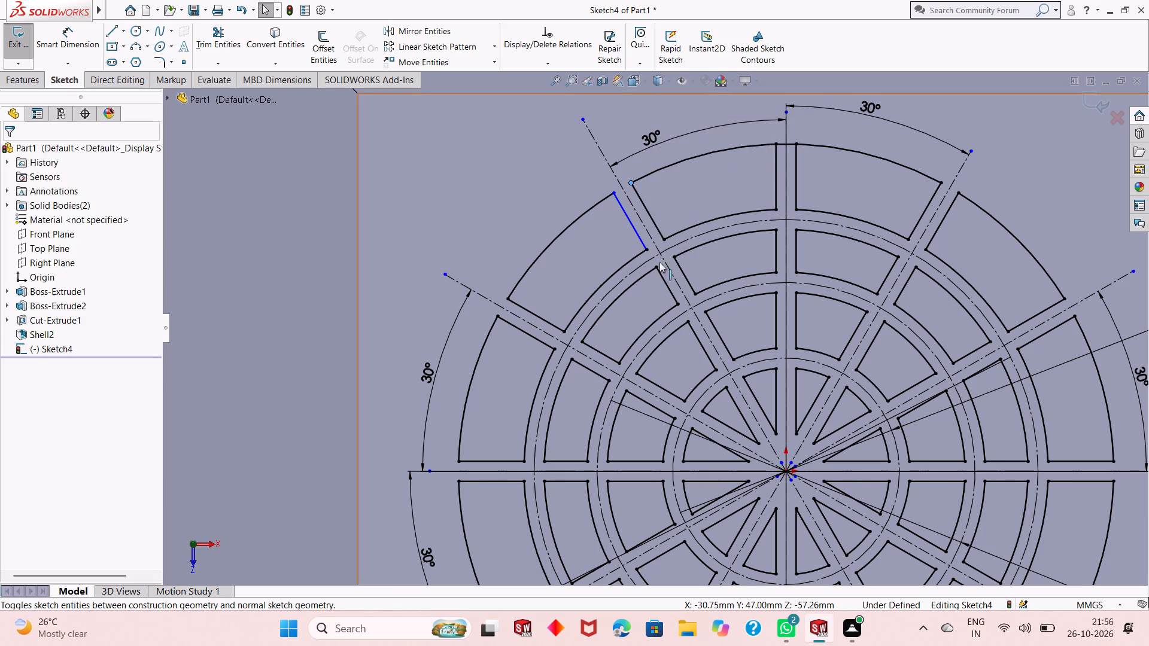
key("Escape")
Fix the outer corner of the outermost-ring opening just left of the steeper upper-left spoke.
scroll(628, 215, "down", 5)
left_click(610, 196)
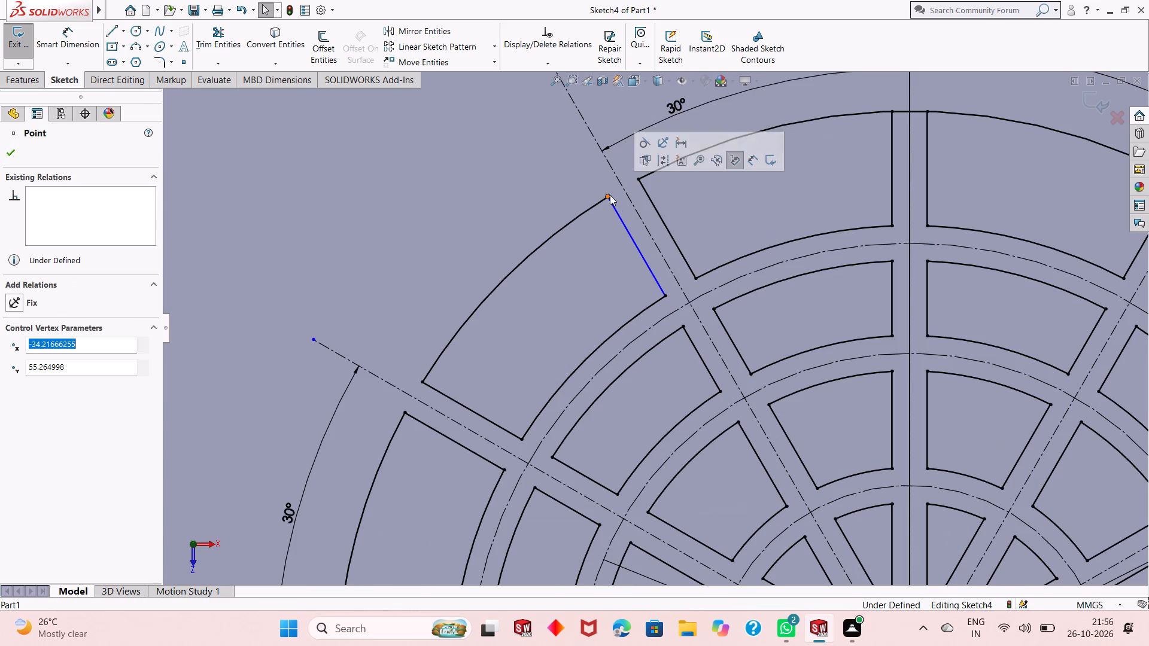
left_click(659, 145)
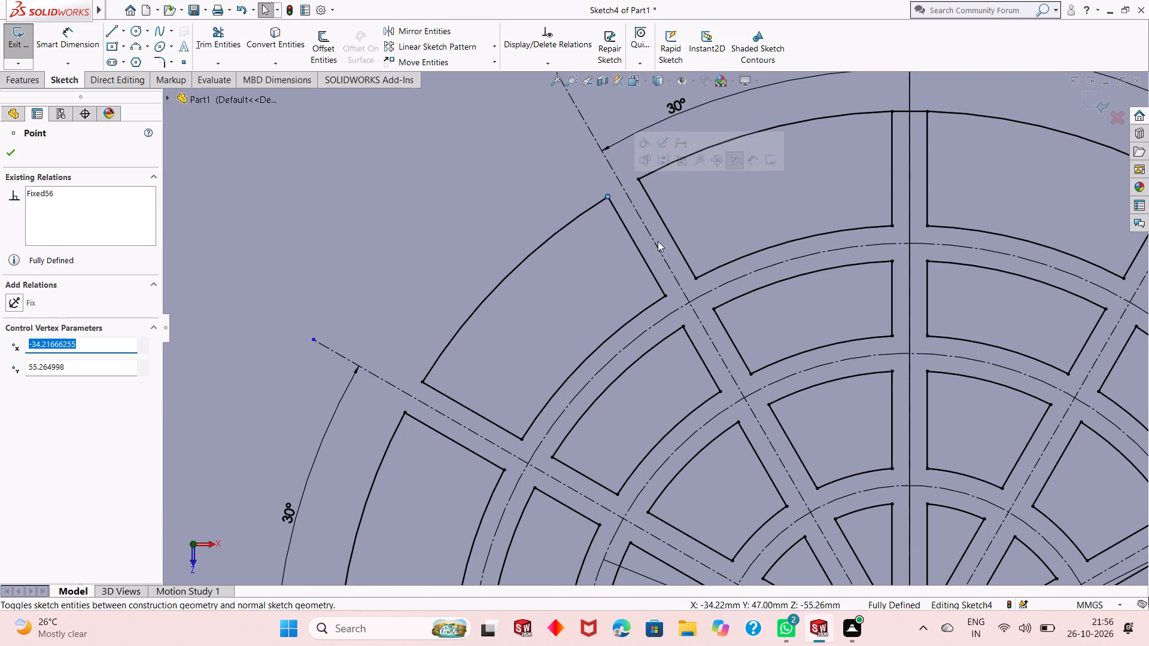
key("Escape")
Set the X coordinate of the loose point near the centre on the shallower lower-right spoke to 0.
scroll(597, 305, "up", 7)
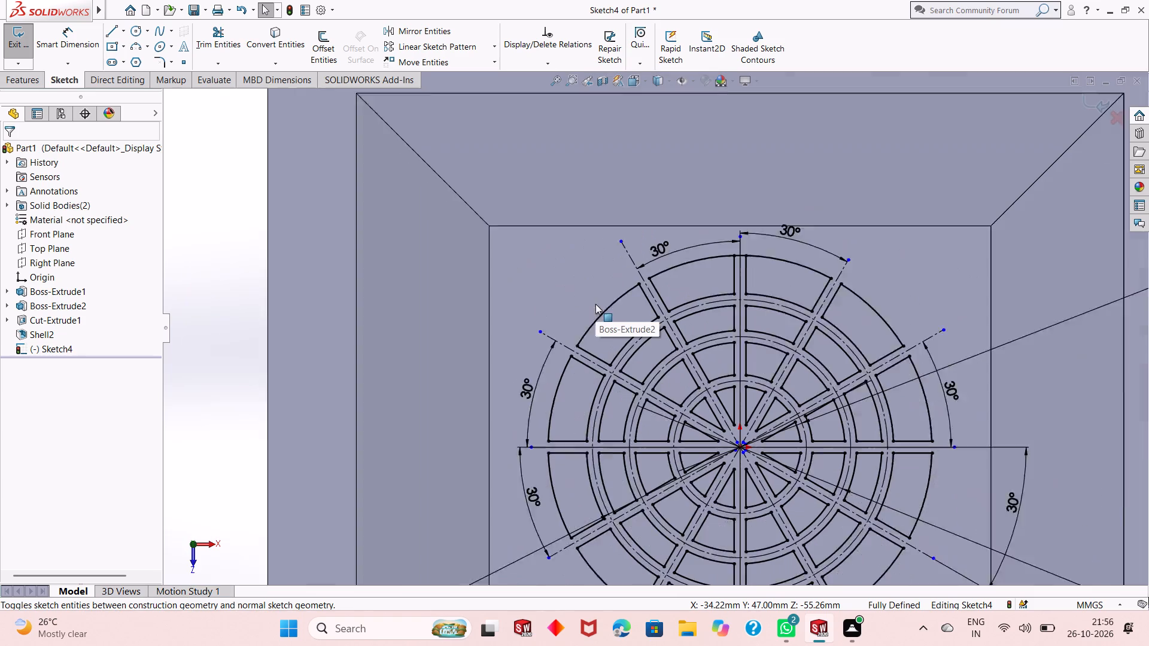
scroll(742, 450, "down", 3)
scroll(700, 399, "down", 5)
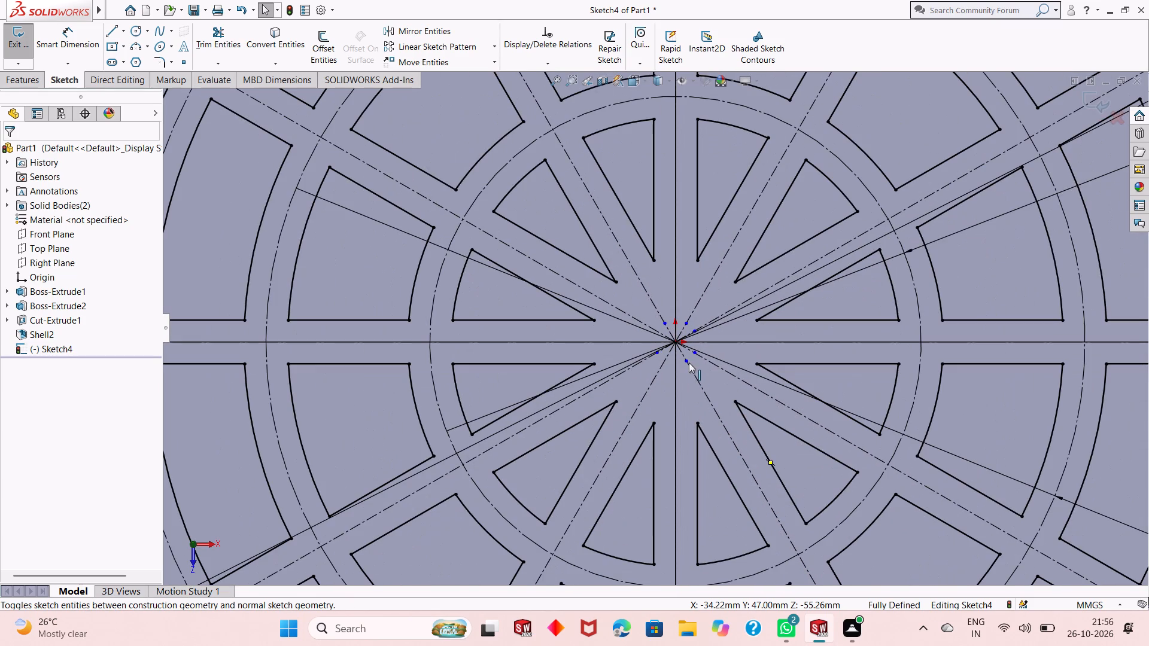
left_click(698, 352)
key("Escape")
key("Escape")
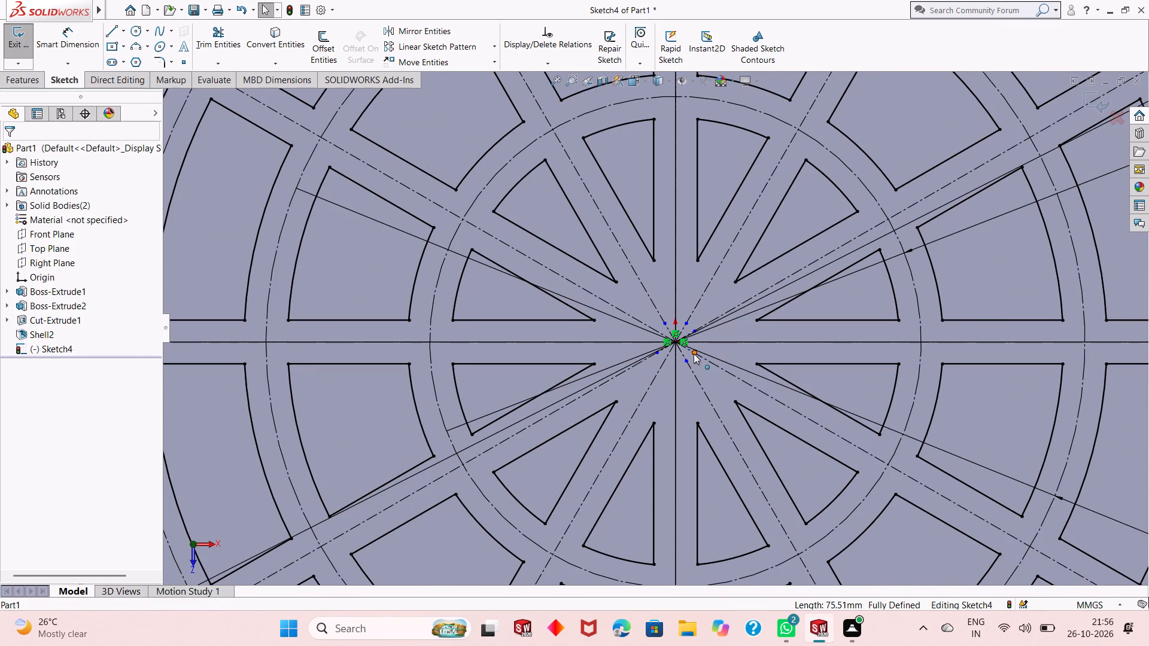
key("Escape")
left_click(694, 356)
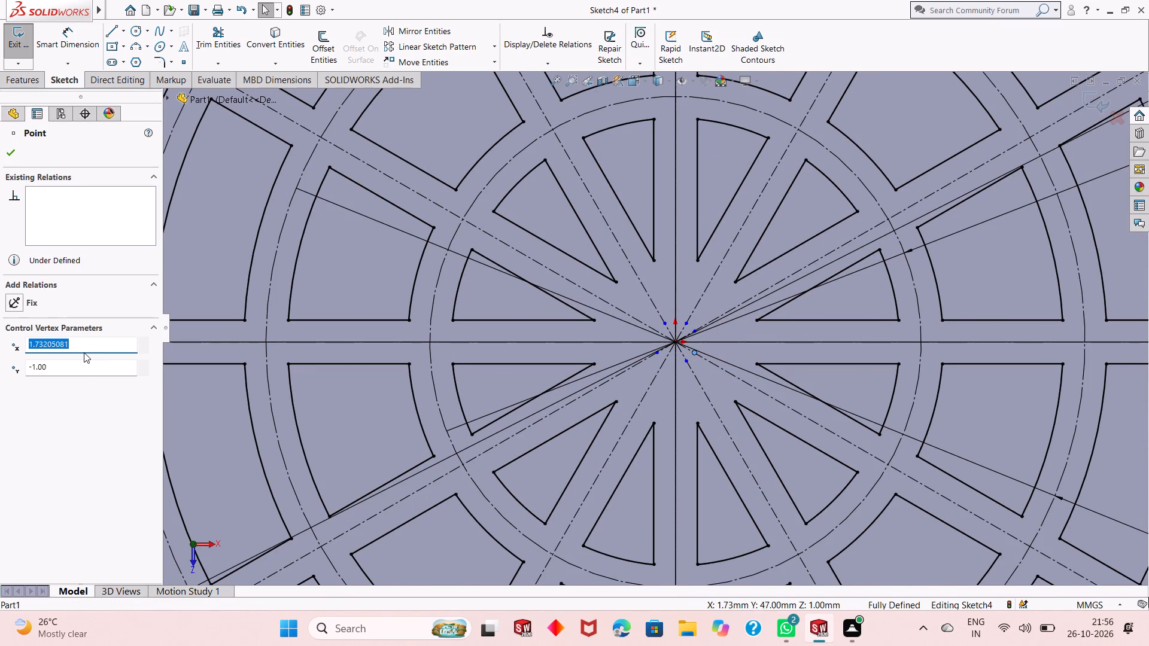
key("0")
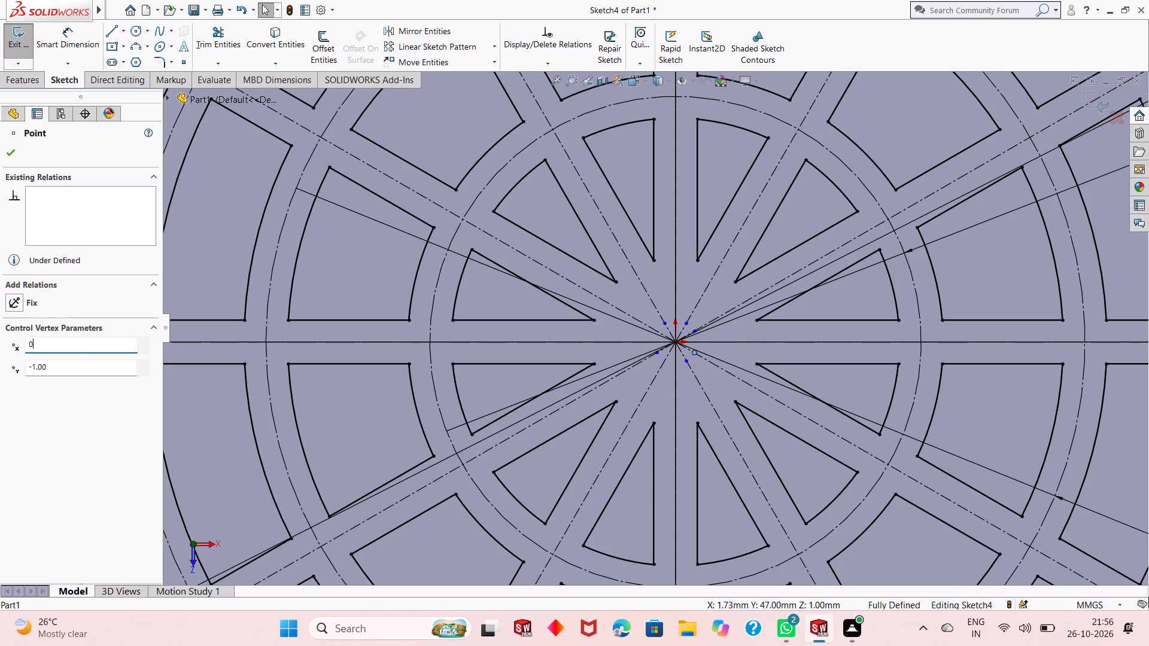
key("Return")
key("Escape")
key("Escape")
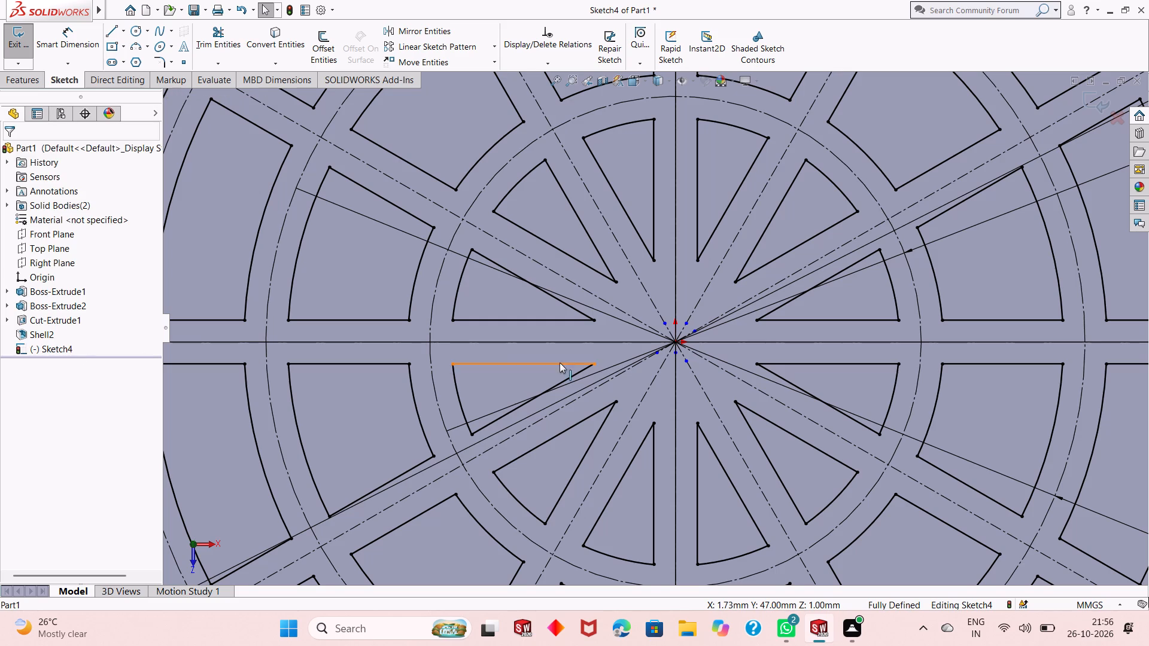
Set the Y coordinate of the loose point directly below the grille centre to 0.
scroll(649, 348, "down", 5)
left_click(712, 352)
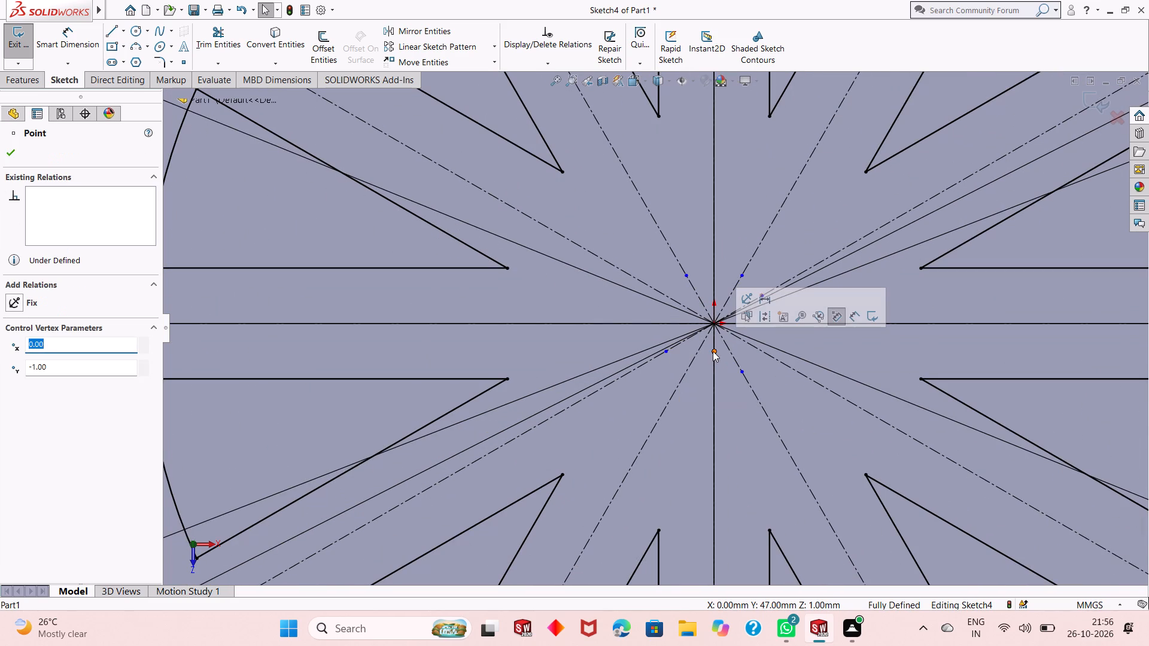
double_click(56, 367)
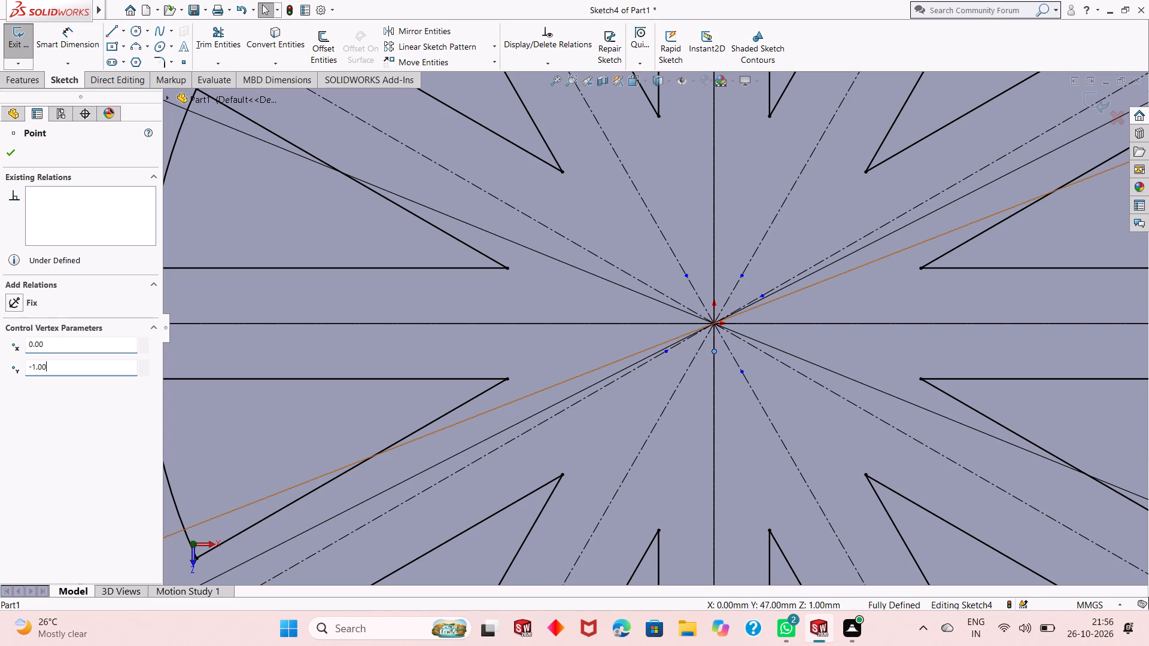
key("0")
key("Return")
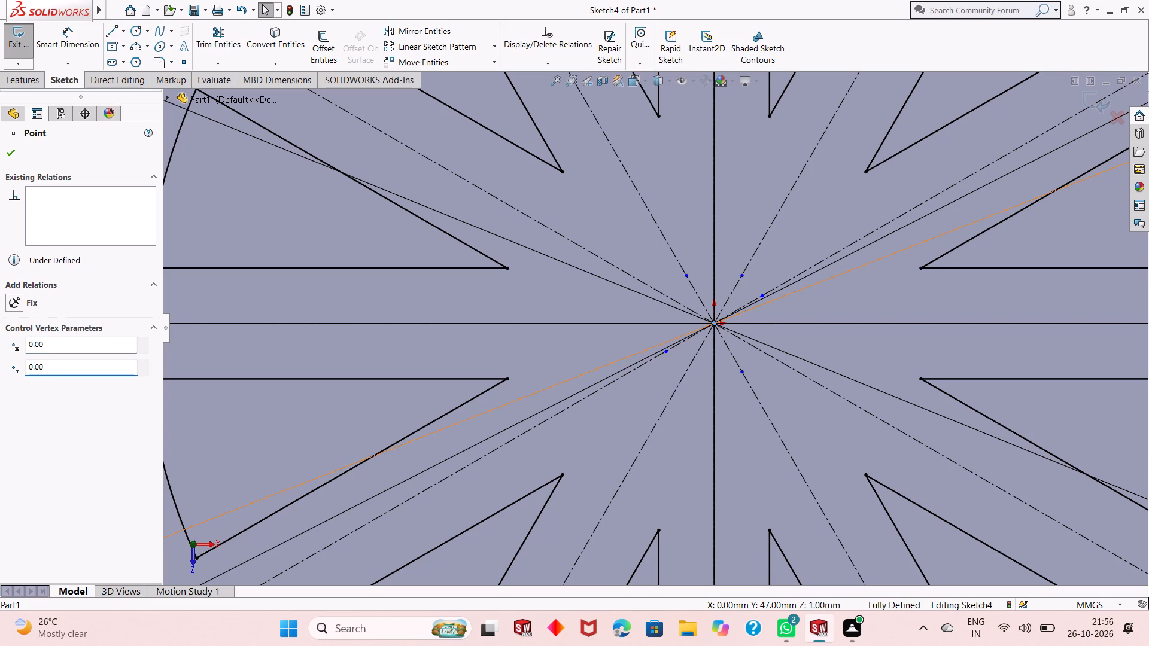
key("Escape")
key("Escape")
Fix the point at the sketch origin in the centre of the grille.
scroll(730, 318, "down", 7)
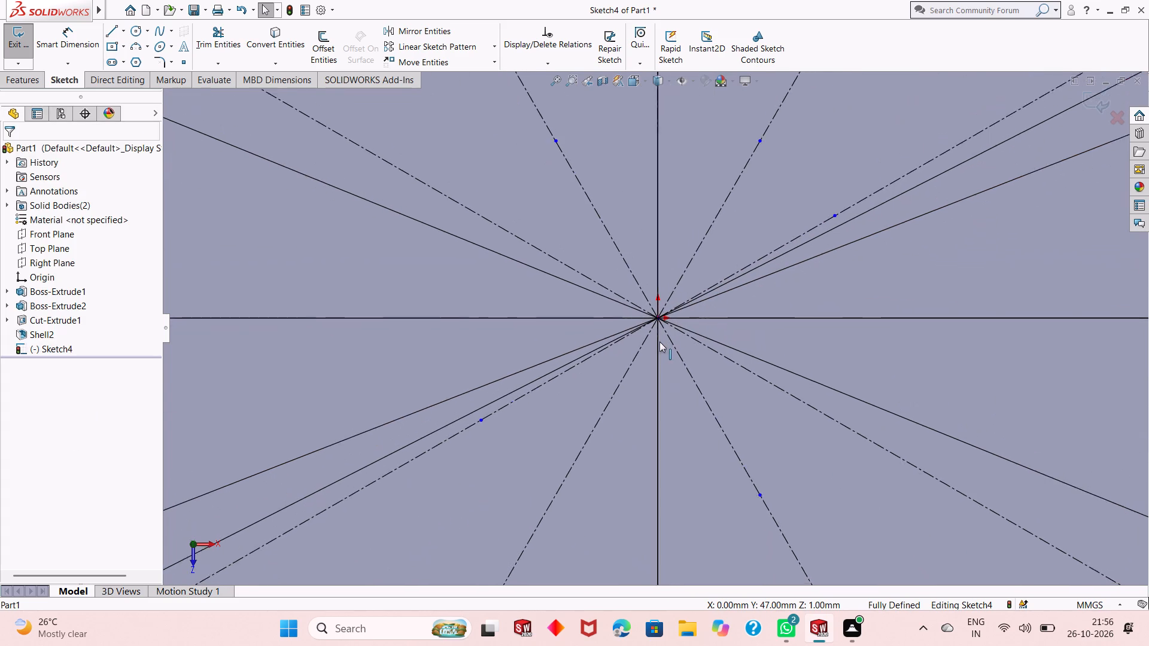
scroll(659, 342, "down", 5)
scroll(661, 281, "down", 9)
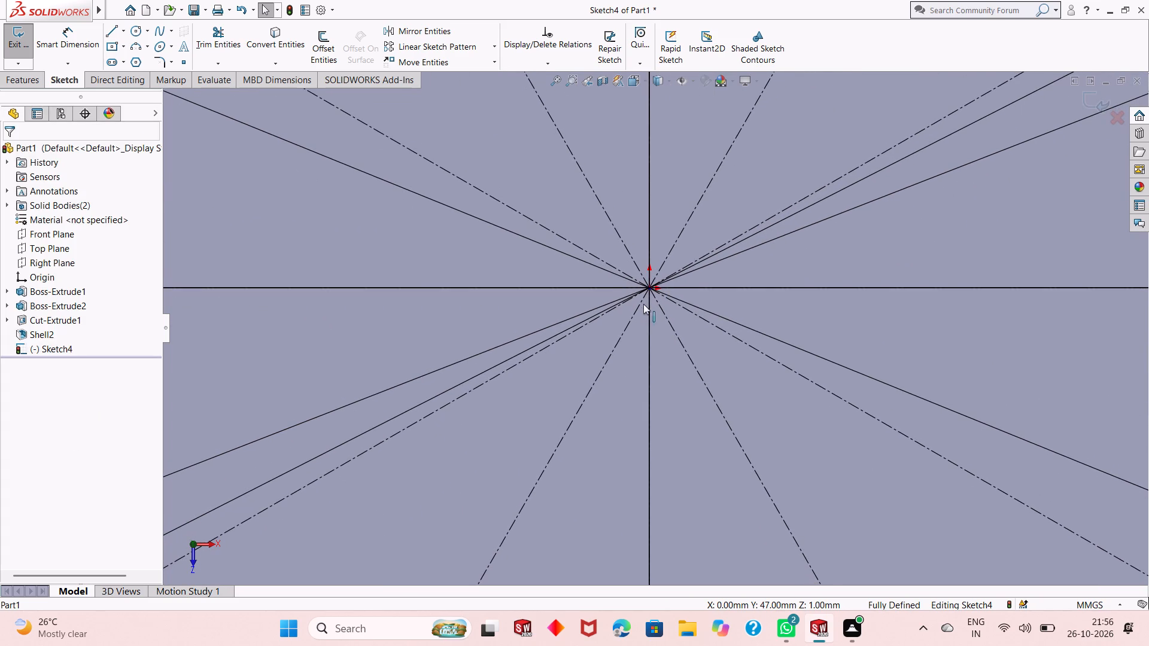
scroll(641, 300, "down", 8)
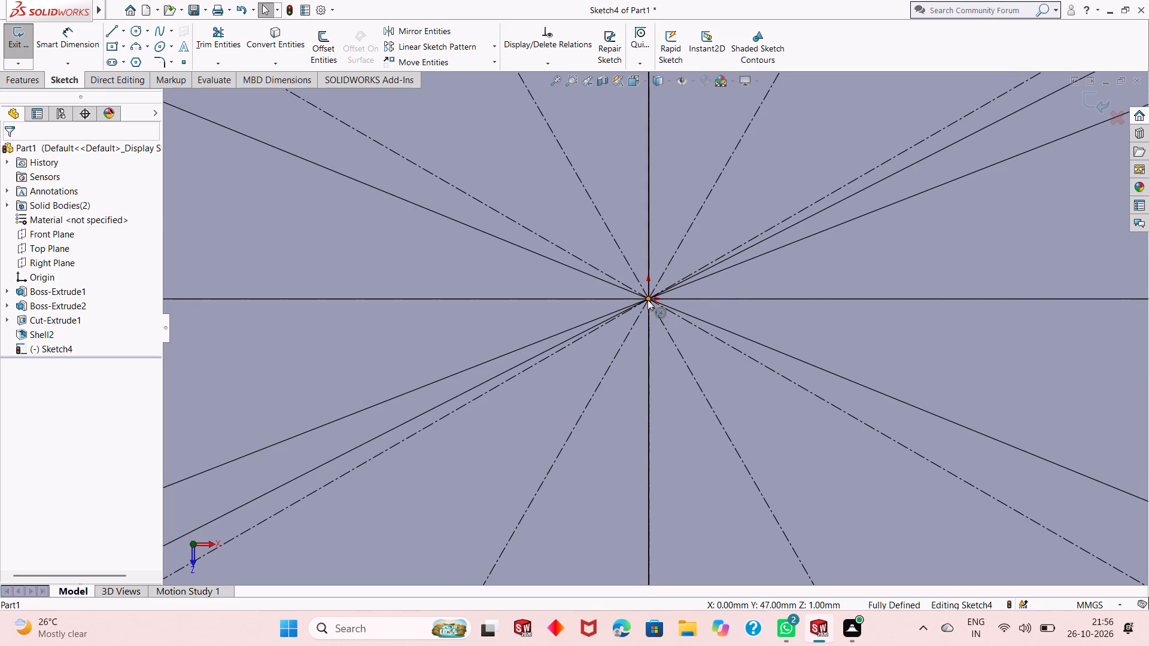
left_click(648, 300)
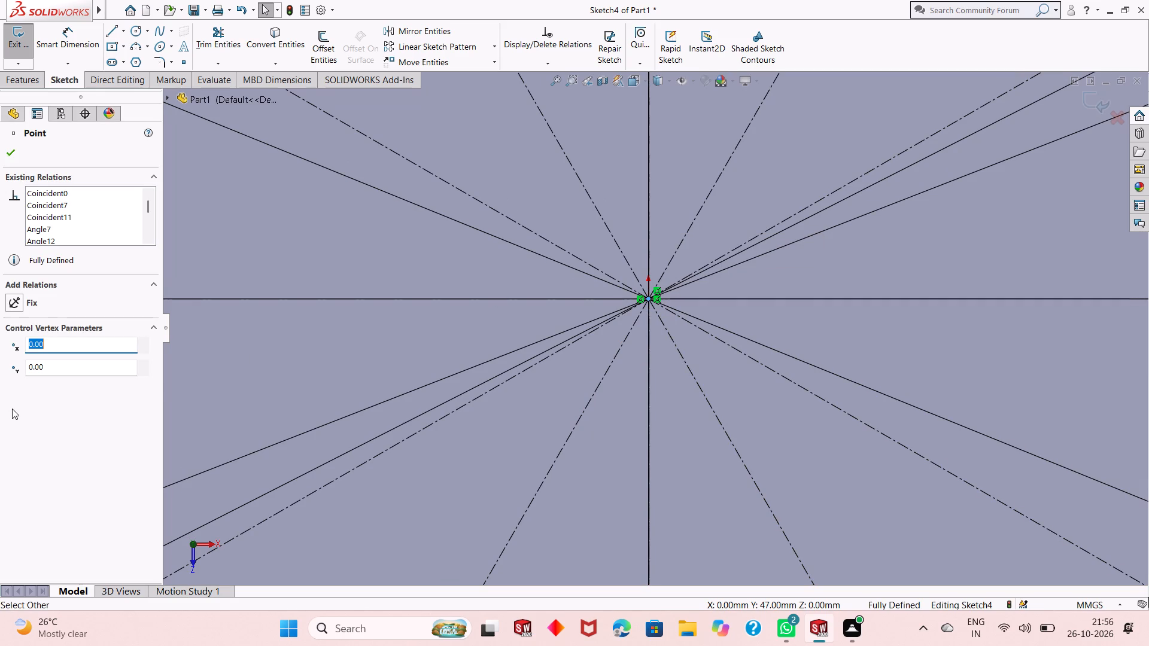
left_click(19, 306)
key("Escape")
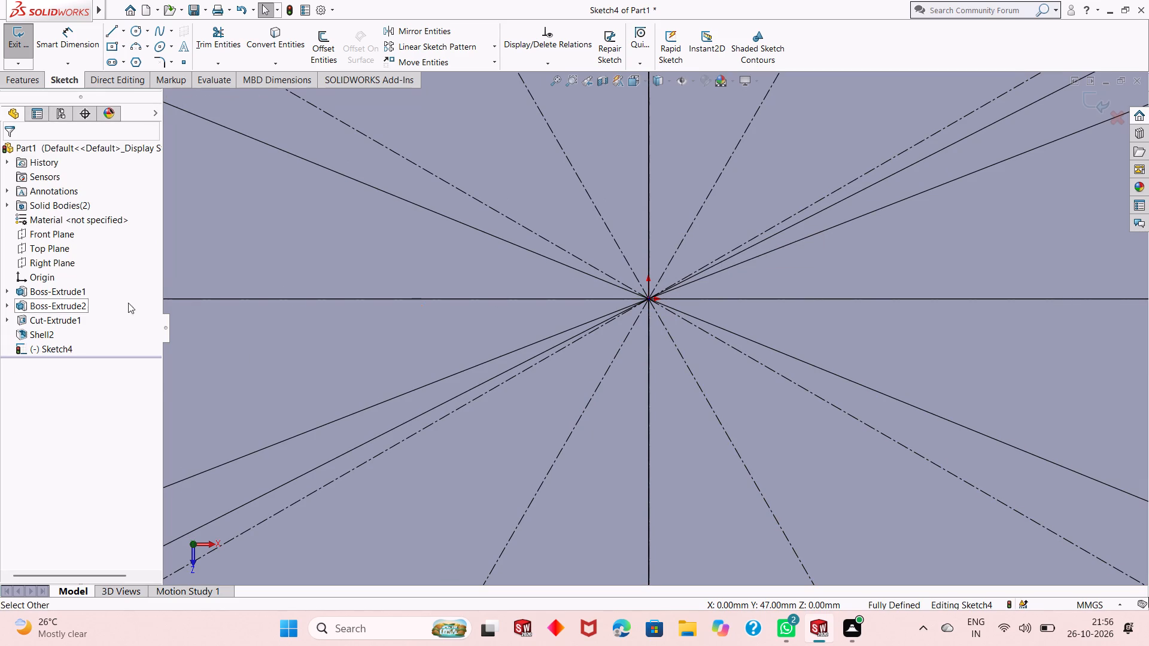
key("Escape")
scroll(622, 343, "up", 10)
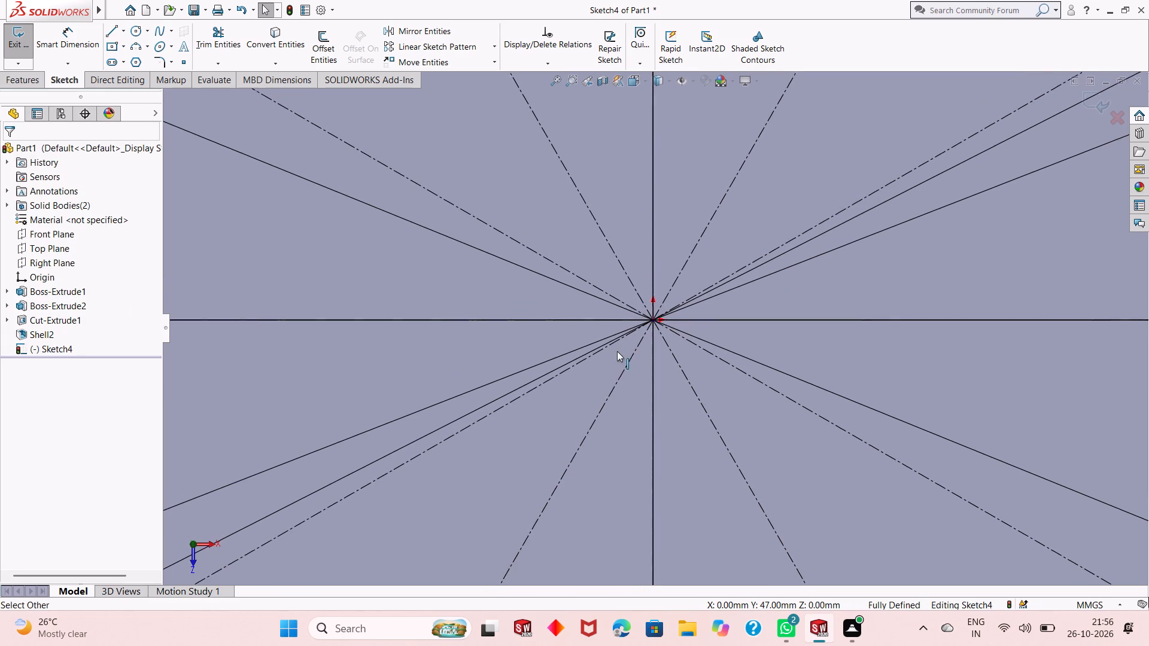
scroll(617, 351, "up", 19)
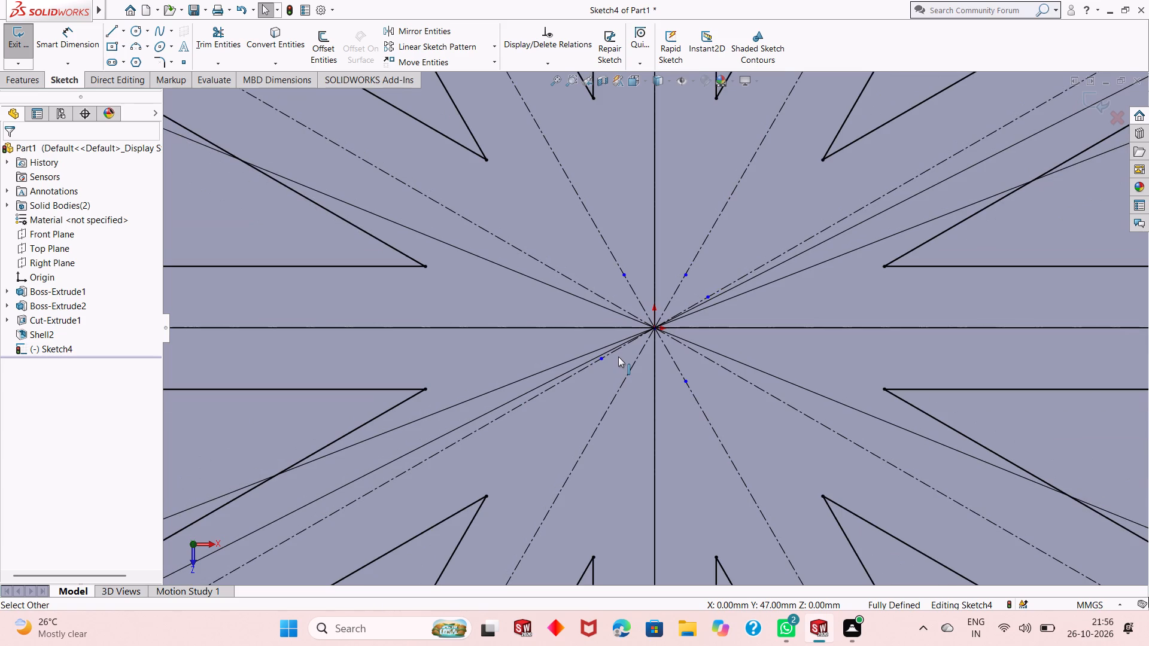
Inspect the grille sketch from its centre out to the full circular pattern.
scroll(618, 356, "up", 4)
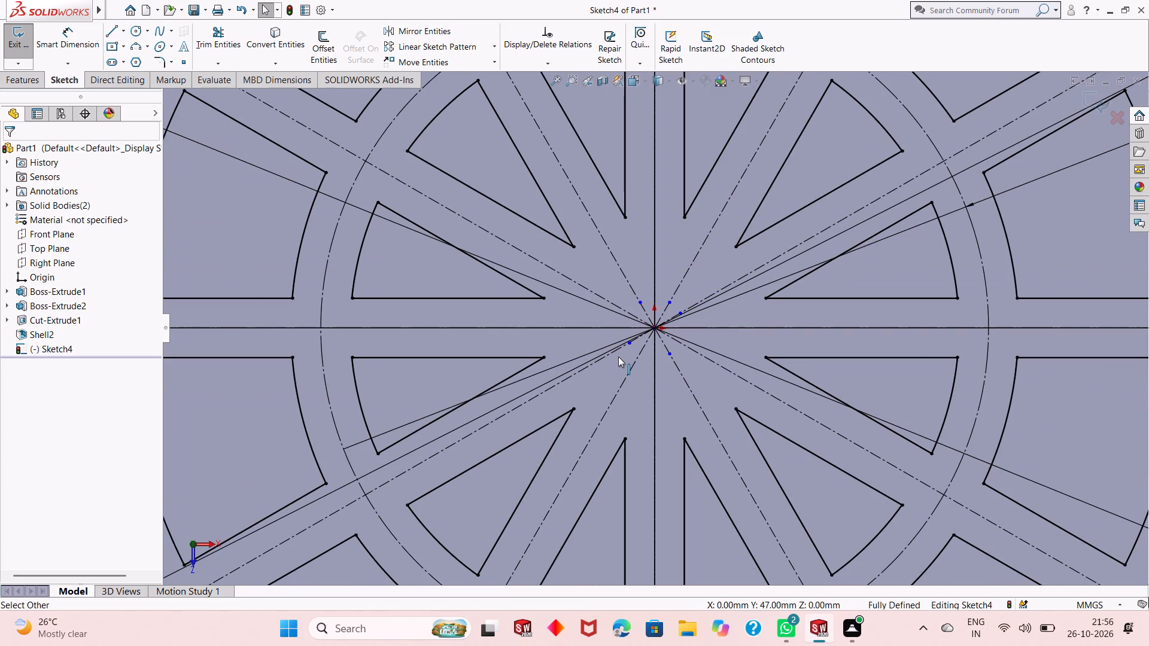
scroll(636, 341, "down", 4)
scroll(636, 348, "up", 2)
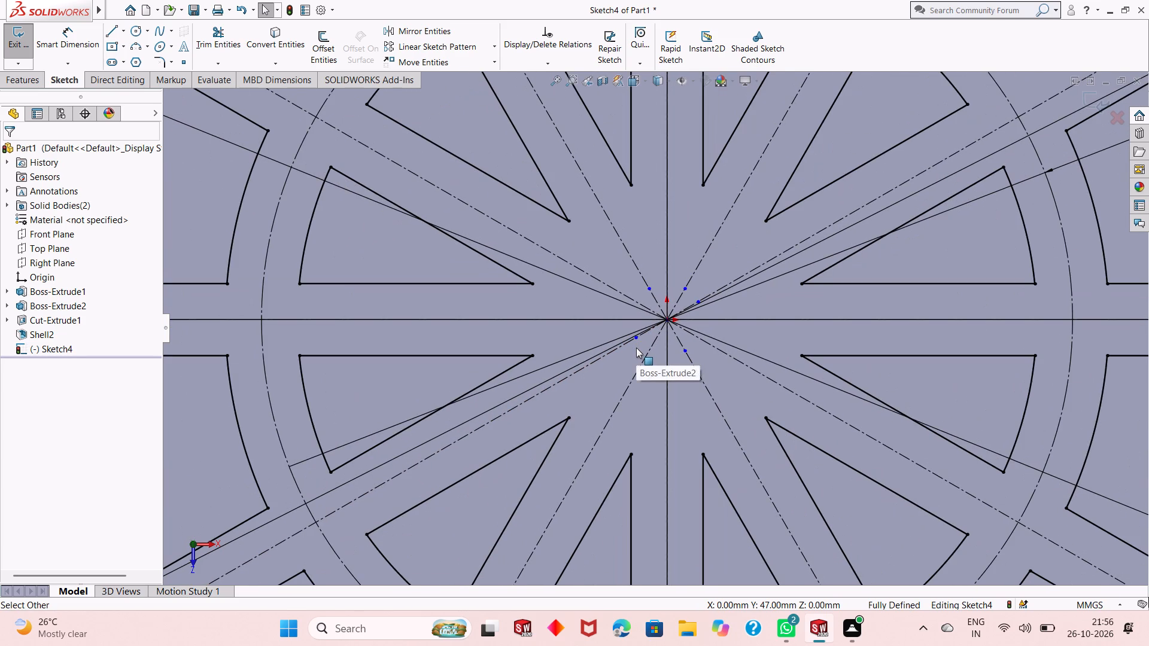
scroll(636, 348, "up", 4)
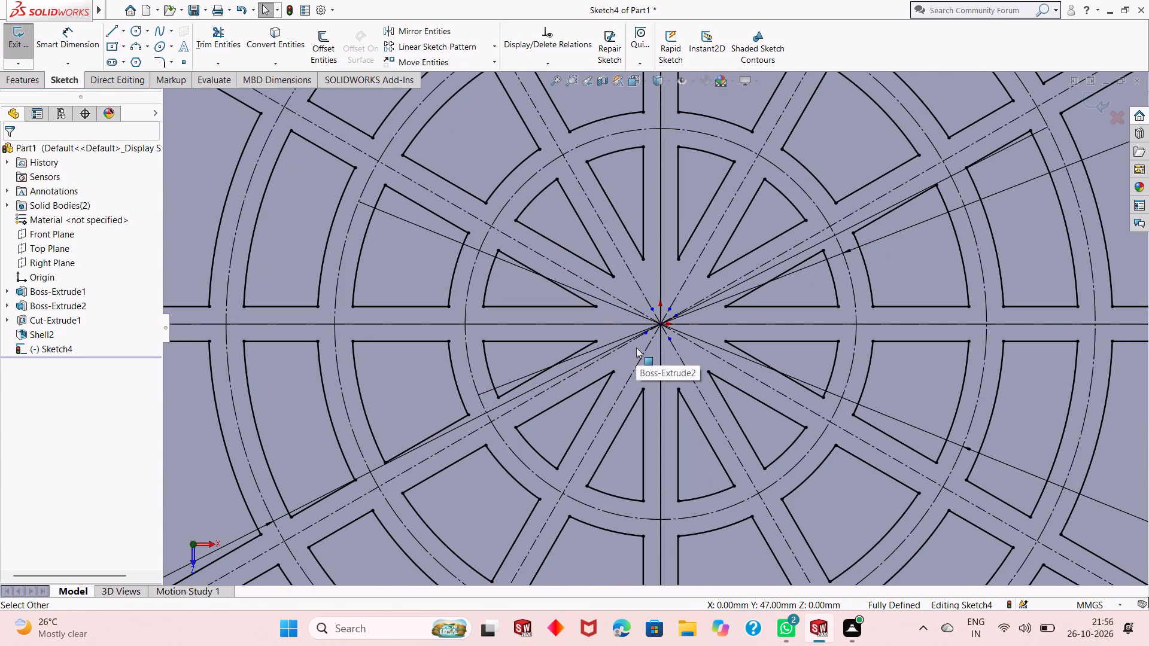
scroll(636, 348, "up", 4)
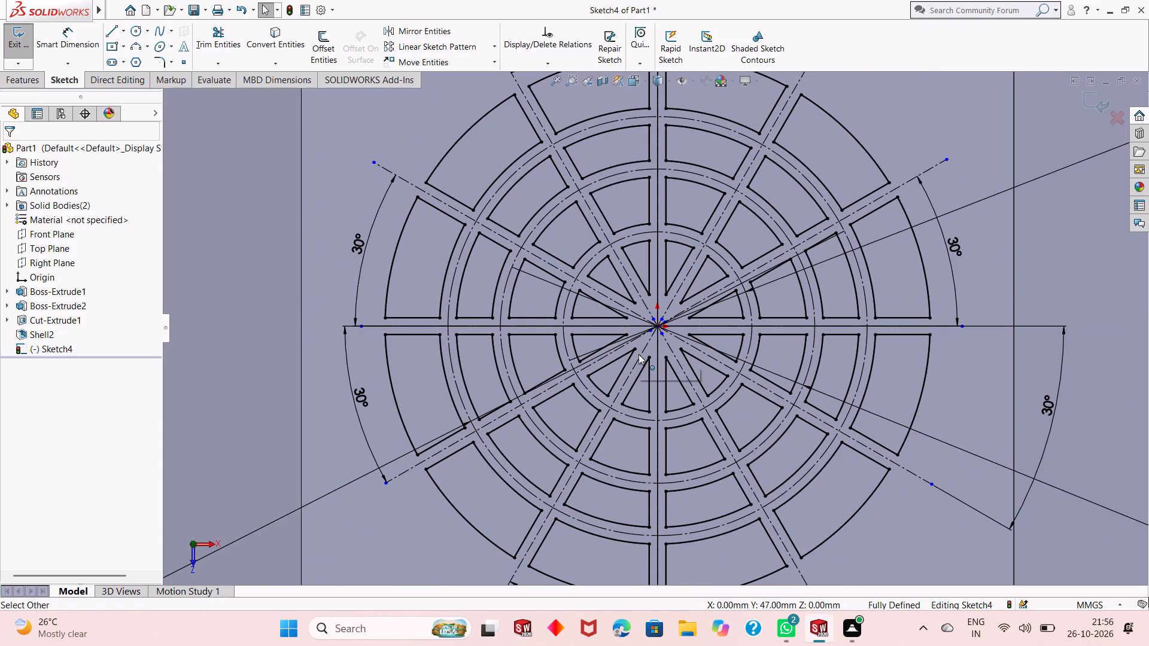
scroll(643, 388, "up", 2)
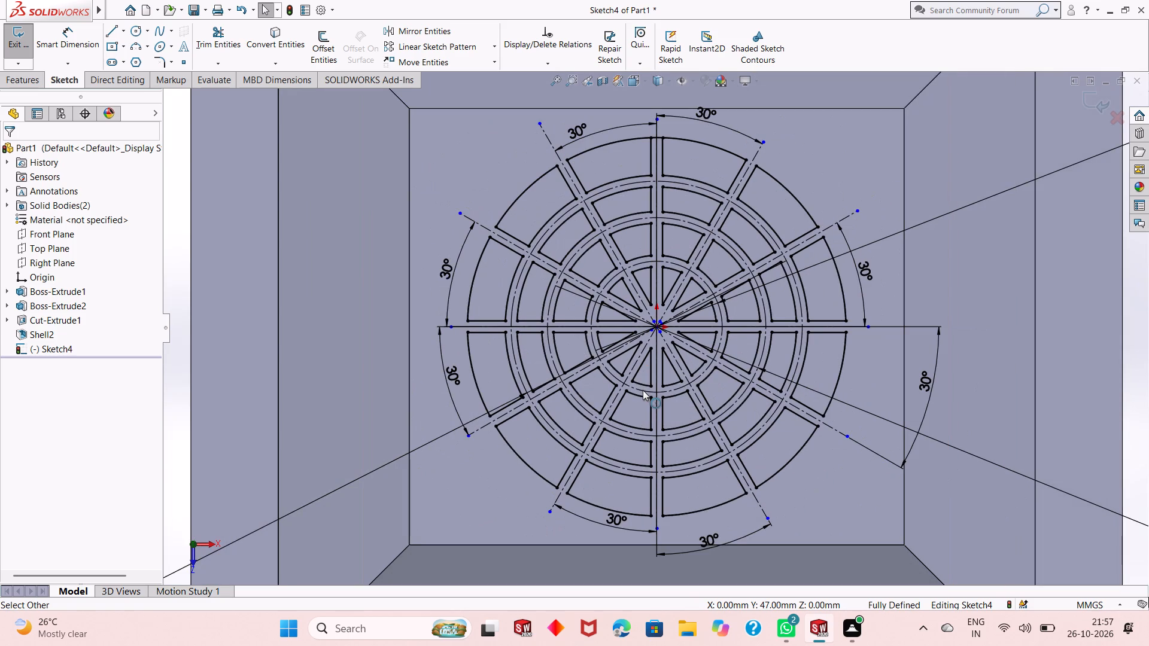
scroll(665, 339, "down", 2)
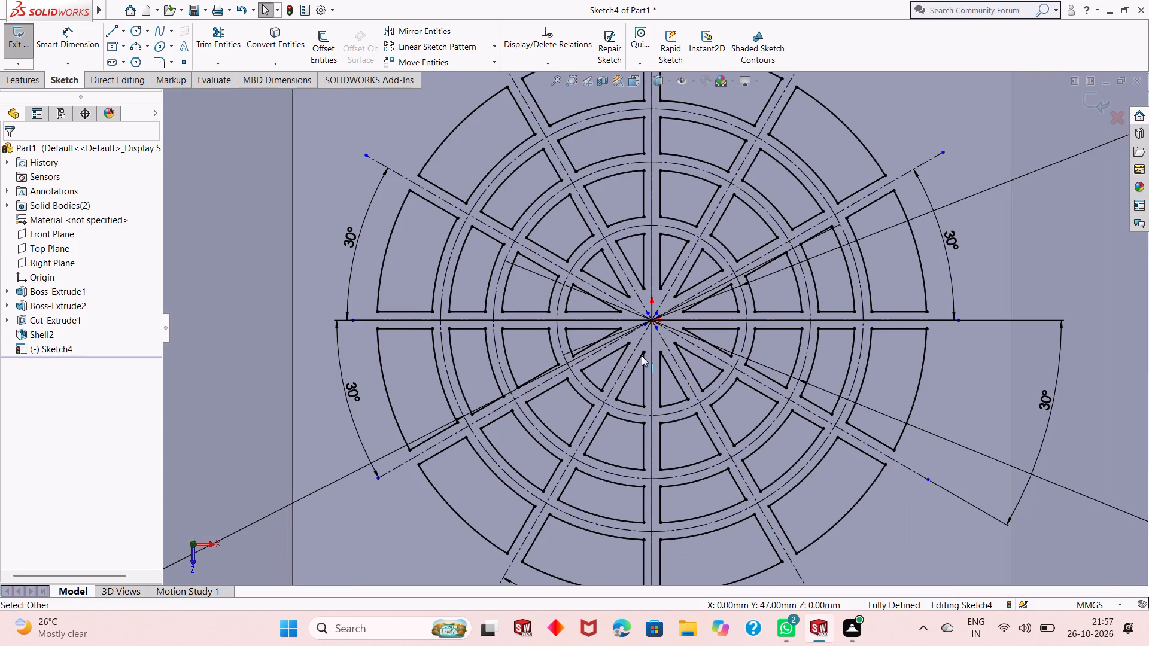
scroll(642, 356, "up", 1)
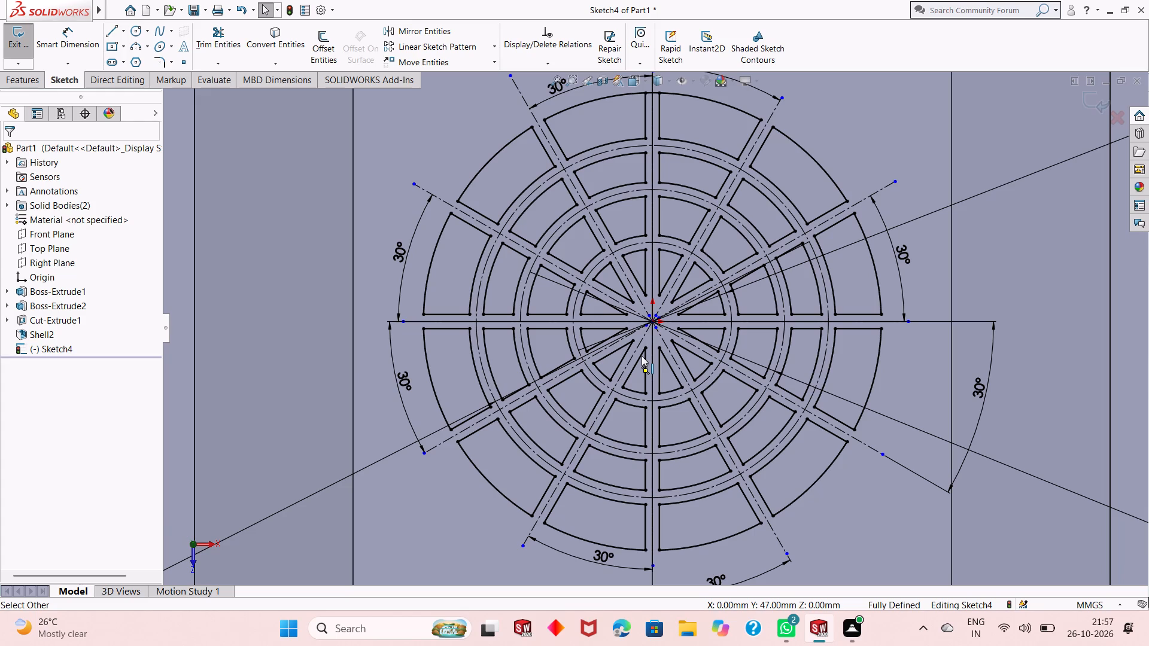
scroll(681, 345, "up", 2)
Start an Extruded Cut from Sketch4 and select the twelve openings of the outermost ring as contours.
middle_click_drag(670, 419, 664, 399)
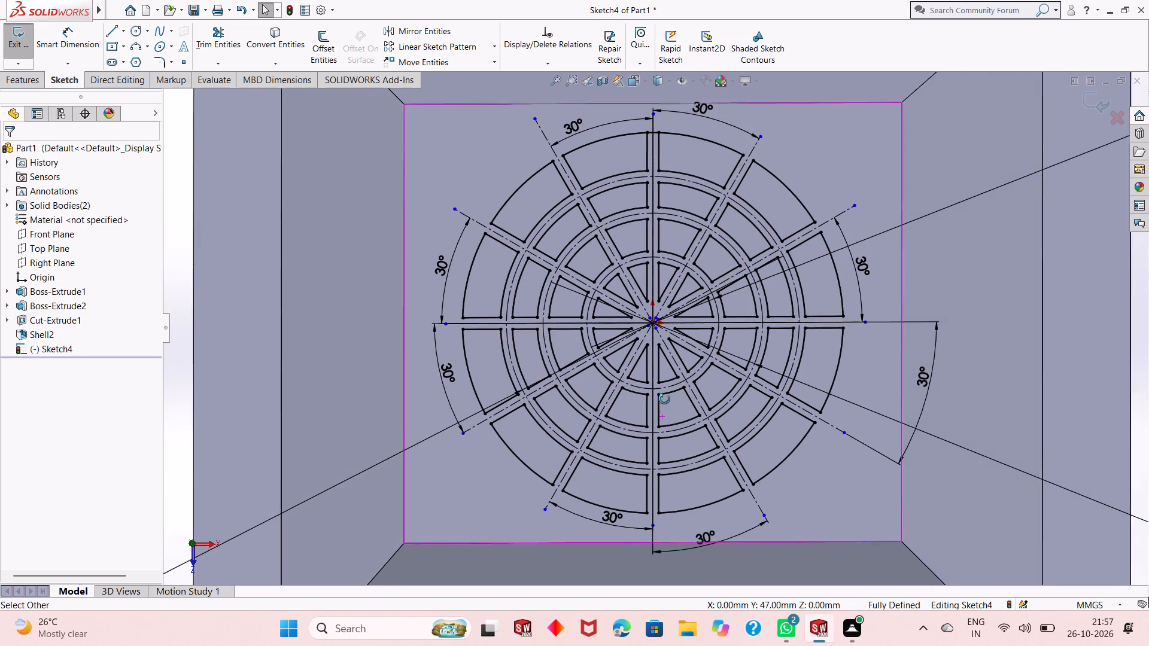
middle_click_drag(664, 399, 676, 258)
scroll(660, 383, "up", 3)
scroll(662, 388, "down", 3)
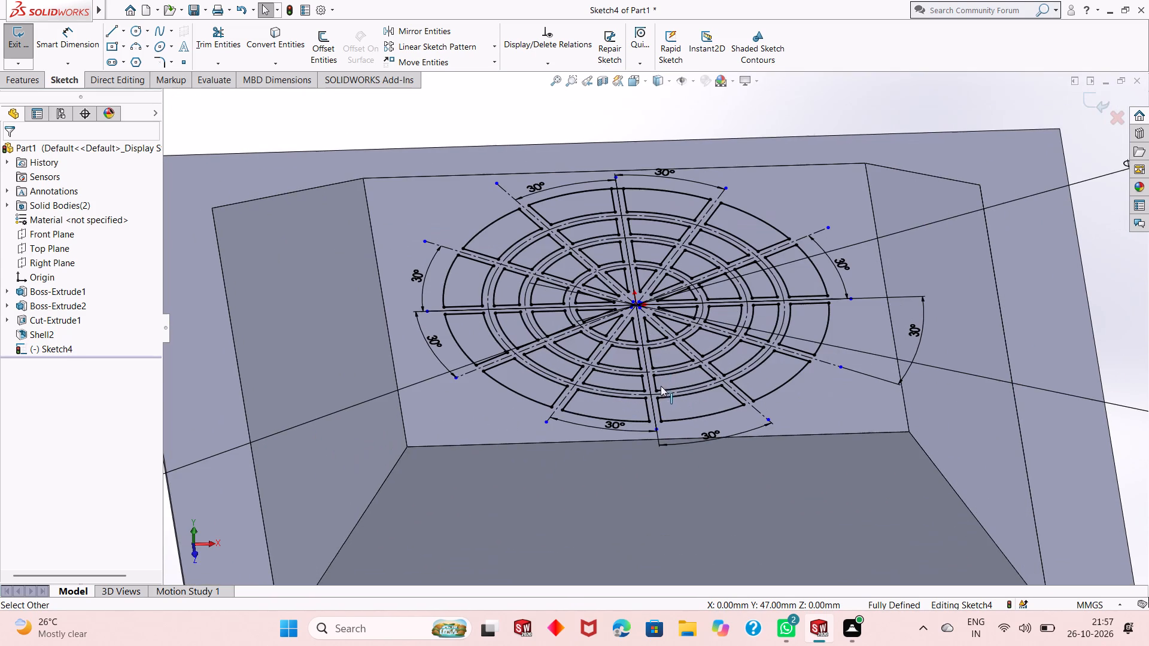
left_click(37, 82)
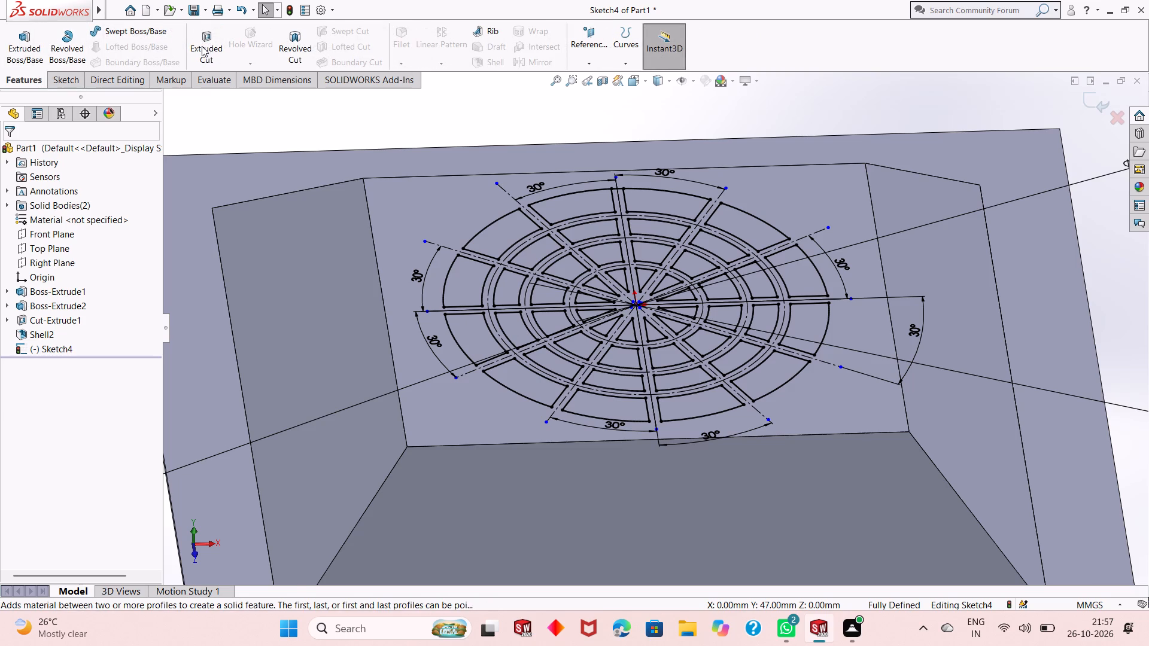
left_click(205, 49)
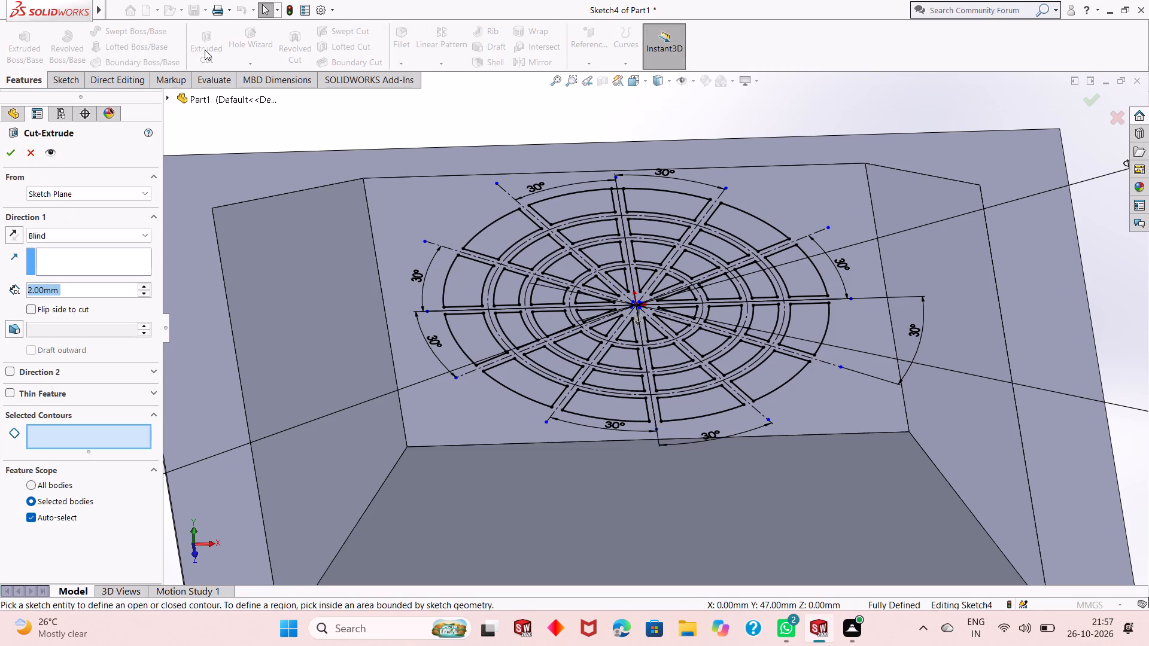
left_click(503, 224)
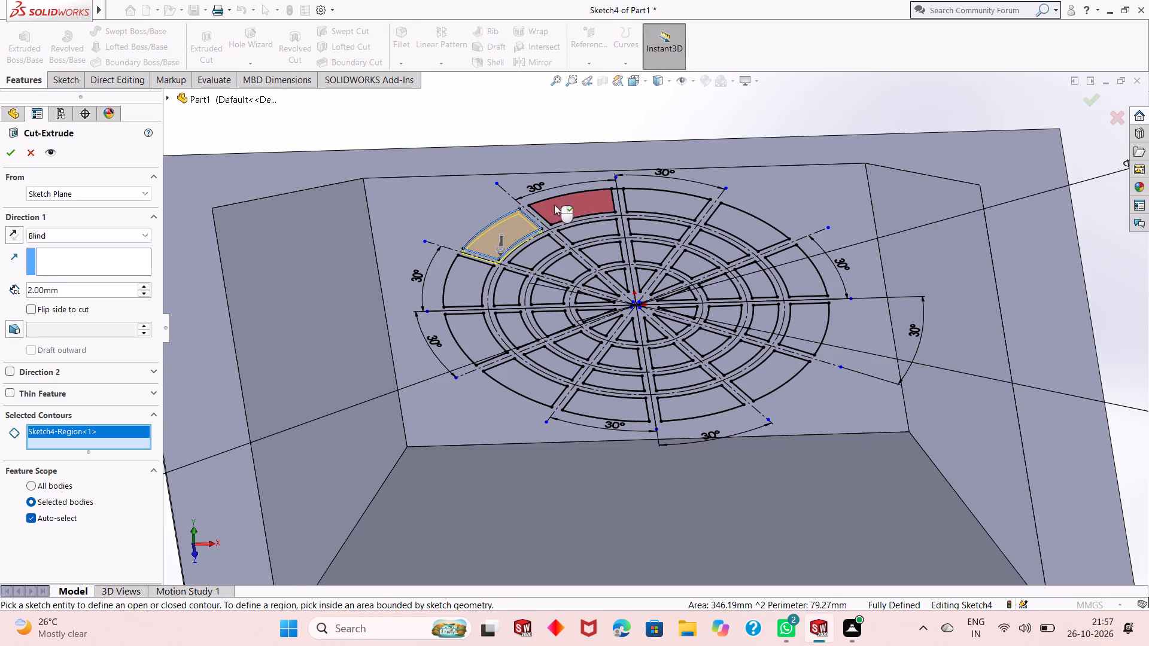
left_click(555, 205)
left_click(651, 193)
left_click(722, 214)
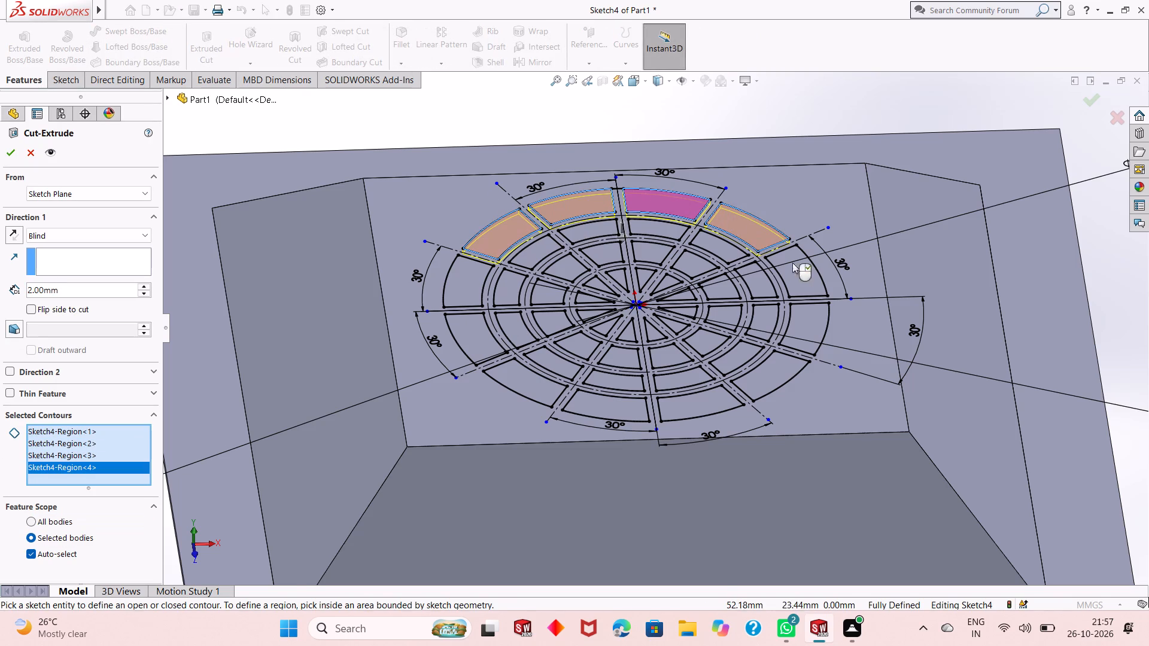
left_click(801, 268)
left_click(809, 319)
left_click(773, 376)
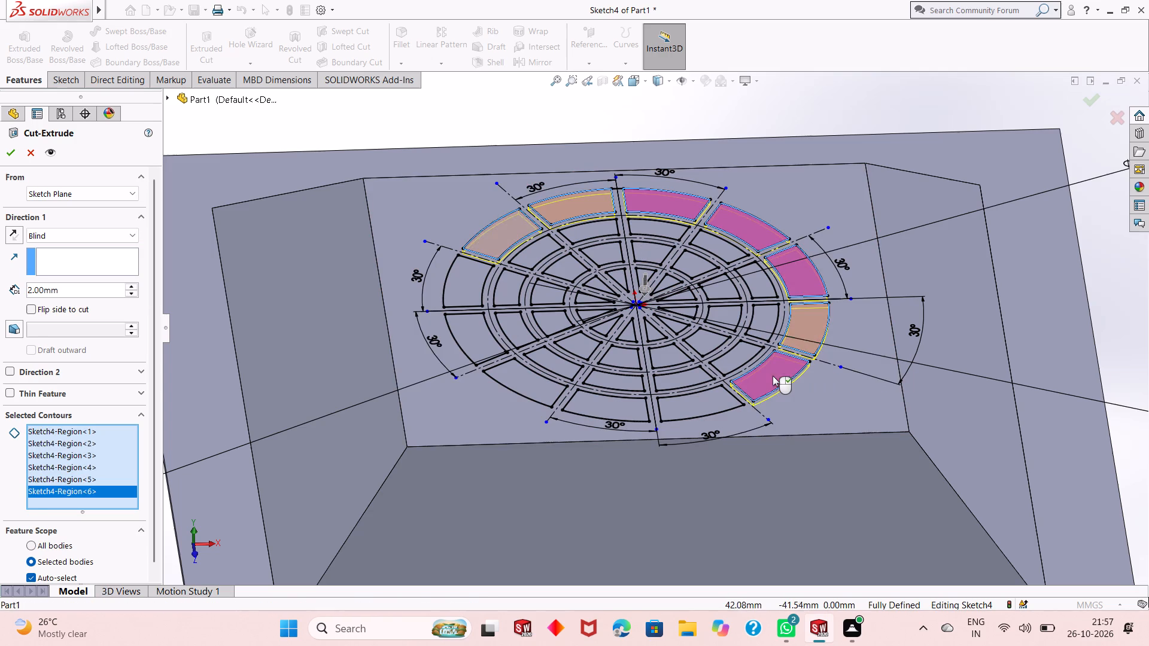
left_click(712, 401)
left_click(602, 407)
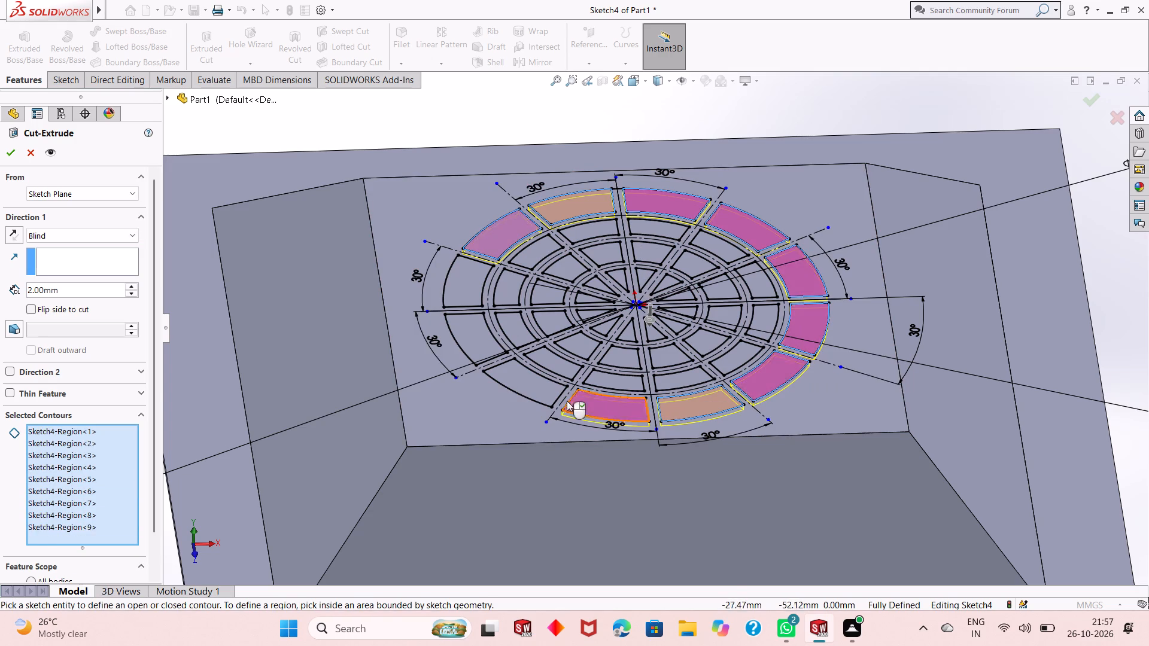
left_click(527, 386)
left_click(480, 345)
left_click(450, 285)
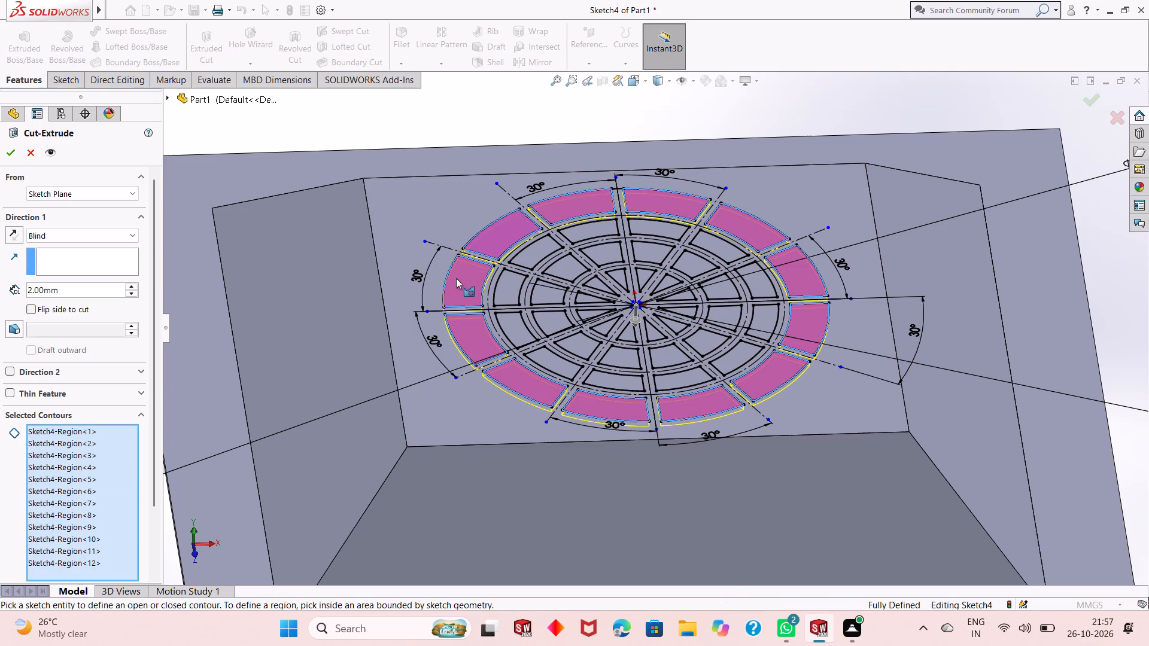
Add the twelve openings of the second ring from the outside to the cut's contours.
left_click(515, 288)
left_click(522, 255)
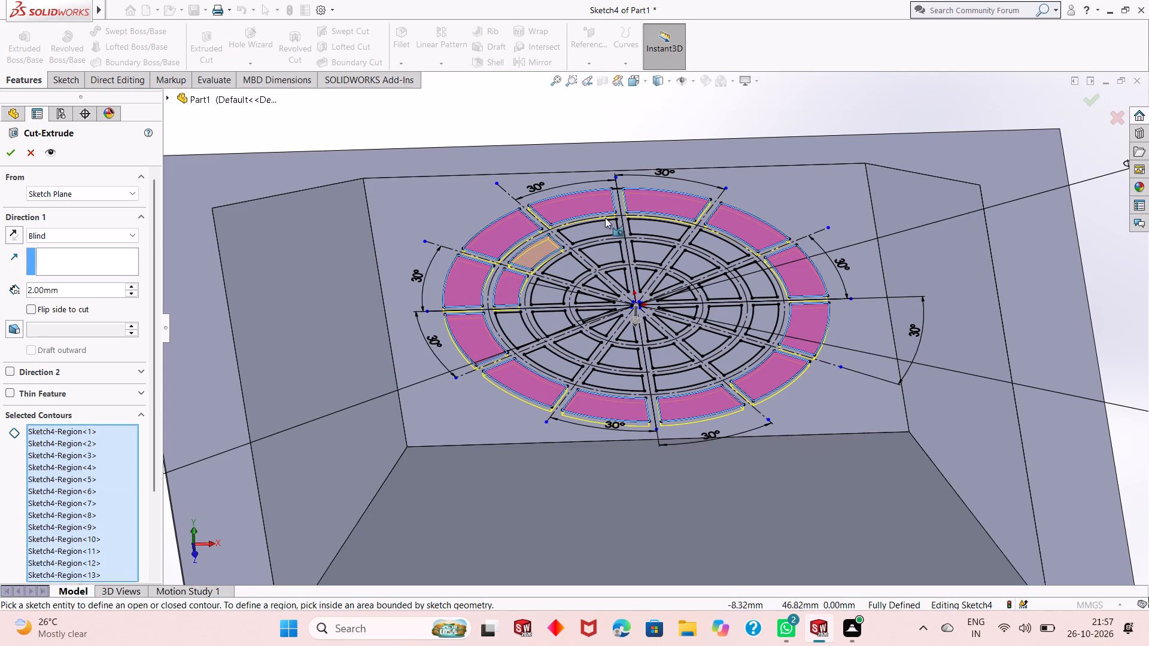
left_click(607, 228)
left_click(637, 225)
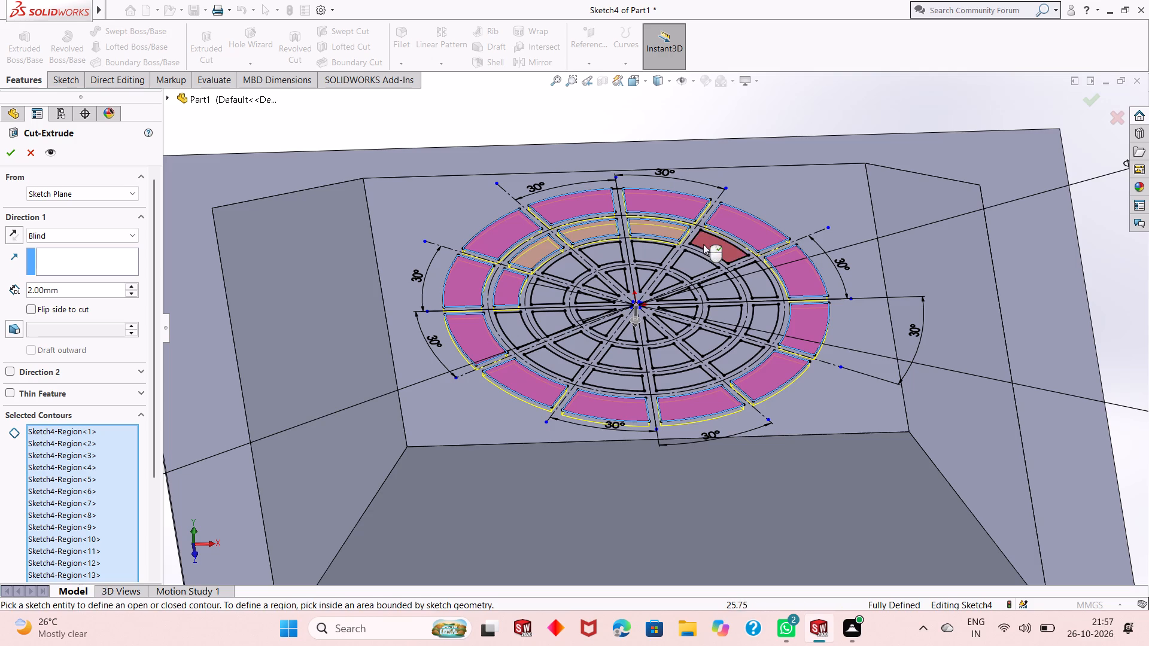
left_click(705, 245)
left_click(754, 284)
left_click(758, 318)
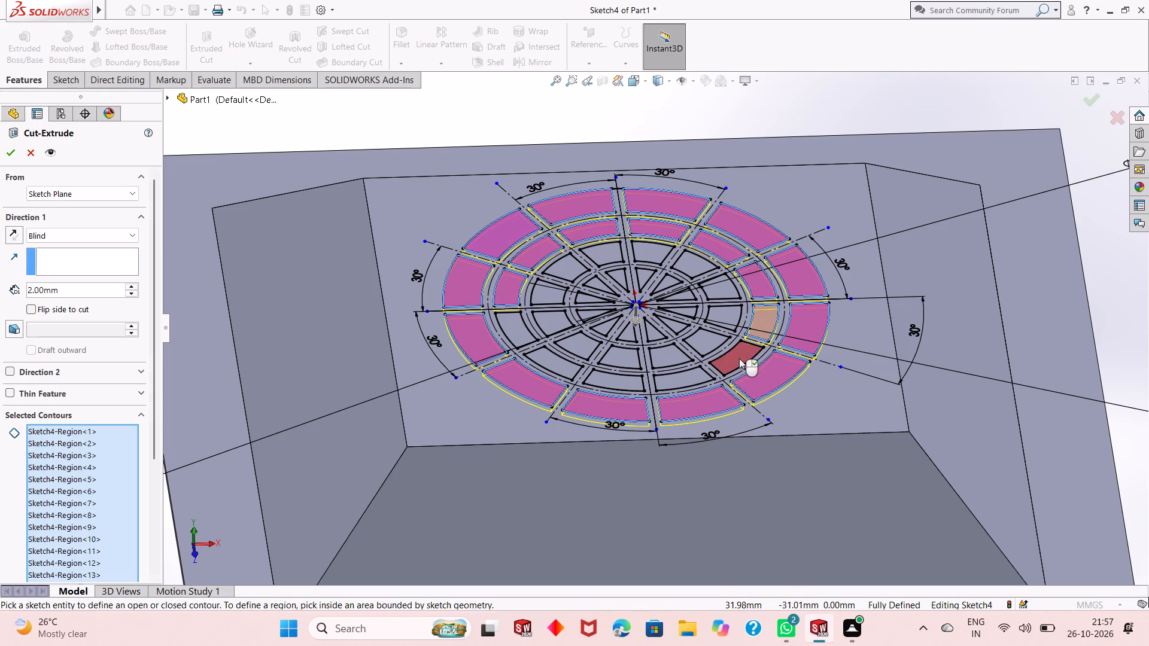
left_click(739, 361)
left_click(680, 380)
left_click(623, 388)
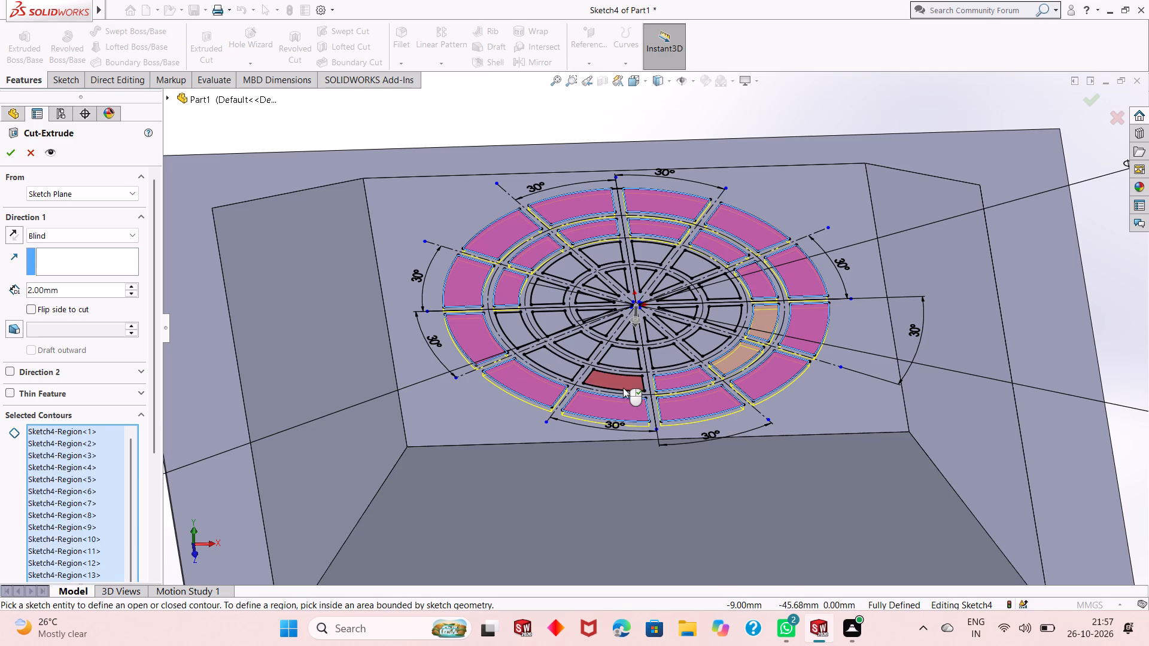
left_click(561, 368)
left_click(516, 332)
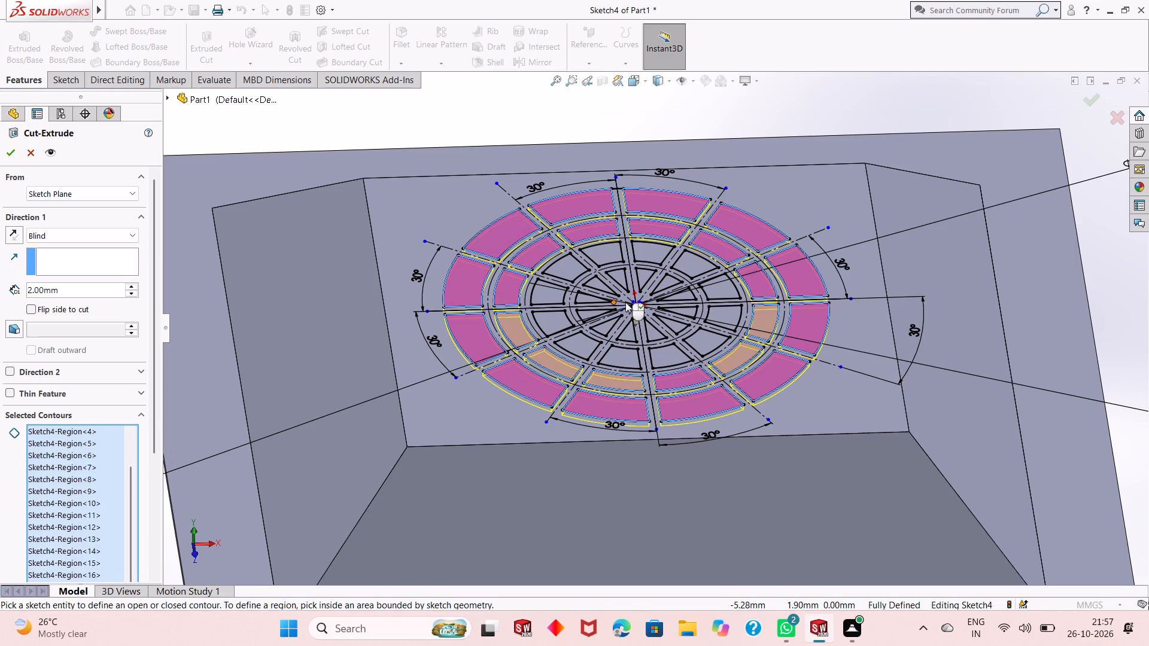
Add the twelve openings of the third ring from the outside to the cut's contours.
scroll(627, 302, "down", 2)
left_click(620, 377)
left_click(558, 368)
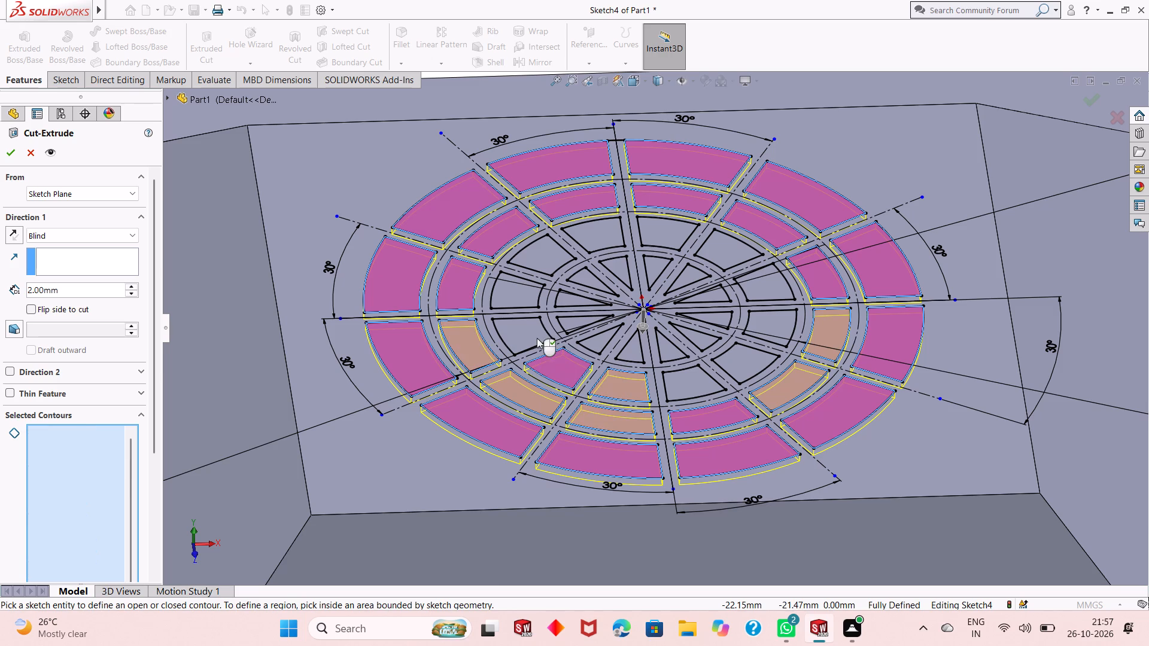
left_click(528, 333)
left_click(518, 295)
left_click(538, 251)
left_click(592, 231)
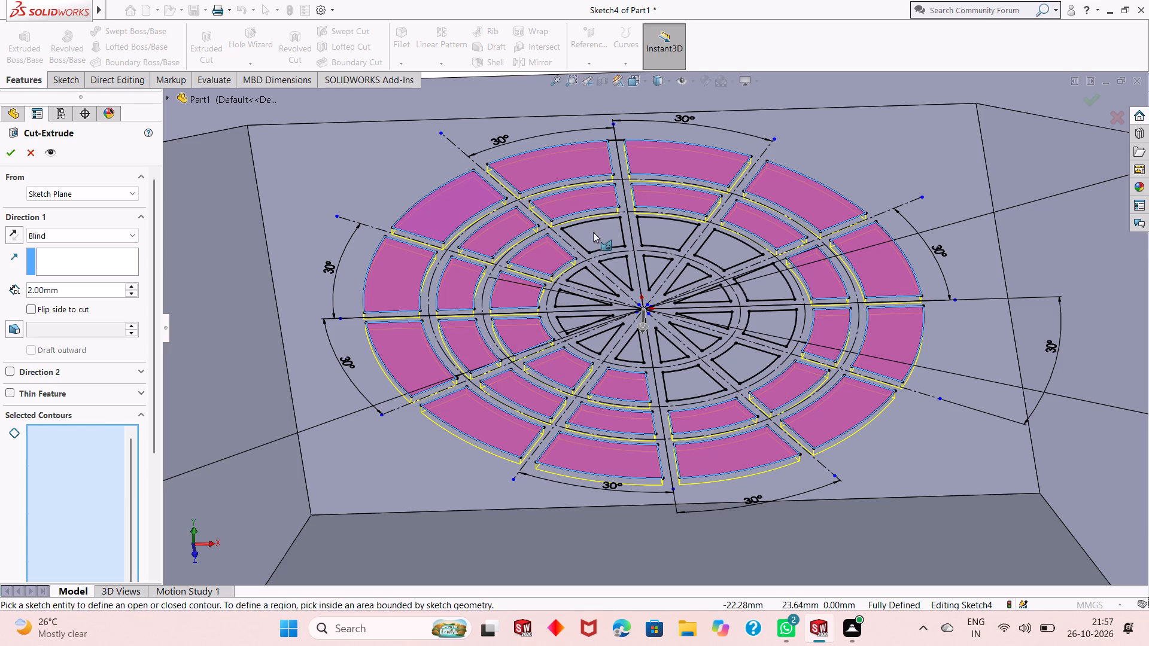
left_click(658, 230)
left_click(737, 249)
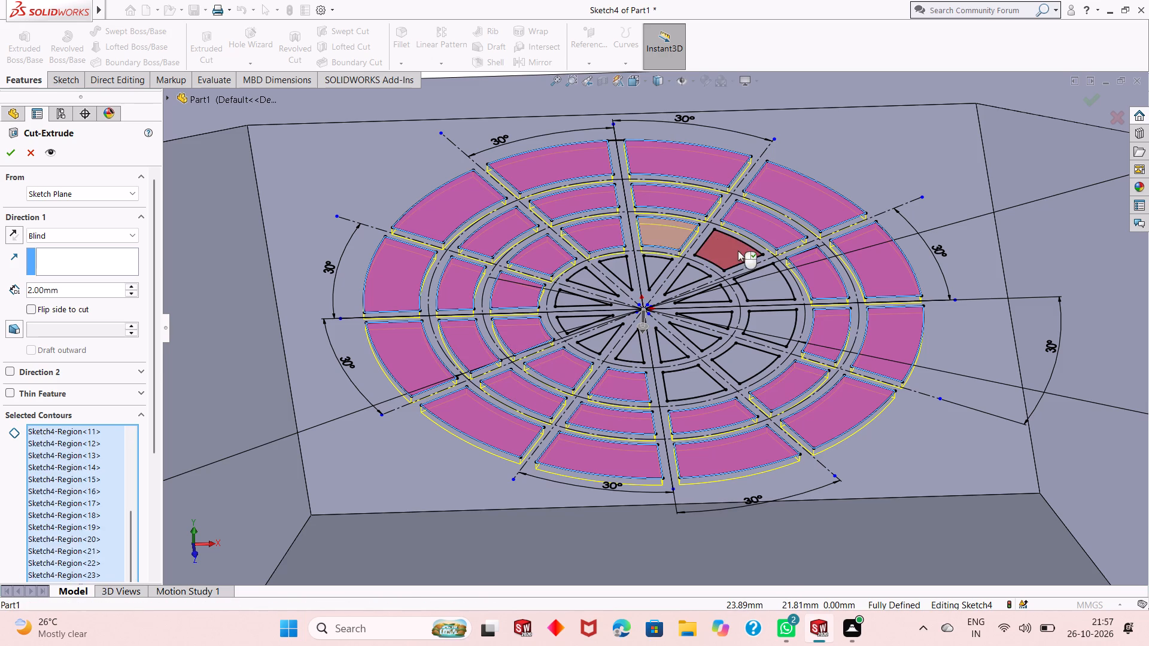
left_click(762, 287)
left_click(770, 327)
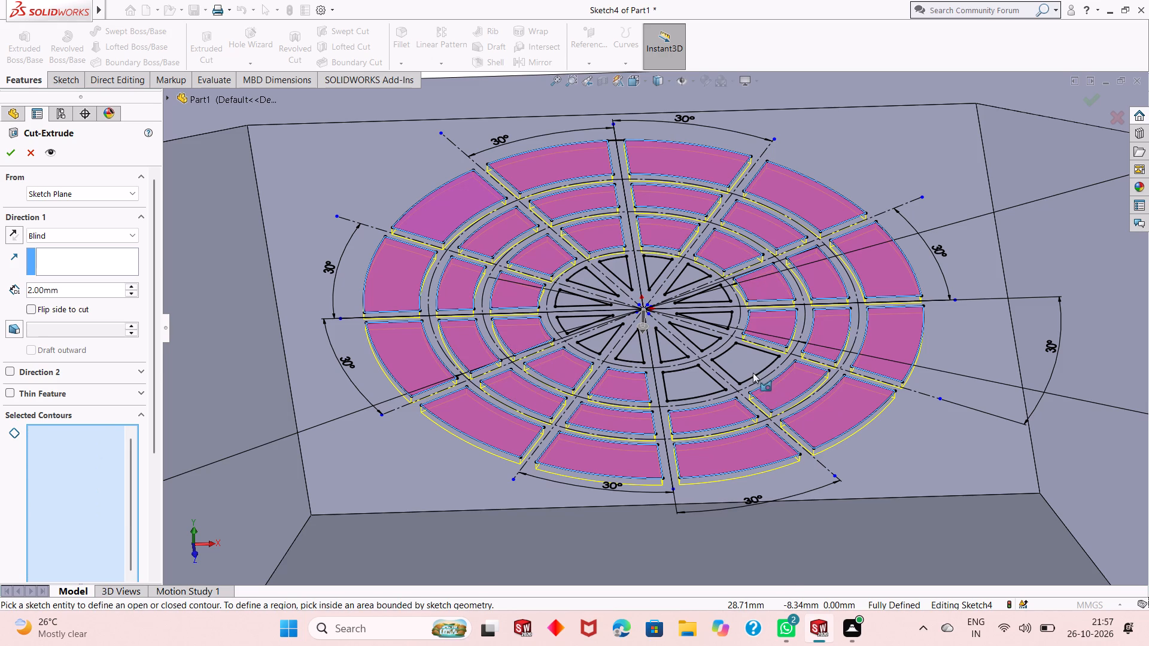
left_click(748, 364)
left_click(683, 379)
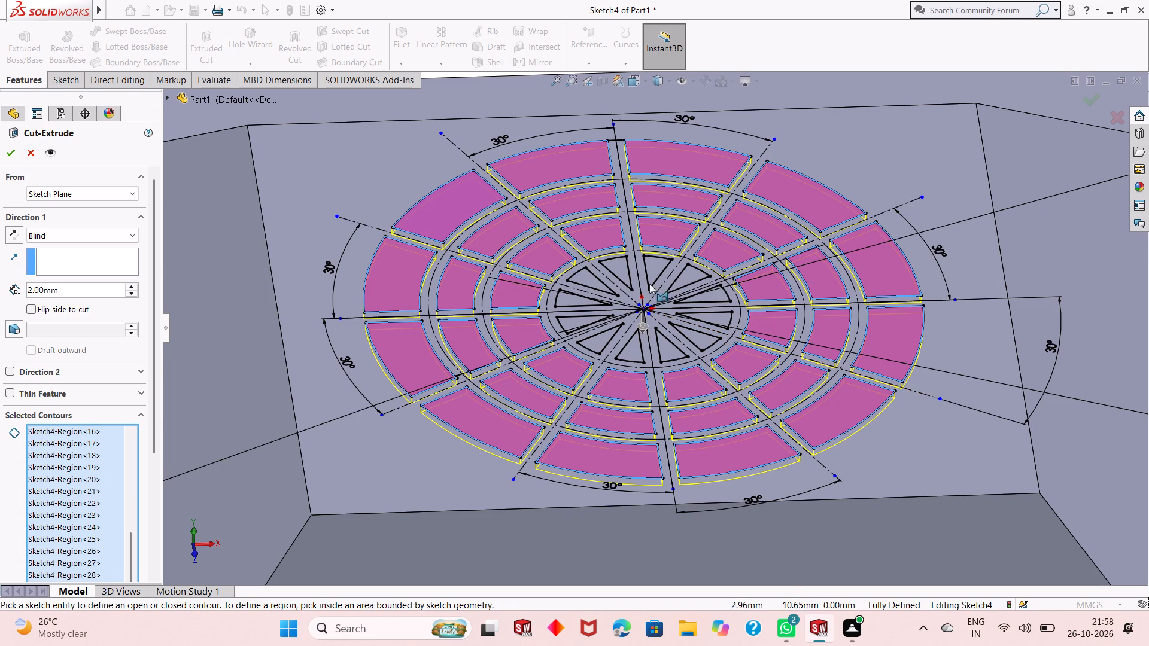
Add the twelve wedge openings of the innermost ring to the contours and complete the 2 mm blind Extruded Cut.
scroll(648, 295, "down", 3)
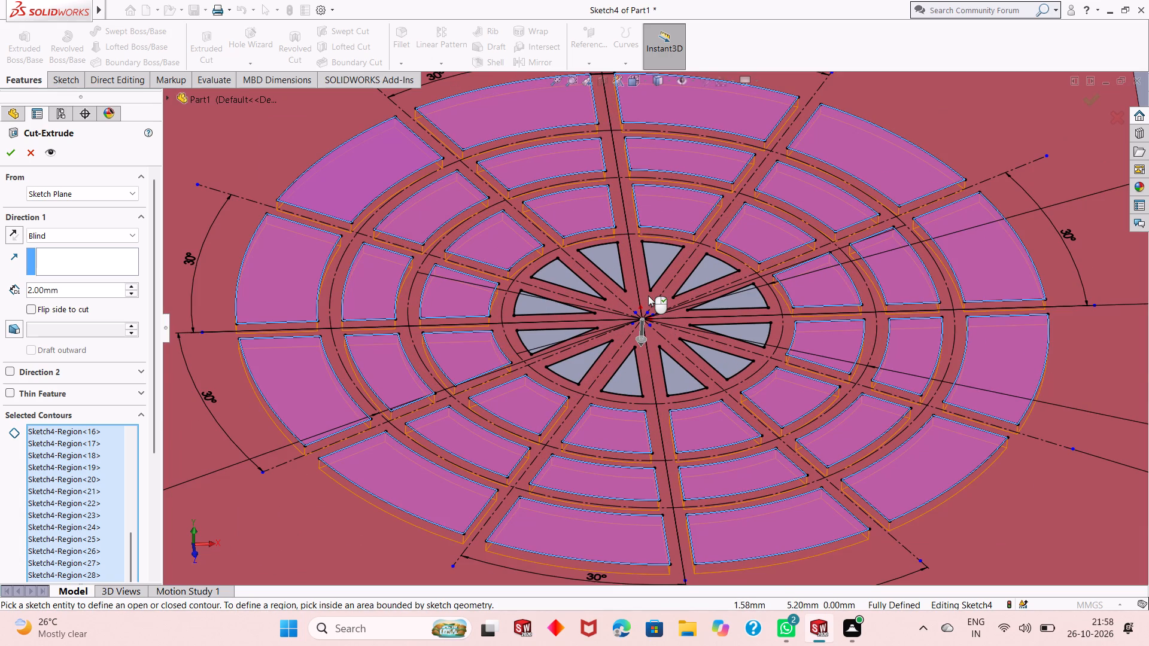
left_click(651, 256)
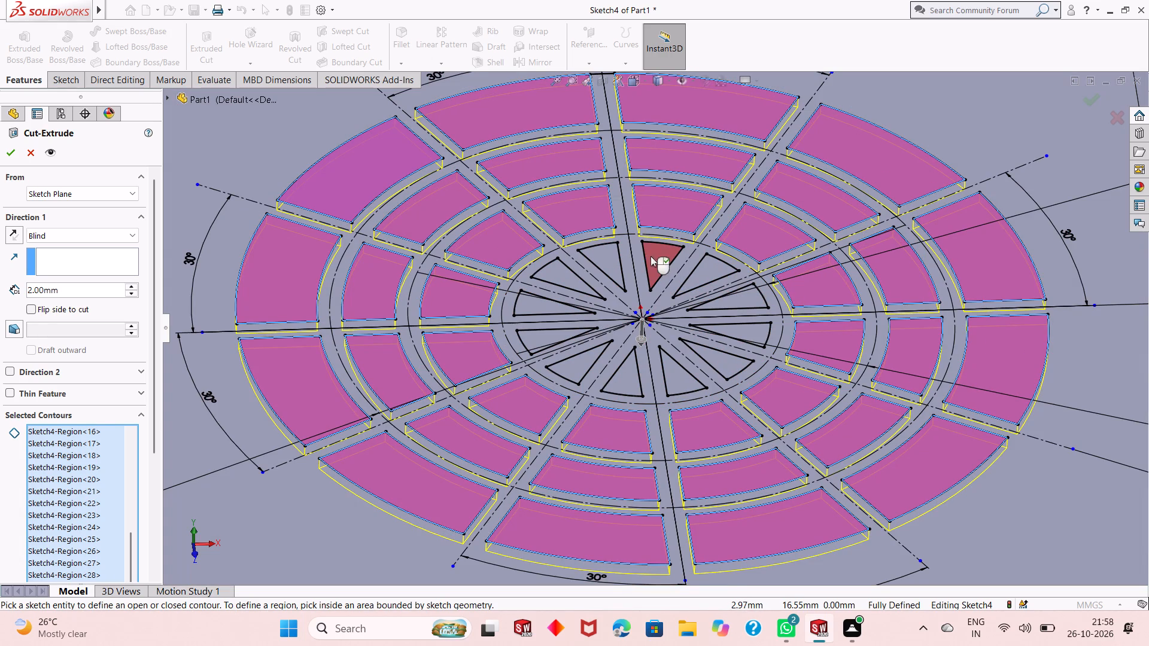
left_click(701, 269)
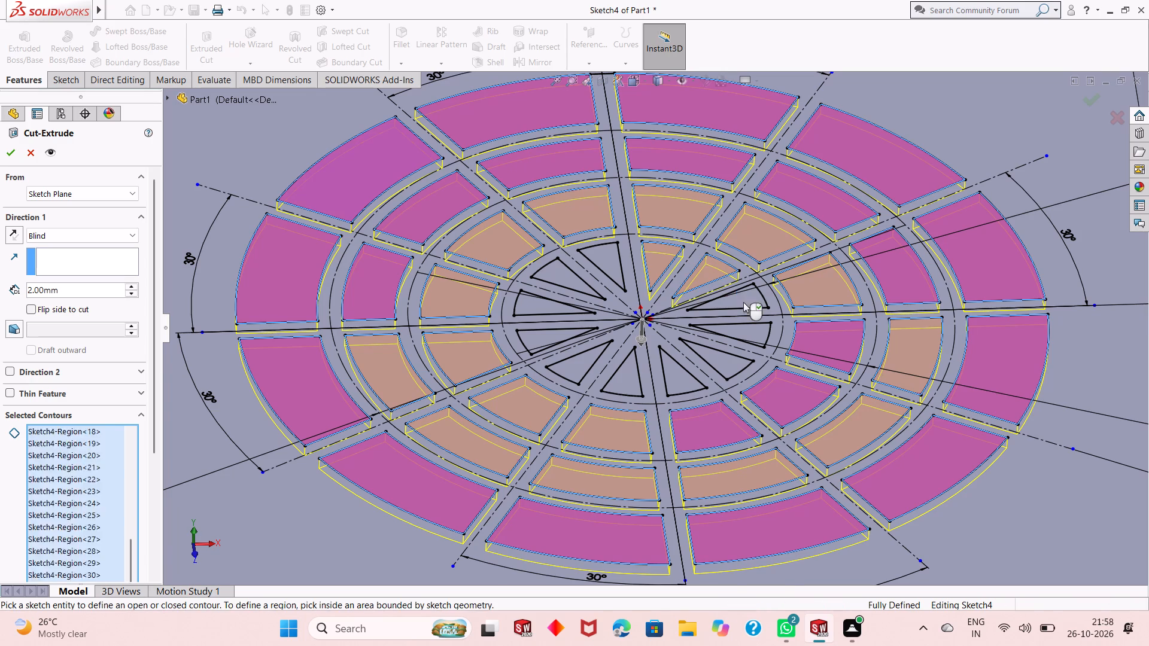
left_click(743, 302)
left_click(752, 329)
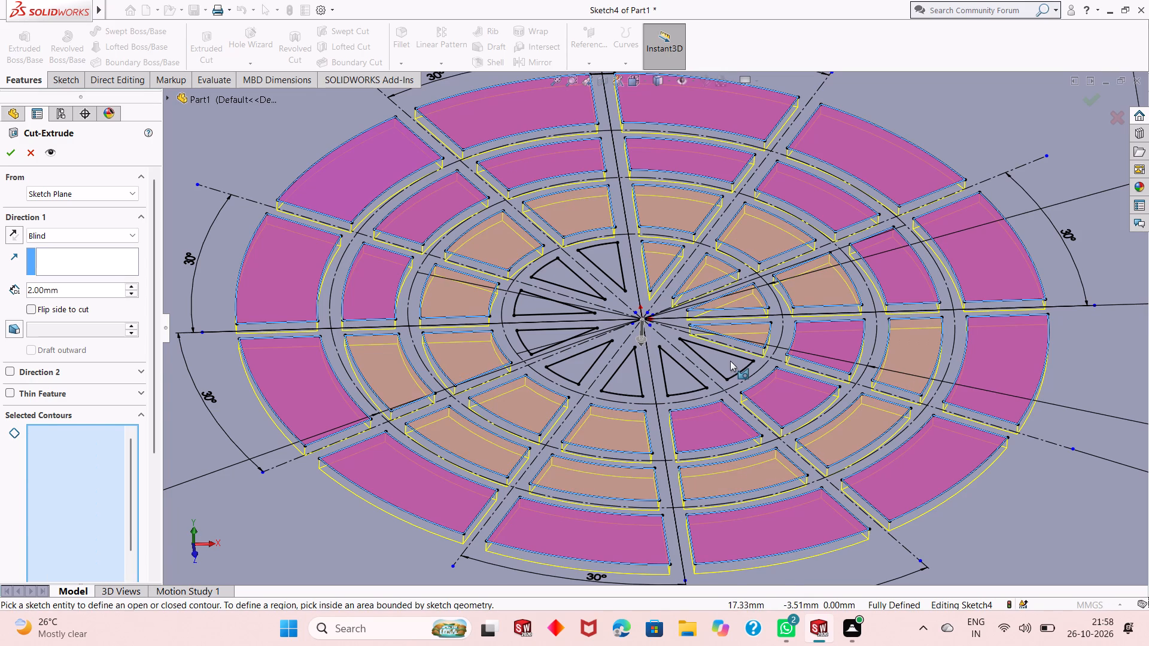
left_click(729, 362)
left_click(681, 376)
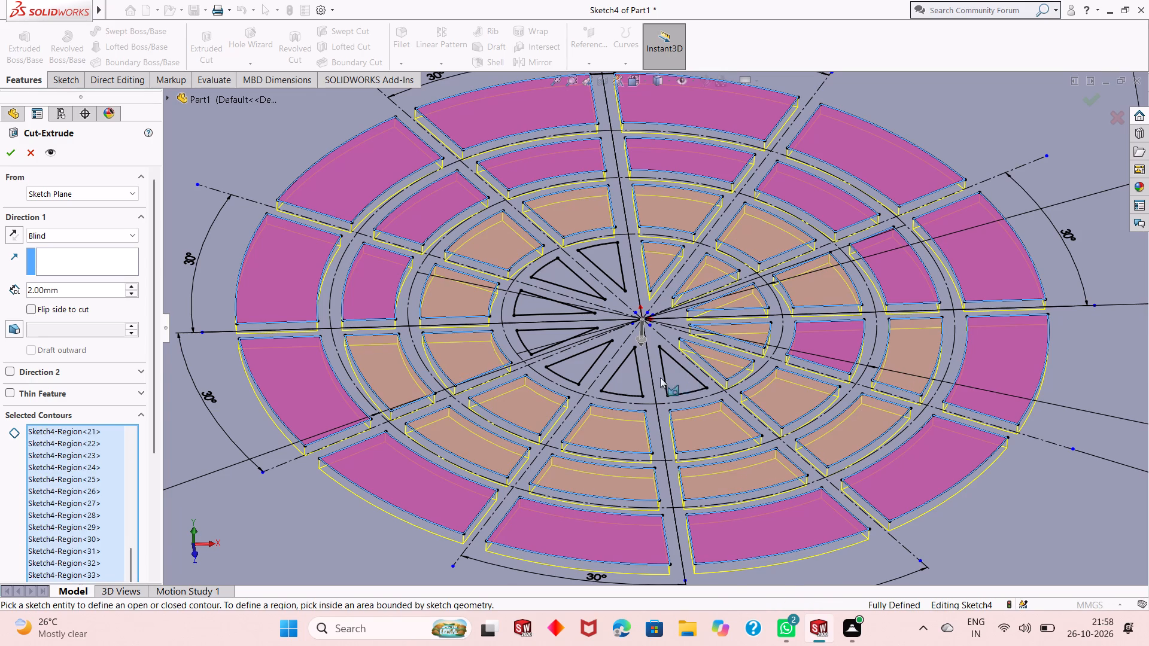
left_click(622, 382)
left_click(574, 364)
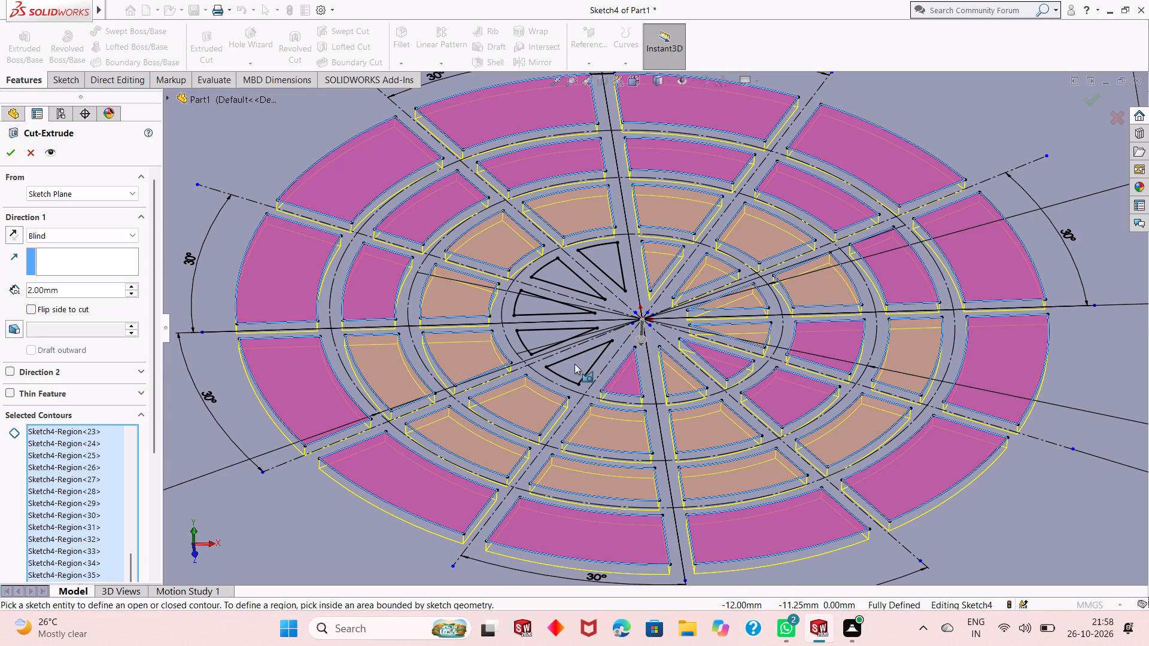
left_click(547, 341)
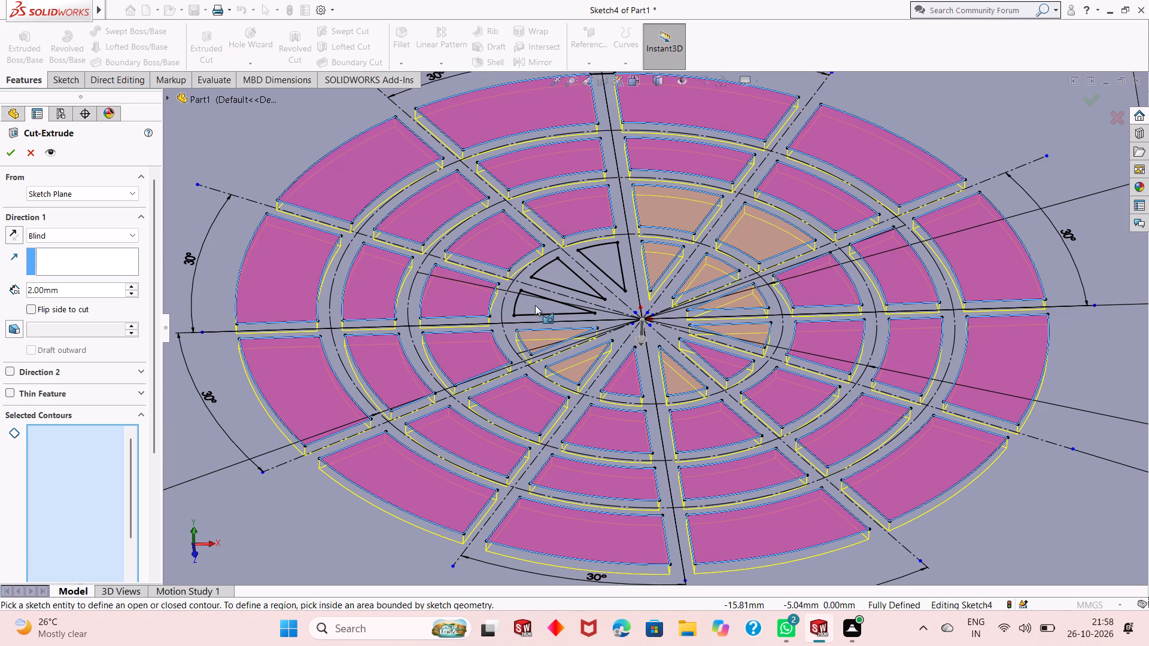
left_click(535, 305)
left_click(554, 270)
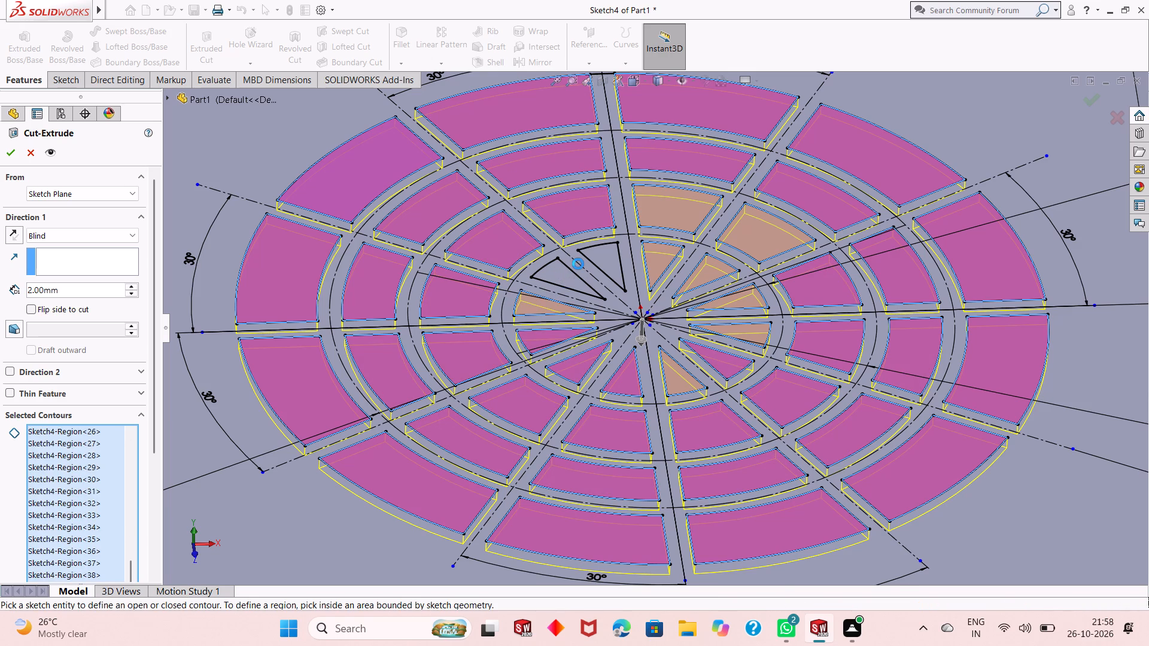
left_click(611, 255)
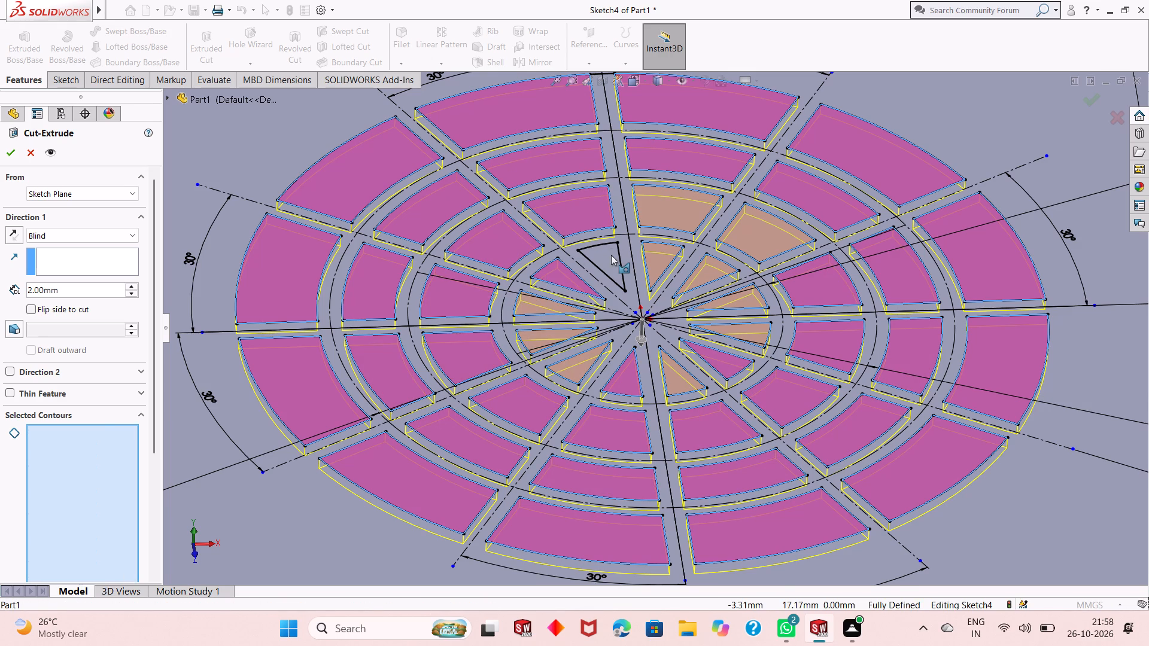
scroll(624, 283, "up", 3)
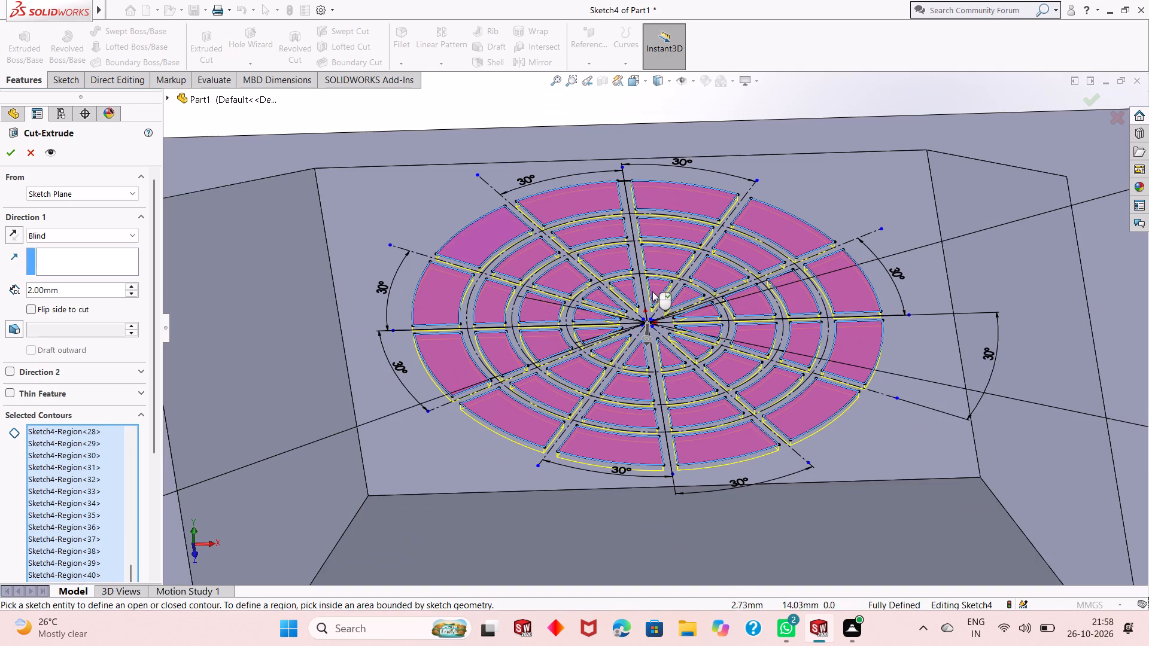
scroll(578, 362, "up", 2)
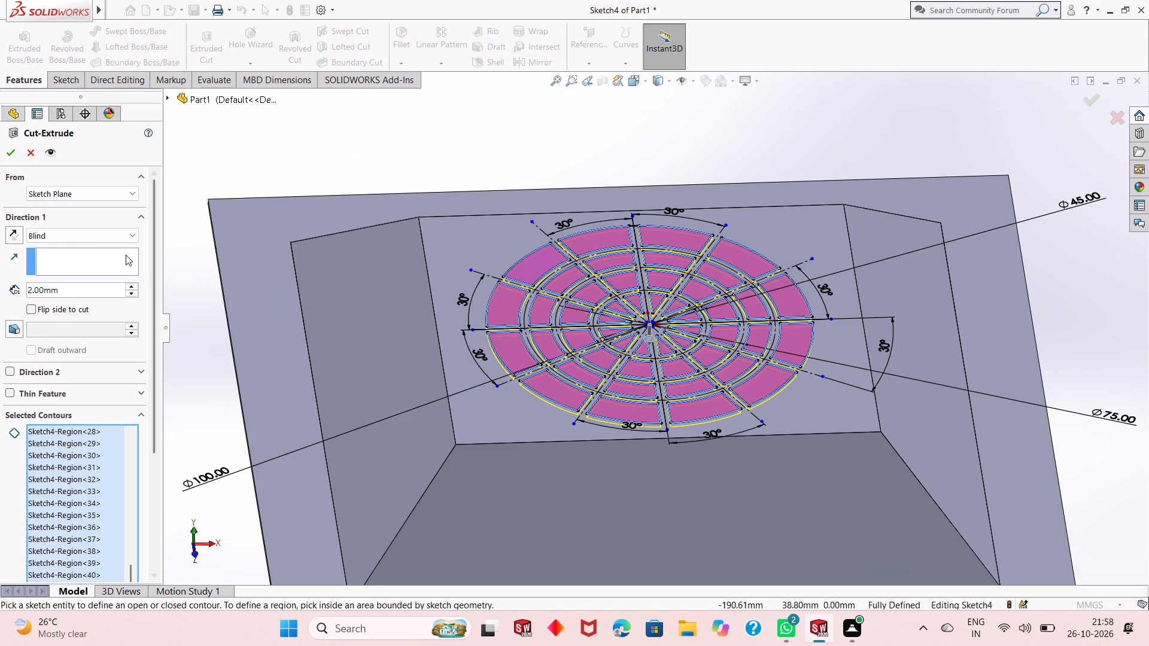
left_click(7, 154)
key("Escape")
key("Escape")
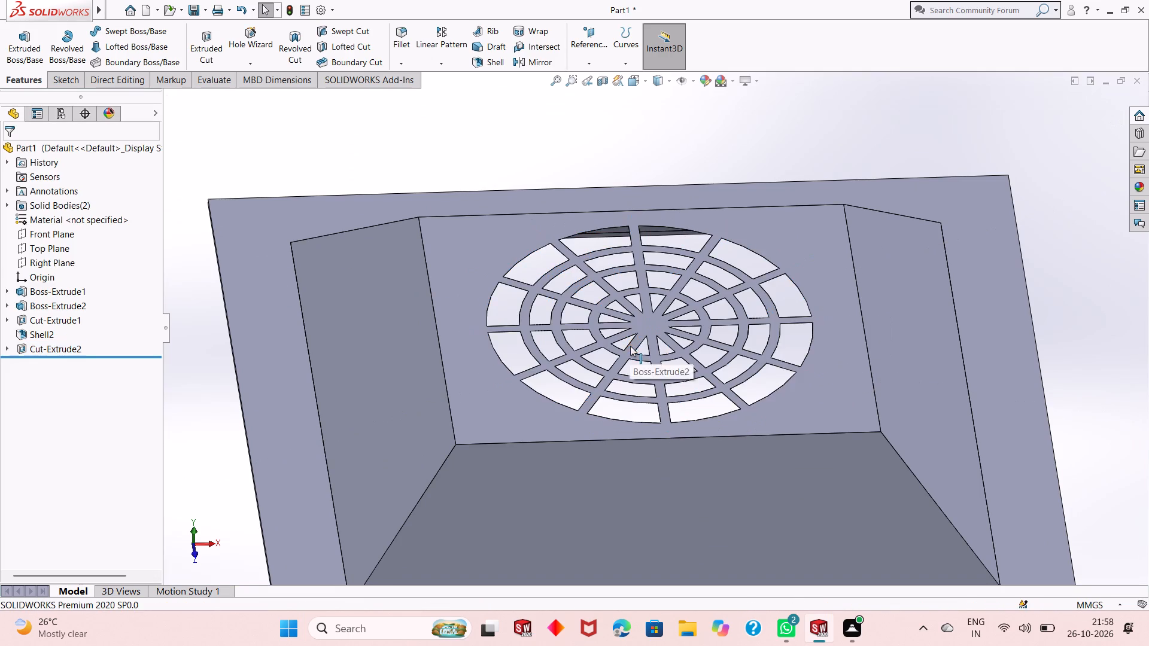
Inspect the cut grille and the thin housing wall from the outside and the underside.
scroll(639, 356, "up", 2)
middle_click_drag(651, 364, 665, 313)
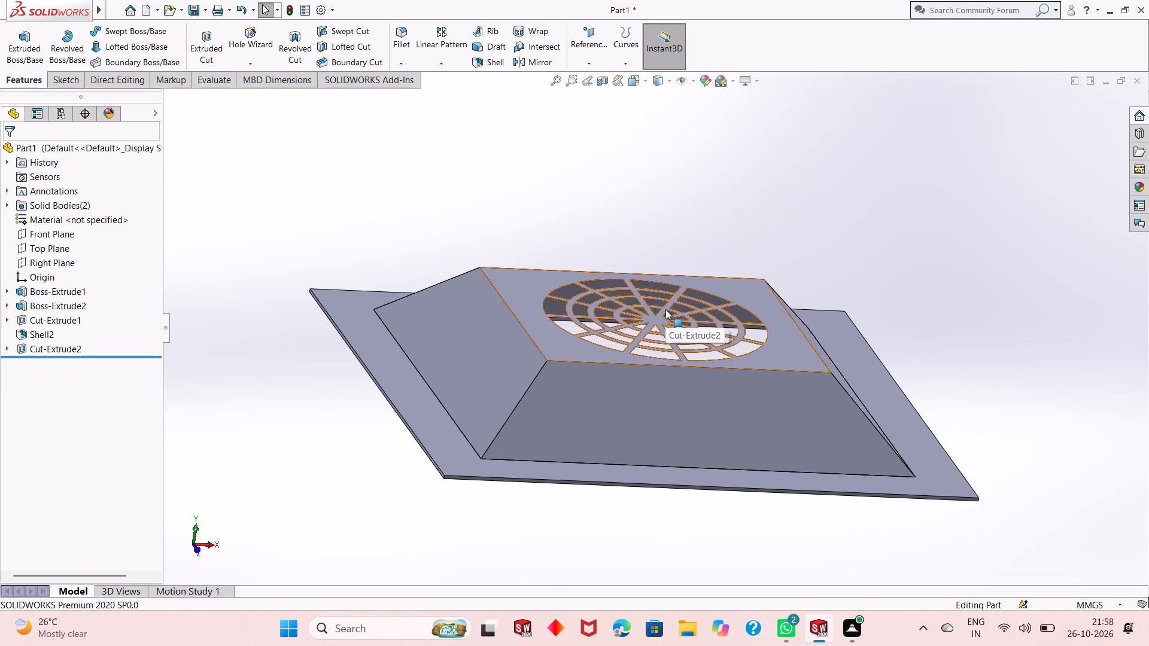
middle_click_drag(643, 331, 670, 229)
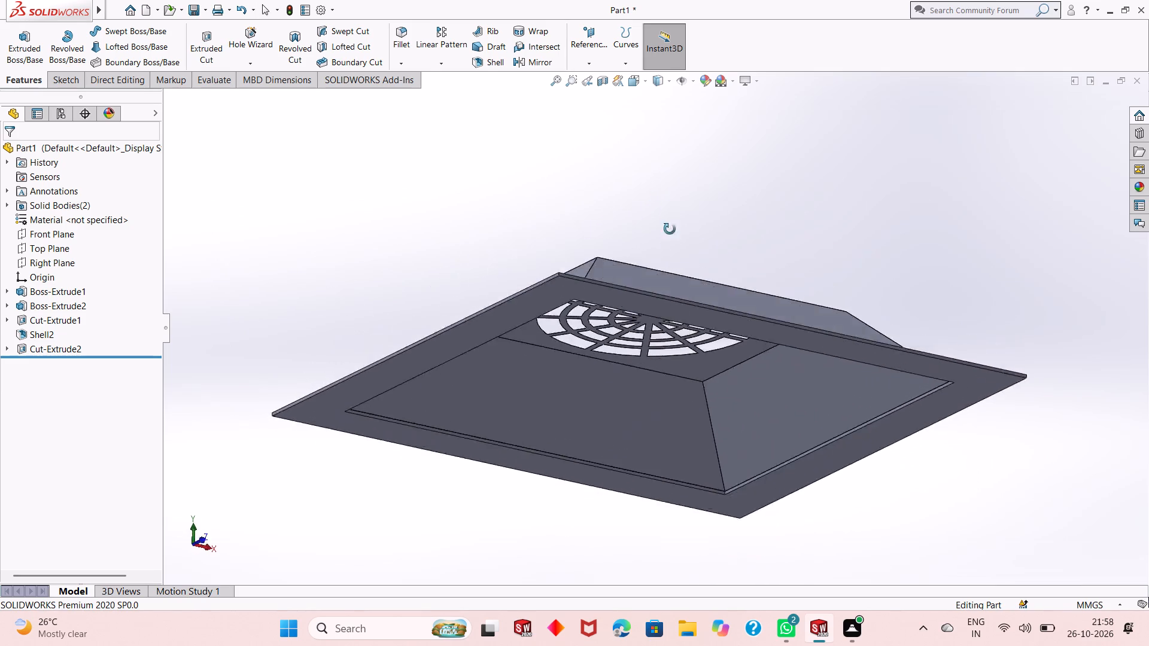
middle_click_drag(670, 229, 625, 348)
scroll(614, 327, "down", 4)
scroll(661, 345, "down", 2)
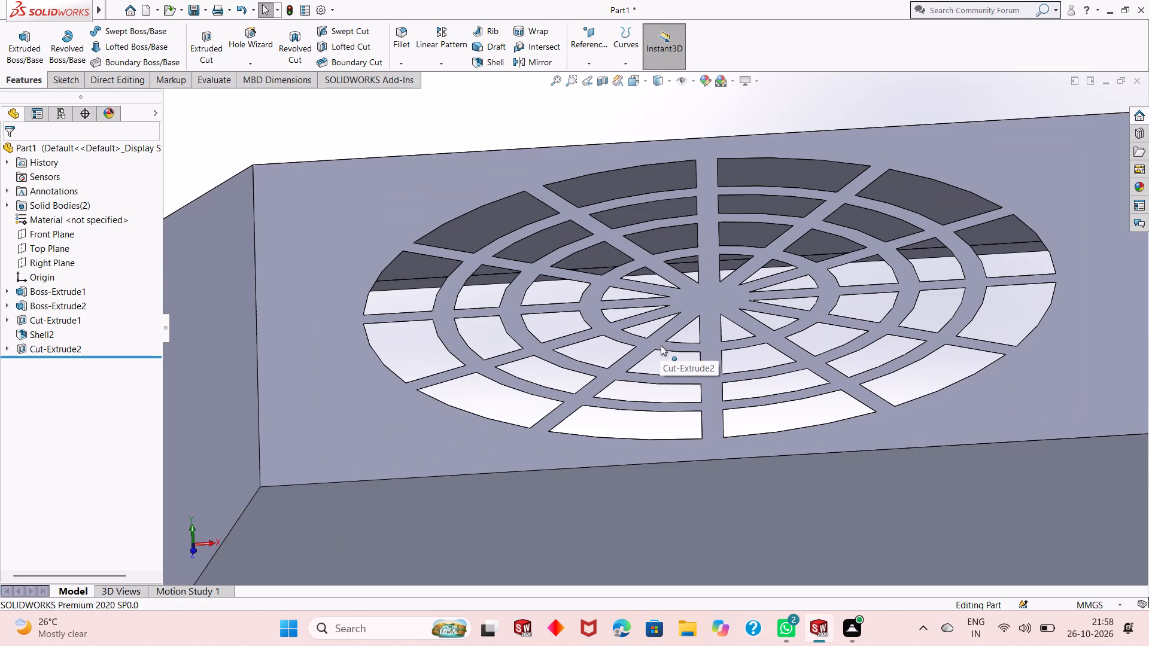
middle_click_drag(661, 337, 592, 330)
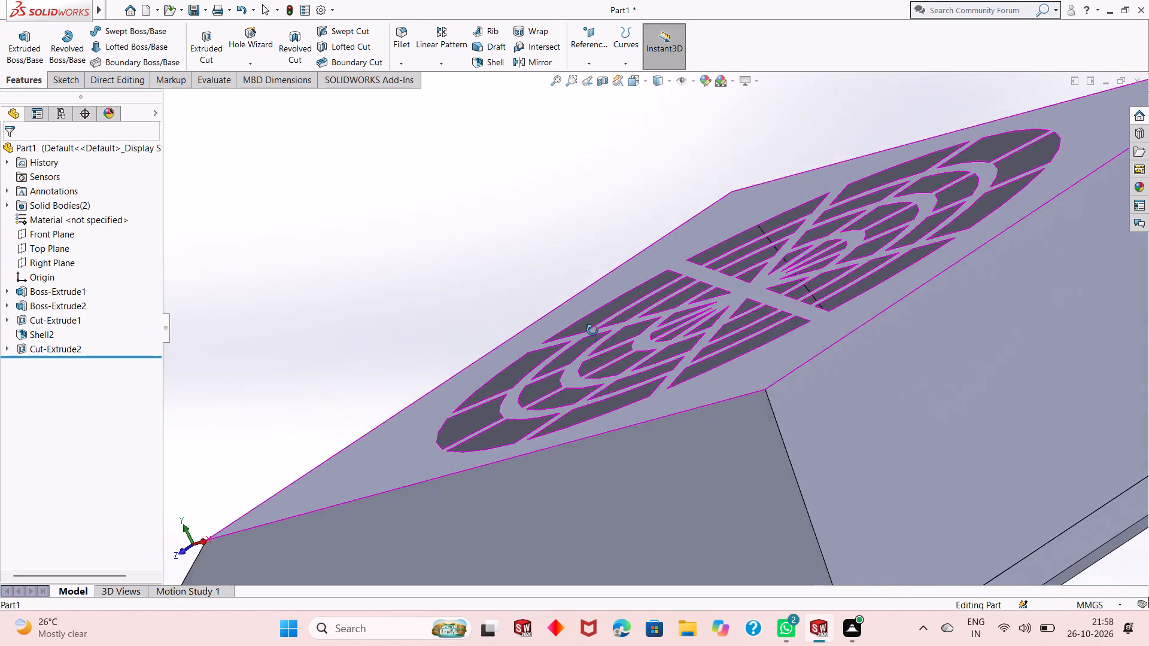
middle_click_drag(592, 330, 627, 285)
middle_click_drag(629, 286, 648, 376)
scroll(648, 377, "up", 3)
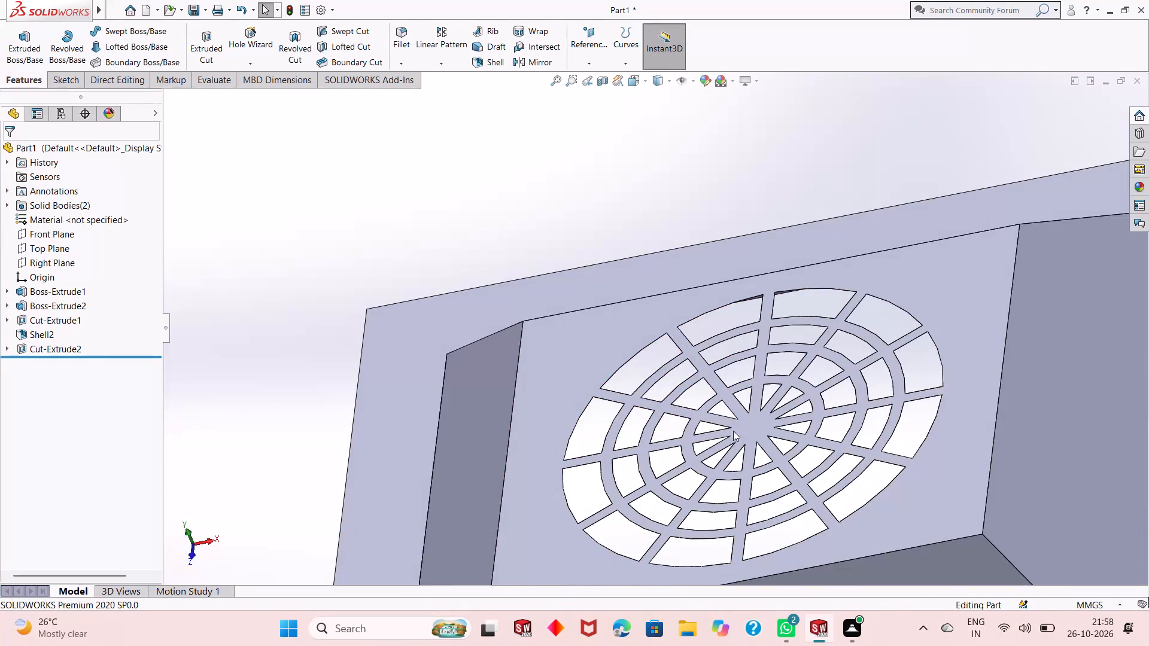
scroll(776, 473, "down", 4)
scroll(750, 468, "up", 6)
middle_click_drag(679, 407, 681, 330)
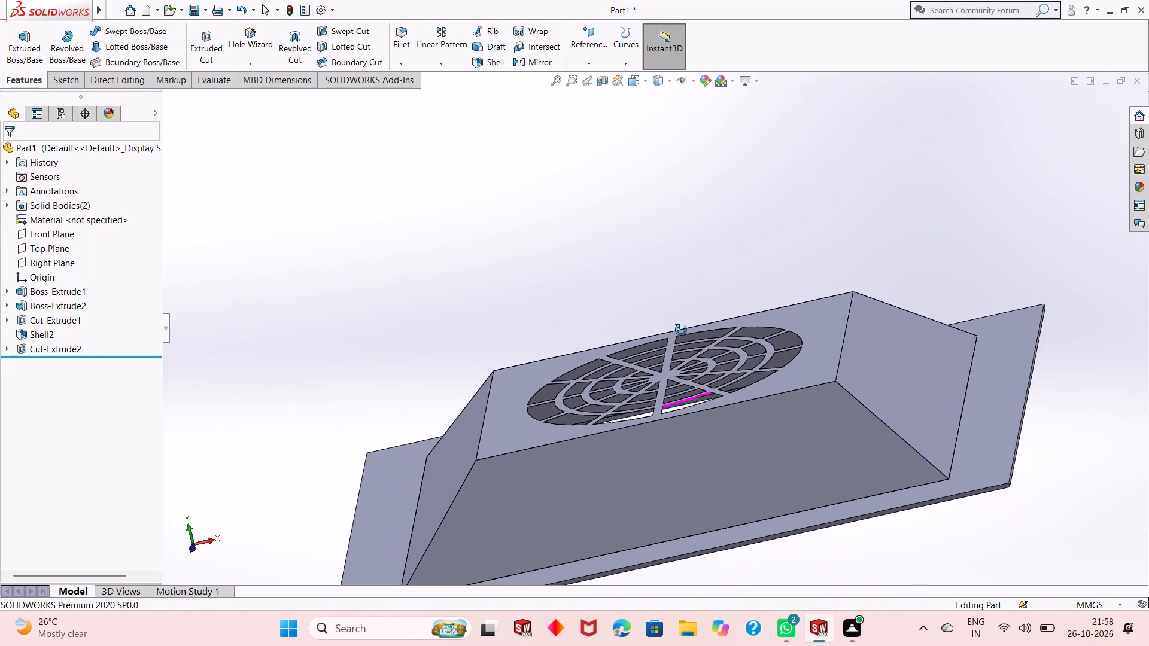
middle_click_drag(681, 330, 680, 332)
scroll(670, 376, "down", 2)
scroll(706, 415, "up", 1)
middle_click_drag(709, 397, 713, 413)
scroll(713, 413, "up", 1)
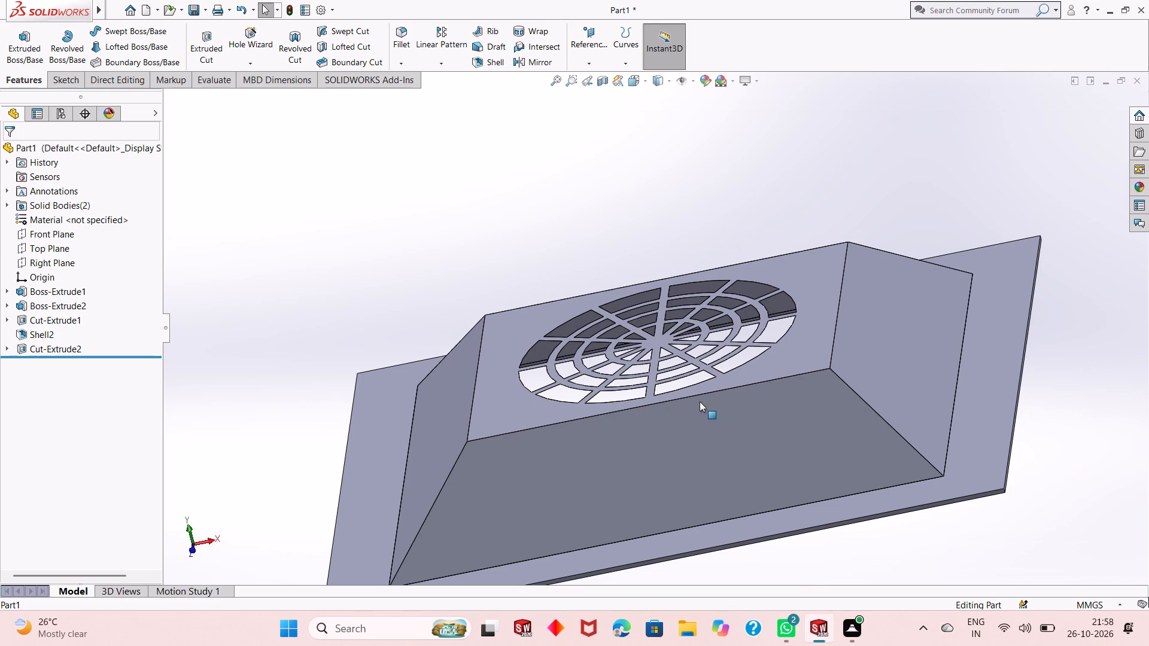
Edit the Shell2 feature and set its wall thickness to 2 mm.
left_click(39, 331)
left_click(53, 301)
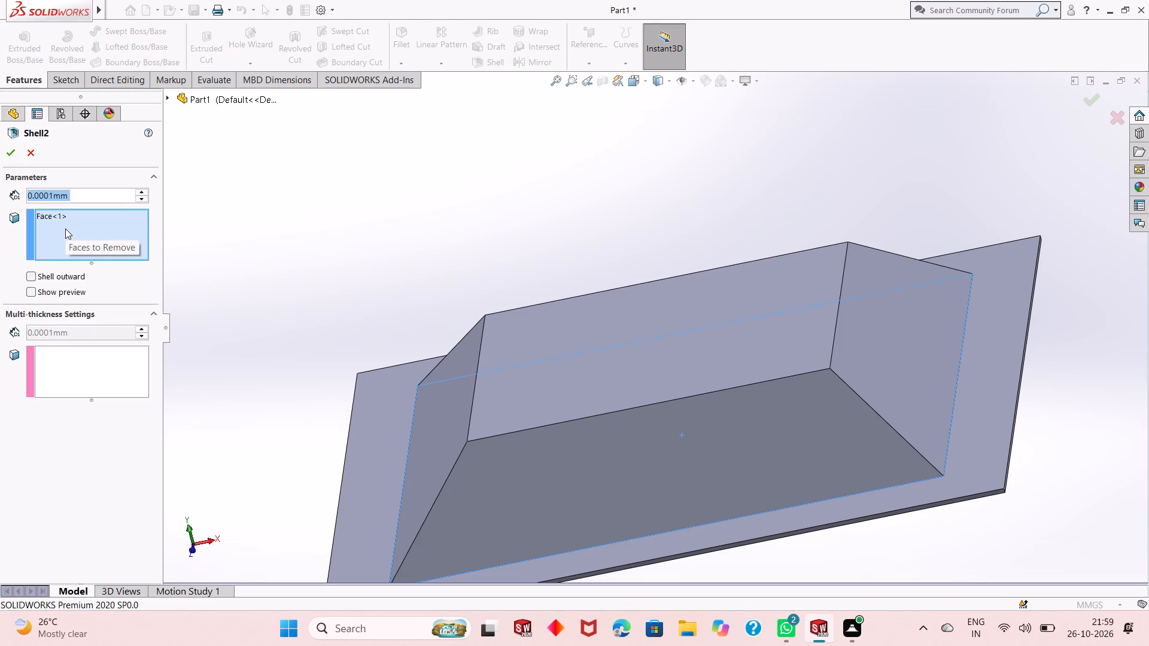
key("2")
key("Return")
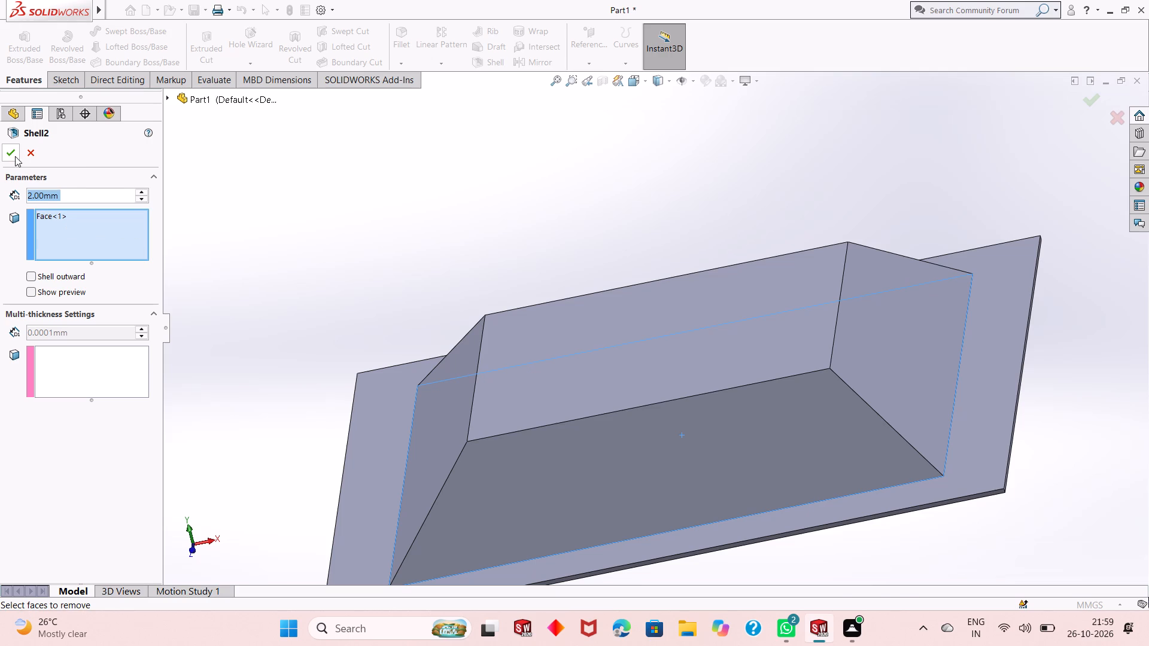
left_click(15, 156)
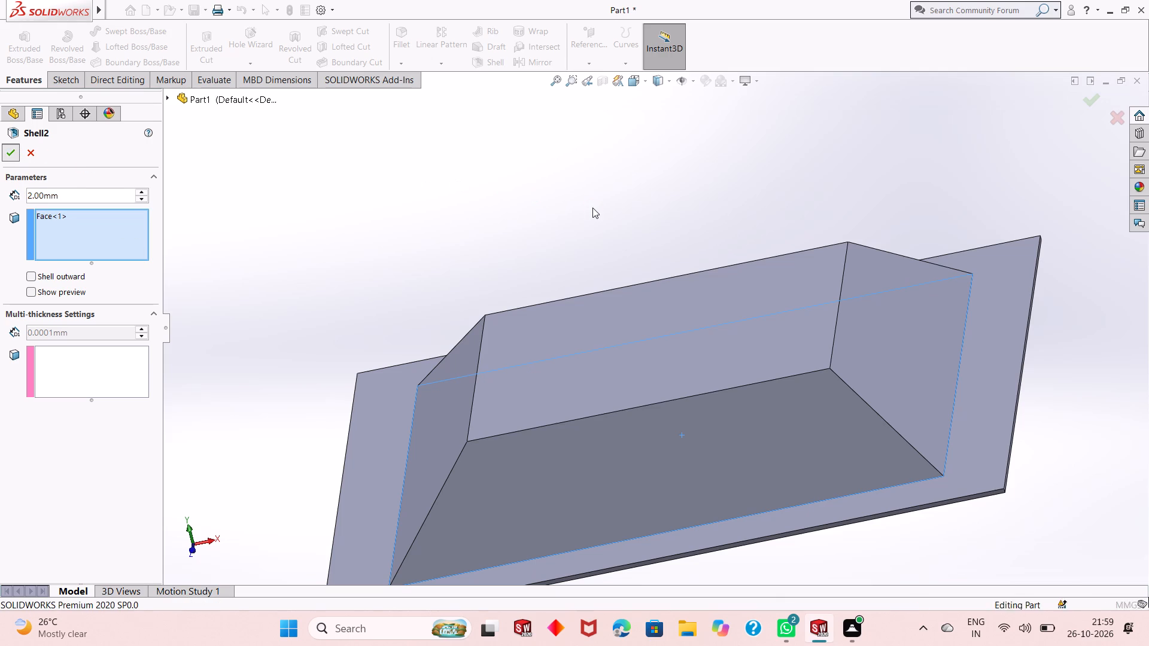
Examine the thickened grille bars and the shelled housing from the front and the open back.
middle_click_drag(626, 325, 640, 350)
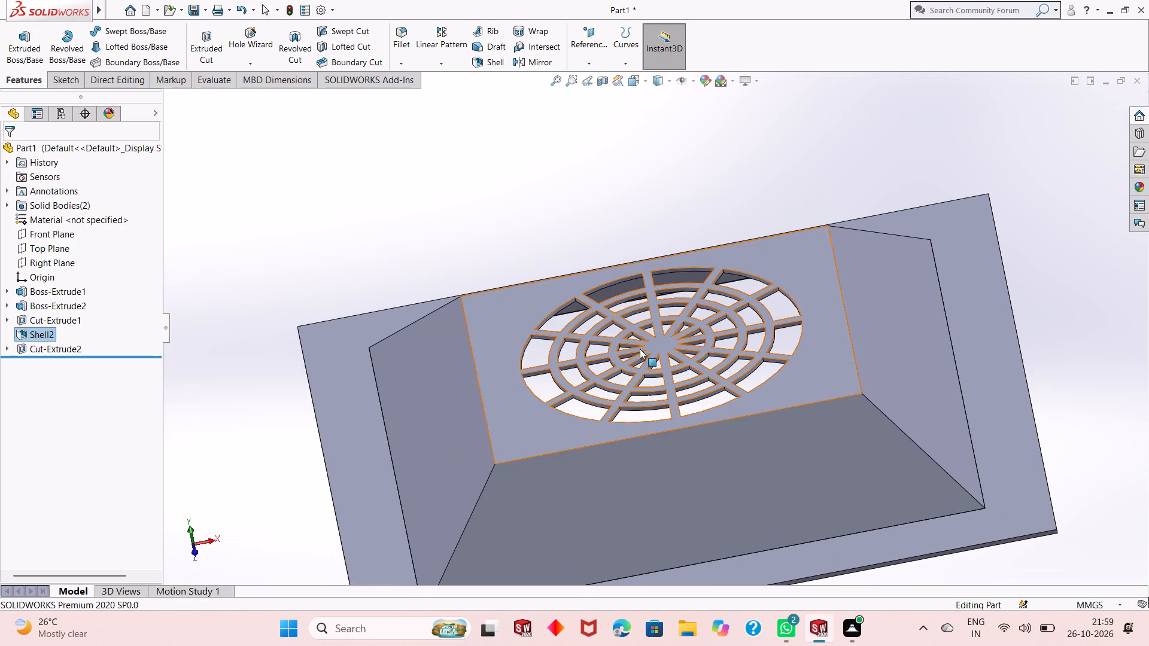
scroll(630, 410, "up", 3)
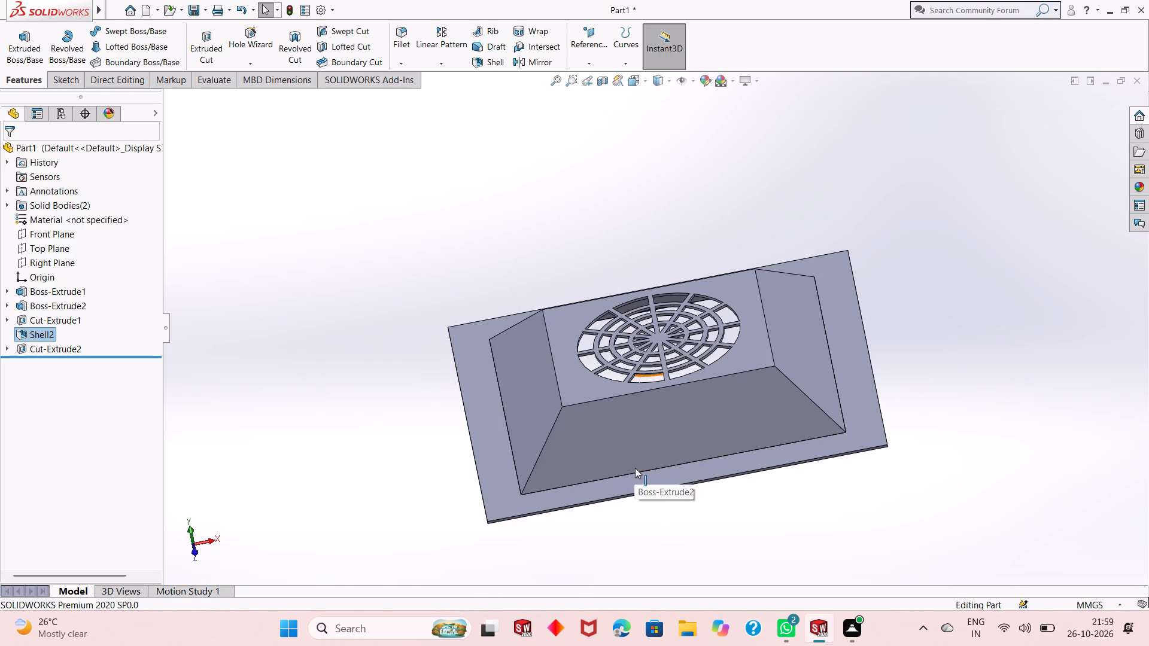
middle_click_drag(635, 468, 635, 284)
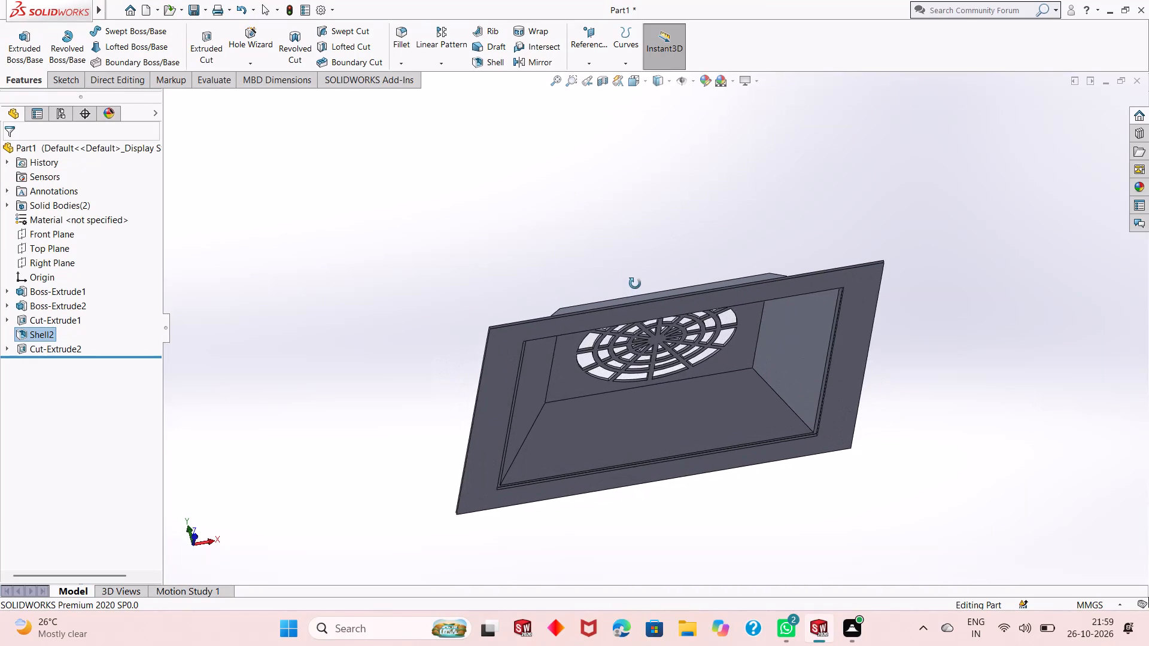
middle_click_drag(635, 284, 621, 418)
scroll(621, 418, "up", 1)
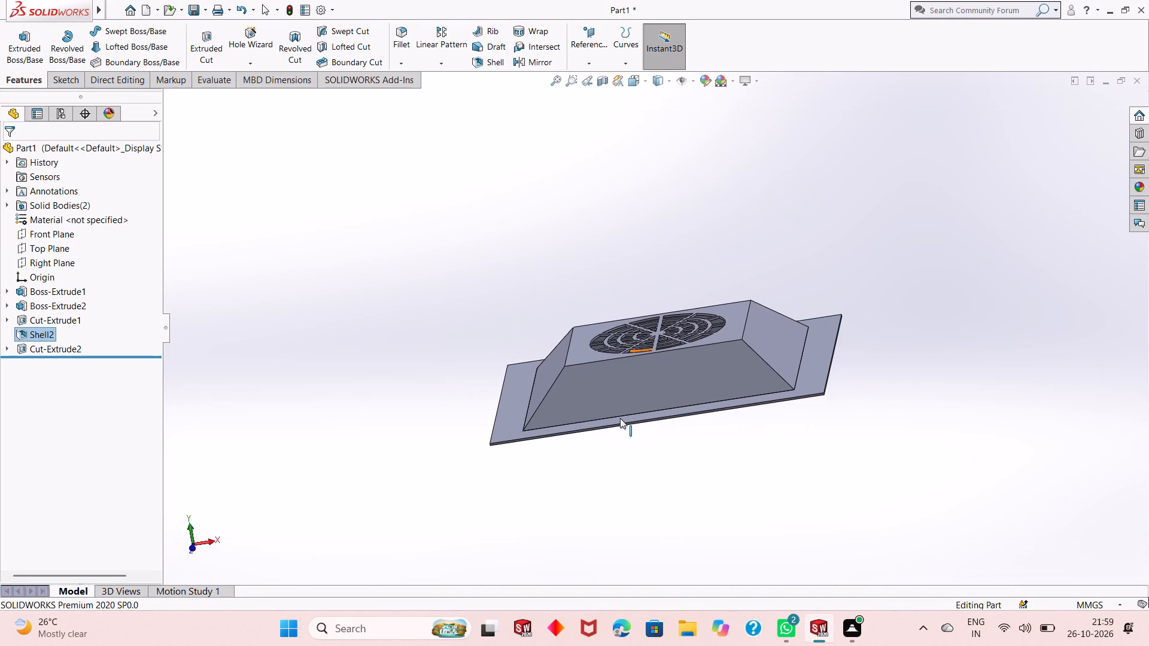
middle_click_drag(616, 381, 616, 400)
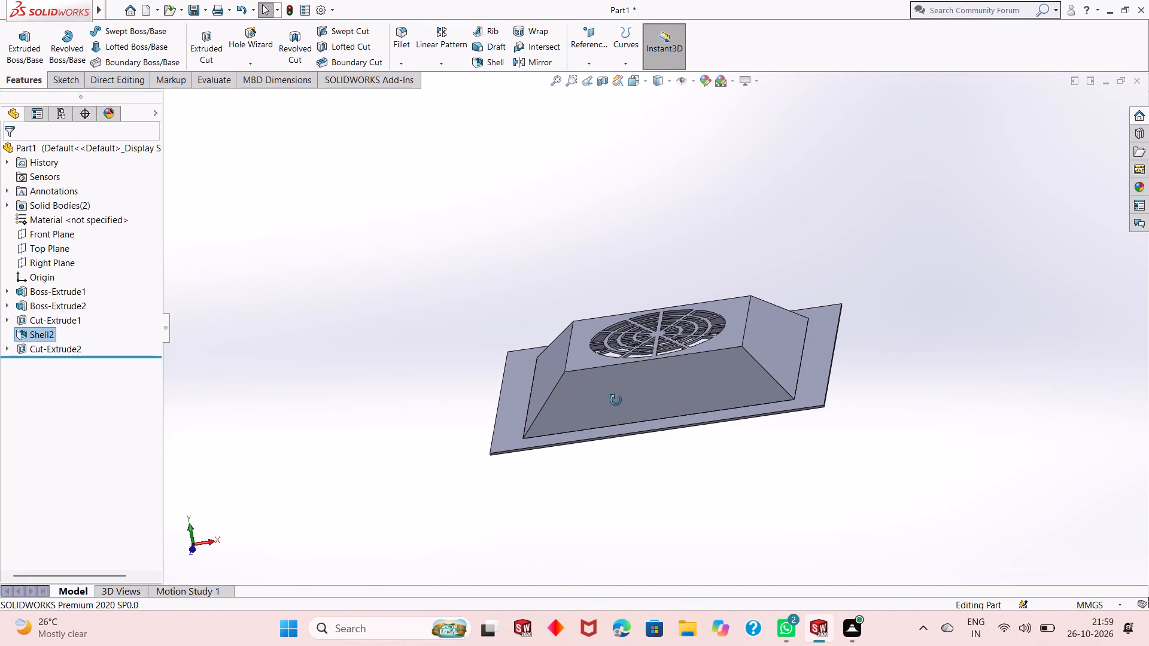
middle_click_drag(616, 400, 618, 461)
middle_click(618, 461)
scroll(645, 354, "down", 2)
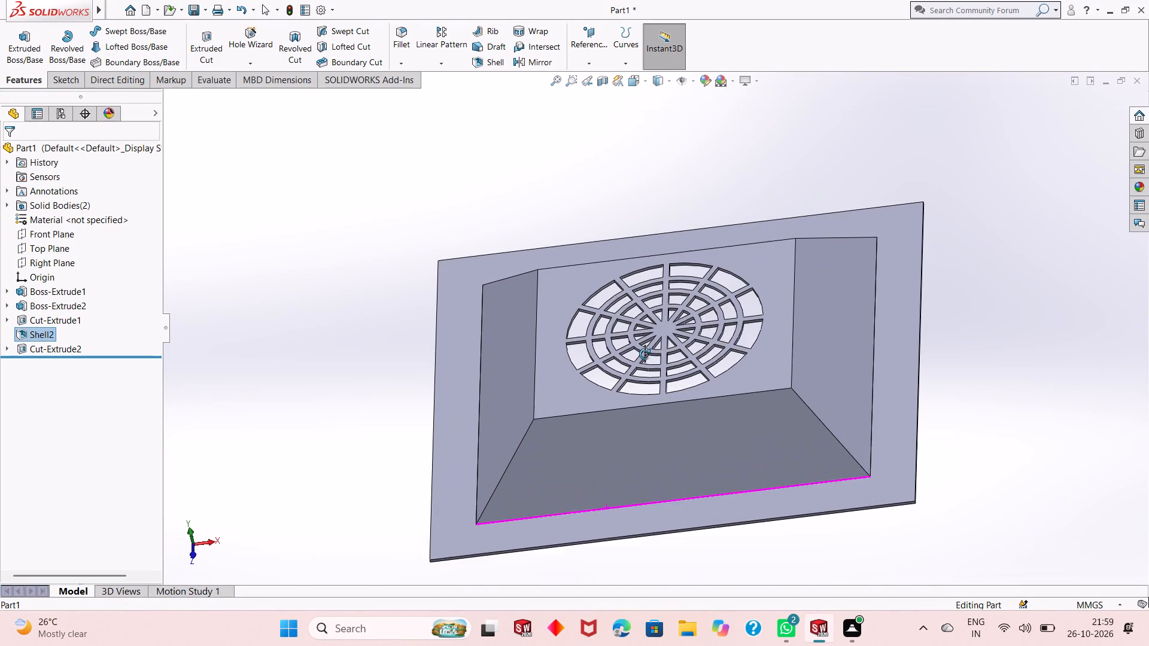
scroll(673, 346, "down", 2)
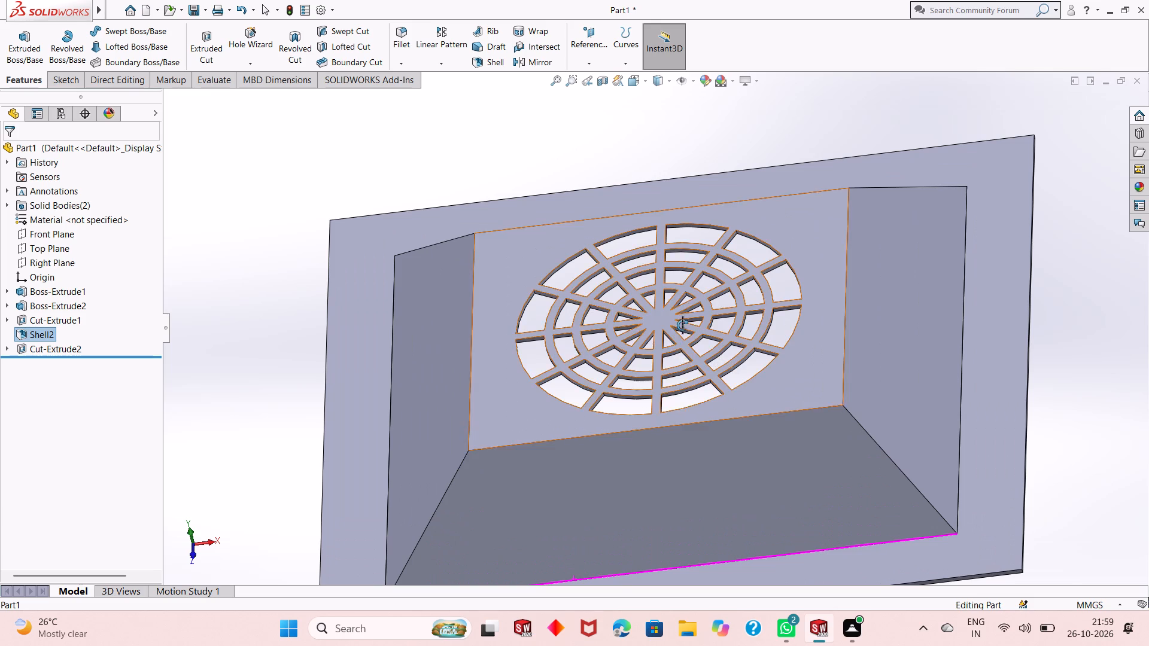
middle_click_drag(685, 334, 689, 381)
scroll(664, 316, "down", 3)
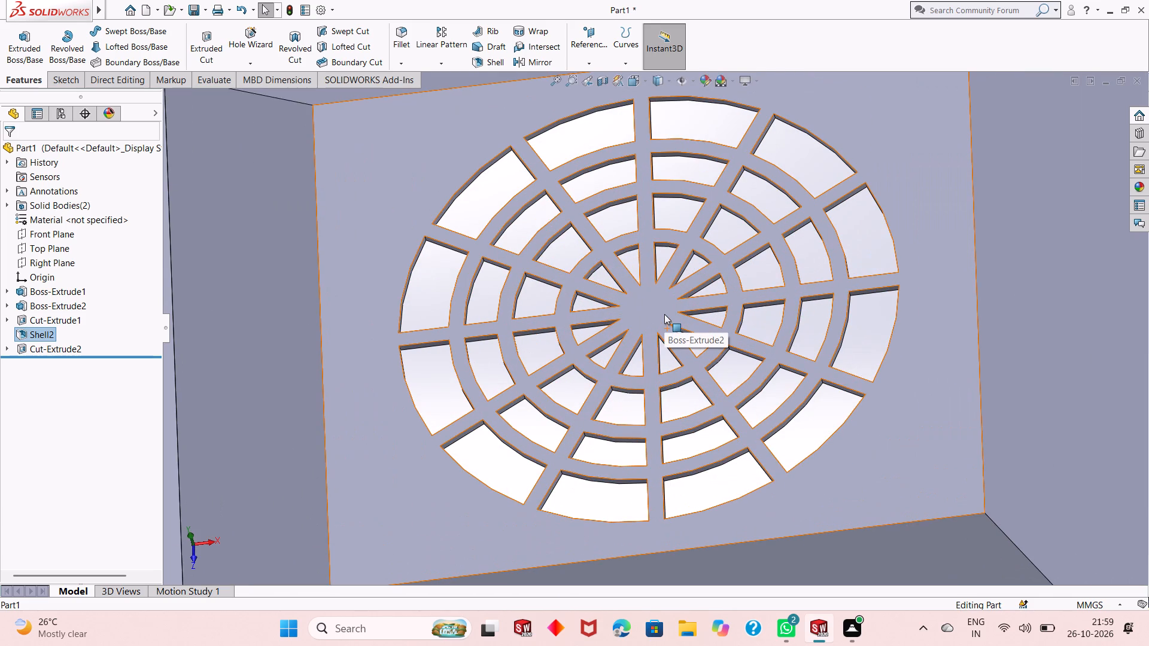
scroll(663, 338, "up", 7)
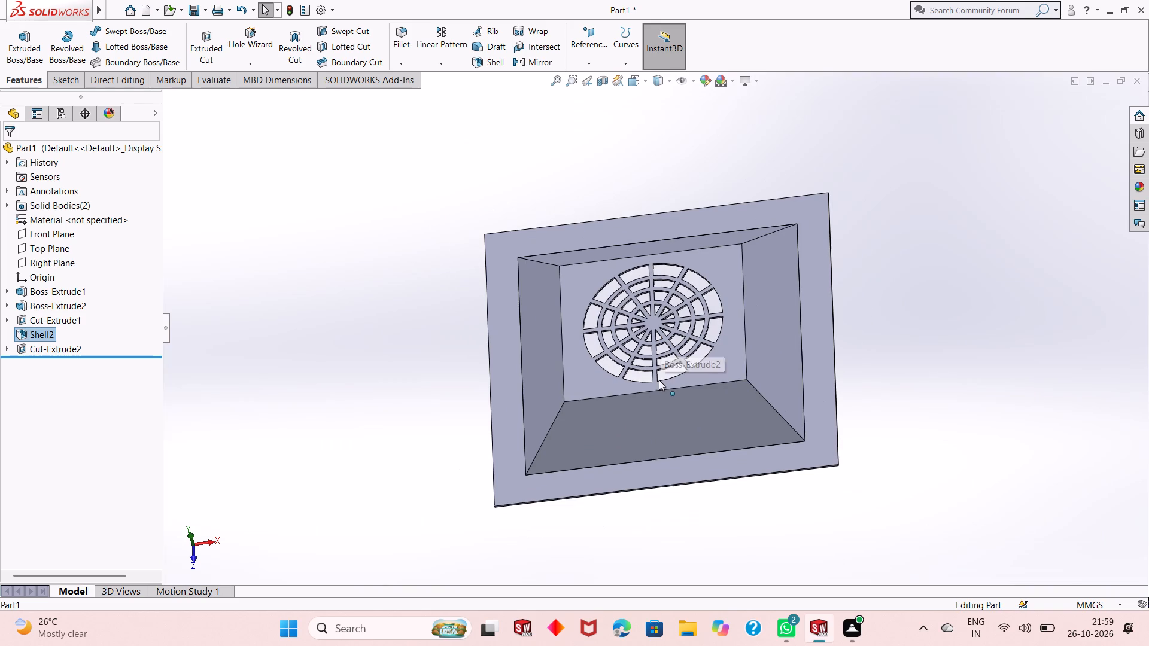
middle_click_drag(666, 432, 668, 395)
Start a sketch on the sloped +Z face and check the length of its outer base edge with a trial line.
left_click(676, 399)
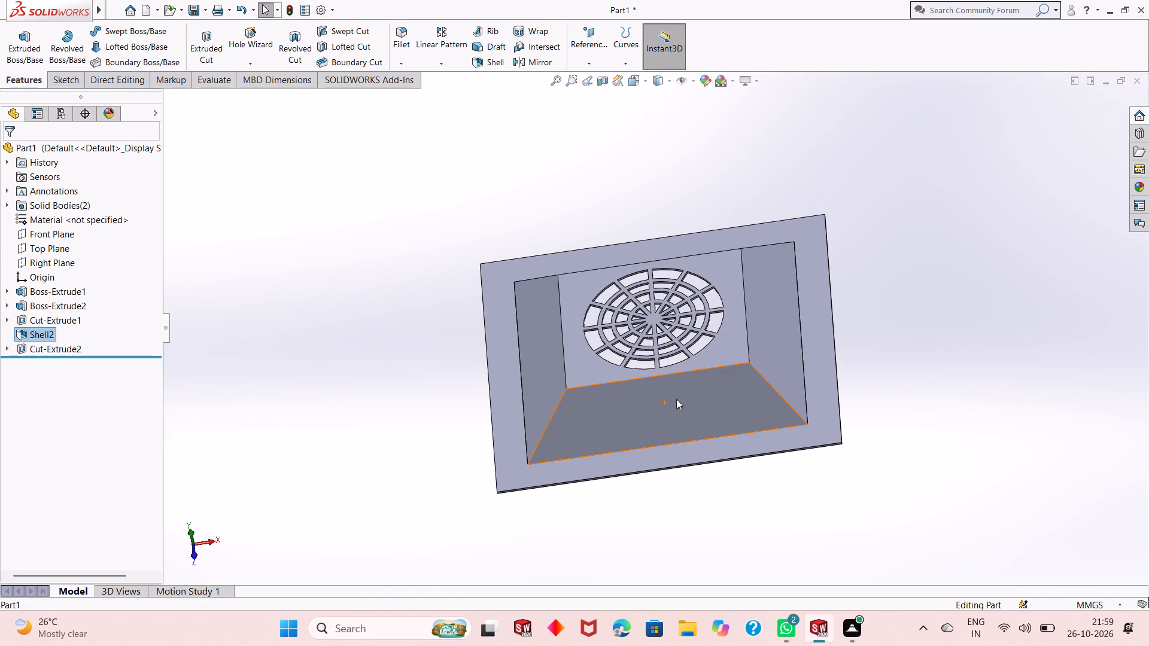
left_click(723, 369)
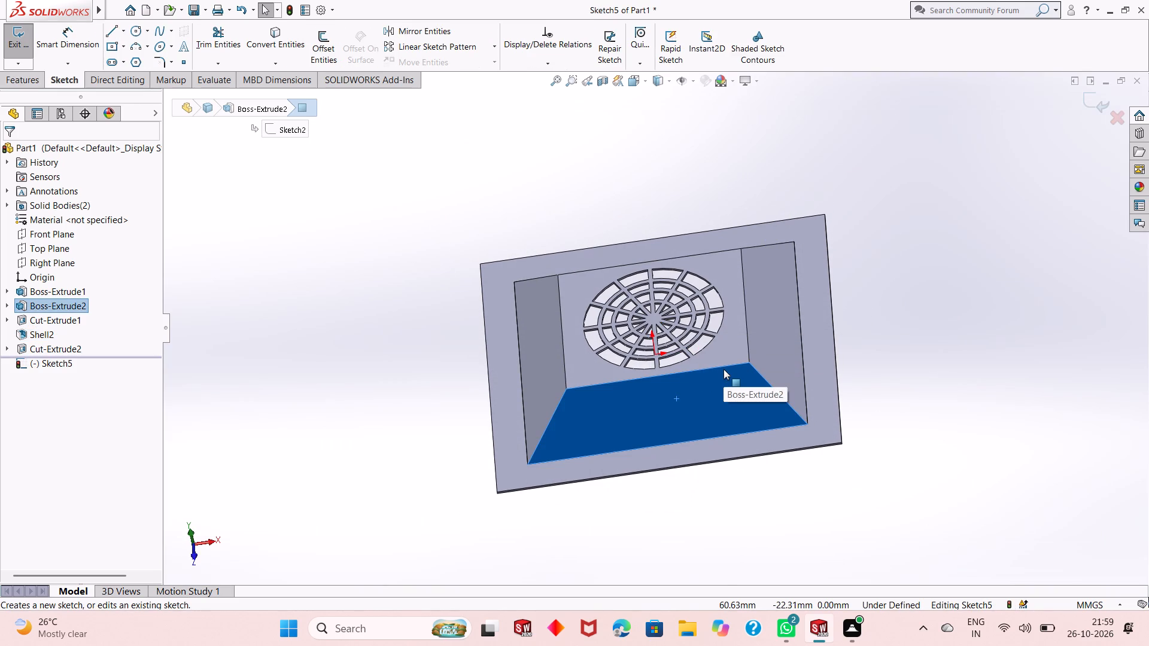
key("Escape")
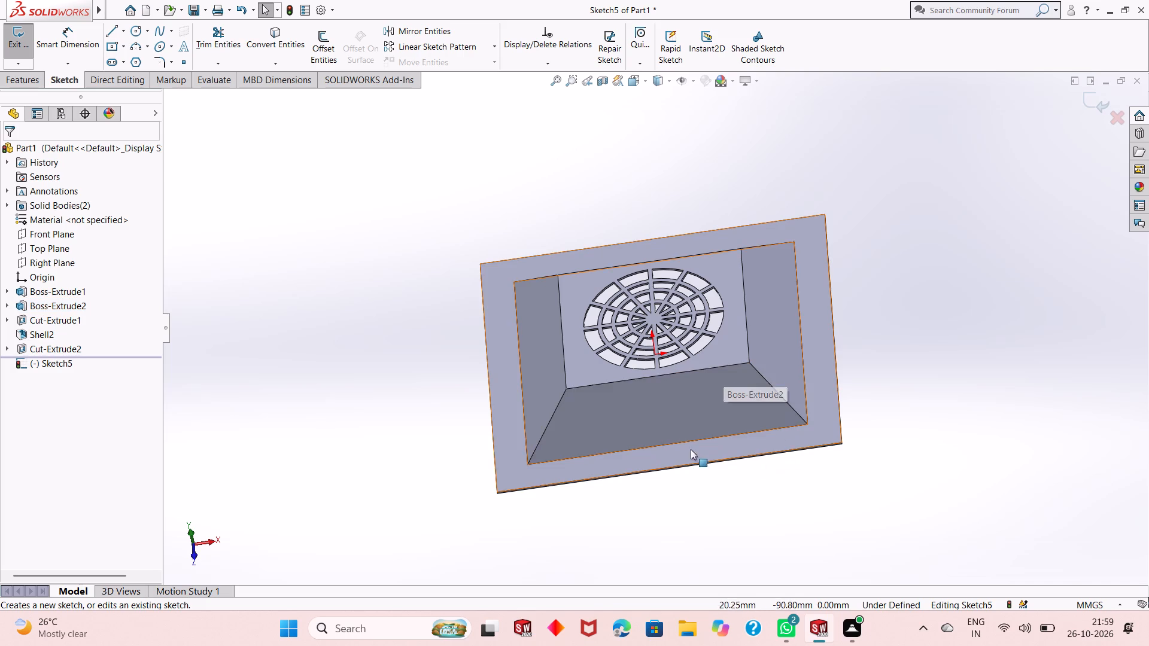
middle_click(668, 427)
middle_click_drag(687, 481, 697, 502)
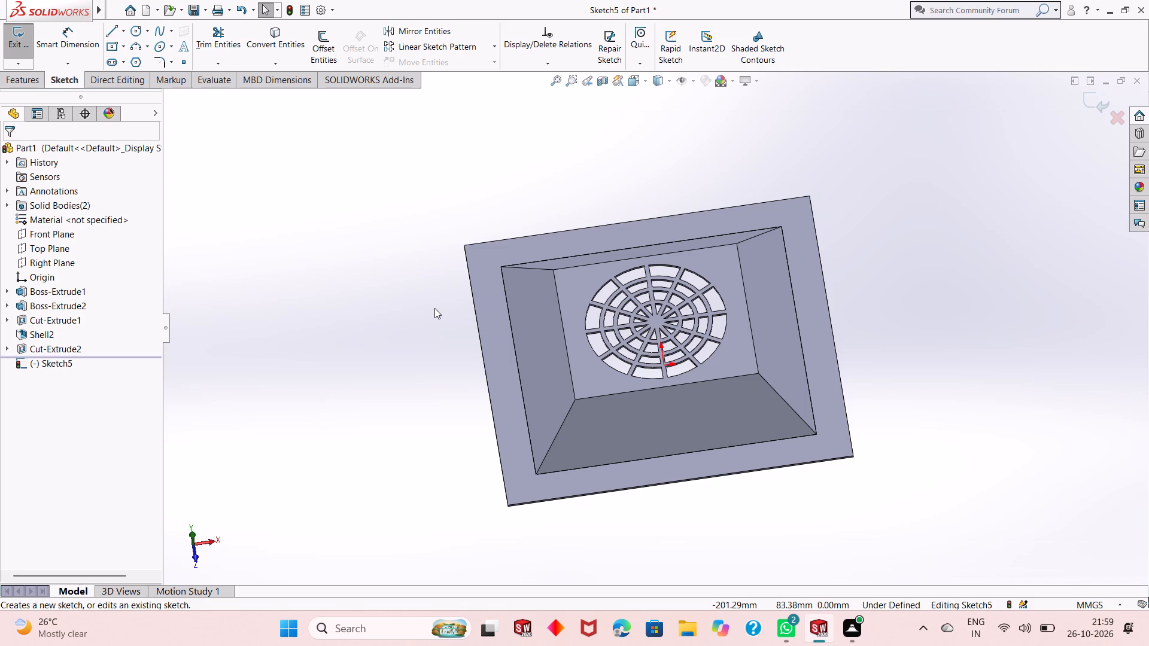
left_click(111, 27)
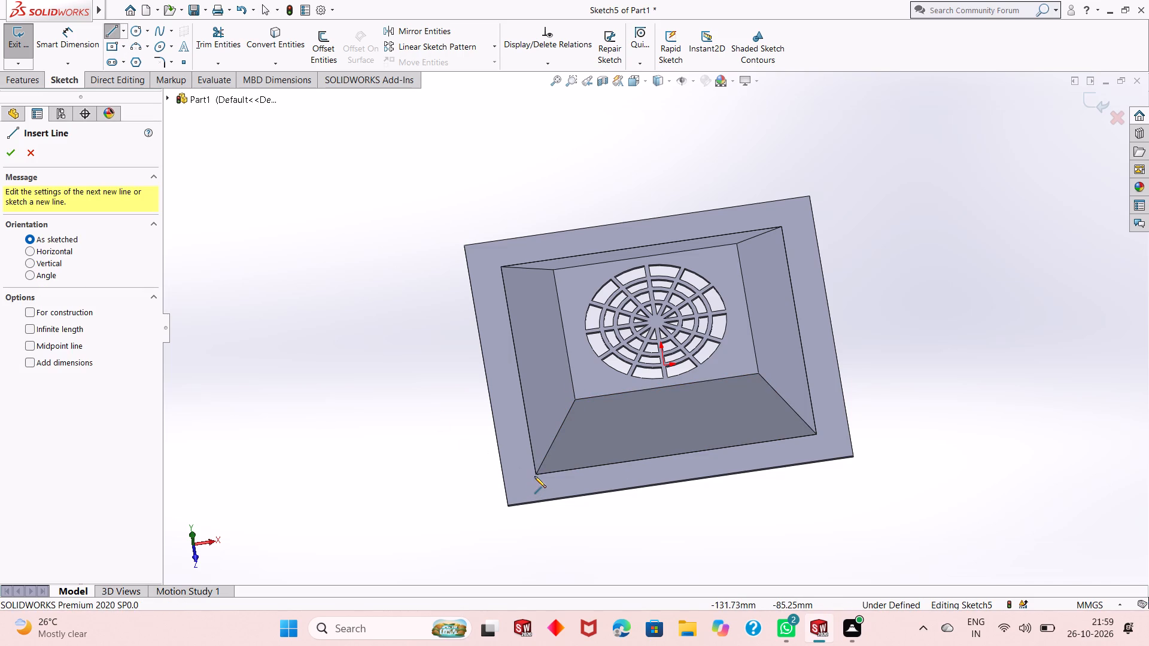
left_click(539, 476)
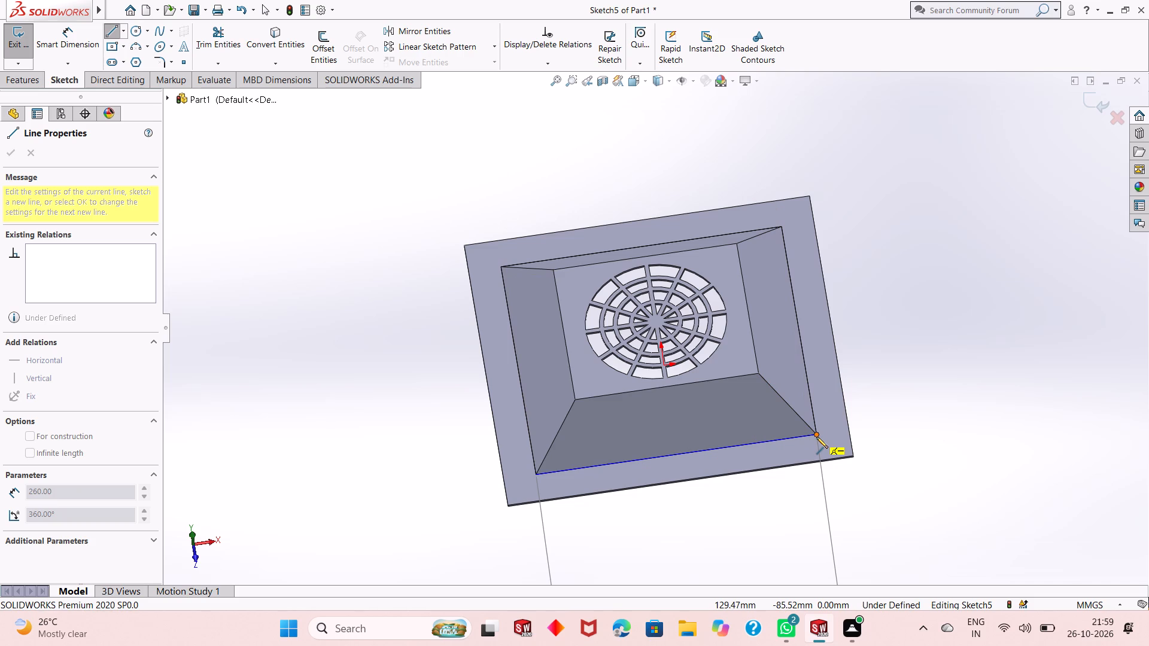
scroll(747, 445, "up", 4)
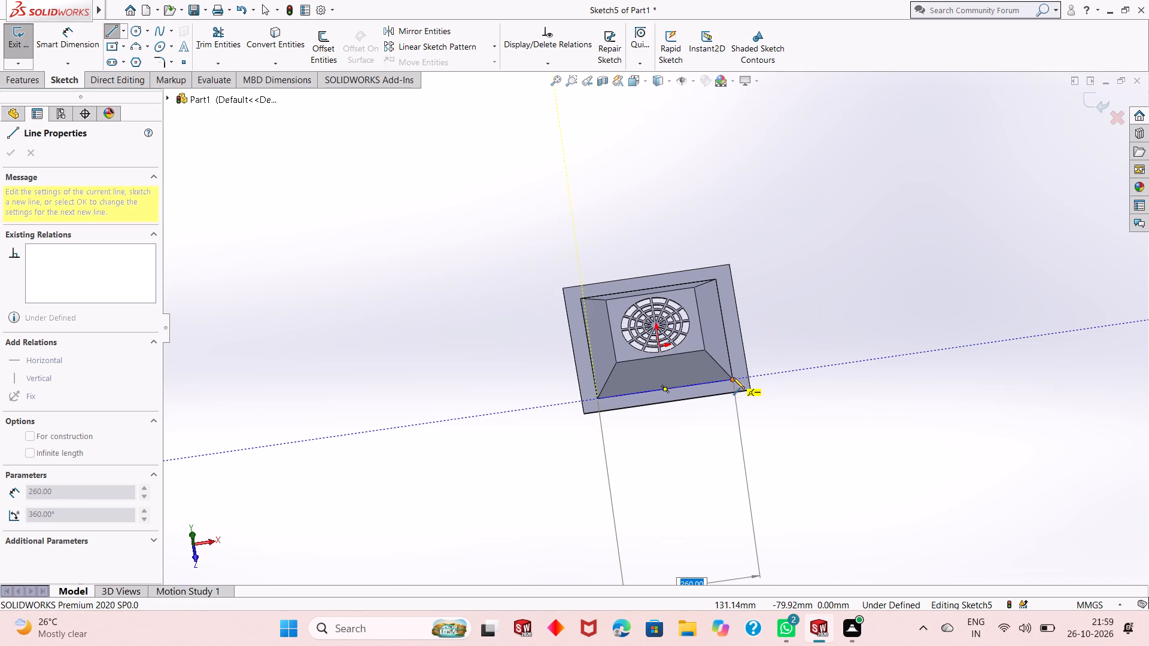
scroll(734, 377, "up", 2)
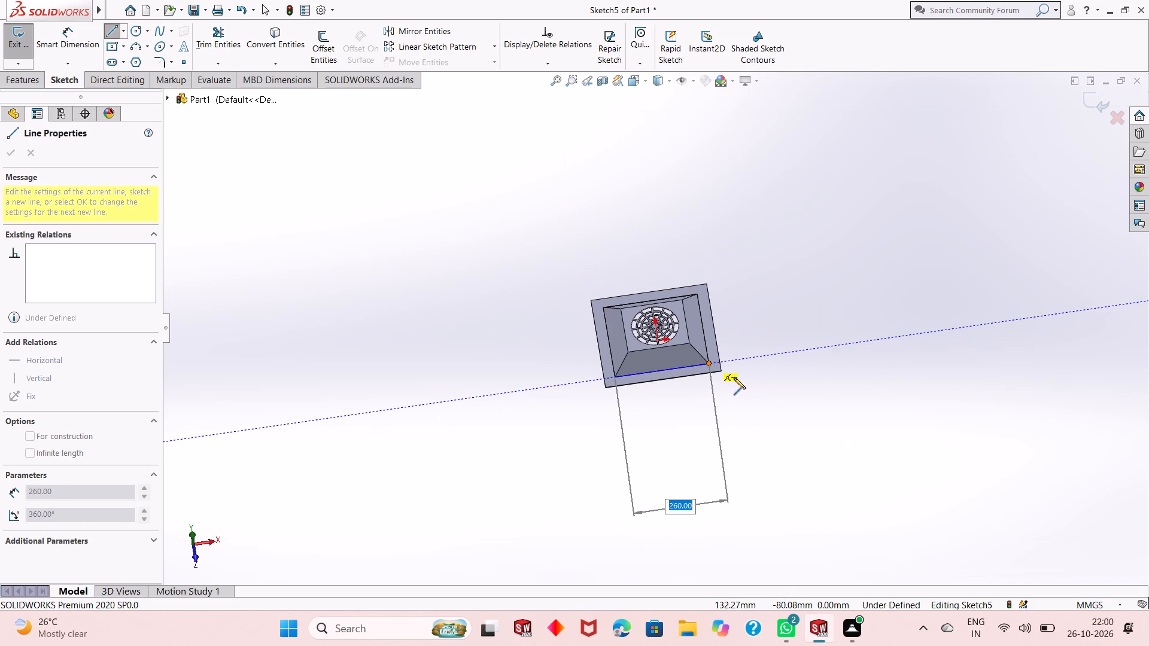
key("Escape")
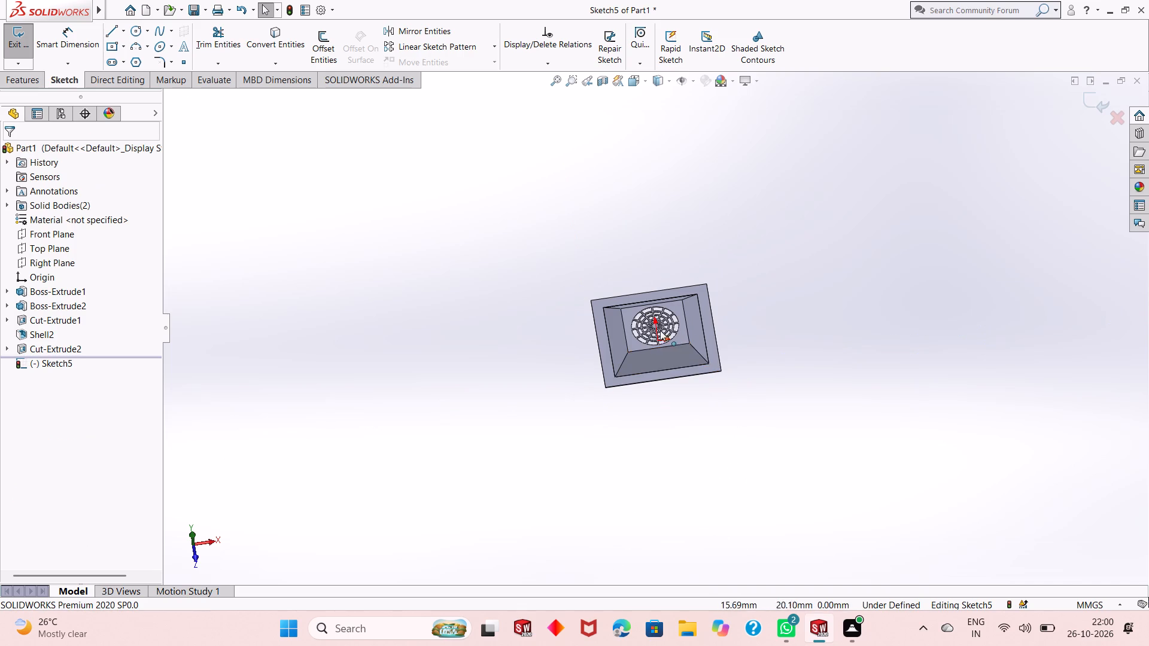
Check the length of the edge between that sloped face and the grille face with a trial line, and undo the sketch.
scroll(660, 330, "down", 7)
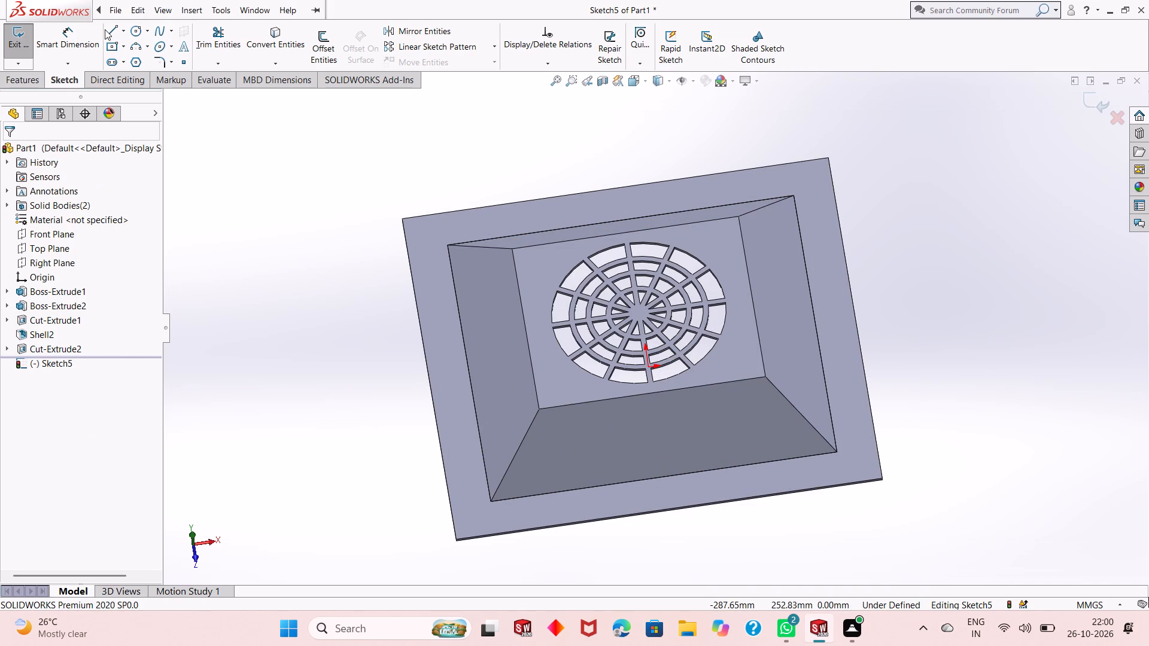
left_click(105, 30)
left_click(539, 407)
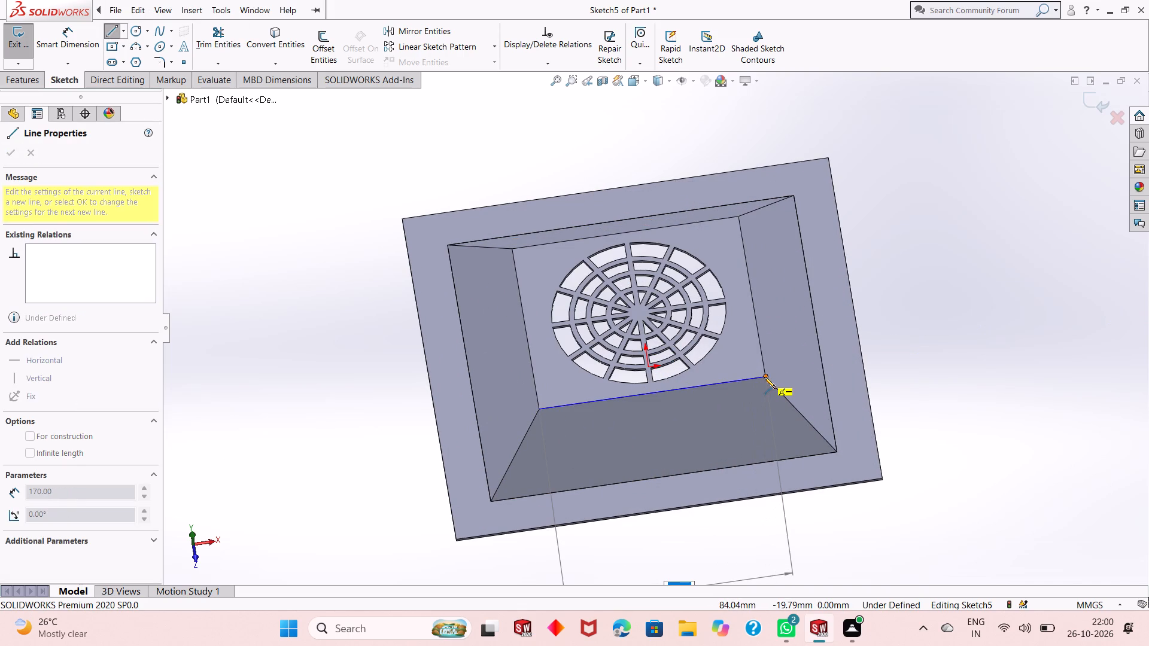
scroll(764, 377, "up", 1)
key("Escape")
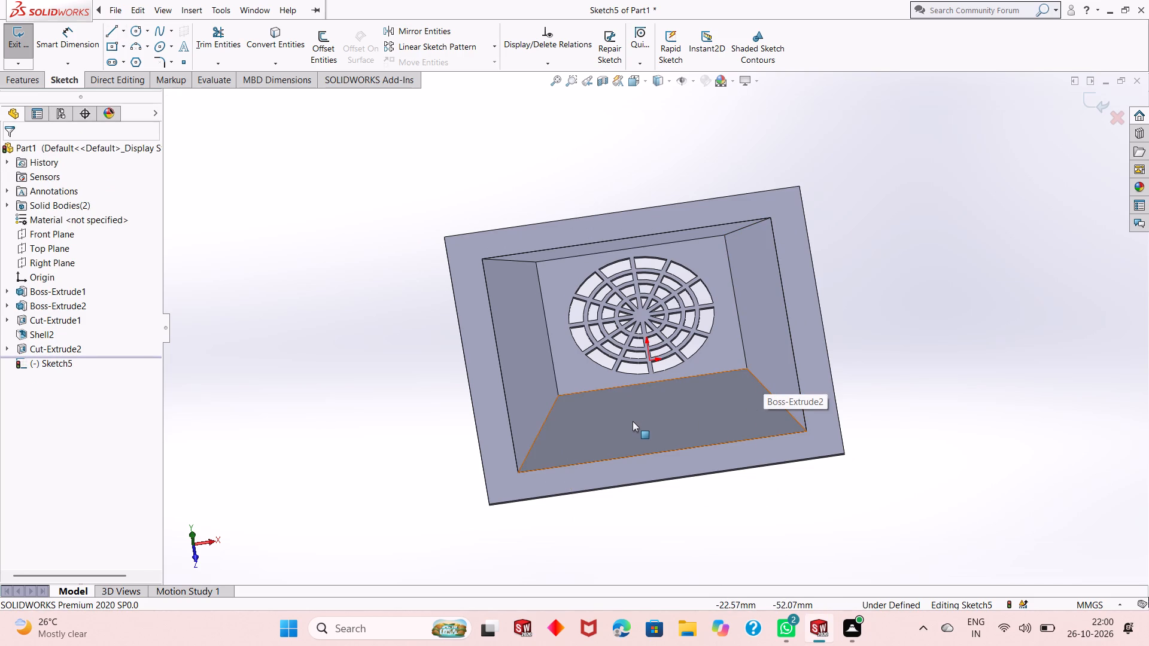
scroll(637, 409, "up", 1)
middle_click_drag(637, 409, 673, 330)
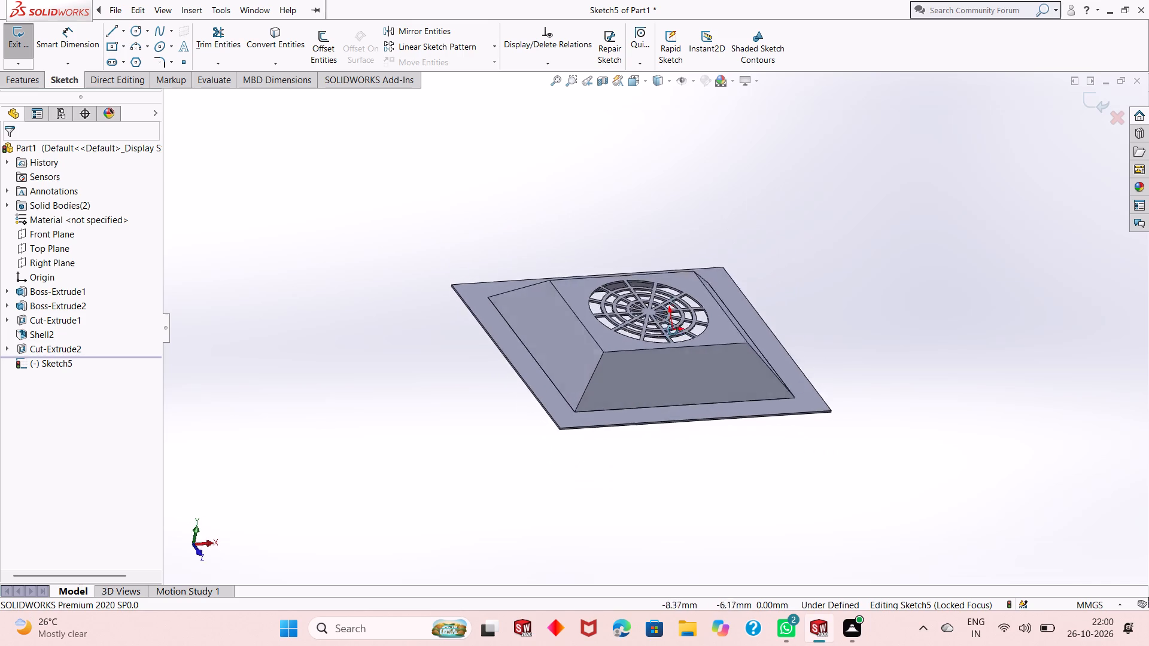
middle_click_drag(673, 330, 736, 431)
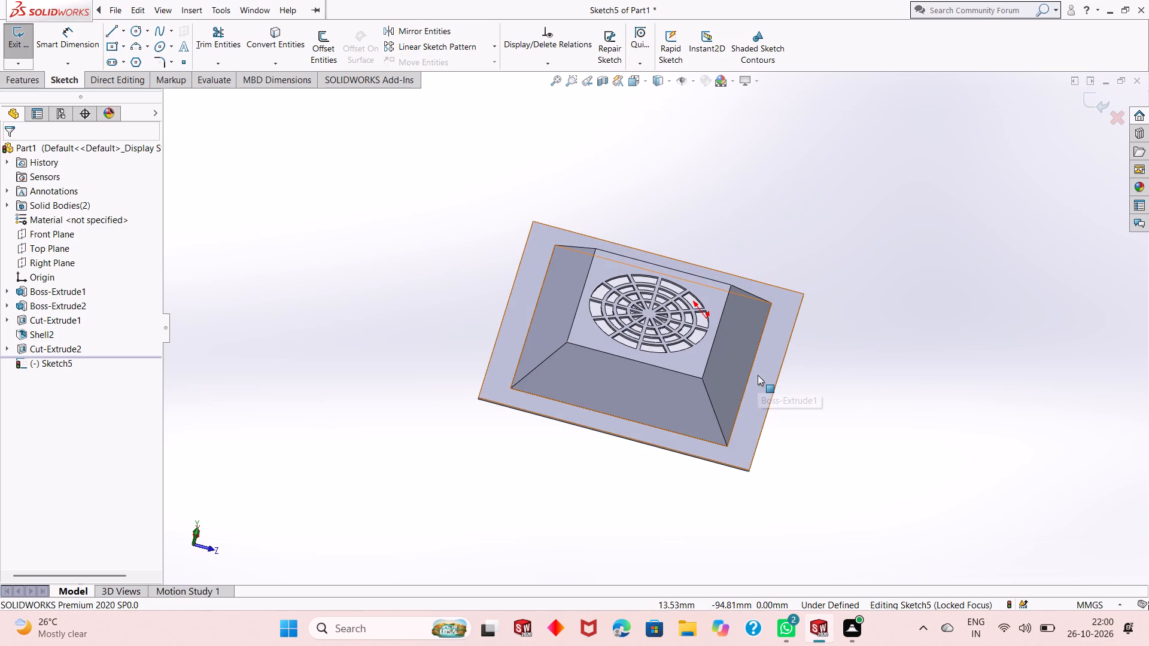
key("ctrl+z")
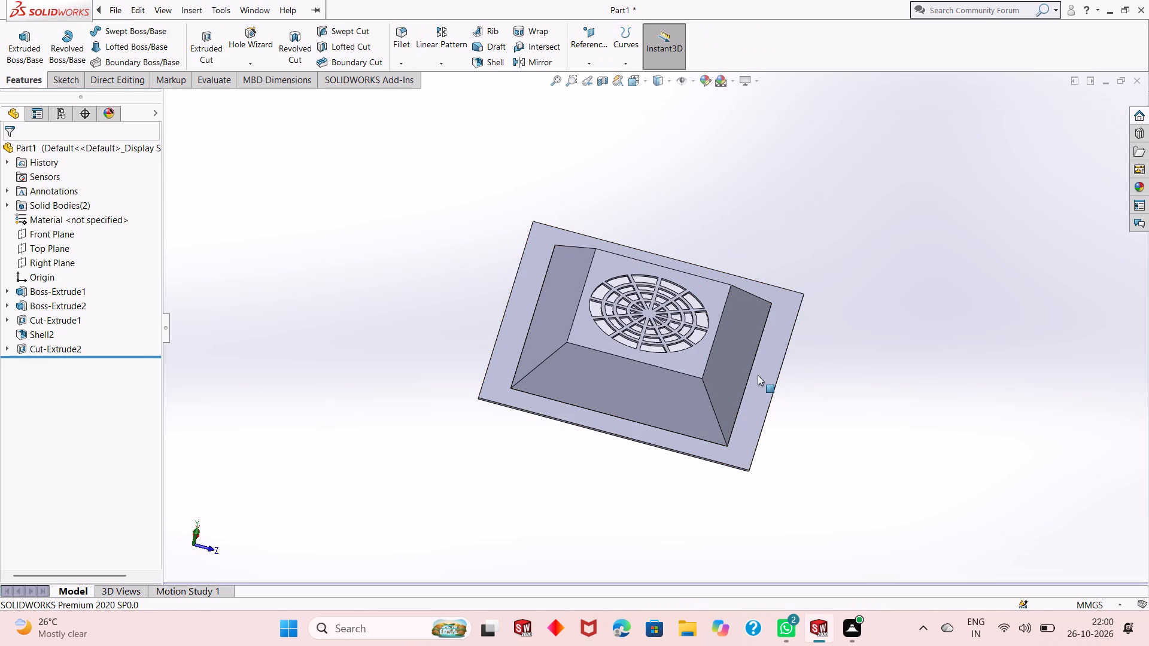
Check the length of the adjacent sloped face's inner edge with a trial line in a new sketch, and undo the sketch.
left_click(628, 371)
left_click(682, 337)
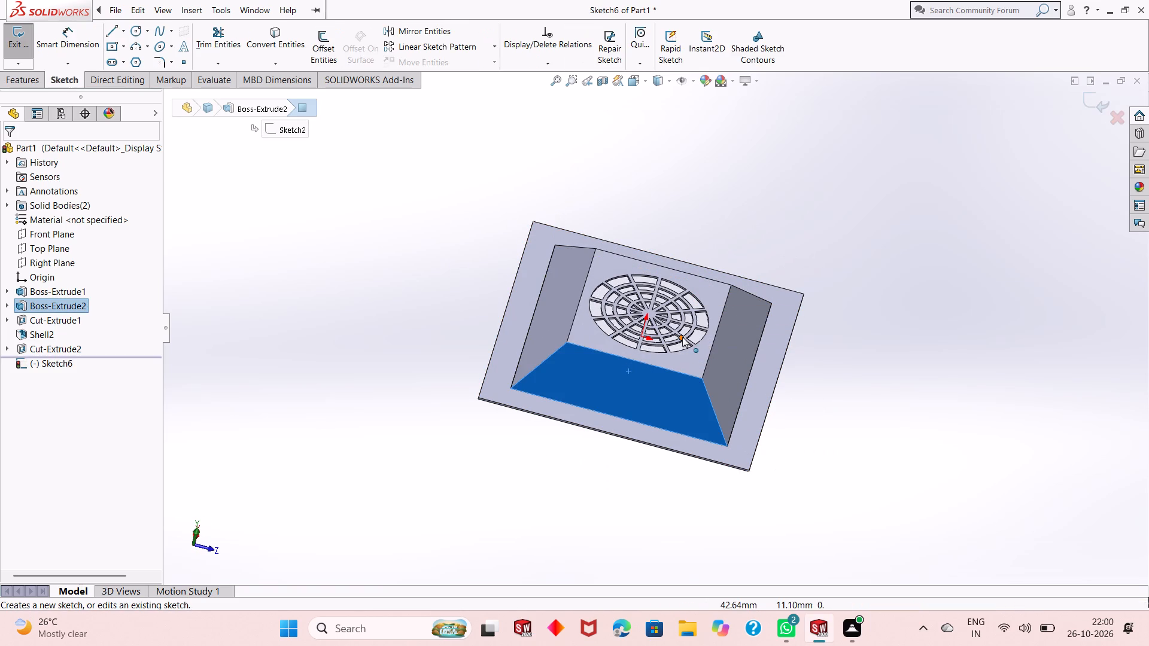
left_click(375, 233)
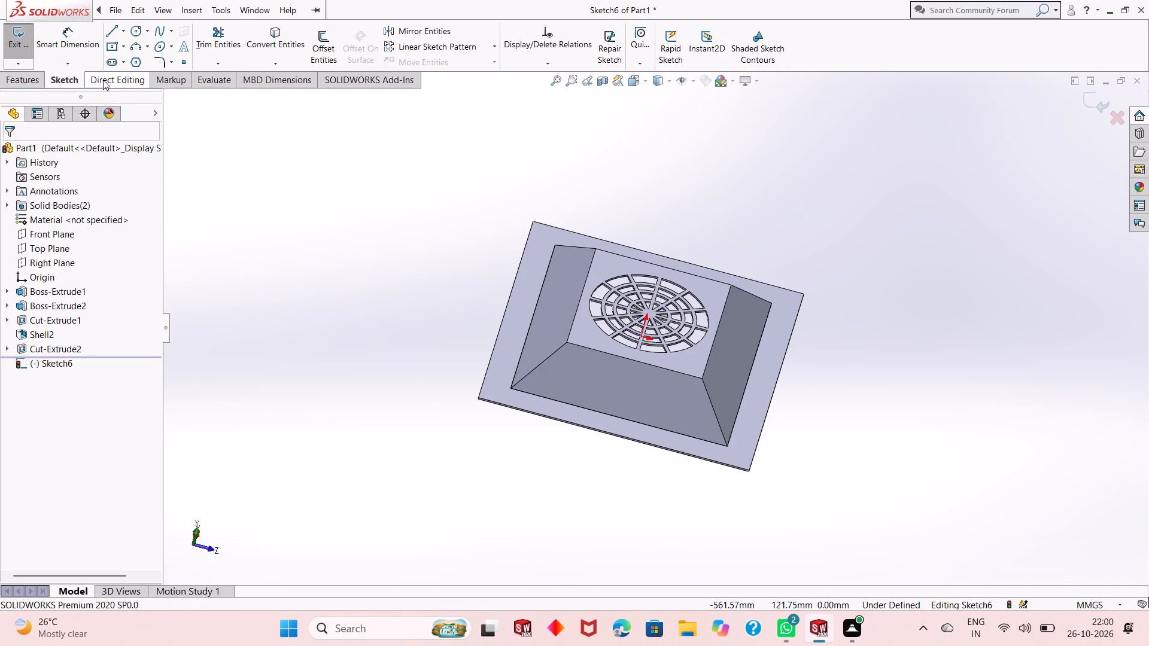
left_click(105, 25)
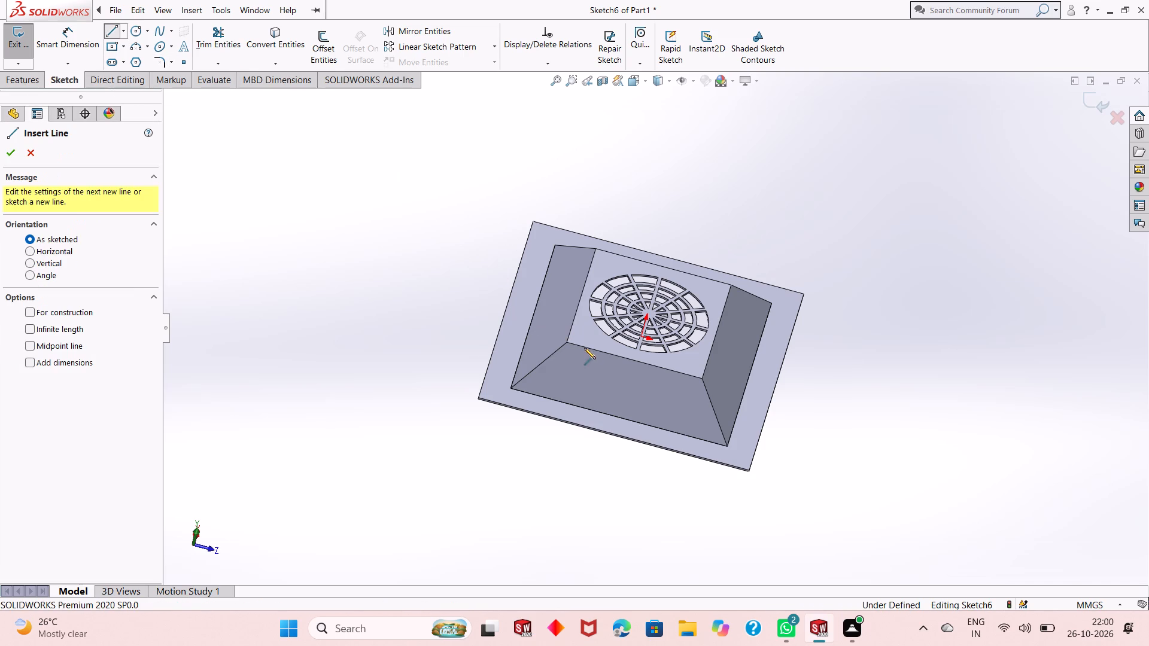
left_click(566, 342)
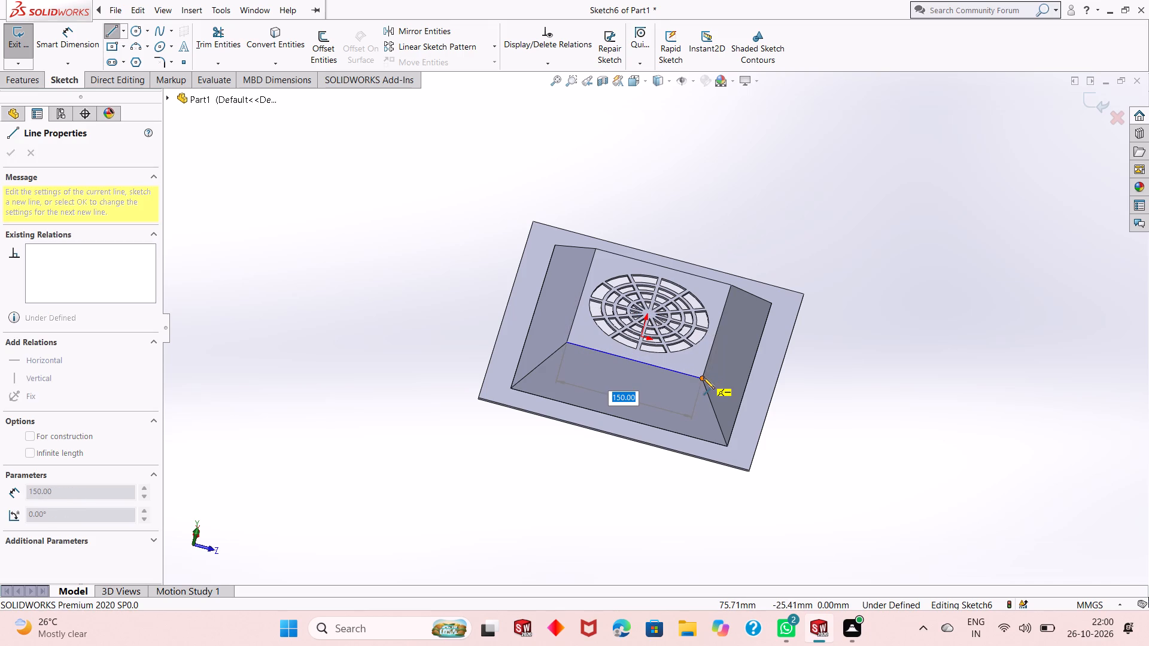
key("Escape")
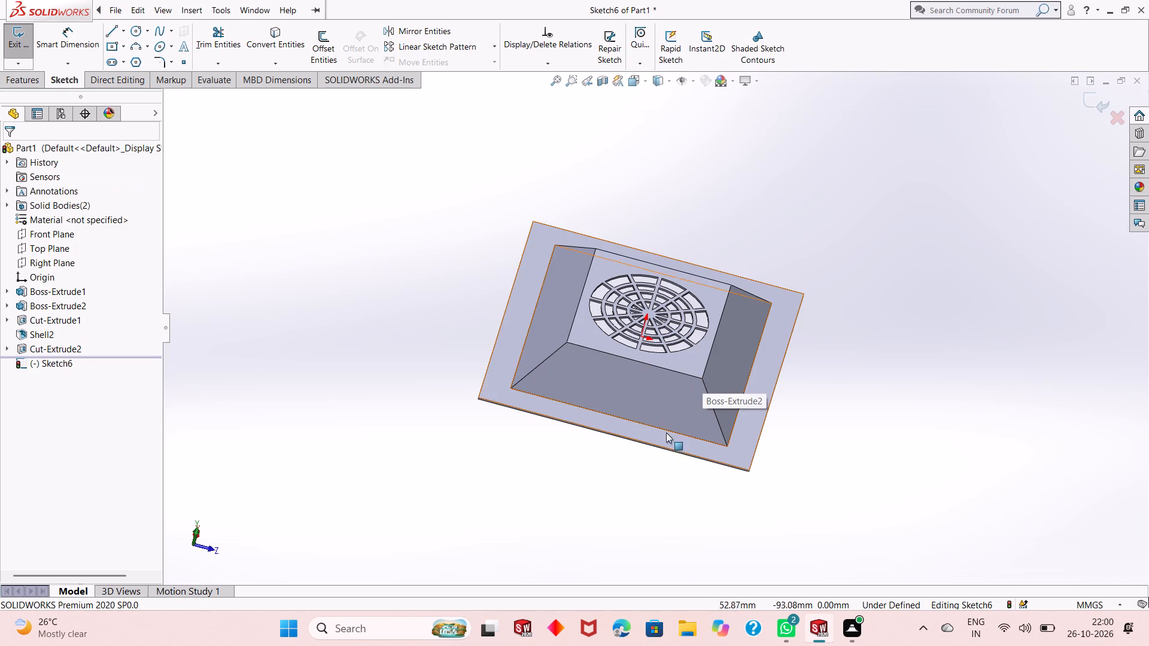
key("ctrl+z")
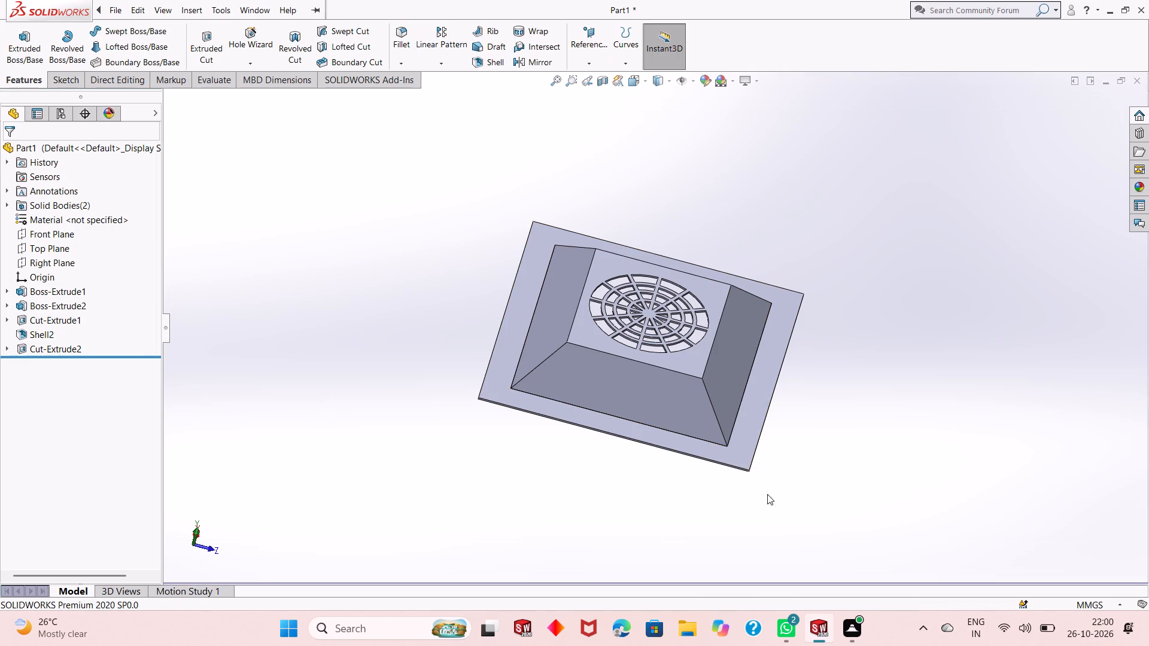
Examine the circular grille and the sloped walls of the housing up close and from several angles.
middle_click_drag(798, 461, 697, 544)
scroll(692, 515, "up", 1)
scroll(622, 271, "down", 2)
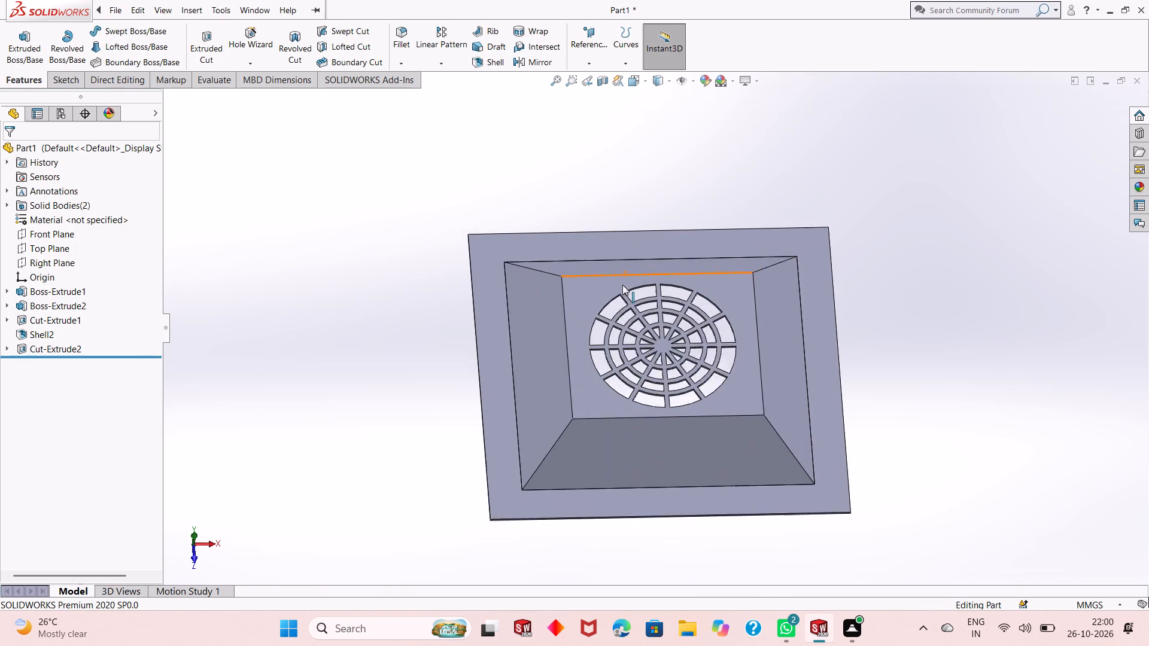
scroll(622, 285, "down", 1)
scroll(677, 407, "down", 2)
key("Escape")
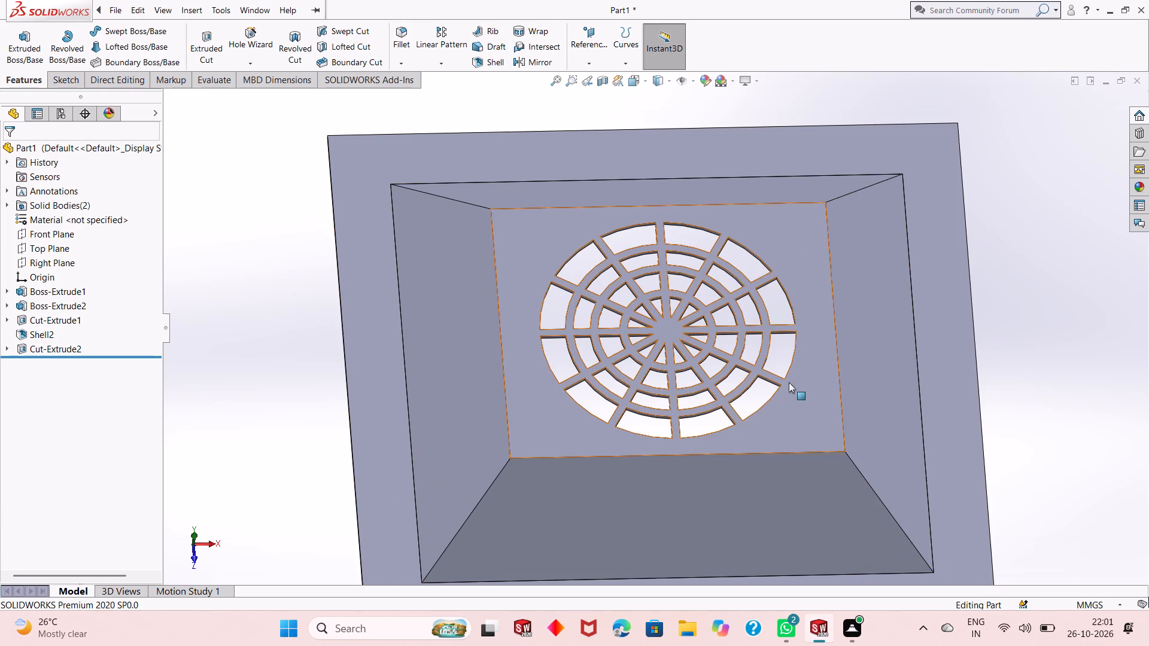
scroll(757, 375, "up", 2)
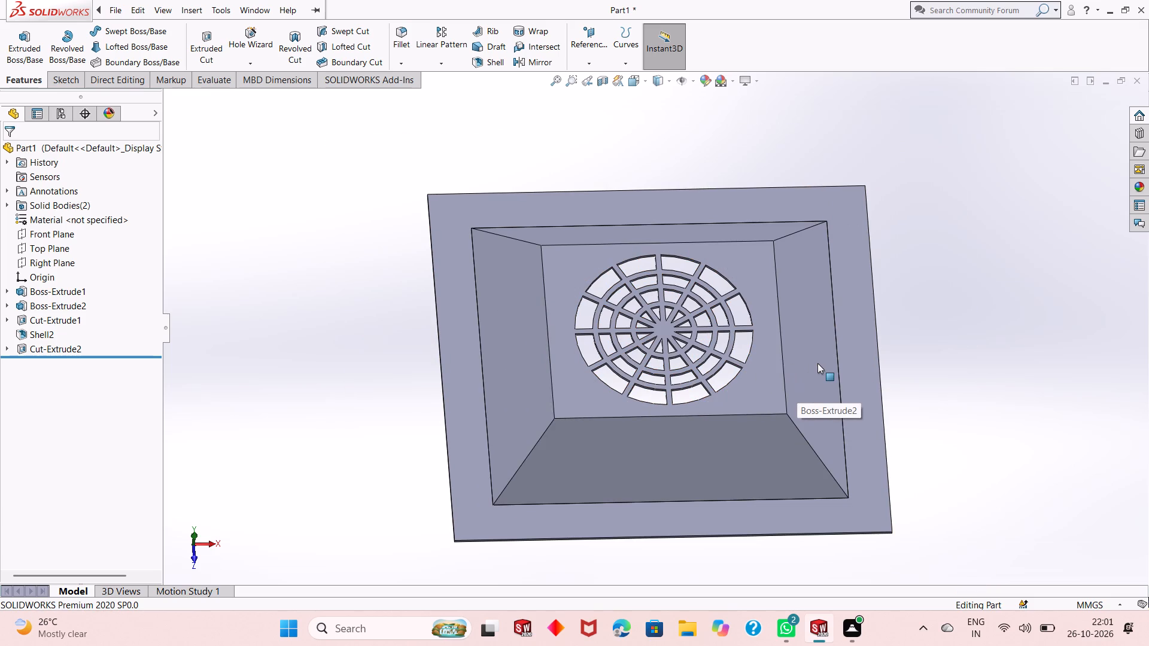
scroll(818, 364, "up", 1)
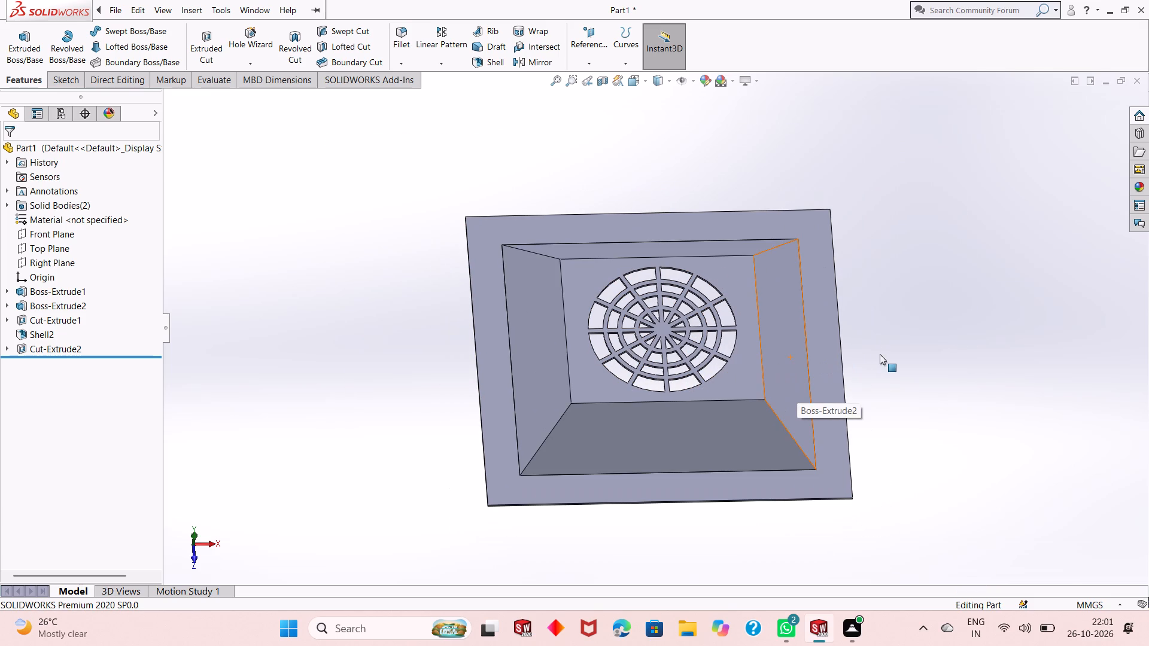
scroll(773, 468, "up", 1)
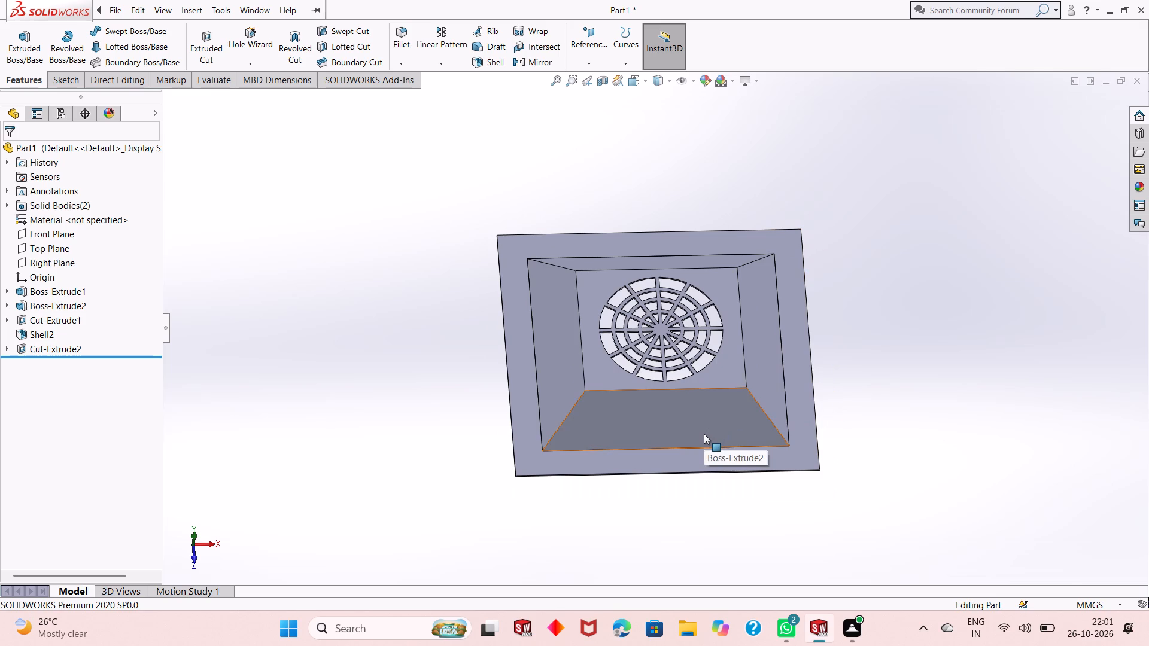
scroll(703, 423, "up", 1)
middle_click_drag(703, 423, 694, 392)
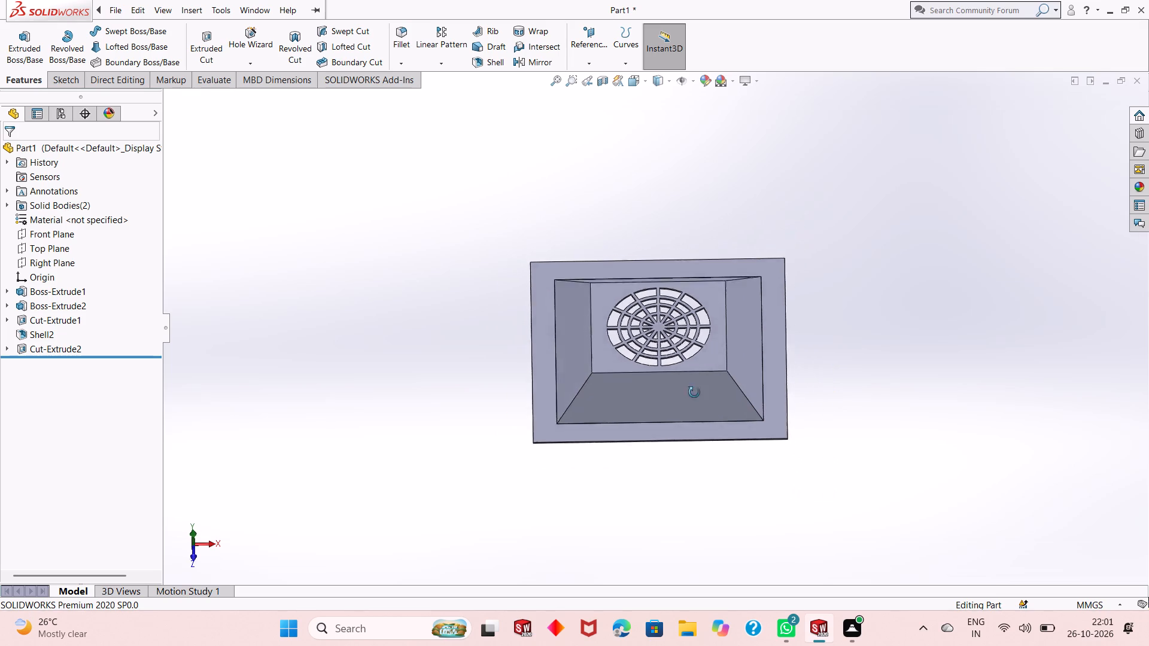
middle_click_drag(694, 392, 692, 349)
middle_click_drag(691, 312, 691, 370)
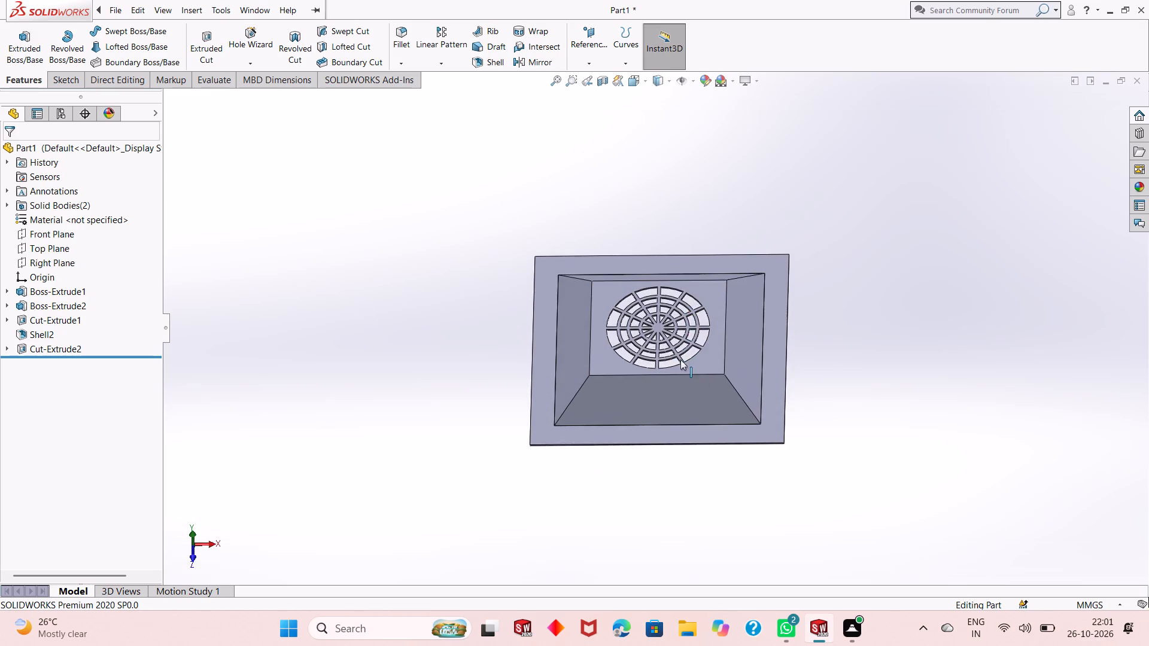
scroll(680, 359, "down", 3)
scroll(661, 315, "down", 3)
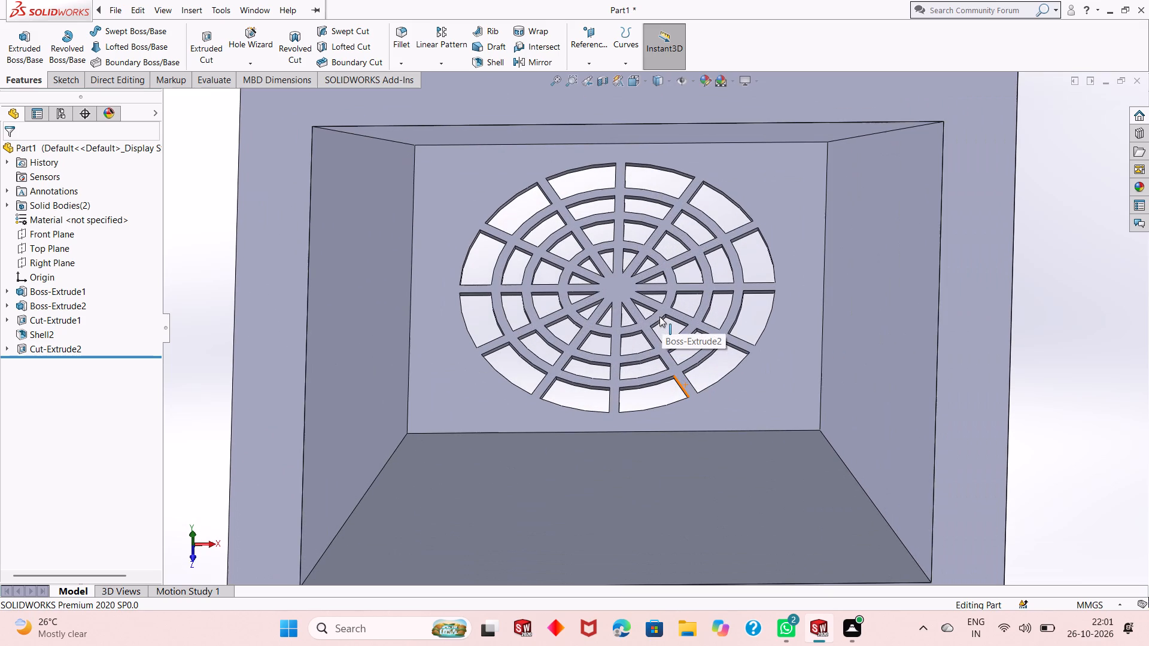
scroll(655, 325, "up", 2)
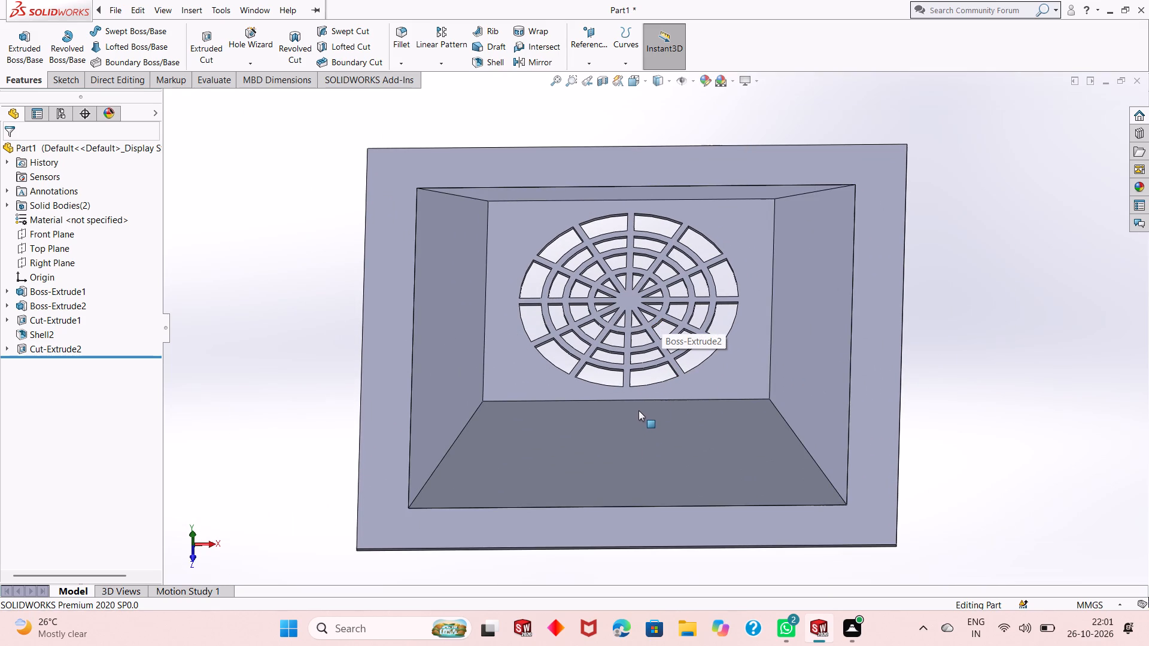
Check the lengths of two adjacent grille face edges with trial lines in a new sketch, and undo the sketch.
left_click(734, 239)
left_click(786, 207)
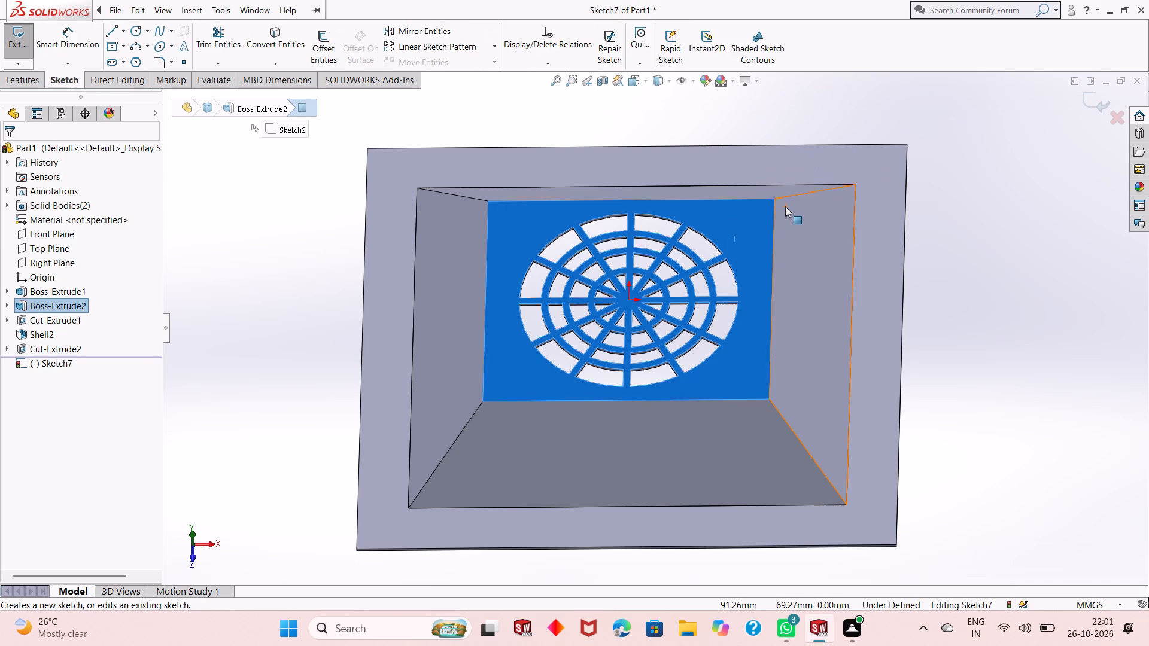
key("ctrl+8")
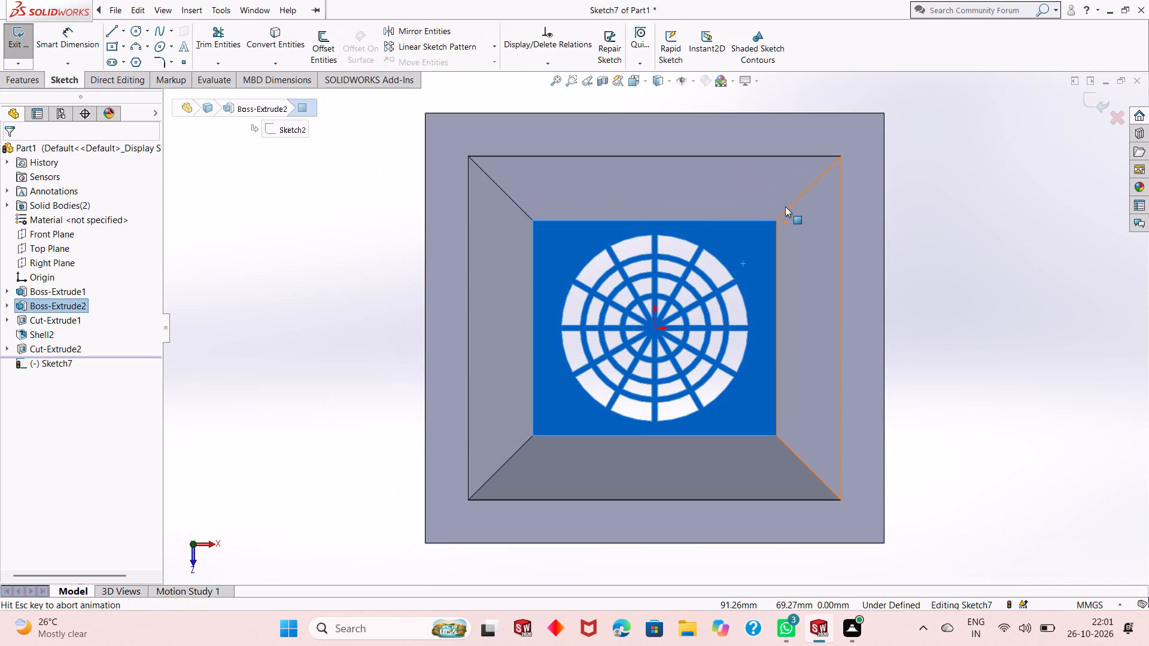
left_click(943, 250)
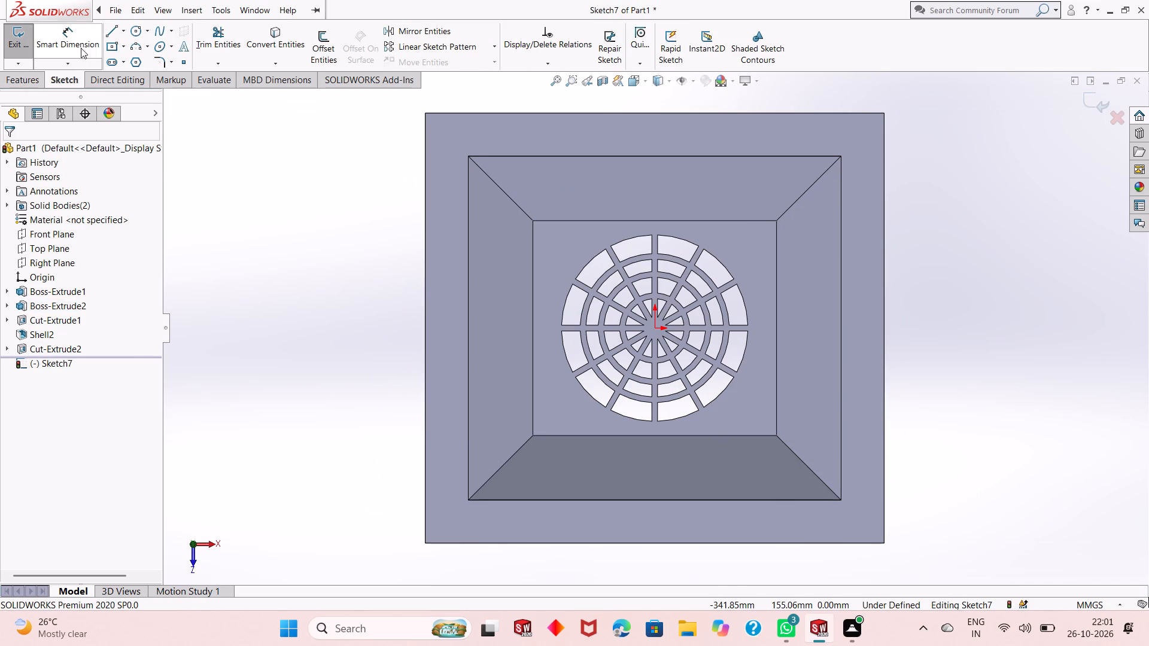
left_click(118, 33)
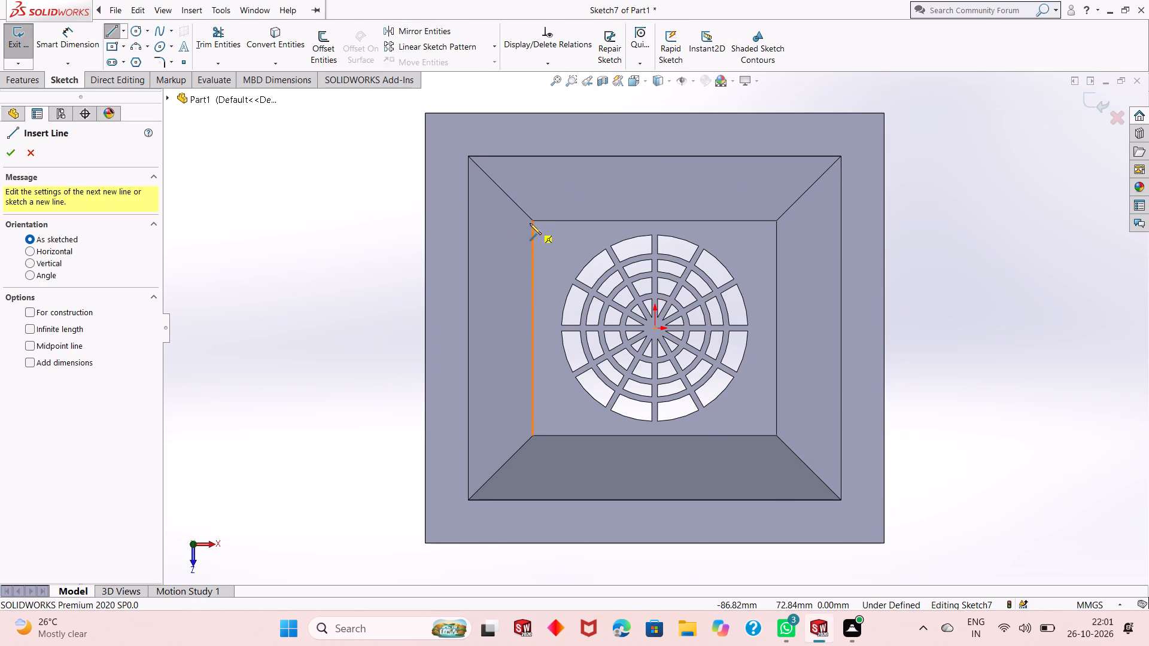
left_click(532, 221)
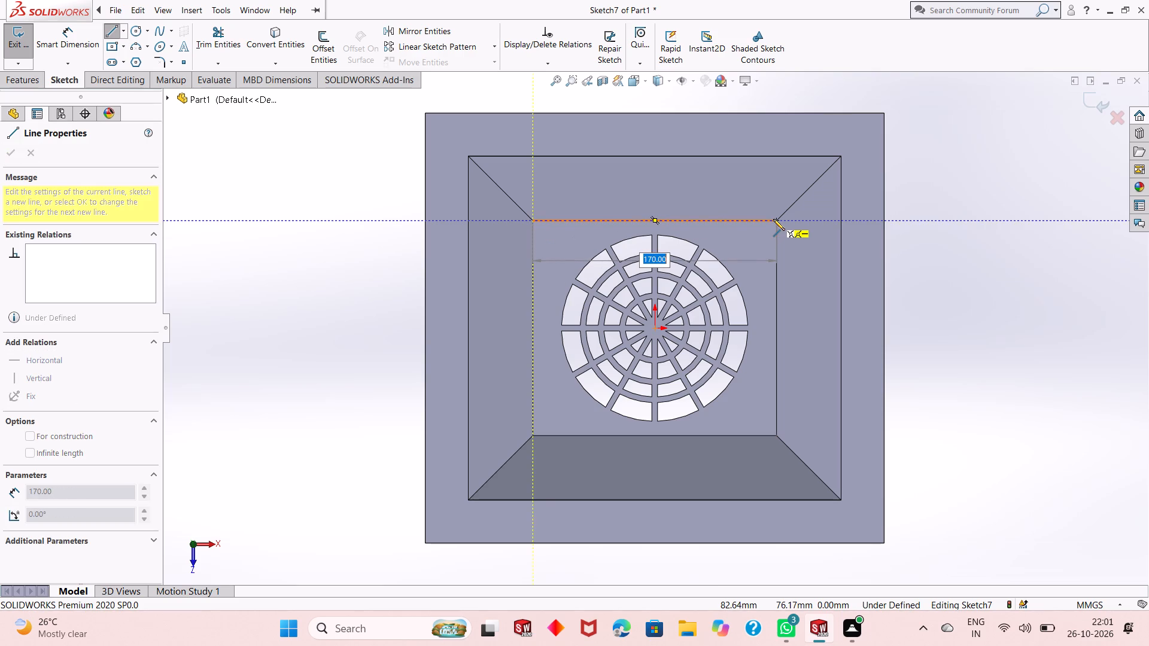
left_click(776, 222)
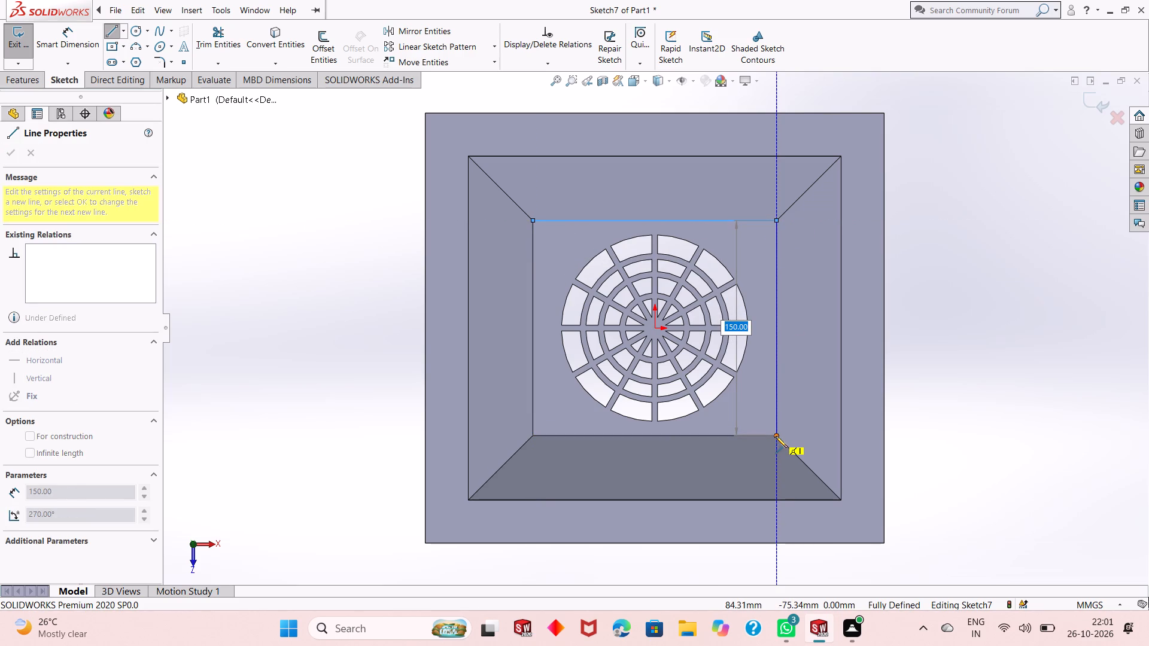
key("Escape")
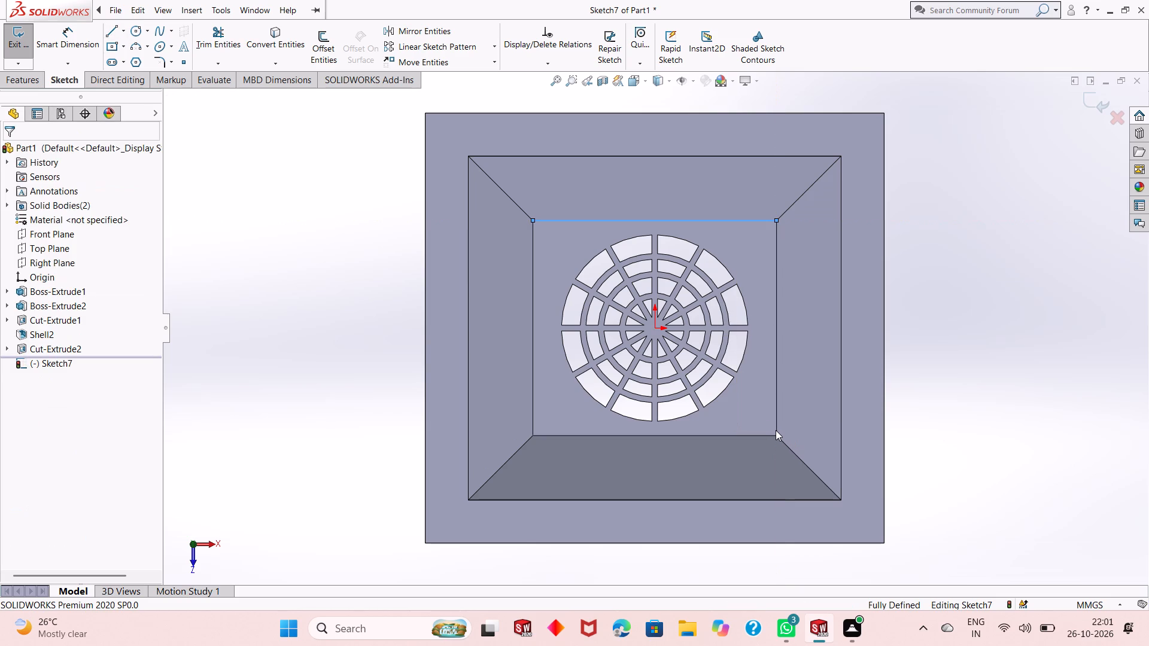
key("ctrl+z")
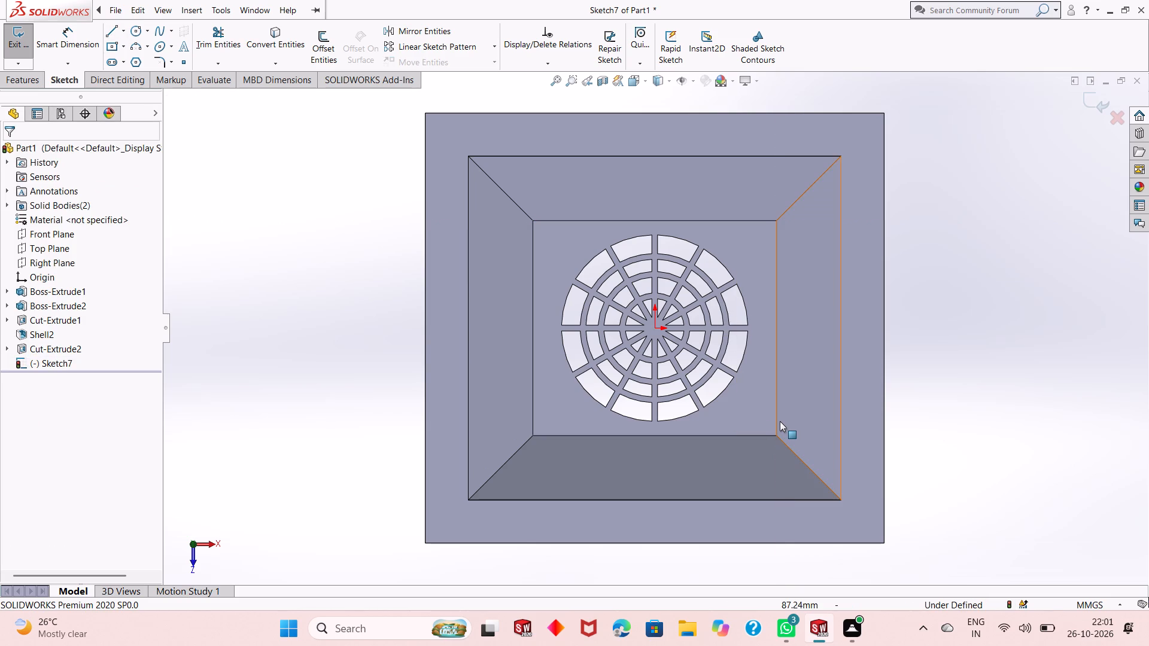
key("ctrl+z")
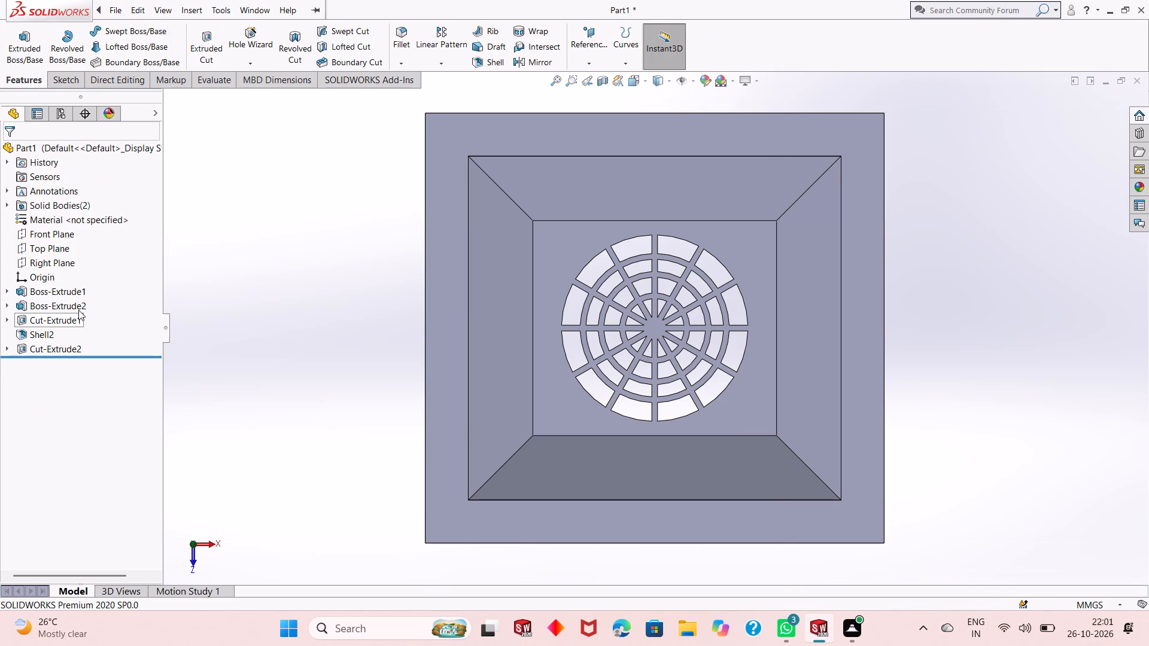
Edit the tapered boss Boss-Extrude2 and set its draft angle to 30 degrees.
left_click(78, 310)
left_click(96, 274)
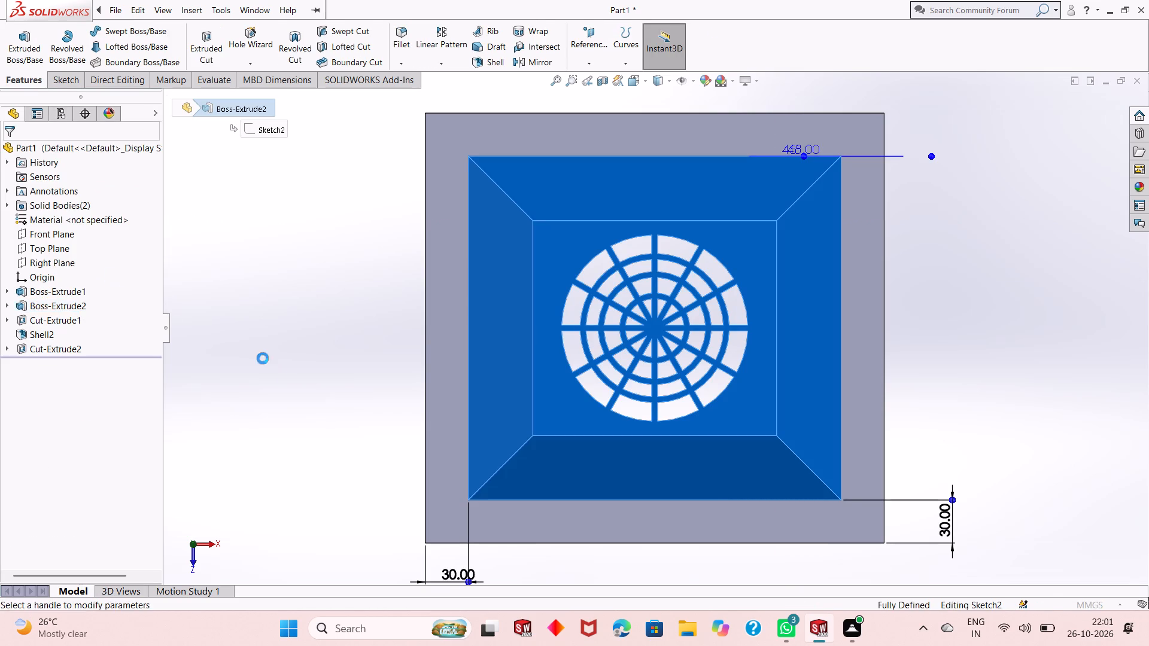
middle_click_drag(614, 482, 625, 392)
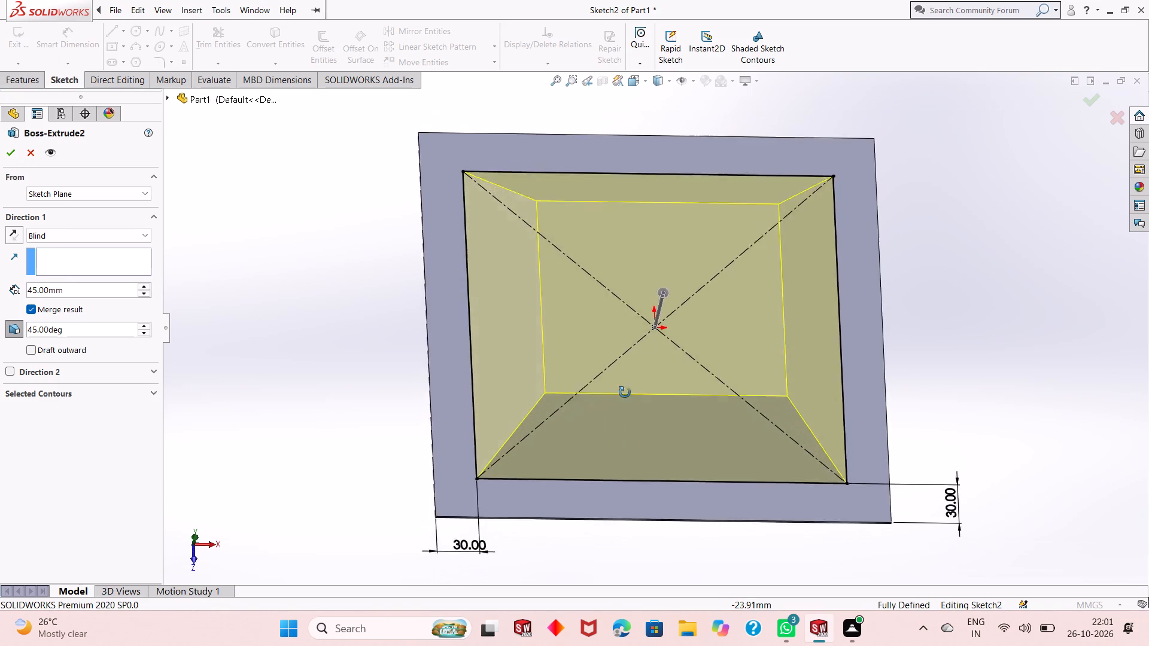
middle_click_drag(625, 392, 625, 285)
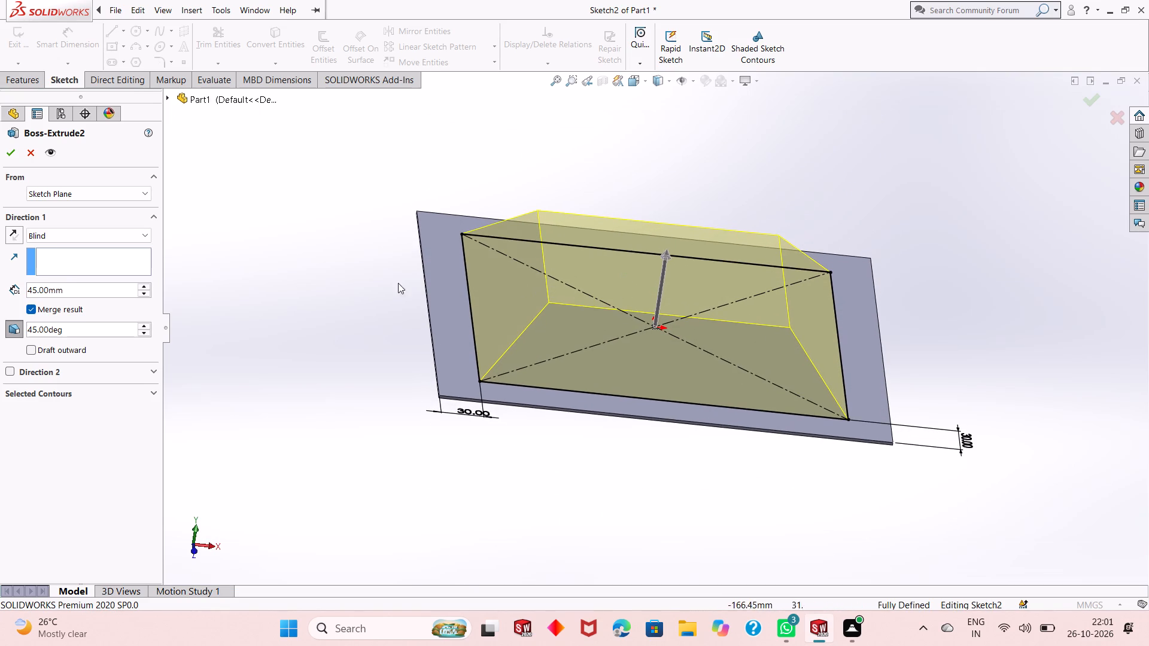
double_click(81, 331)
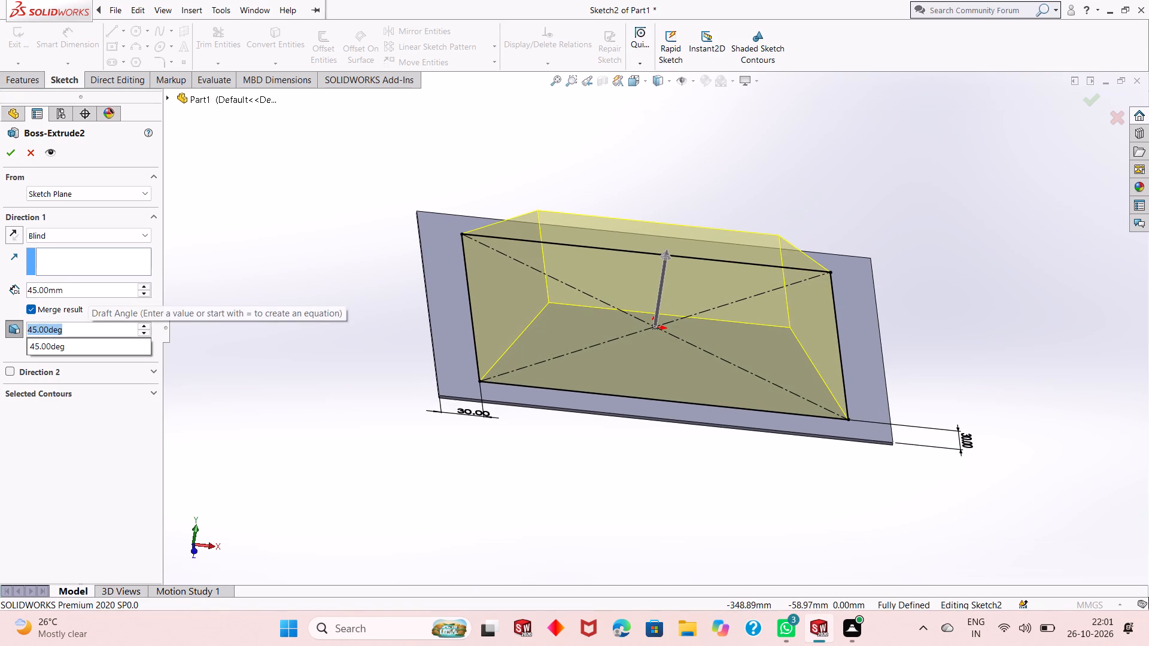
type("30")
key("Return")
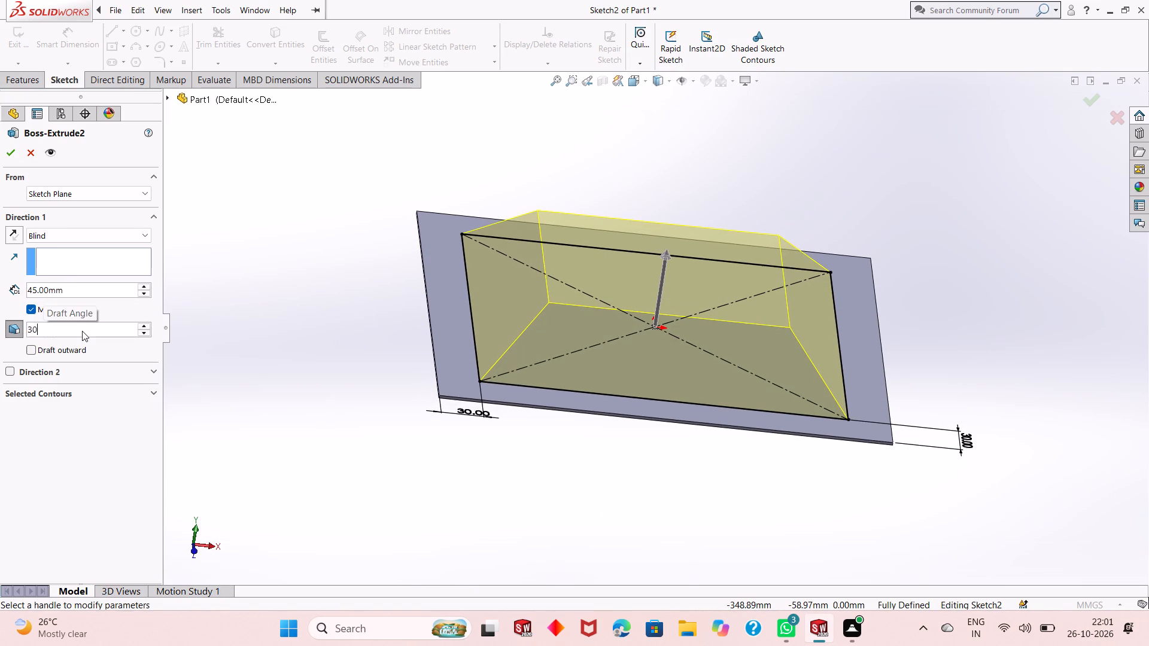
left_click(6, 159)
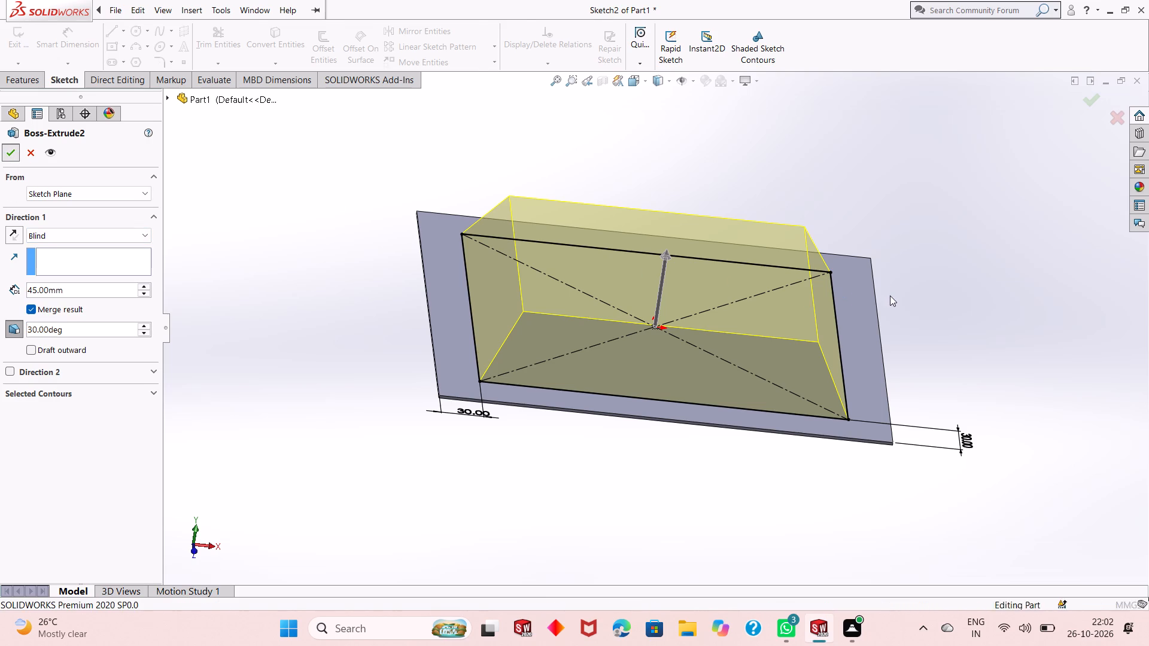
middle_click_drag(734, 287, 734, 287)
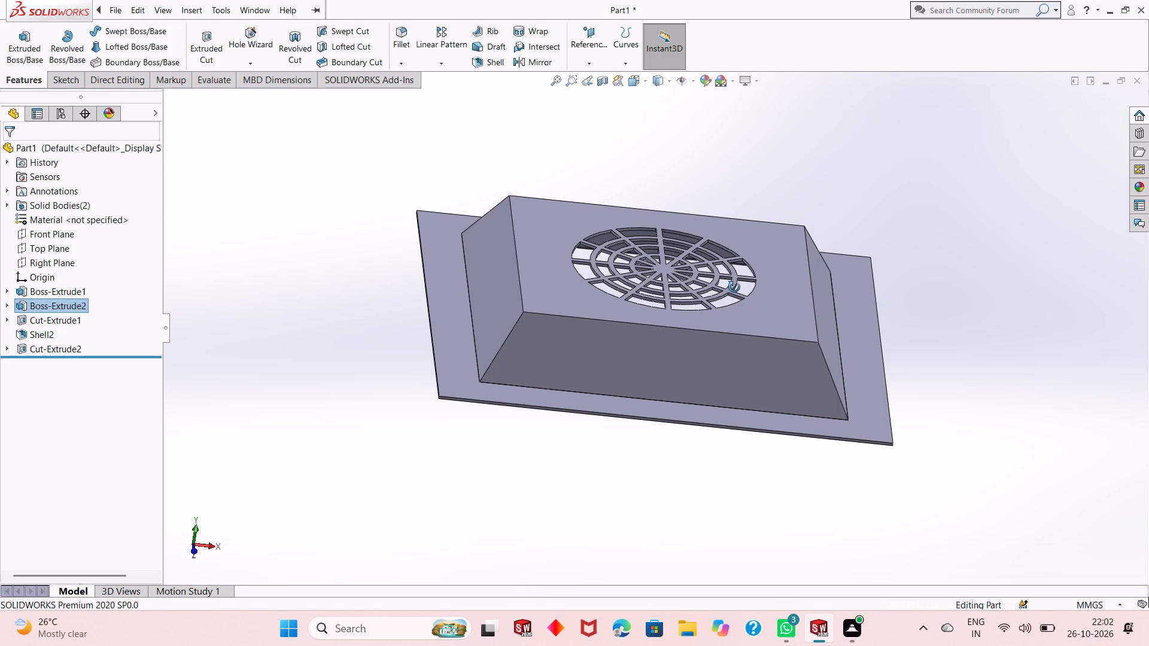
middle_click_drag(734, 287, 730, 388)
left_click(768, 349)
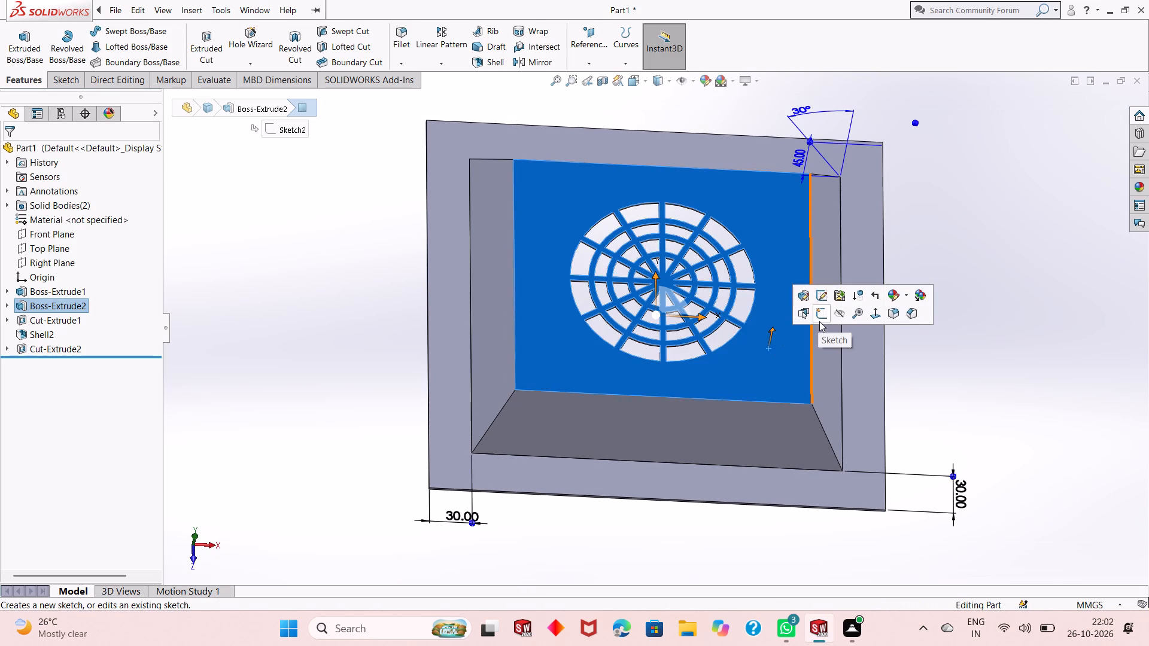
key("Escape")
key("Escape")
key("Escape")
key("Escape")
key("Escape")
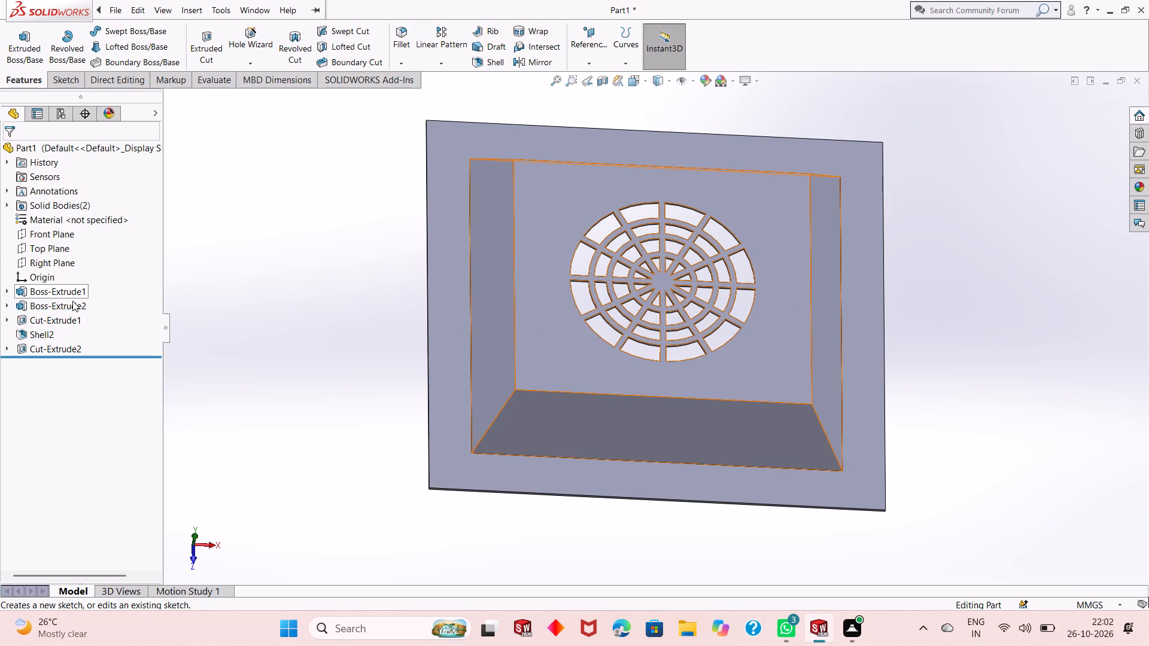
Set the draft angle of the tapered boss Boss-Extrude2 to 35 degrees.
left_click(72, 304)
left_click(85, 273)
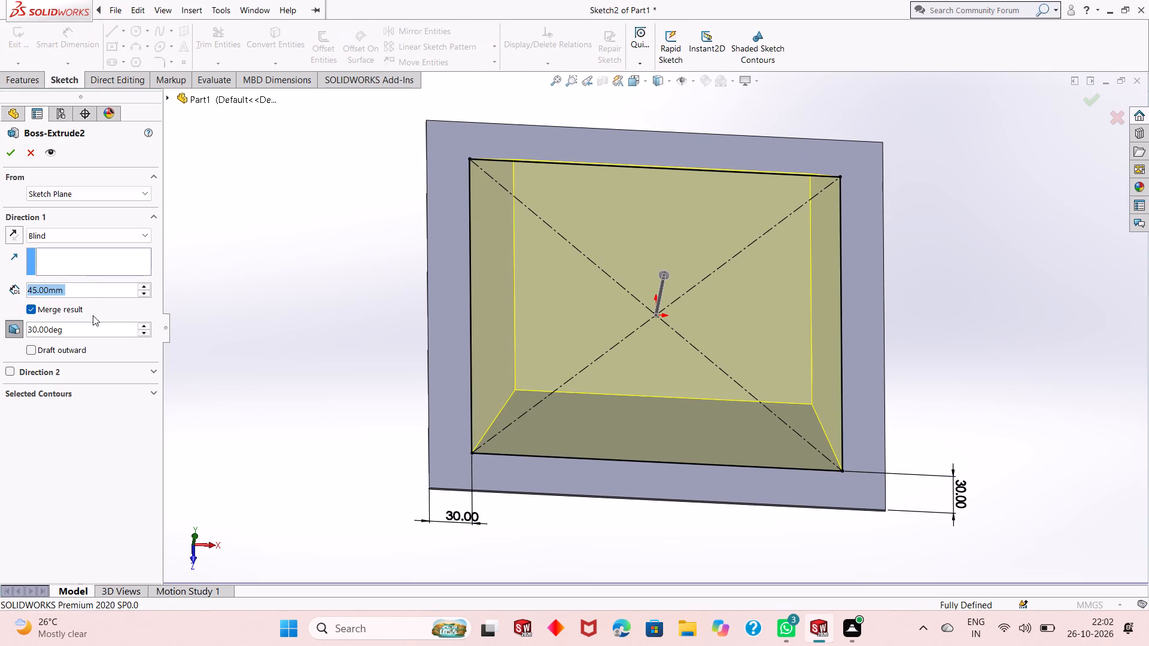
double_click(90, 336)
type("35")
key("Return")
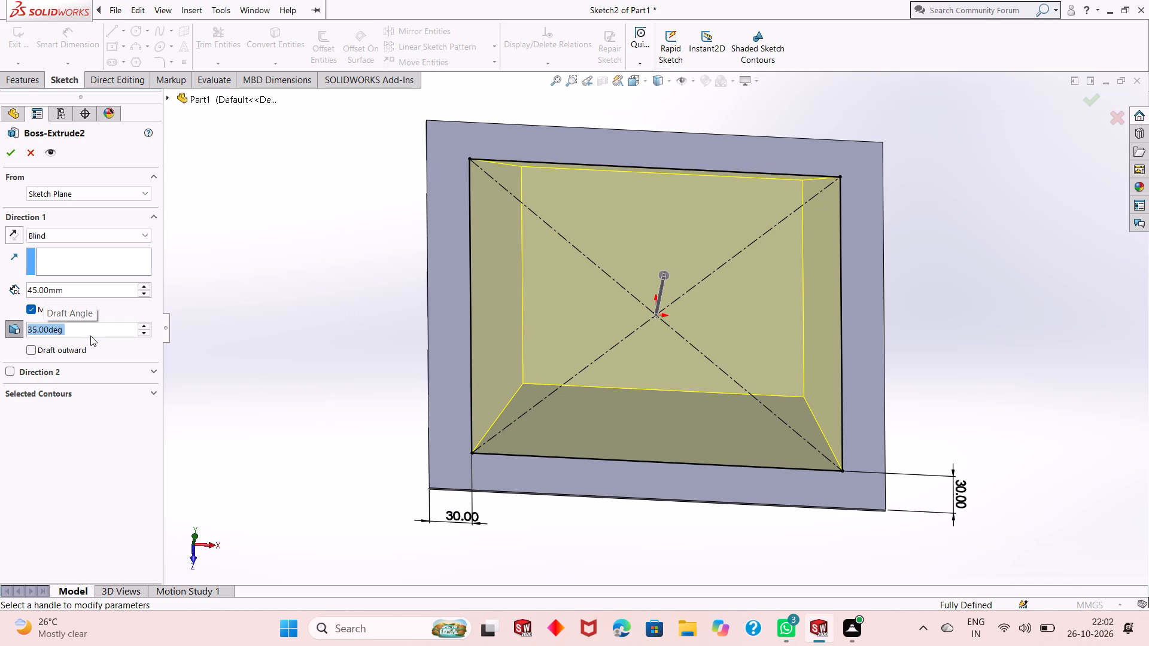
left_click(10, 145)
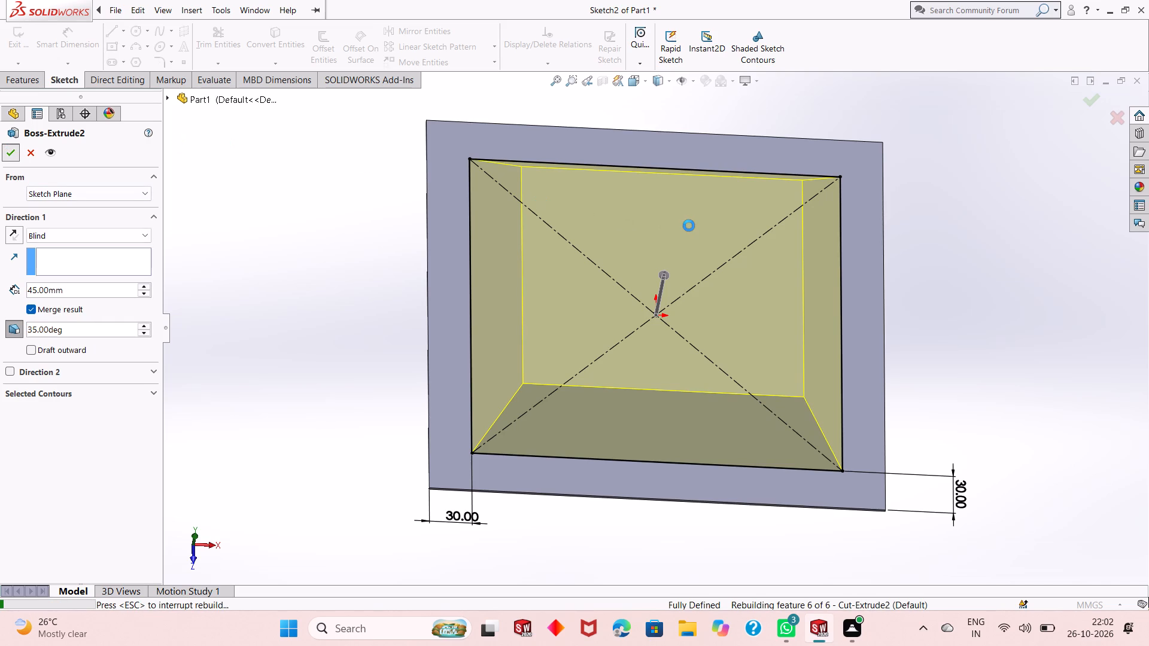
Check the length of the grille face's -Z edge with a trial line in a new sketch, and undo the sketch.
left_click(761, 206)
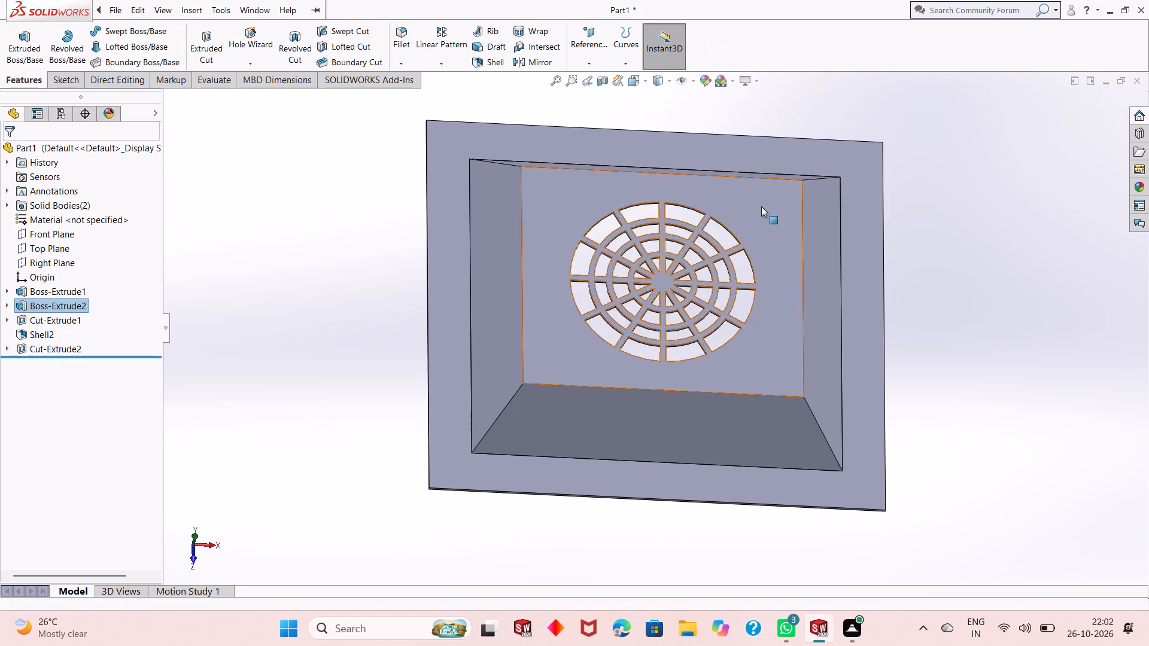
left_click(808, 175)
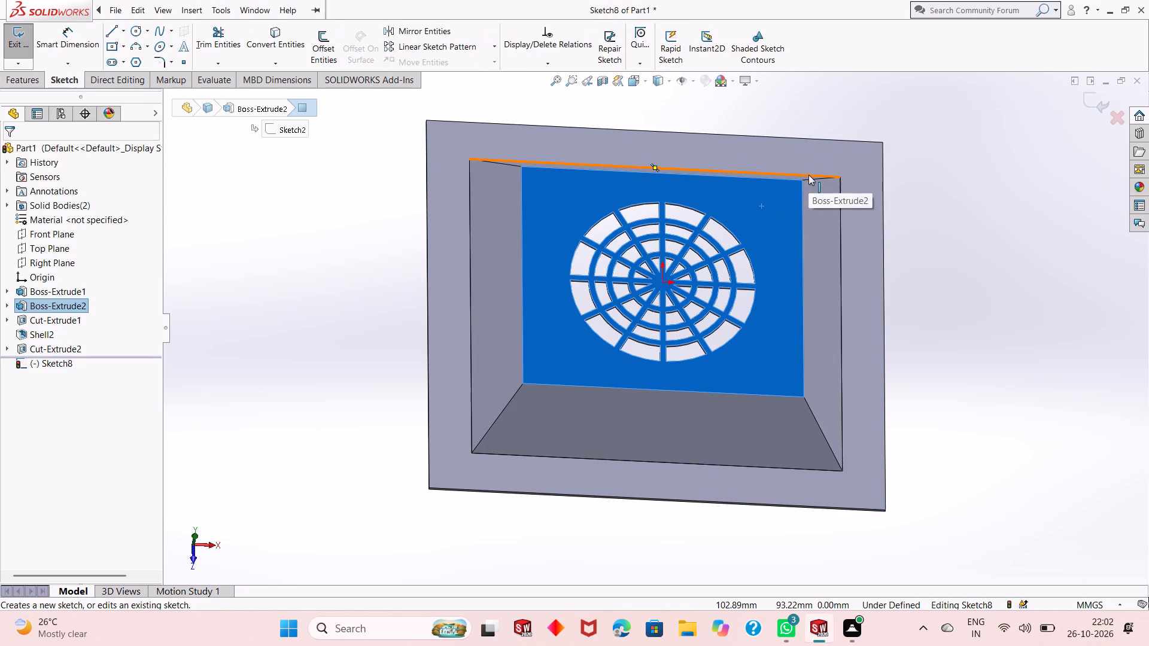
key("ctrl+8")
key("Escape")
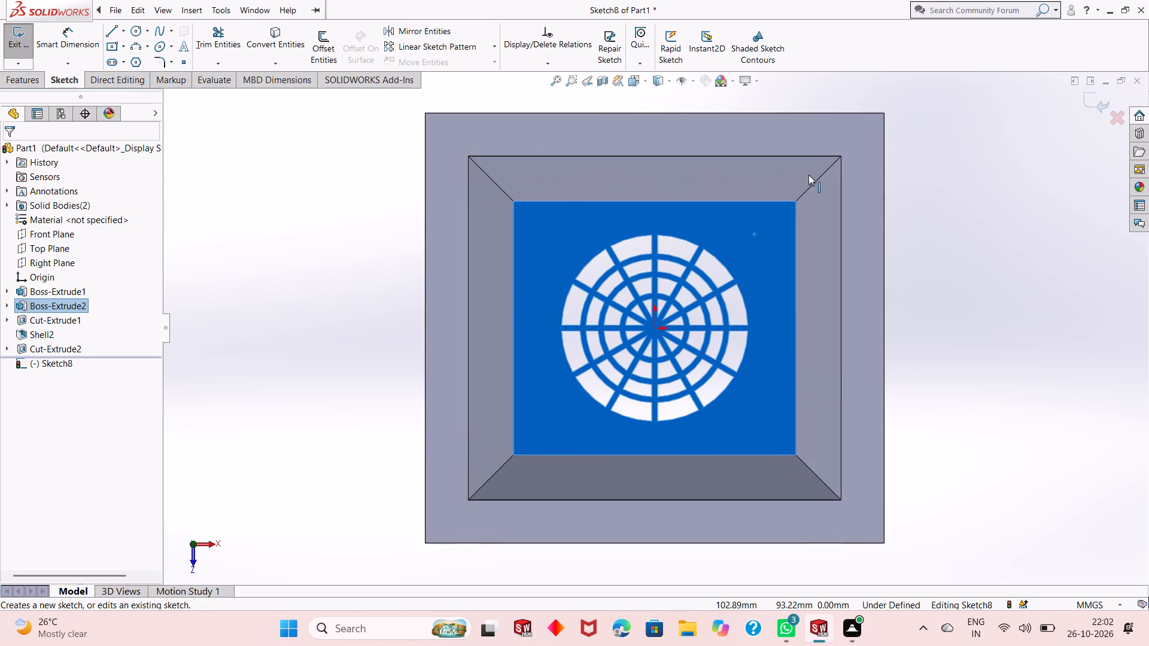
left_click(109, 33)
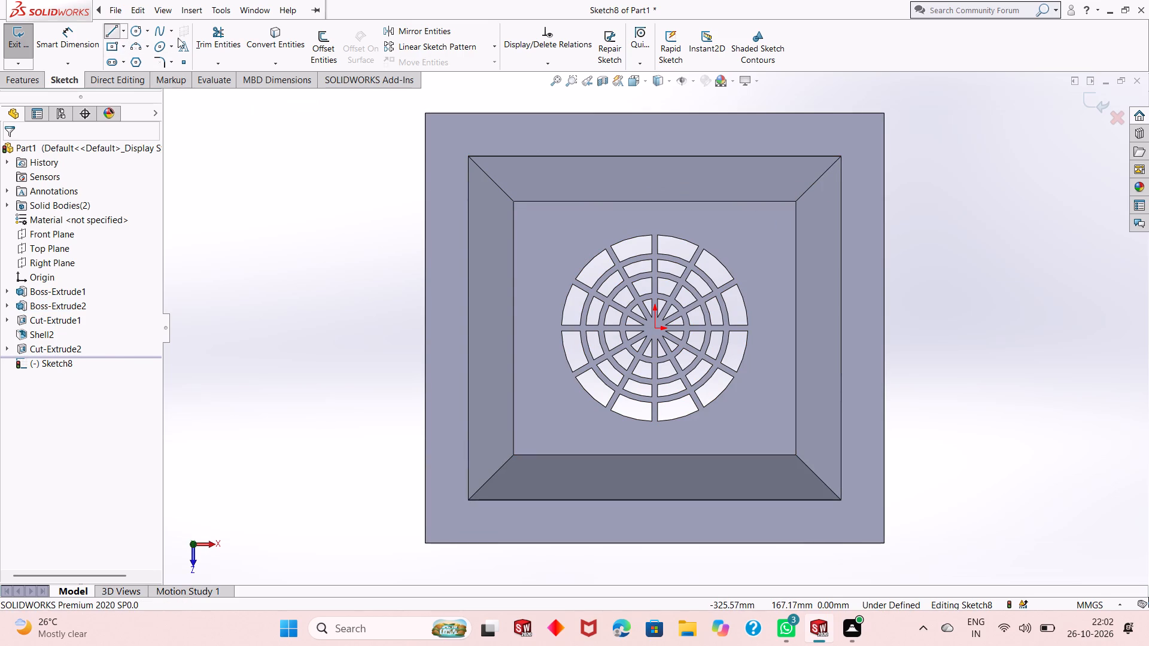
left_click(515, 200)
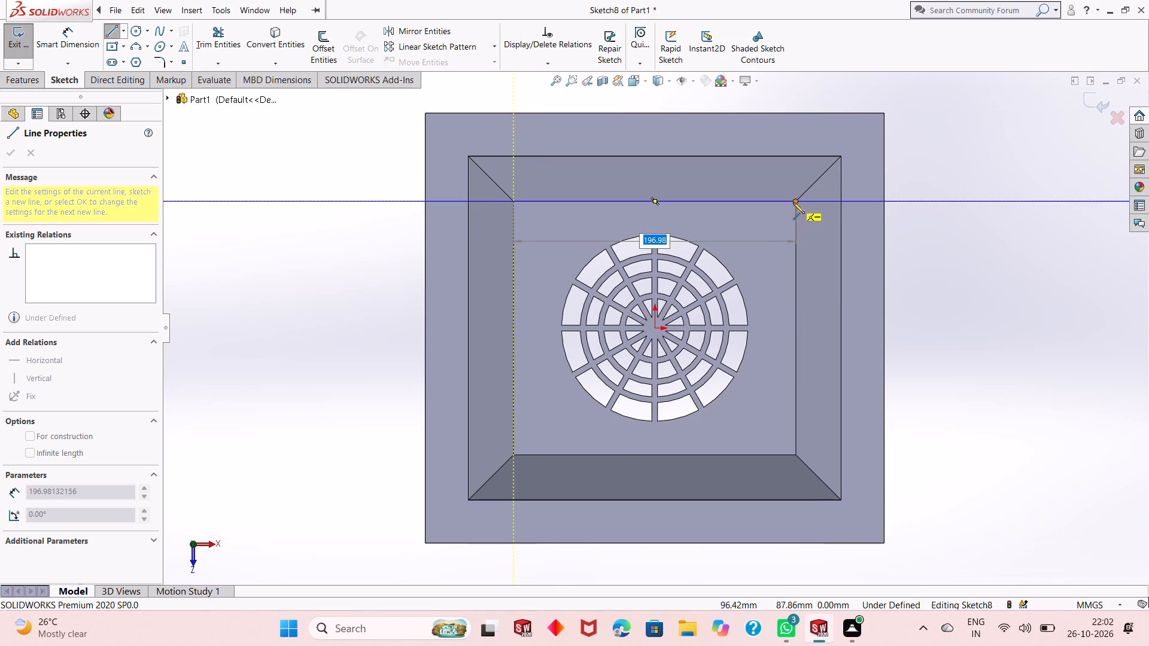
key("Escape")
key("Escape")
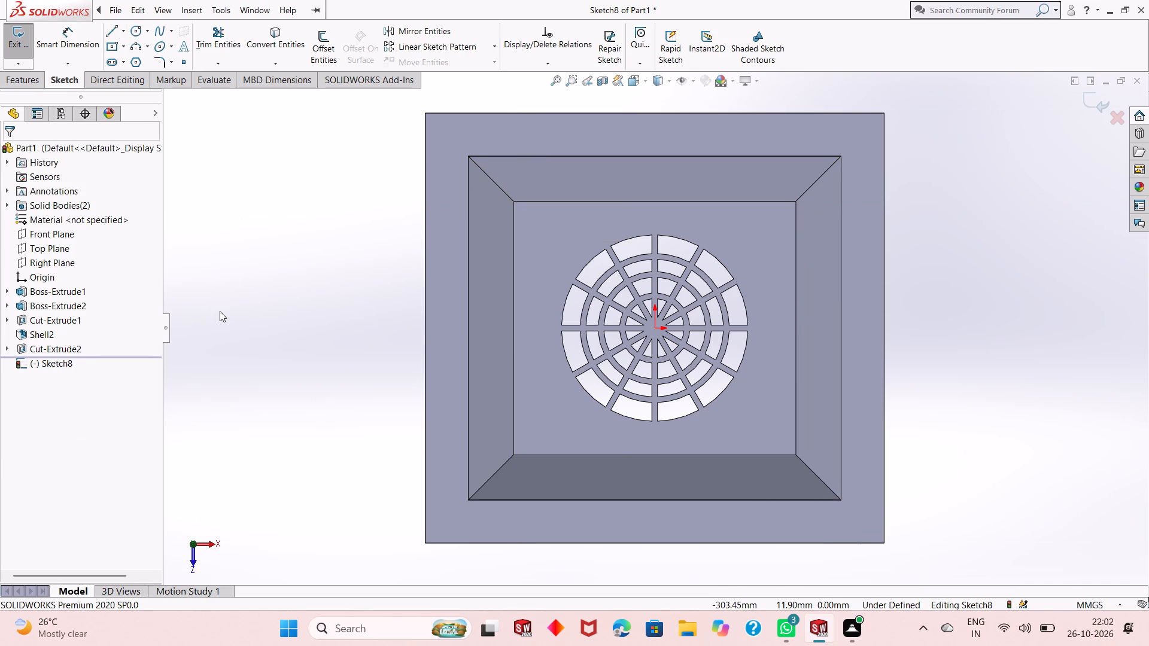
key("ctrl+z")
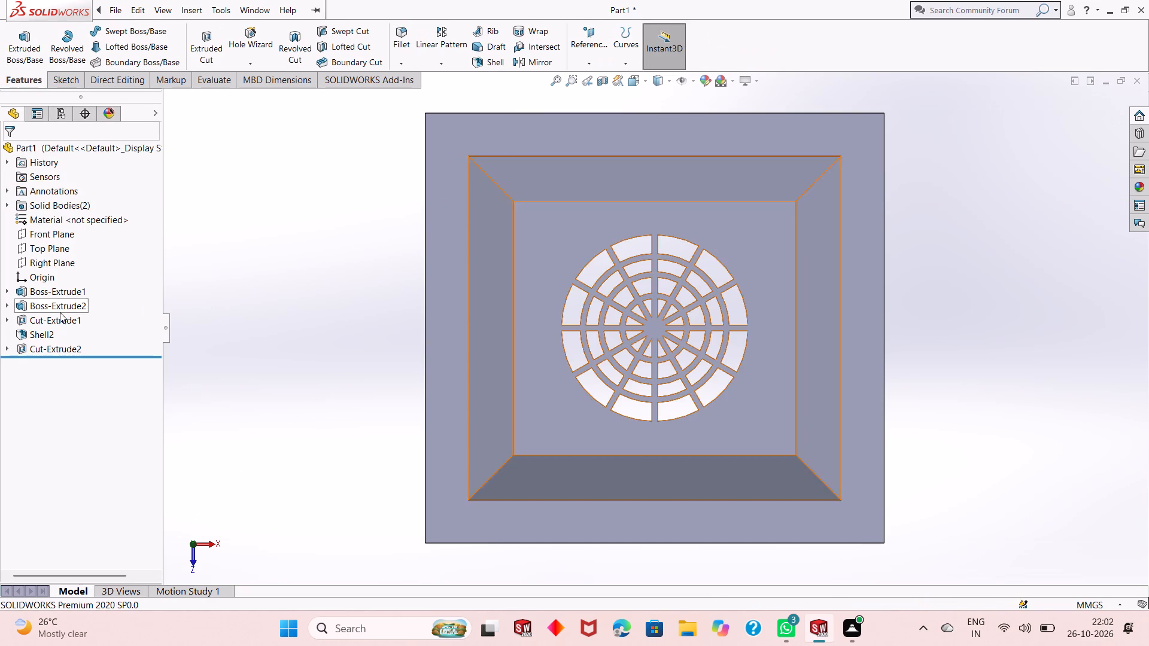
key("Escape")
key("Escape")
Set the draft angle of the tapered boss Boss-Extrude2 to 36 degrees.
left_click(62, 304)
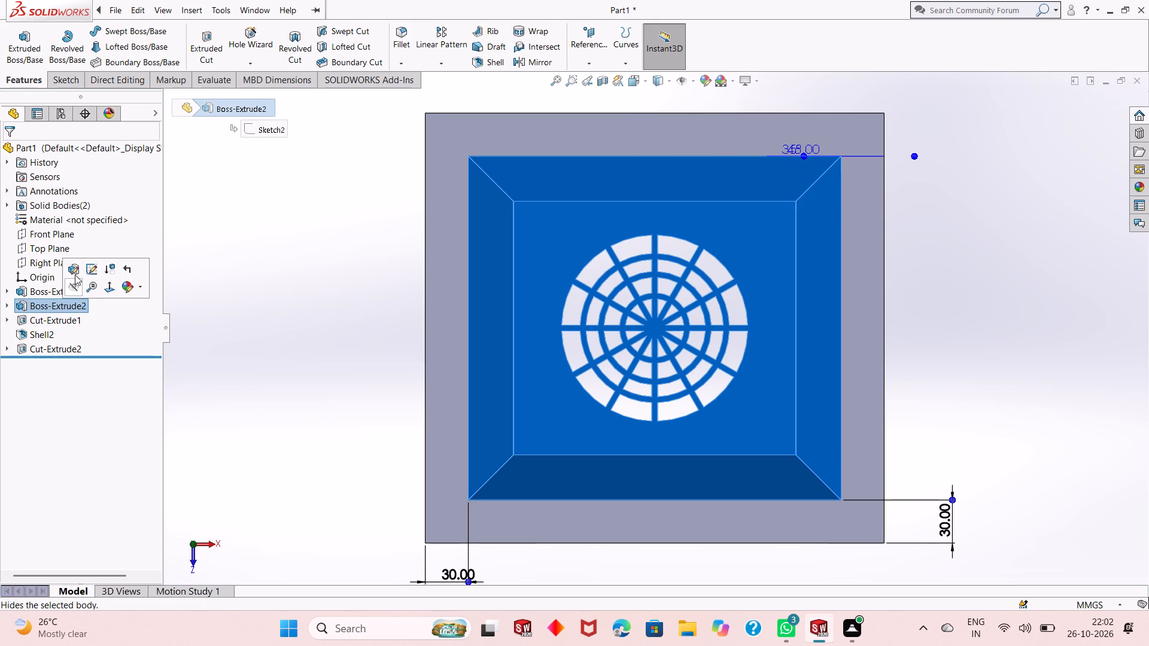
left_click(75, 275)
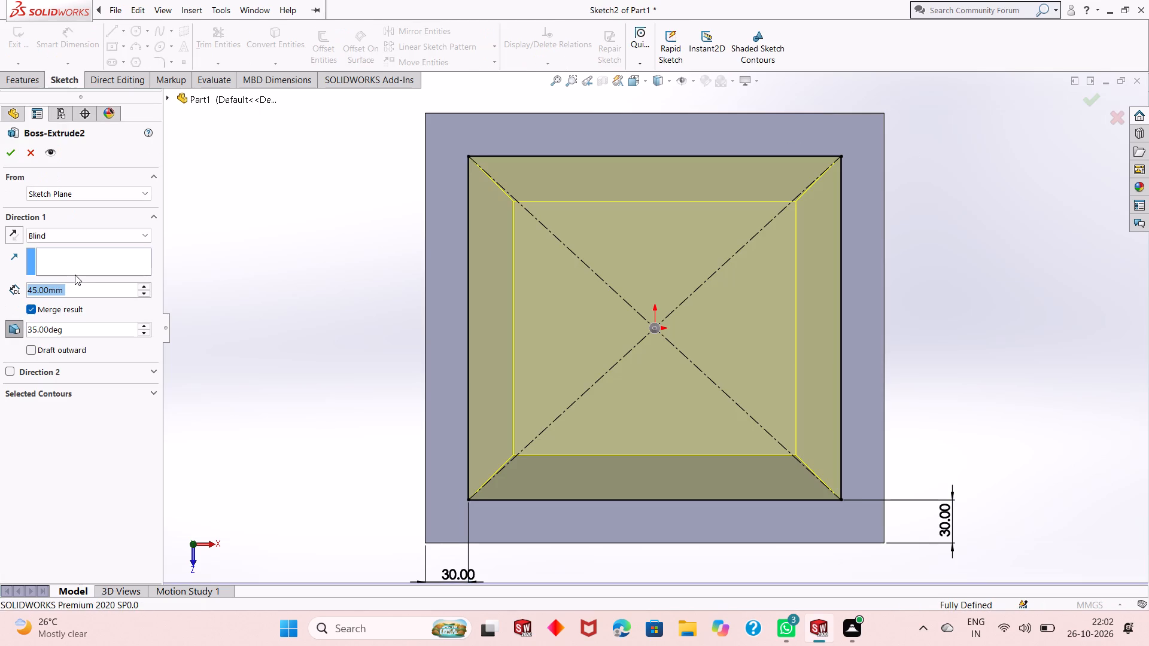
double_click(62, 330)
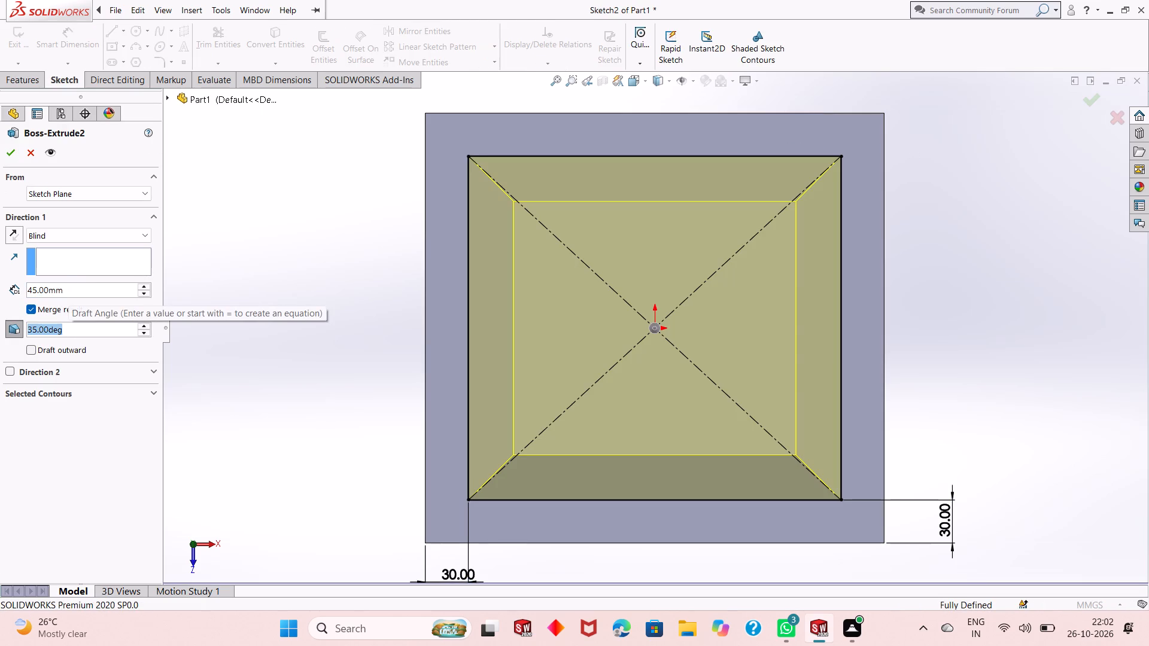
type("36")
key("Return")
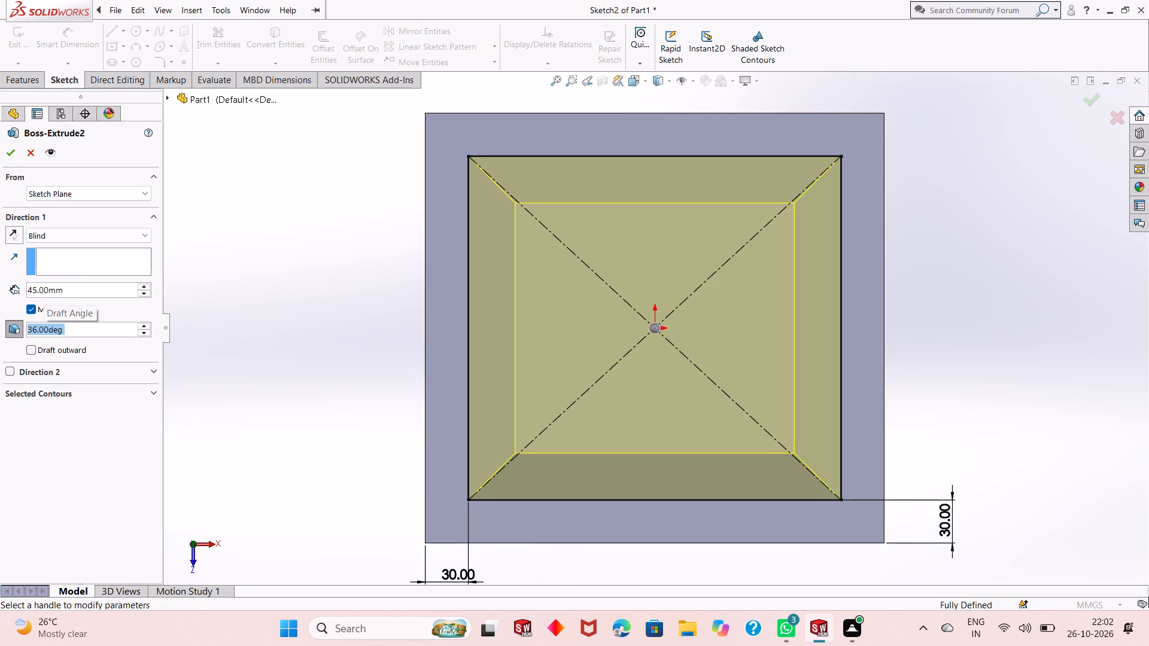
left_click(14, 157)
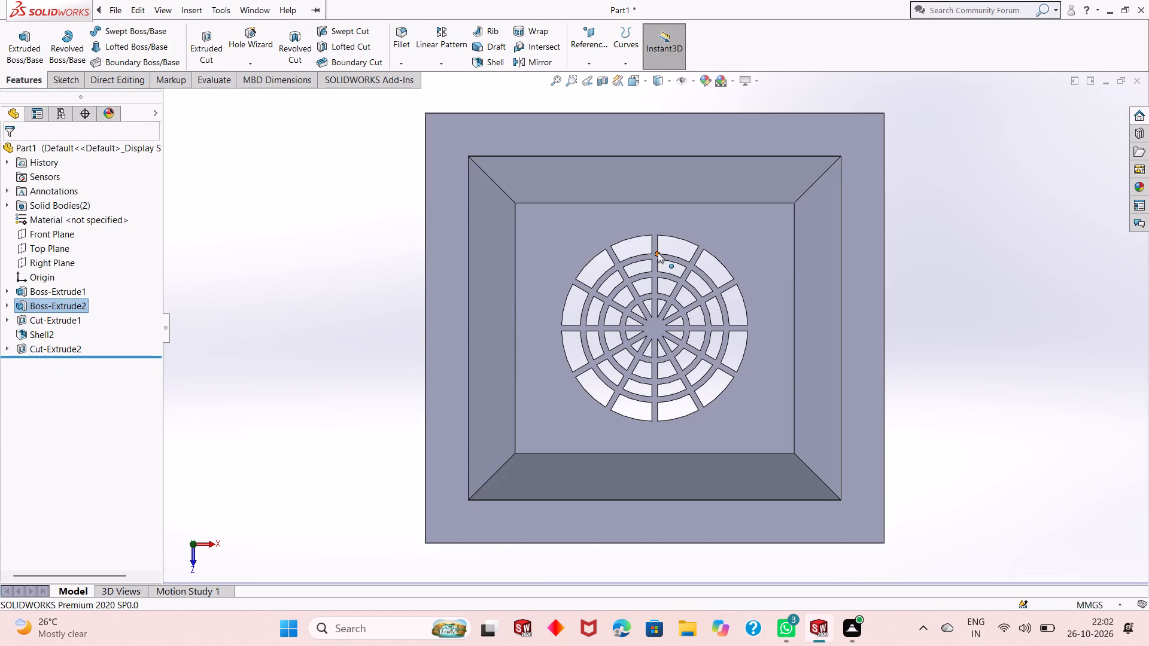
key("Escape")
Check the length of the grille face's -Z edge with a trial line in a new sketch, and undo the sketch.
left_click(699, 214)
left_click(754, 176)
key("Escape")
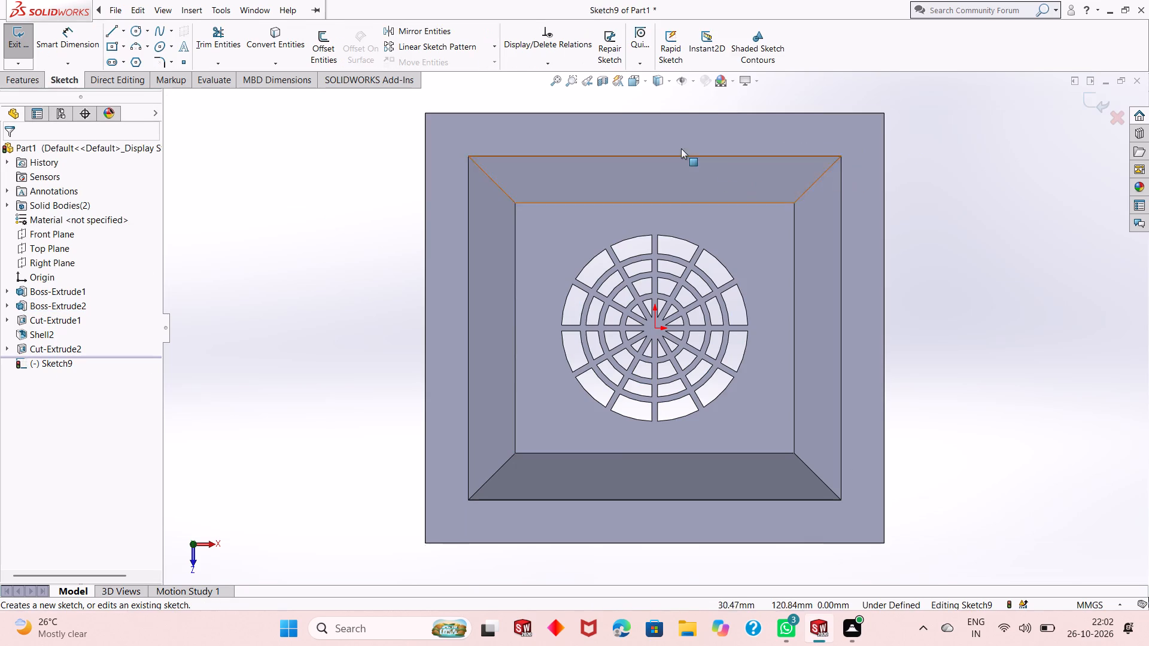
key("Escape")
key("Escape")
left_click(108, 28)
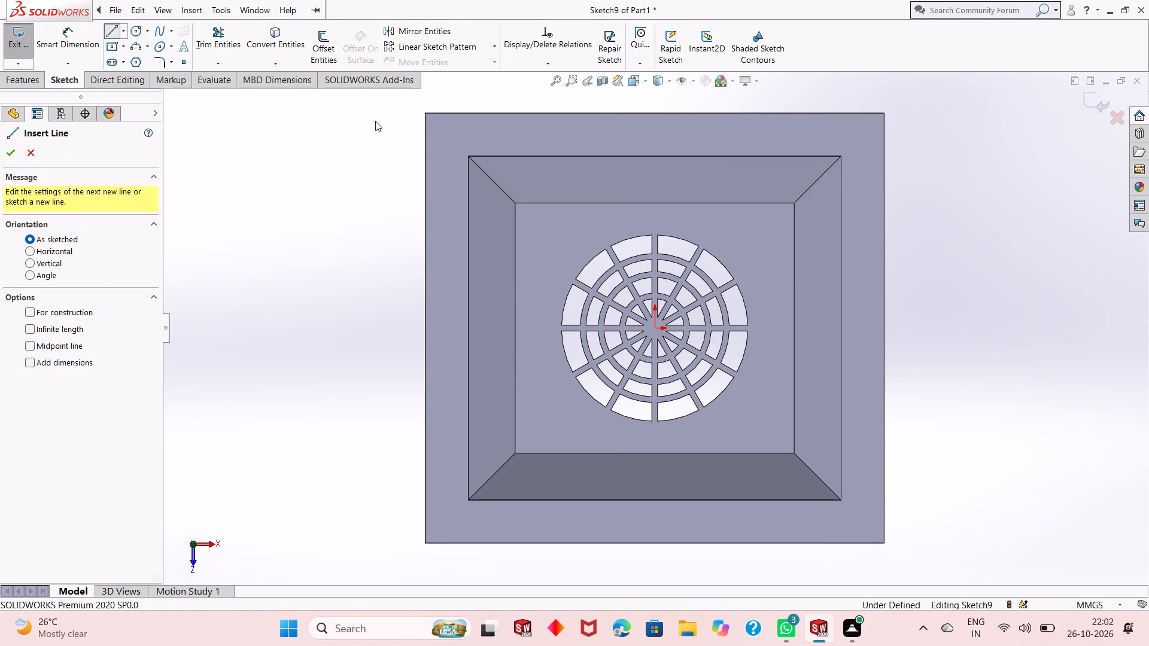
left_click(516, 205)
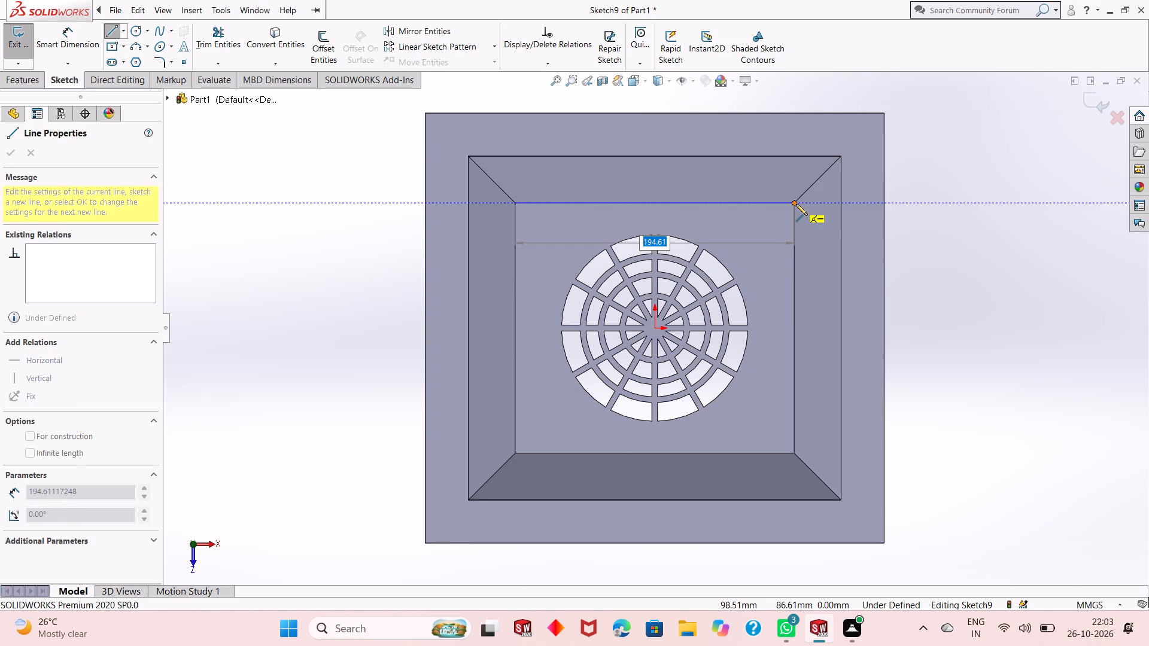
key("Escape")
key("Escape")
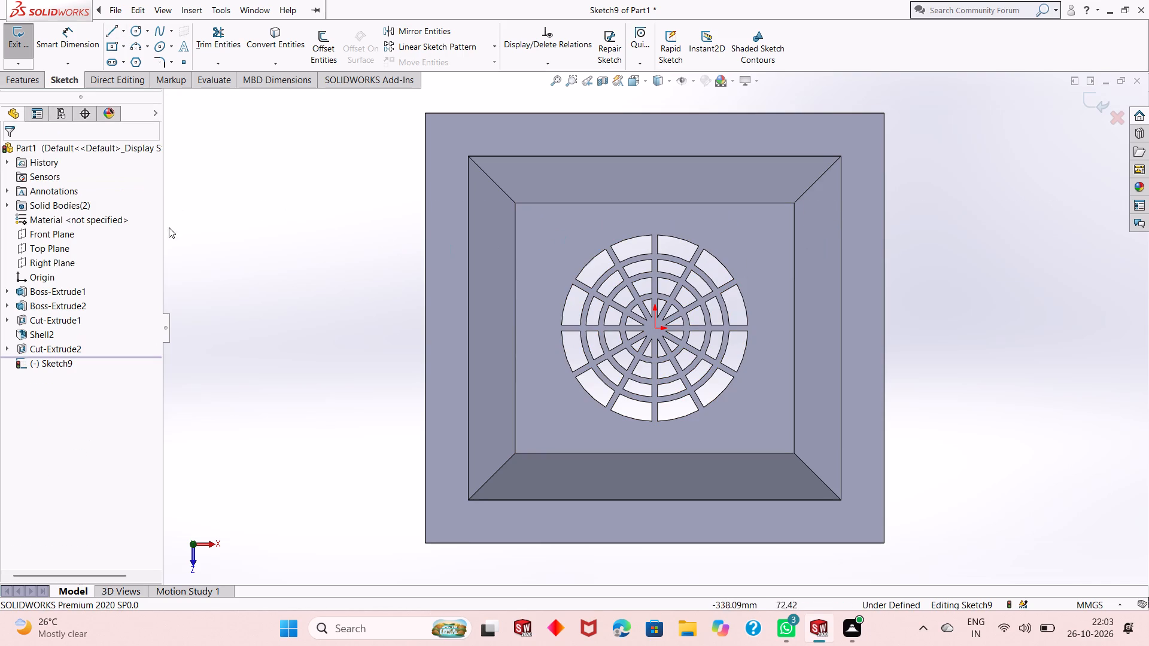
key("ctrl+z")
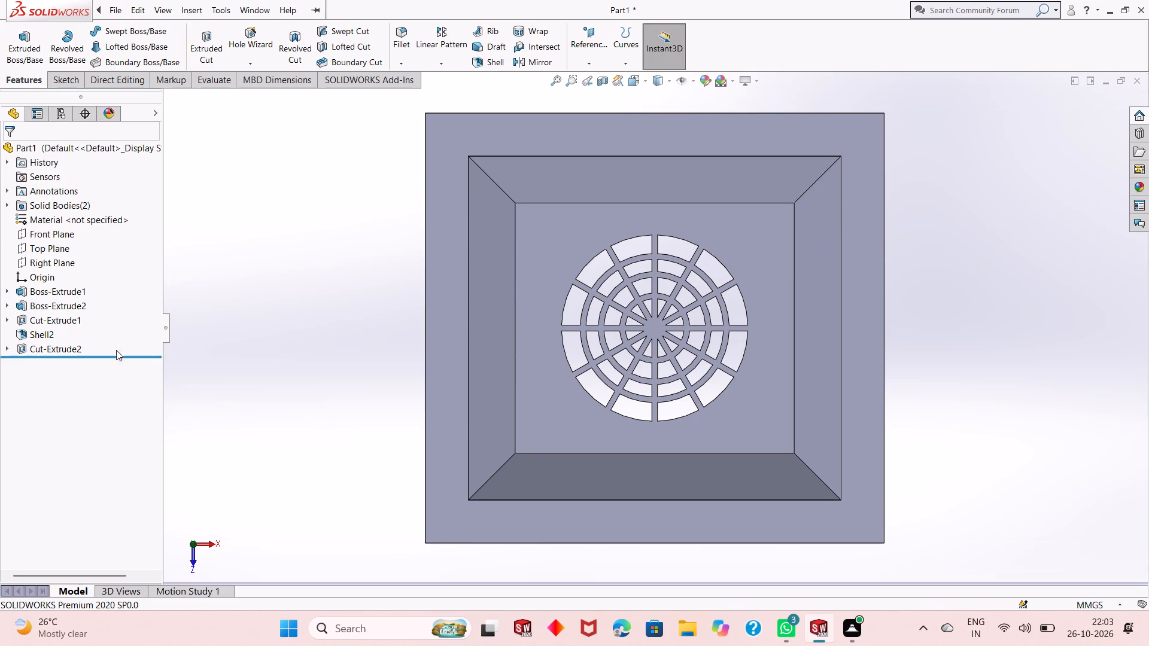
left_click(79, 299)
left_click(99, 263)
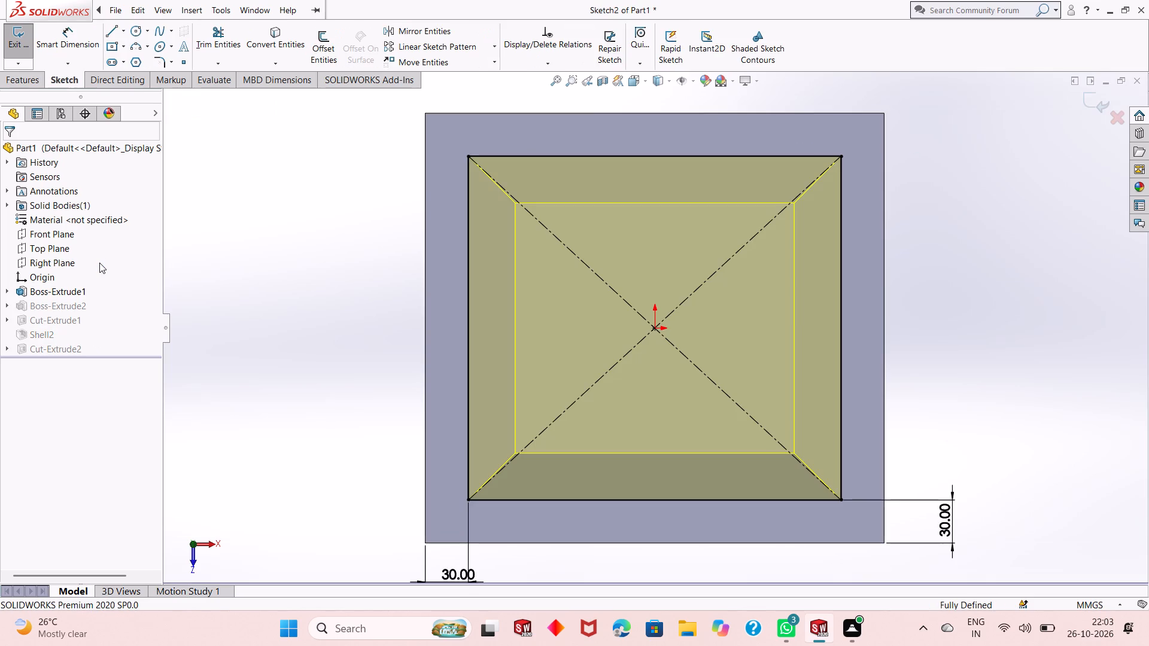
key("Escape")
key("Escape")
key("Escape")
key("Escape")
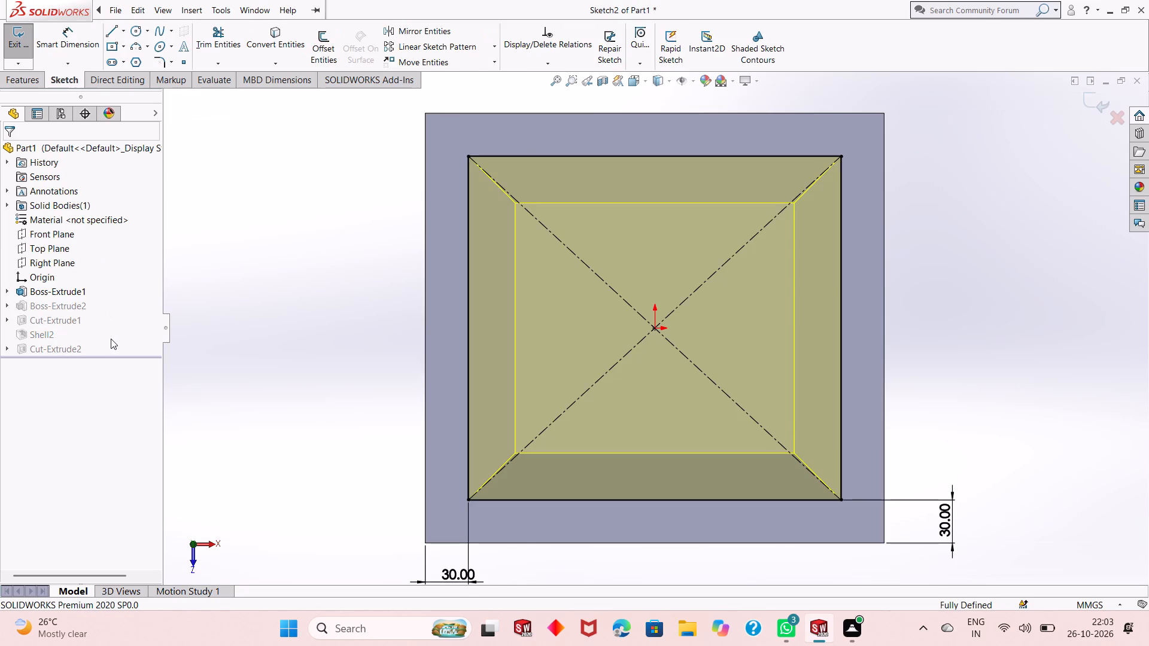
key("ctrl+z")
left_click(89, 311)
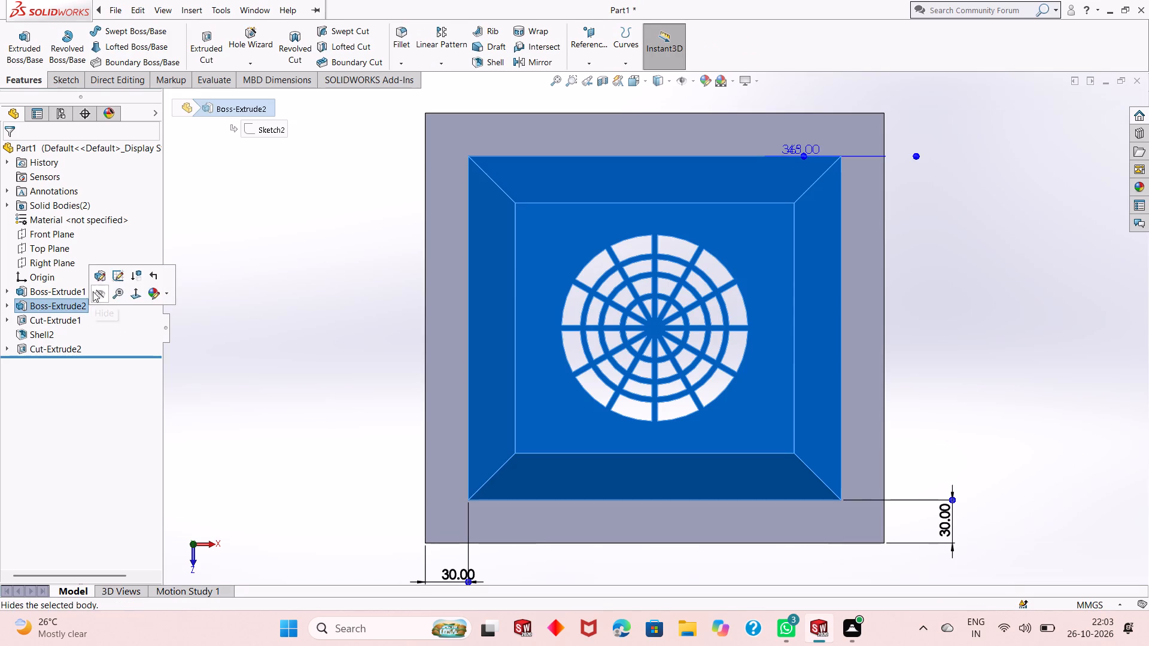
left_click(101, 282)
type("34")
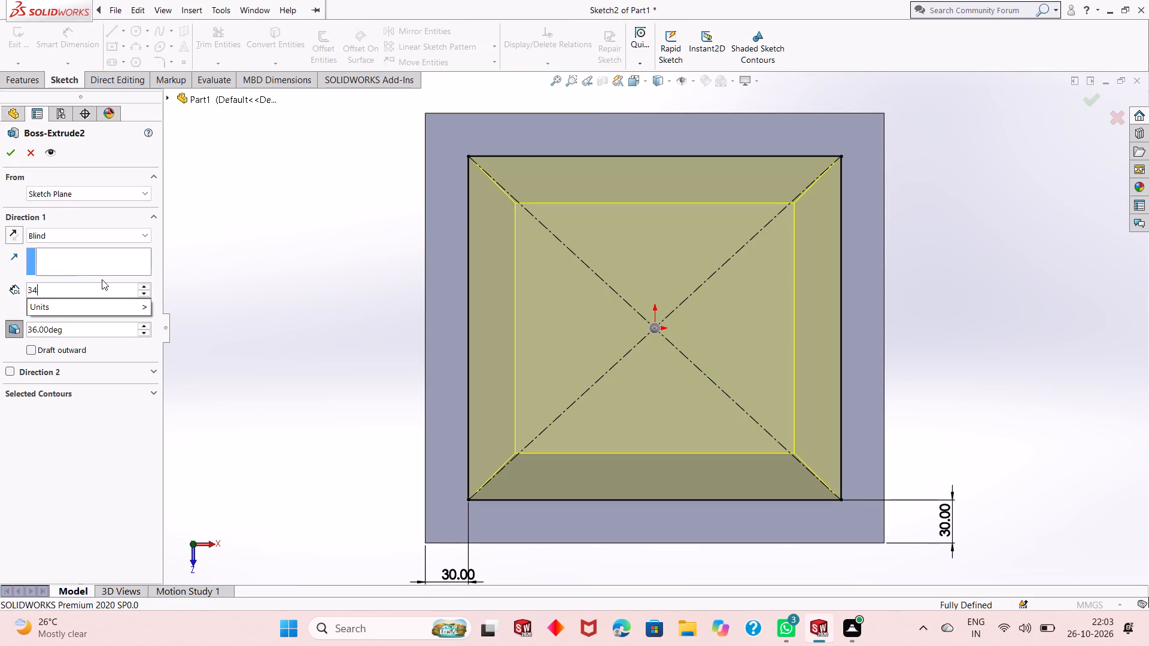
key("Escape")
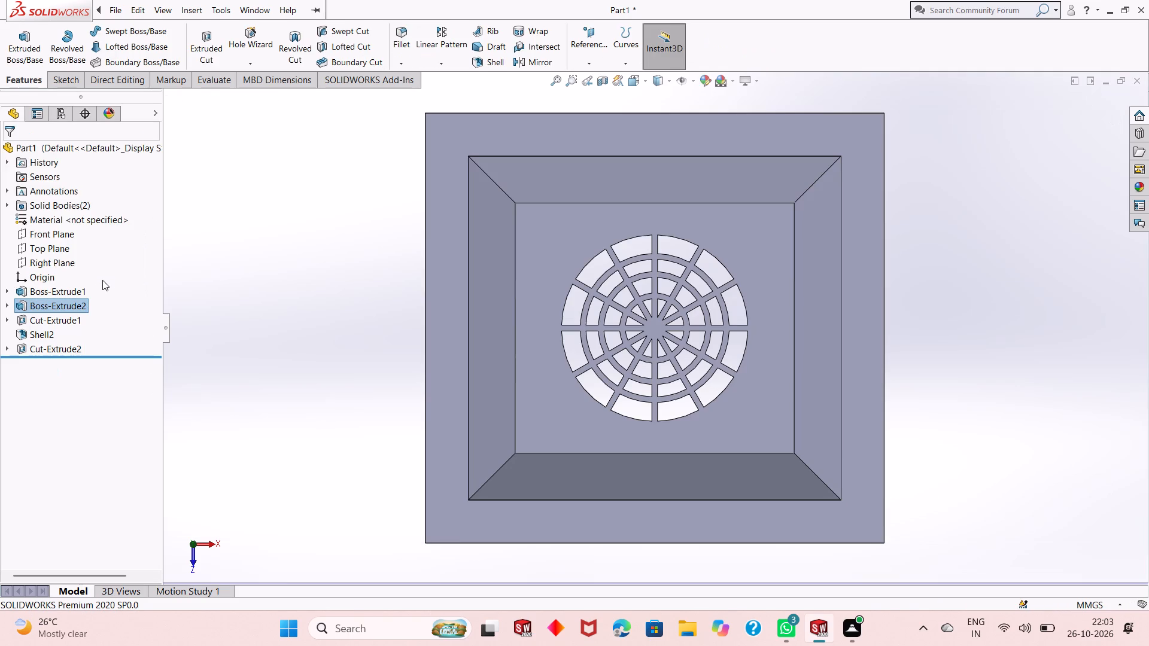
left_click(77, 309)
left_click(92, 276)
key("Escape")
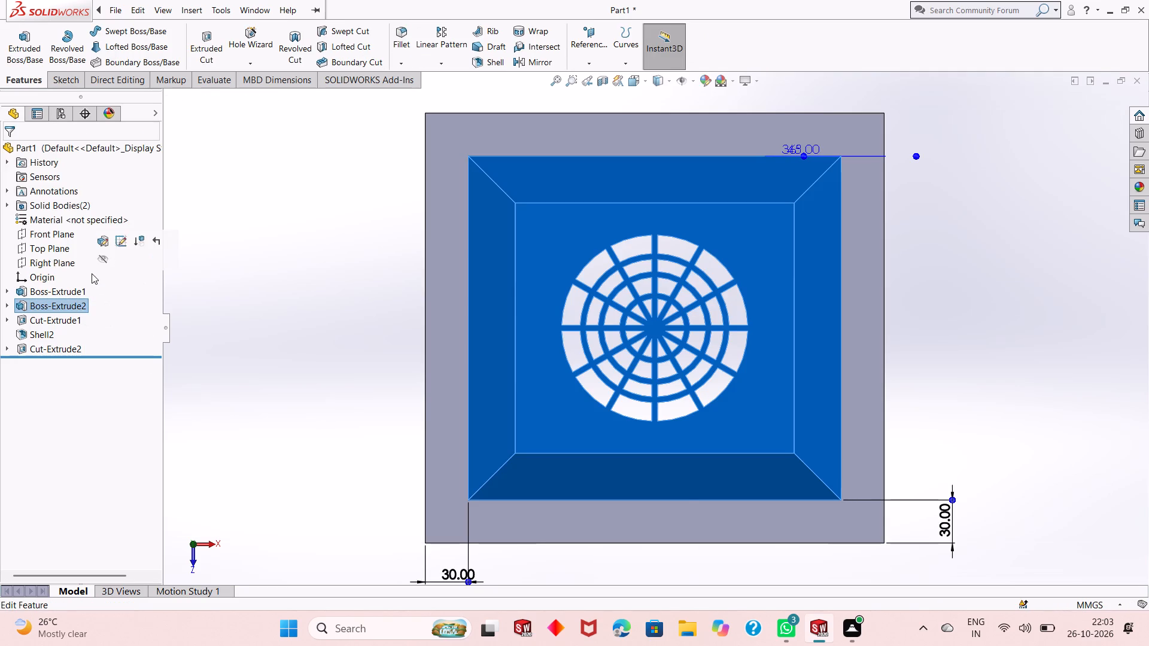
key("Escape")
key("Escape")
Set the draft angle of the tapered boss Boss-Extrude2 to 34 degrees.
left_click(75, 308)
left_click(84, 278)
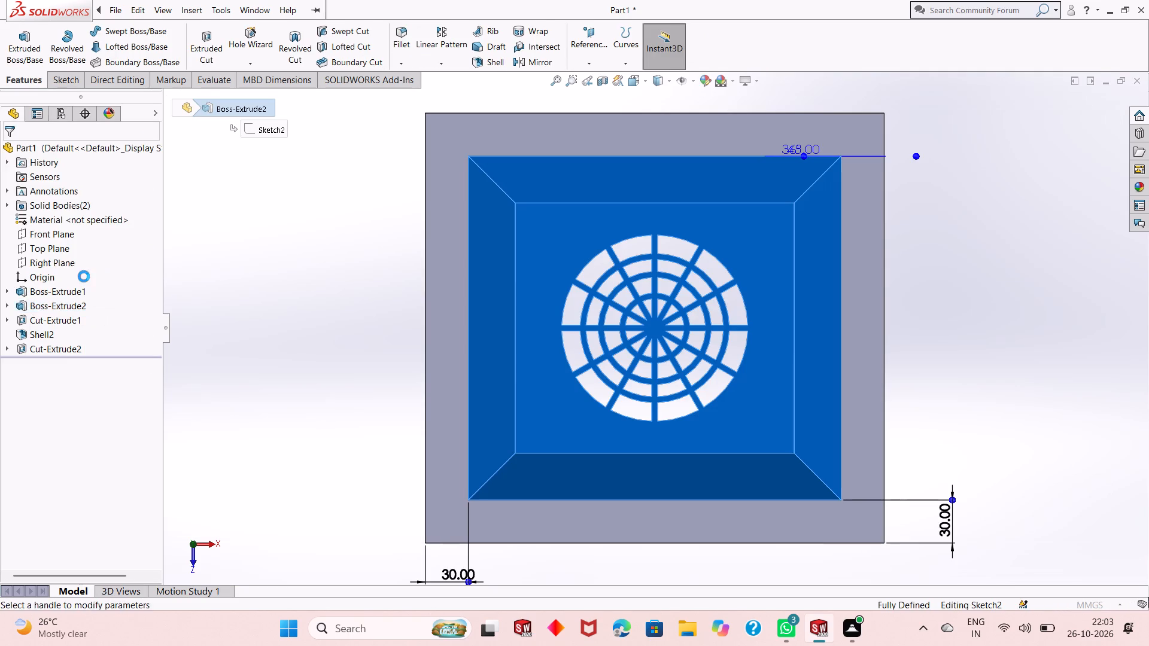
left_click(87, 328)
left_click(87, 328)
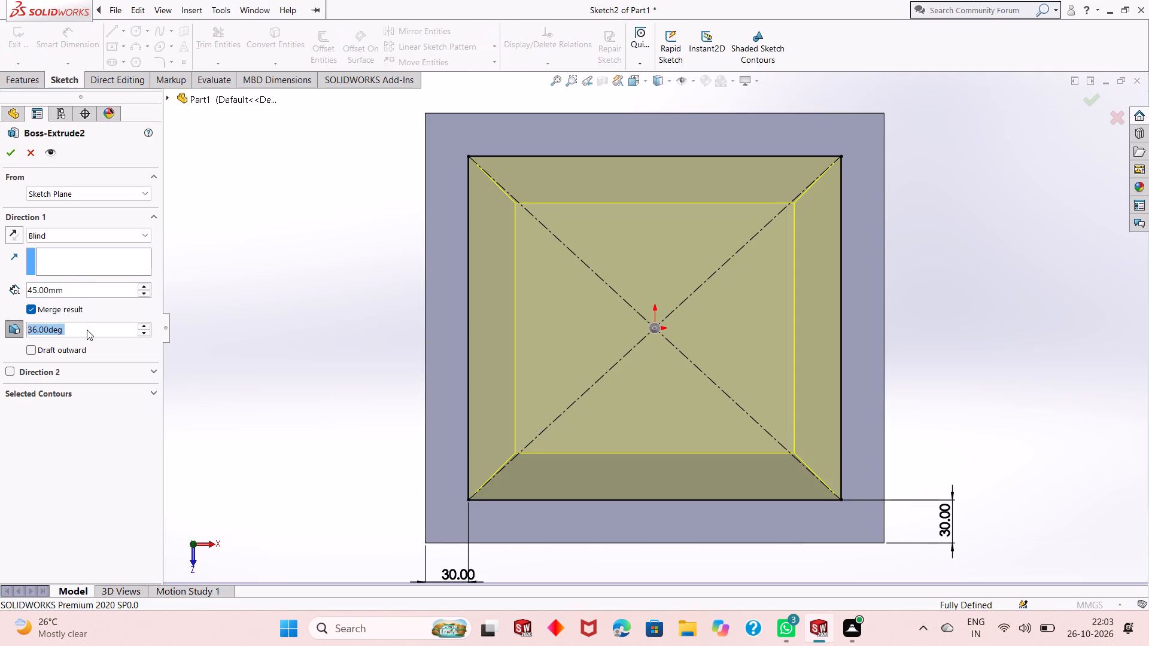
key("3")
key("4")
key("Return")
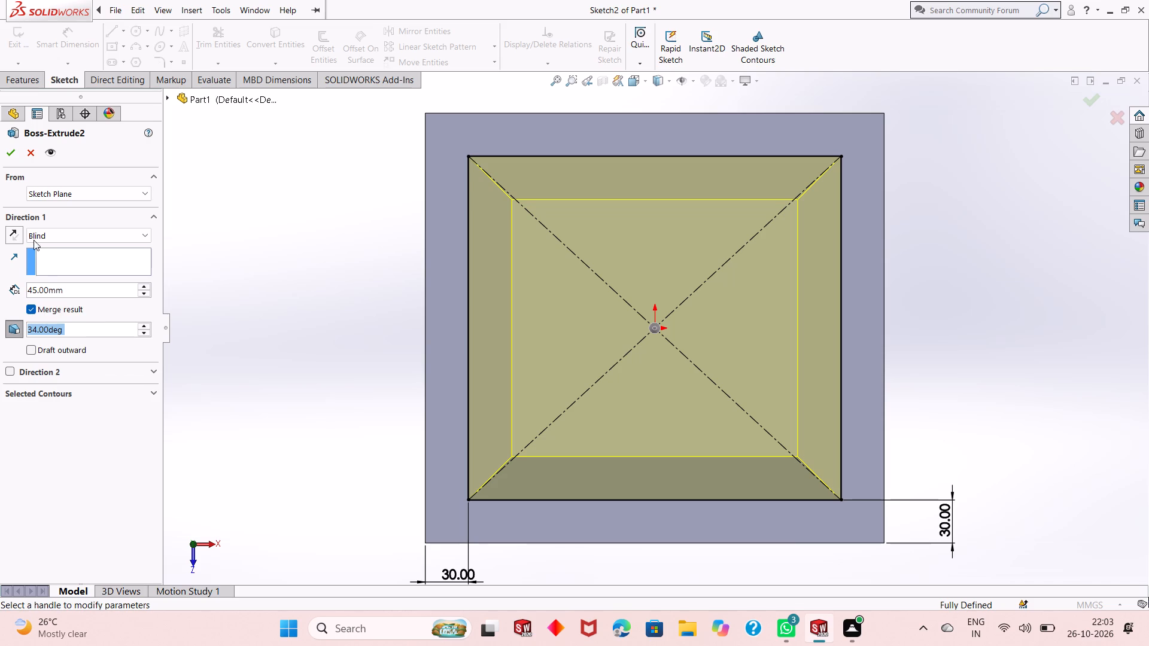
left_click(10, 159)
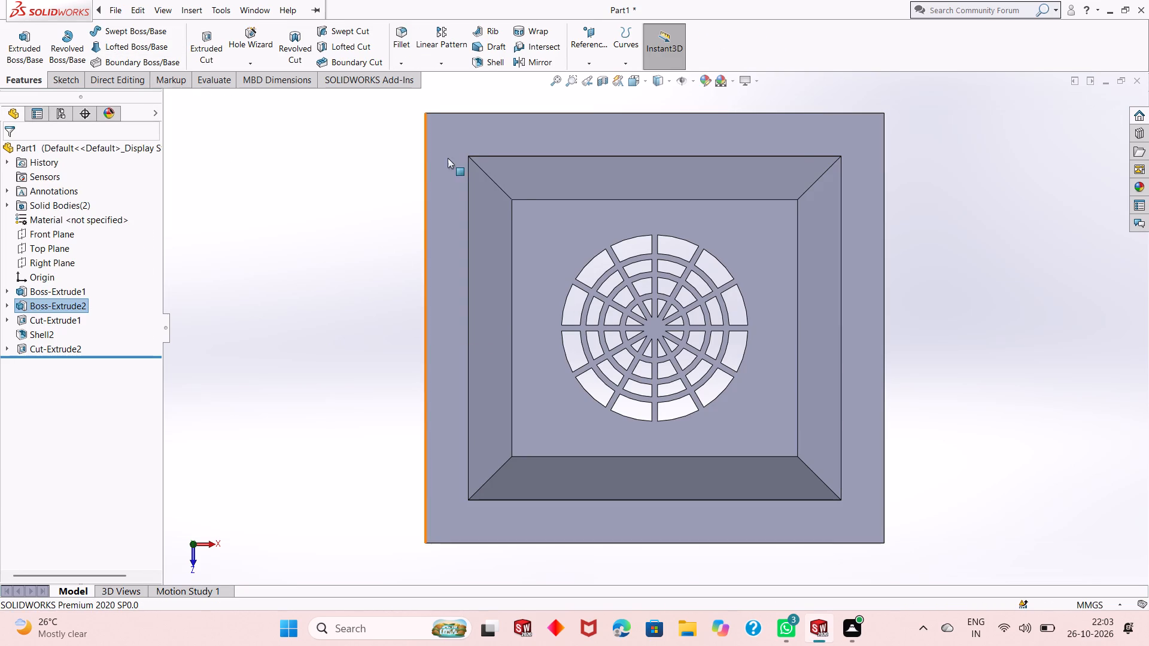
Check the length of the grille face's -Z edge with a trial line in a new sketch, and undo the line.
left_click(585, 217)
left_click(643, 184)
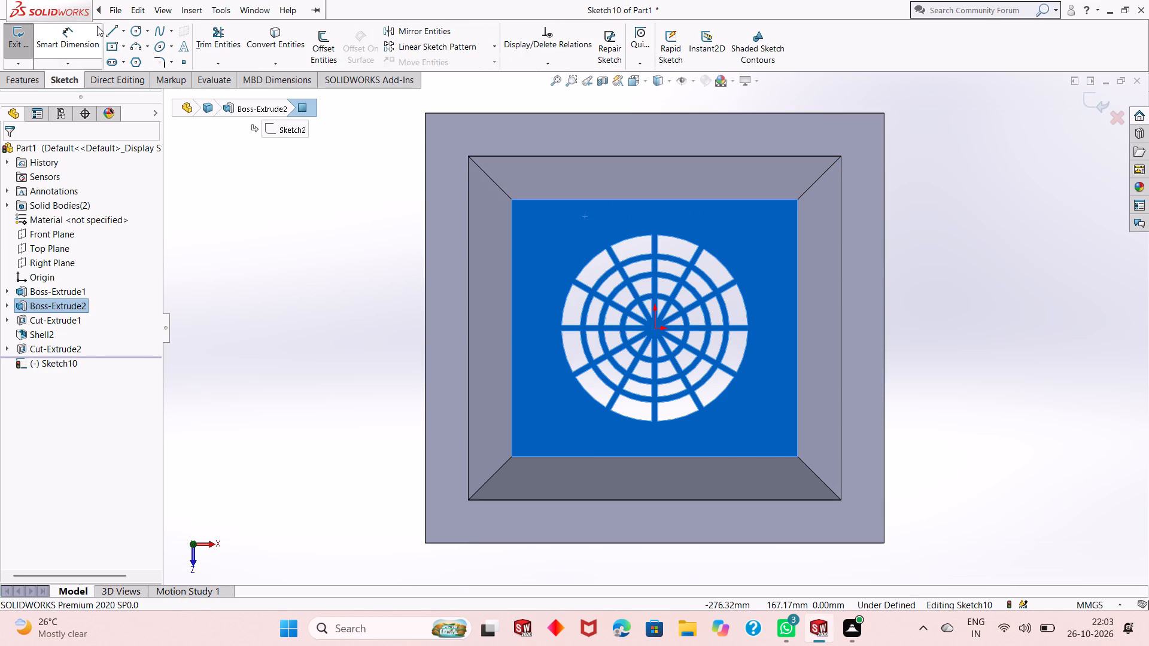
left_click(112, 32)
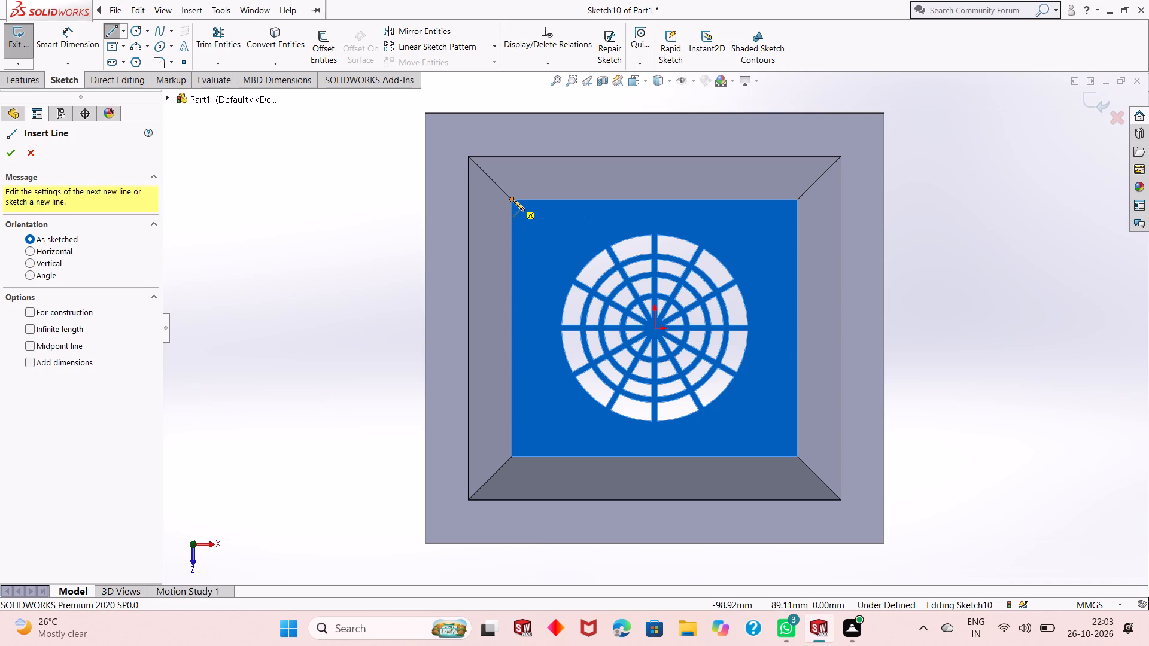
left_click(513, 199)
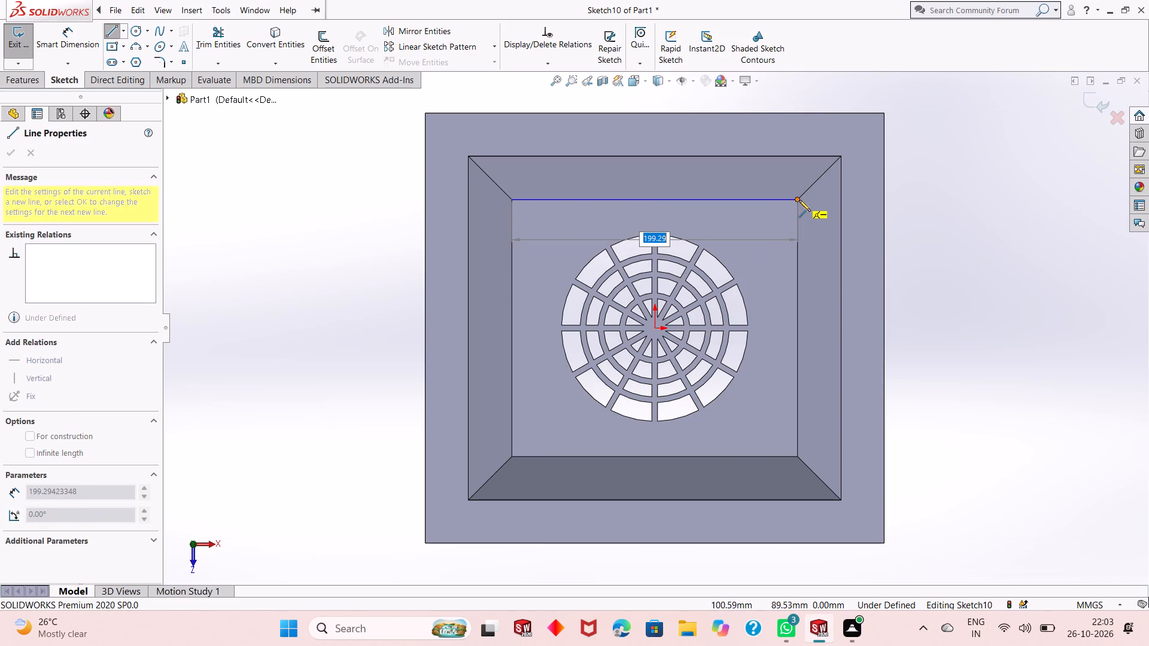
left_click(800, 200)
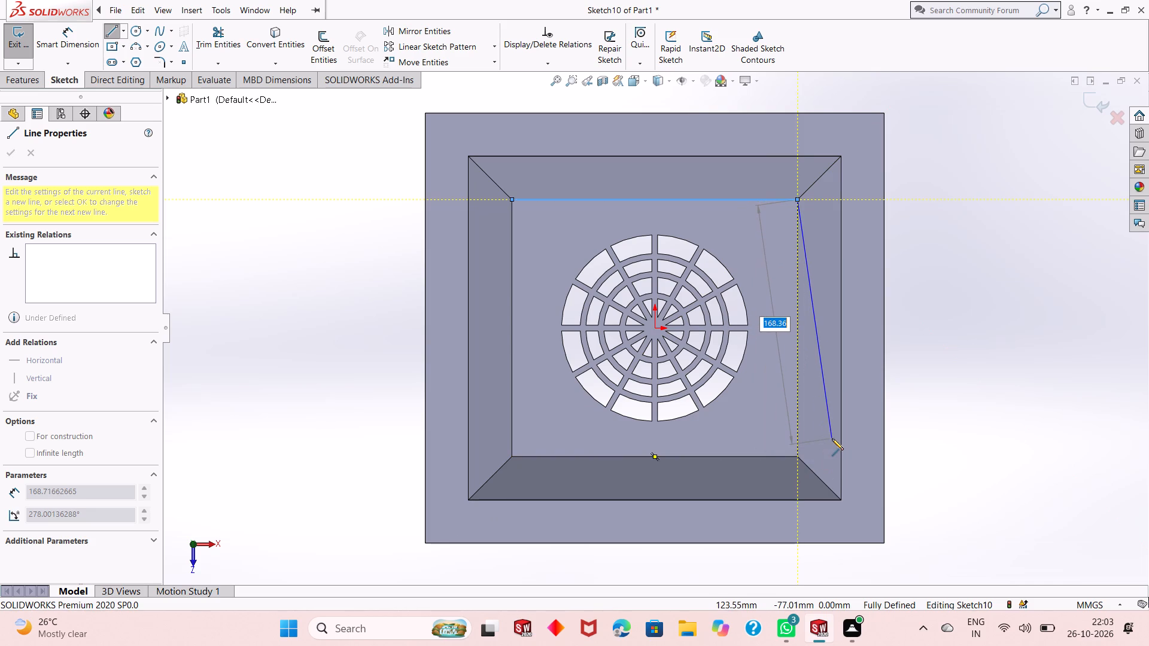
key("Escape")
key("Escape")
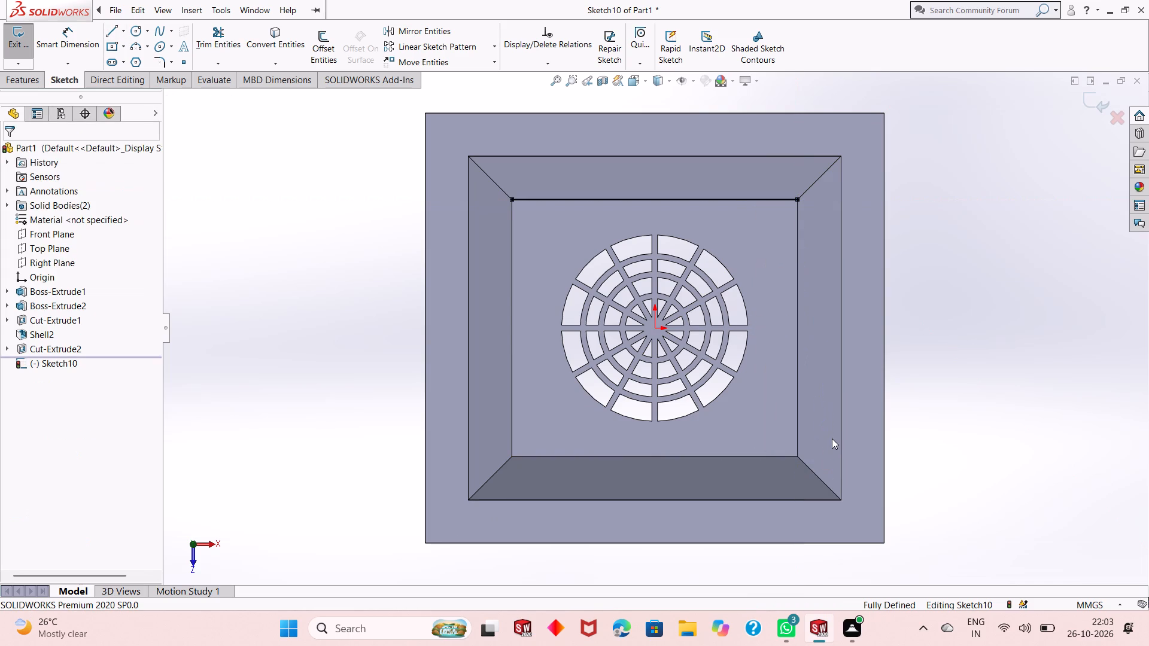
key("Escape")
key("Escape")
key("ctrl+z")
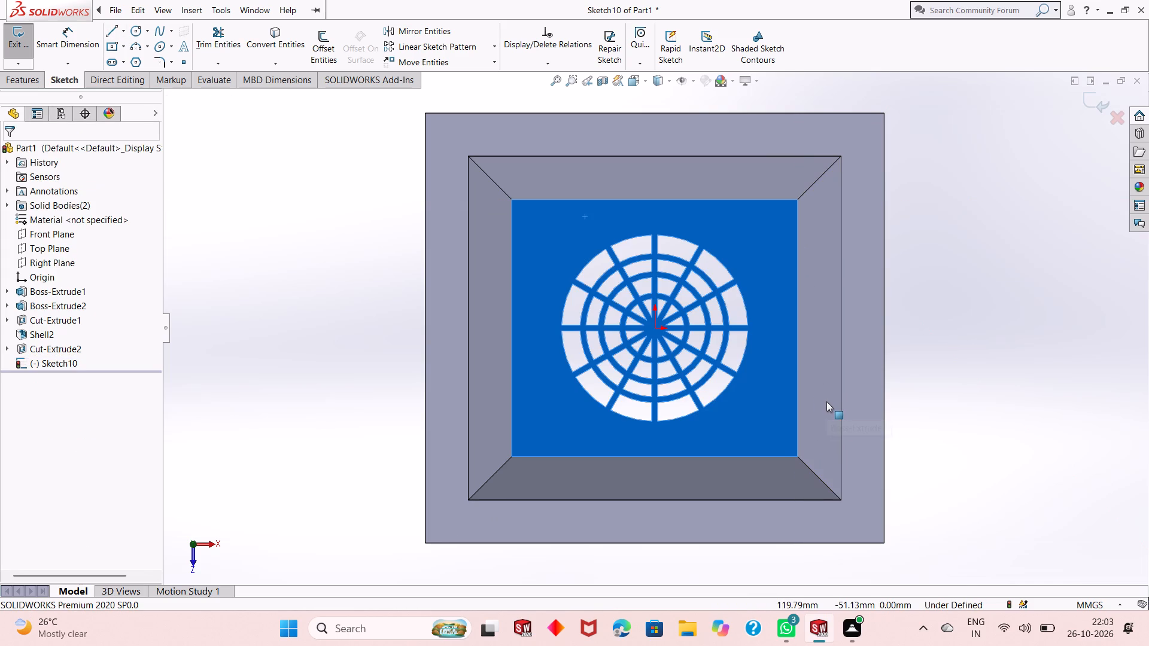
key("Escape")
key("Escape")
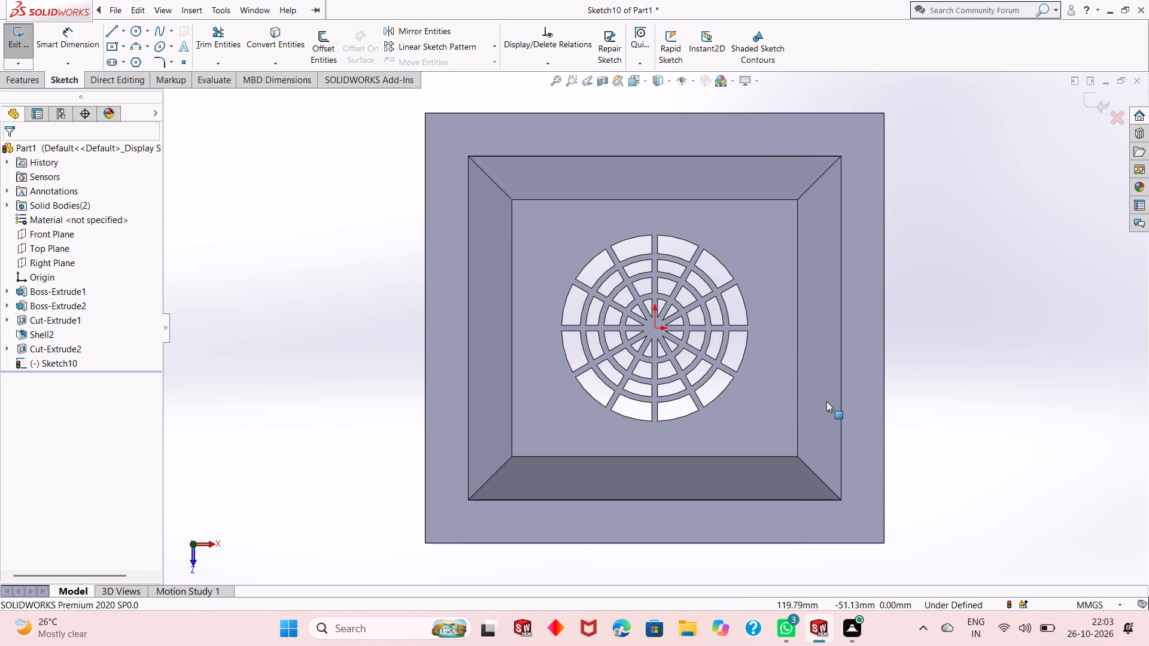
Examine the tapered boss and its sloped sides from several angles, and undo the empty sketch on the grille face.
scroll(630, 350, "down", 1)
scroll(629, 352, "up", 2)
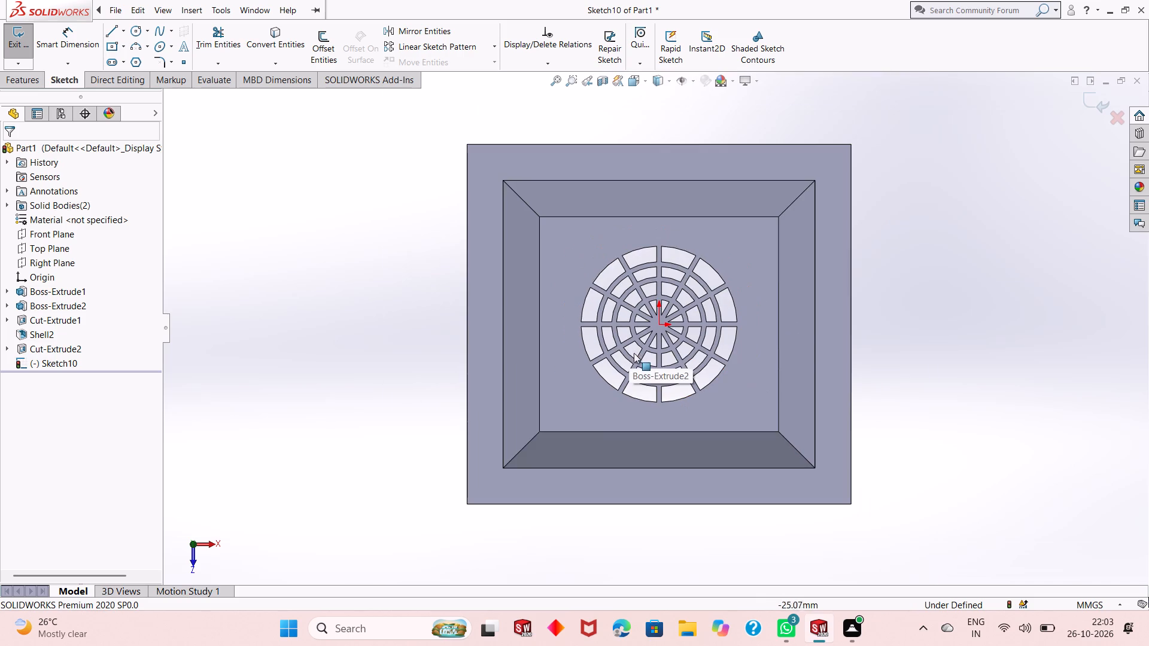
middle_click_drag(664, 455, 554, 264)
scroll(592, 400, "up", 2)
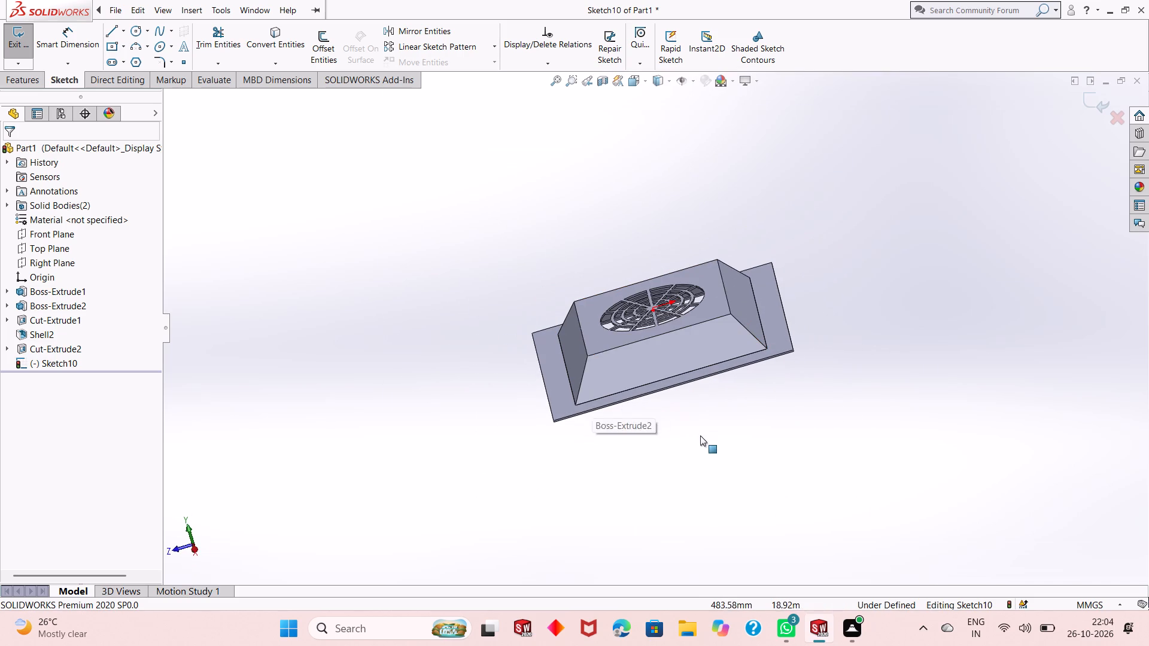
middle_click_drag(716, 411, 724, 399)
middle_click_drag(728, 394, 745, 372)
middle_click_drag(765, 356, 797, 316)
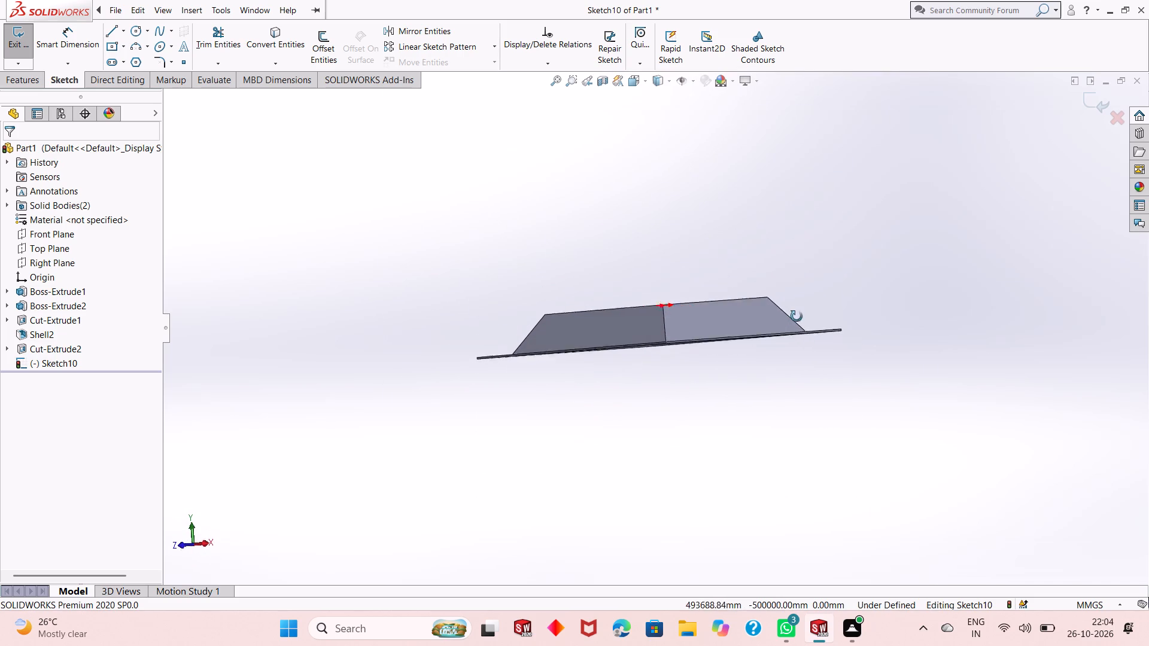
middle_click_drag(797, 316, 821, 349)
scroll(618, 321, "down", 2)
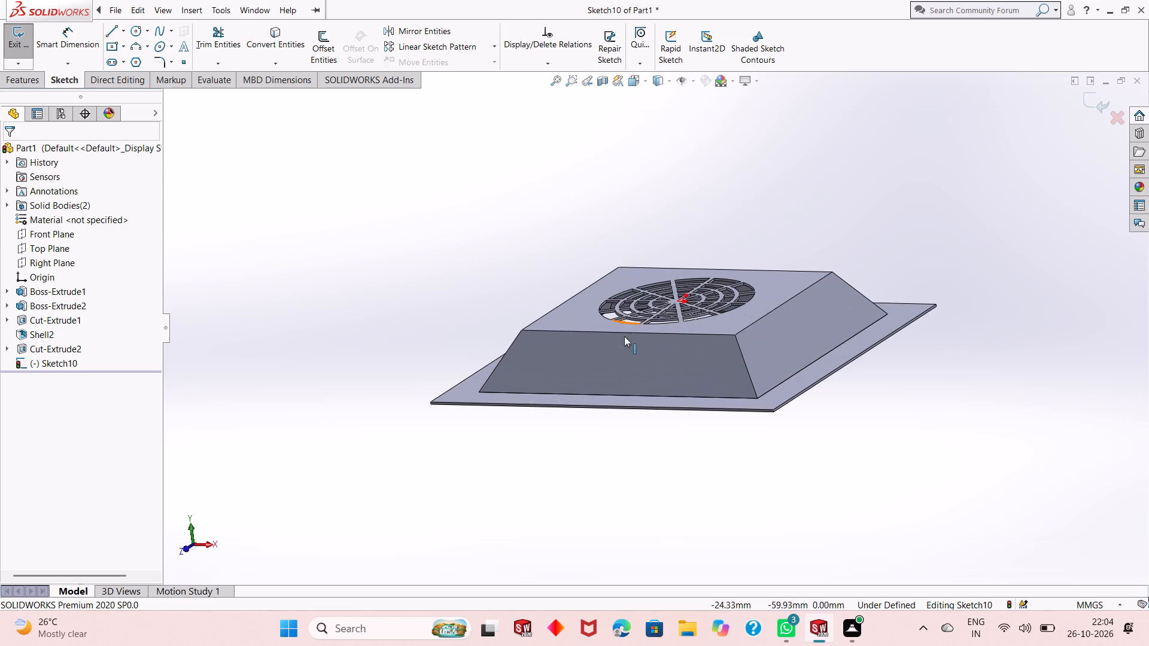
left_click(669, 368)
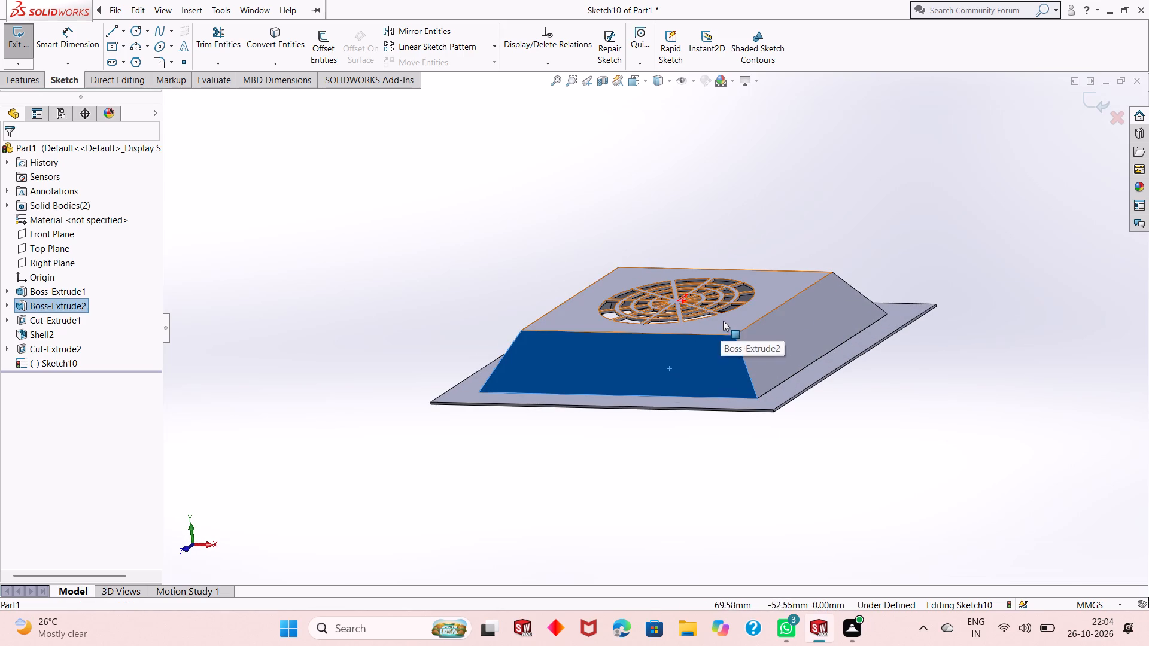
key("ctrl+z")
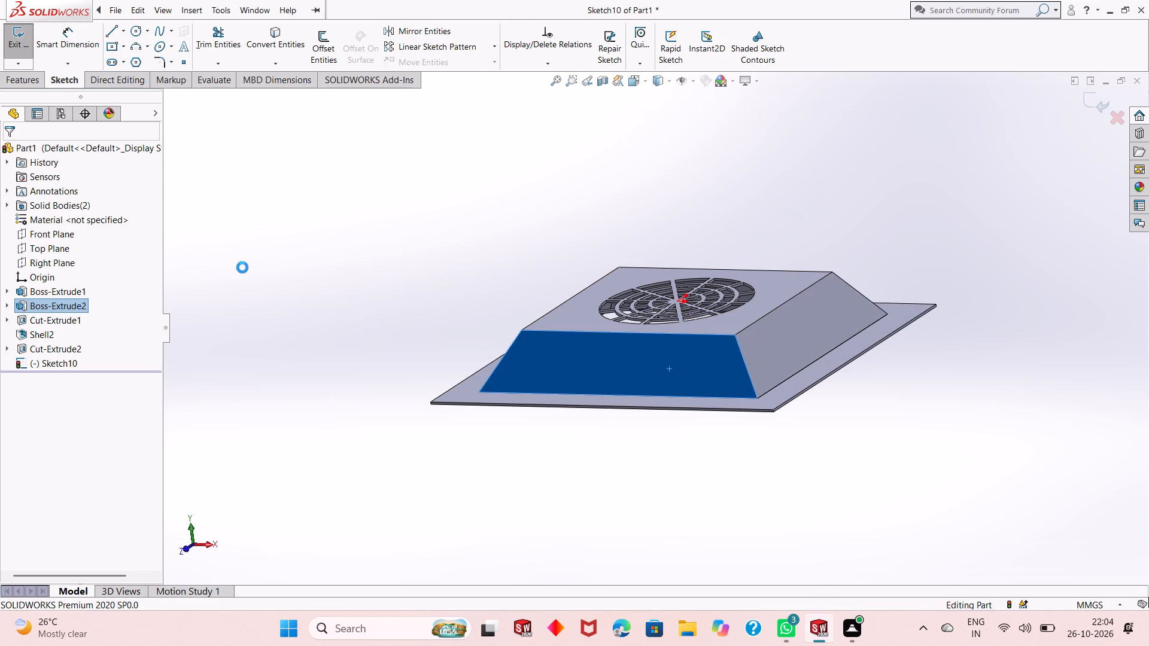
Select the +Z sloped face of the tapered boss.
left_click(606, 362)
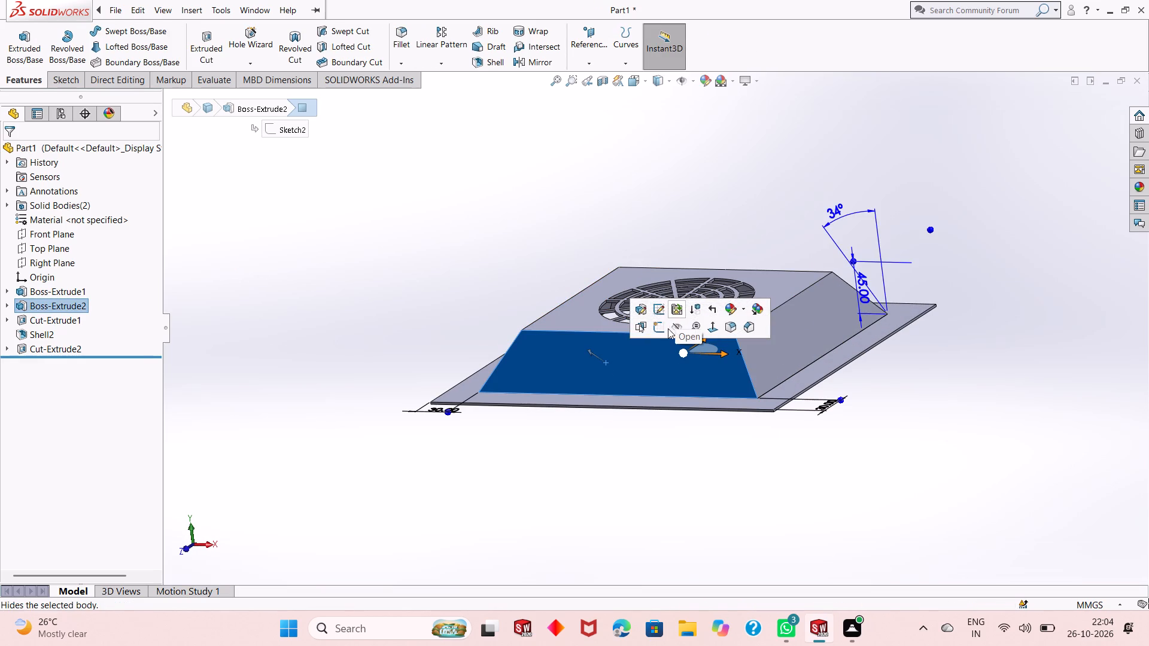
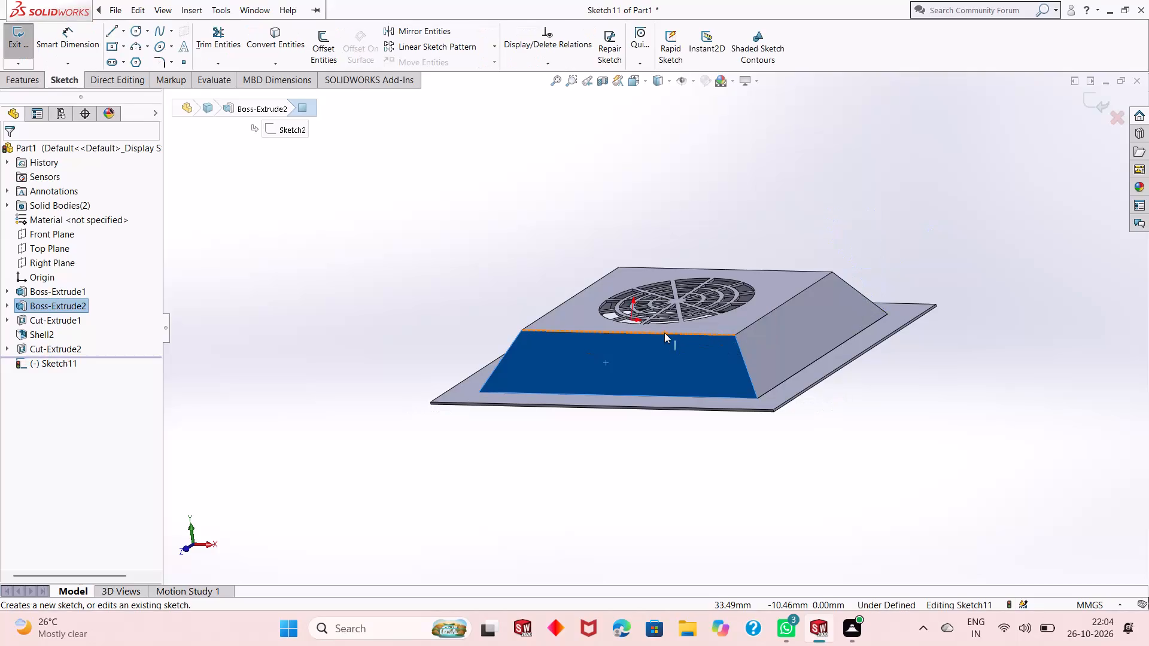
Check the length of the grille face's +Z edge with a trial line in the sloped-face sketch, and undo the sketch.
key("ctrl+8")
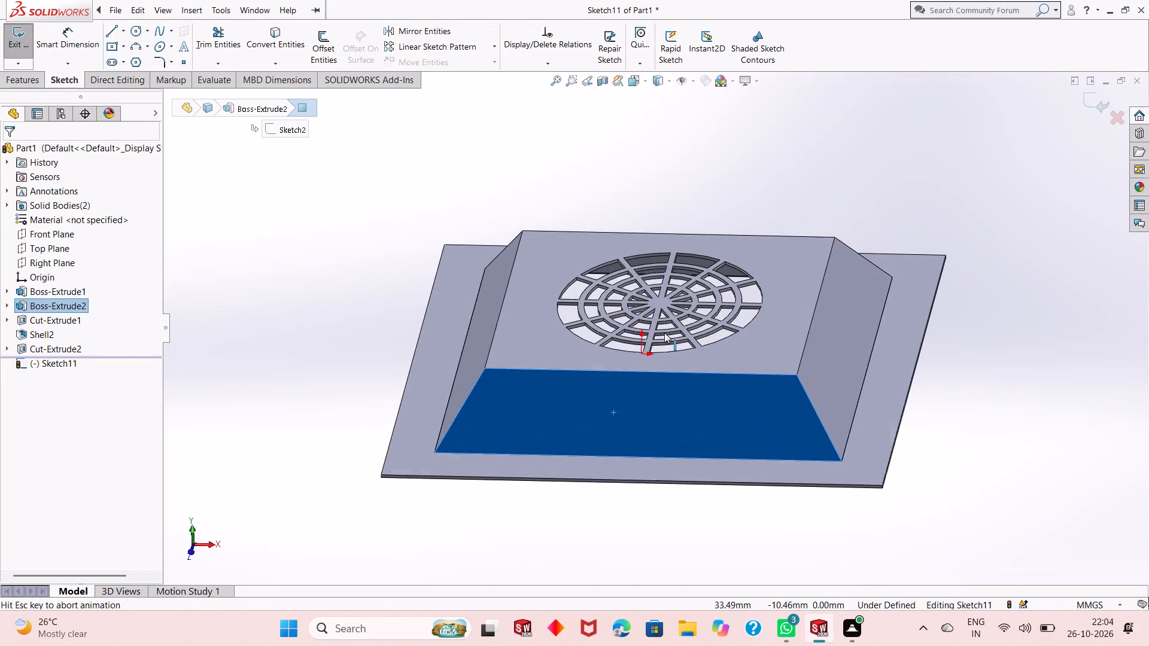
scroll(617, 468, "down", 2)
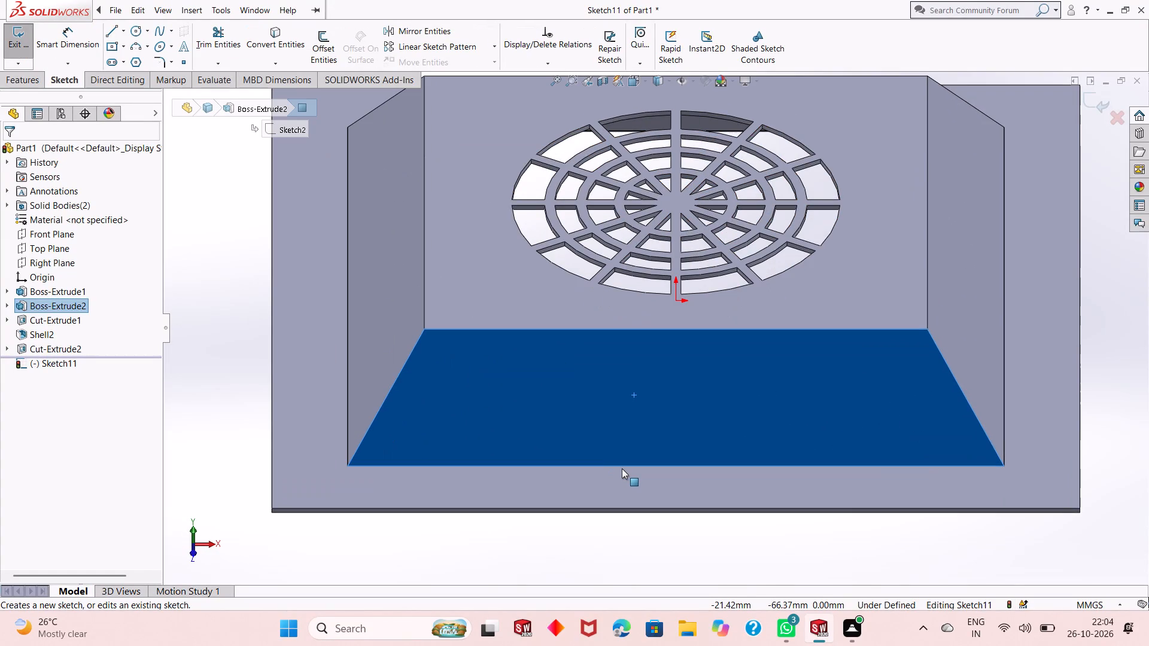
key("Escape")
middle_click_drag(729, 468, 725, 462)
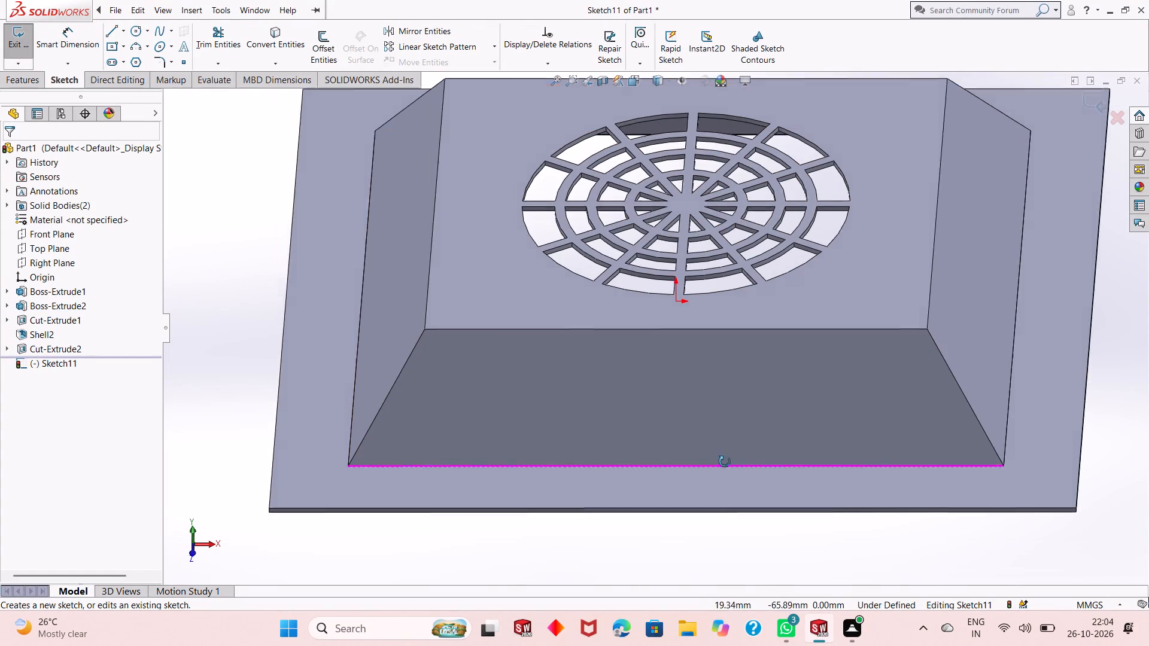
middle_click_drag(725, 462, 734, 370)
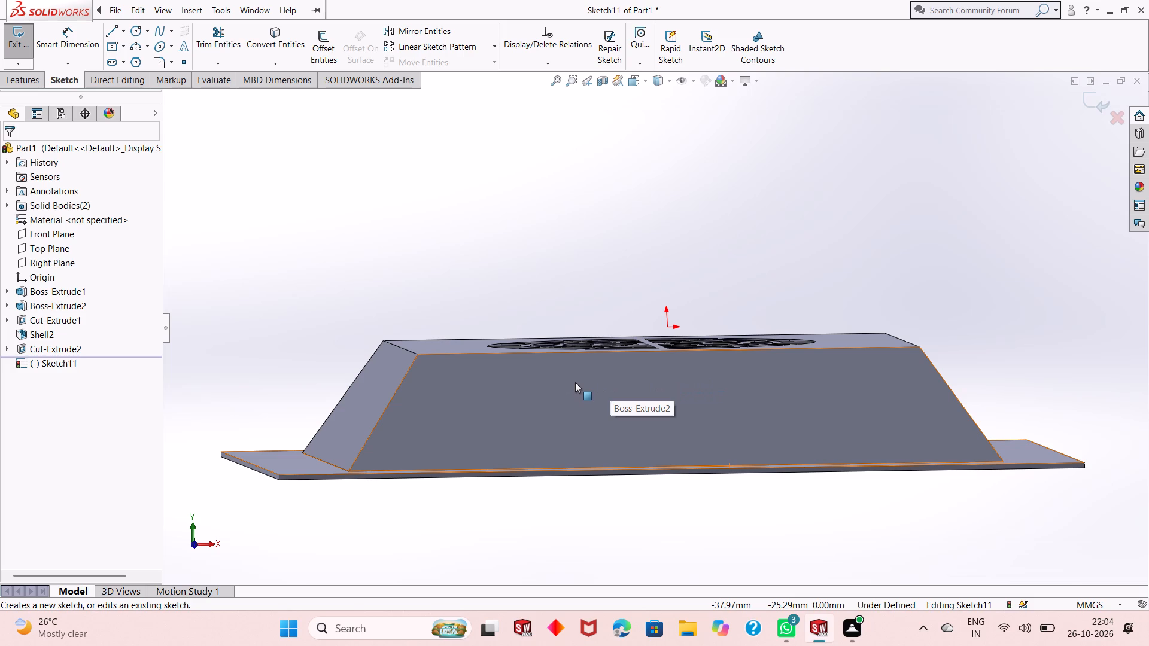
key("ctrl+8")
scroll(743, 437, "down", 3)
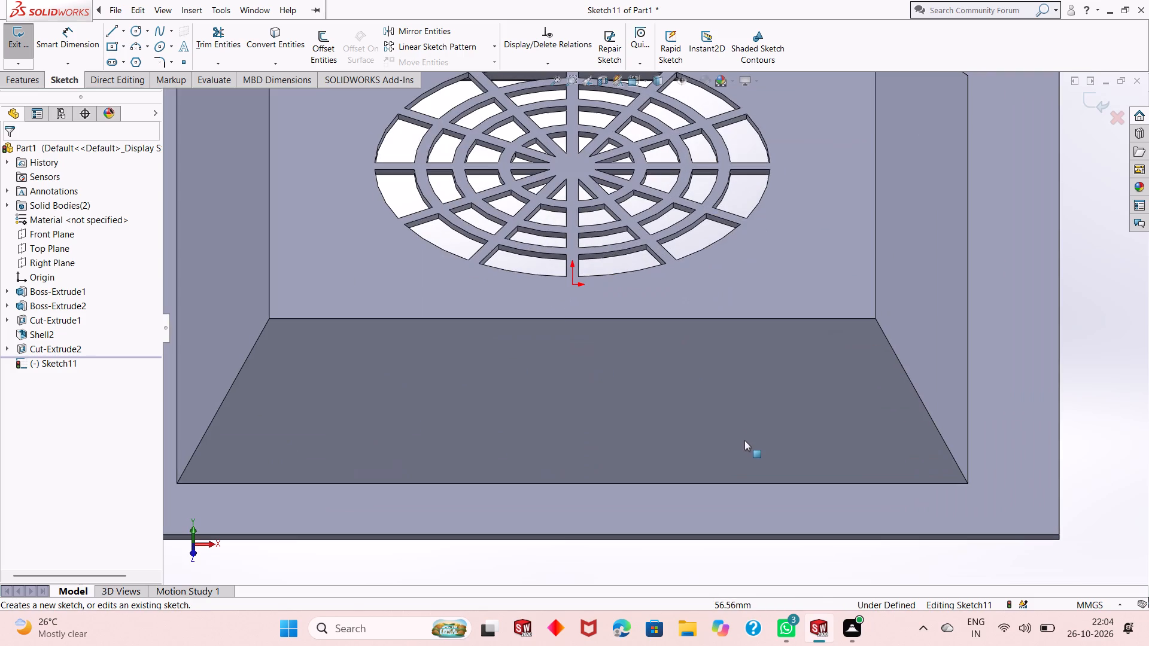
scroll(722, 441, "up", 1)
key("Escape")
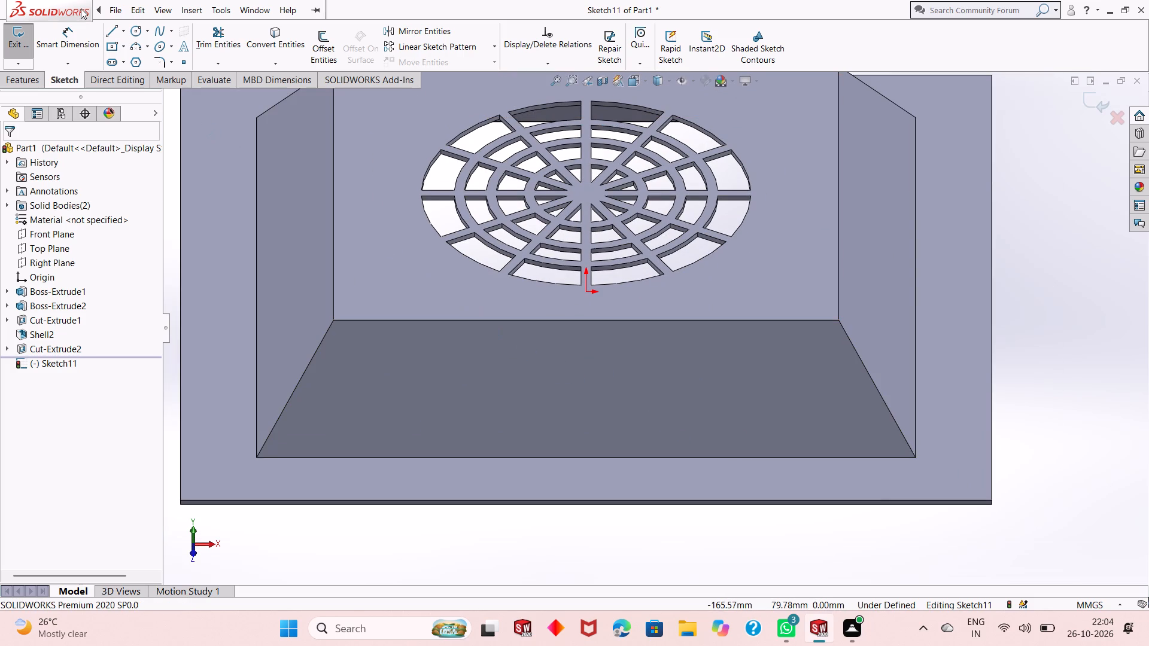
left_click(110, 31)
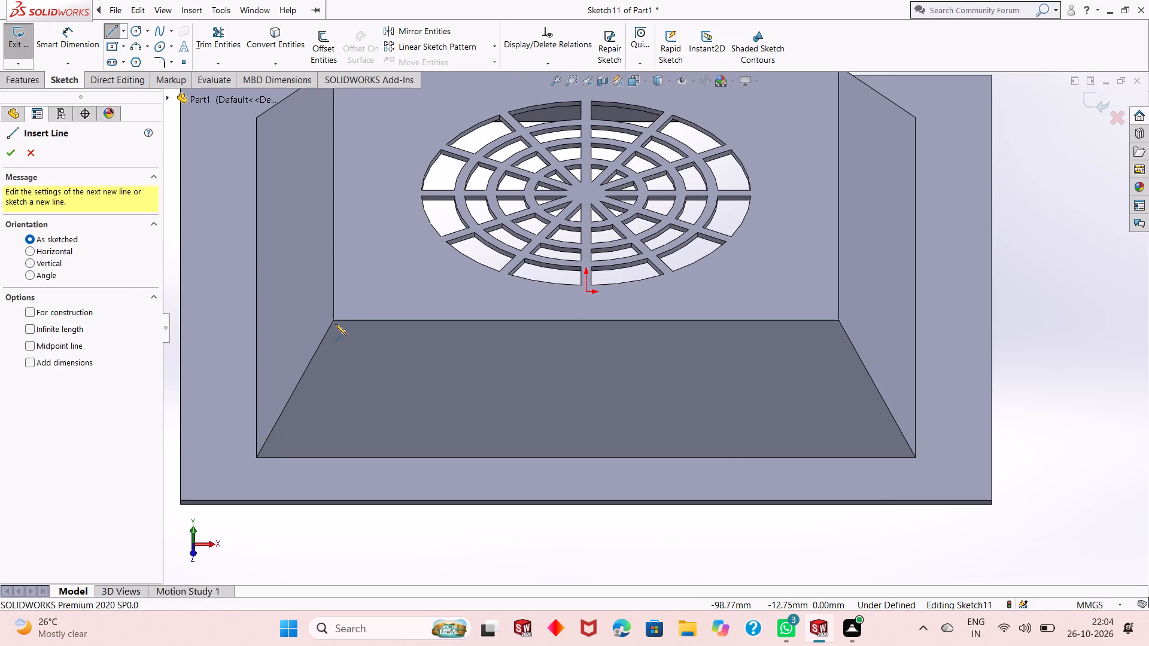
left_click(335, 320)
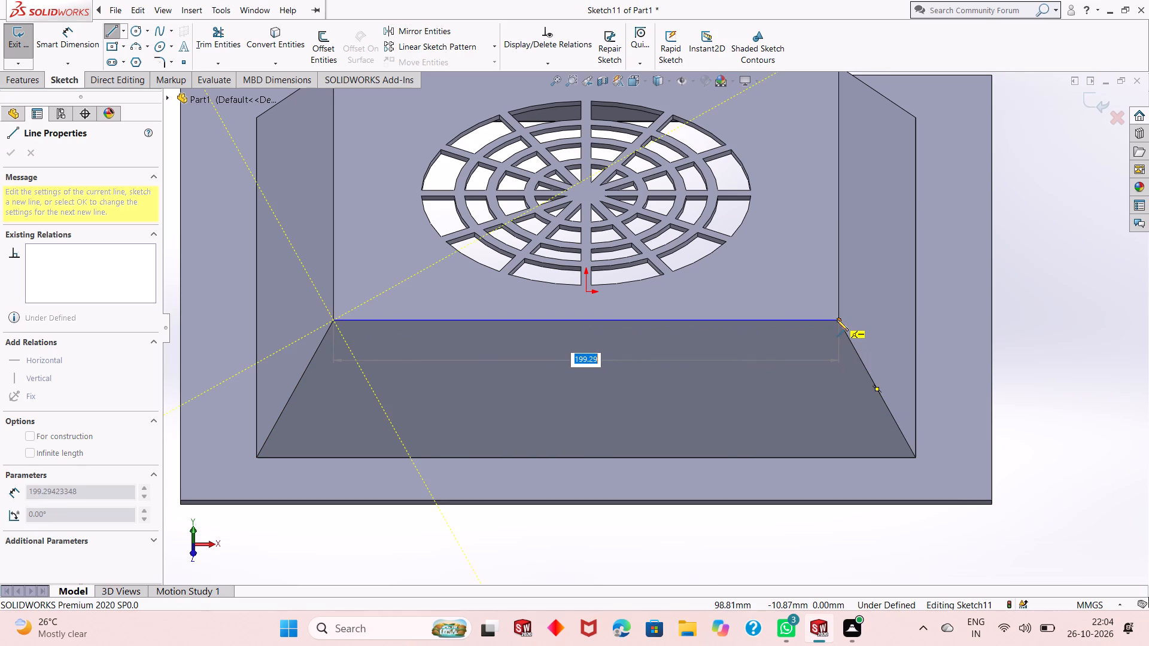
key("Escape")
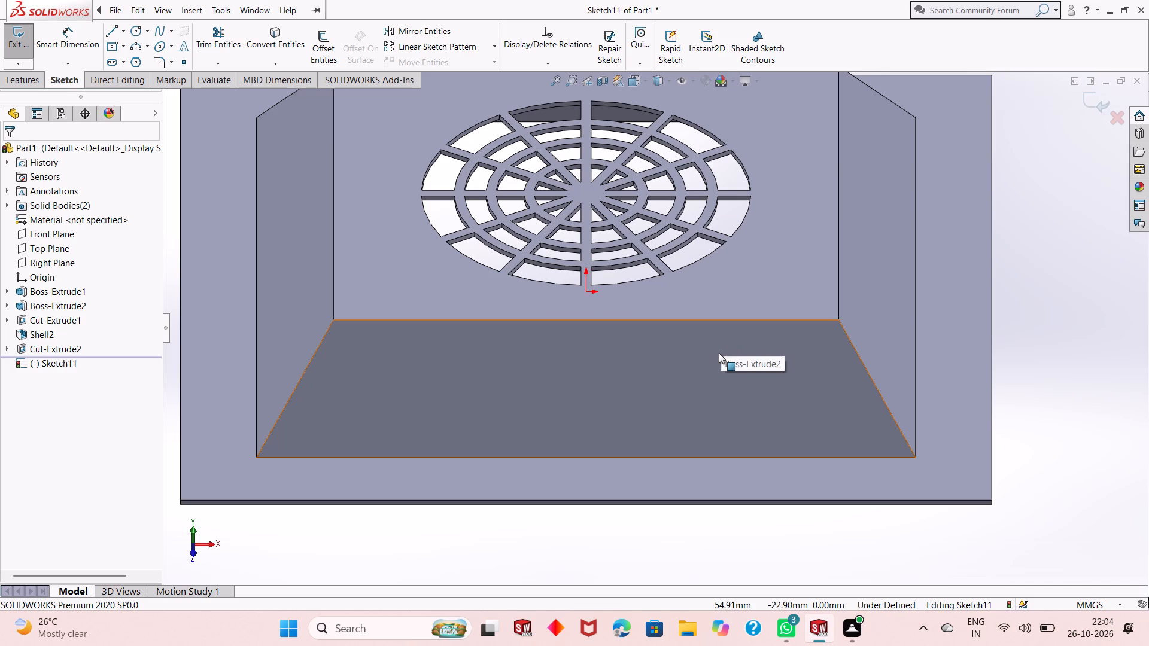
scroll(685, 431, "up", 1)
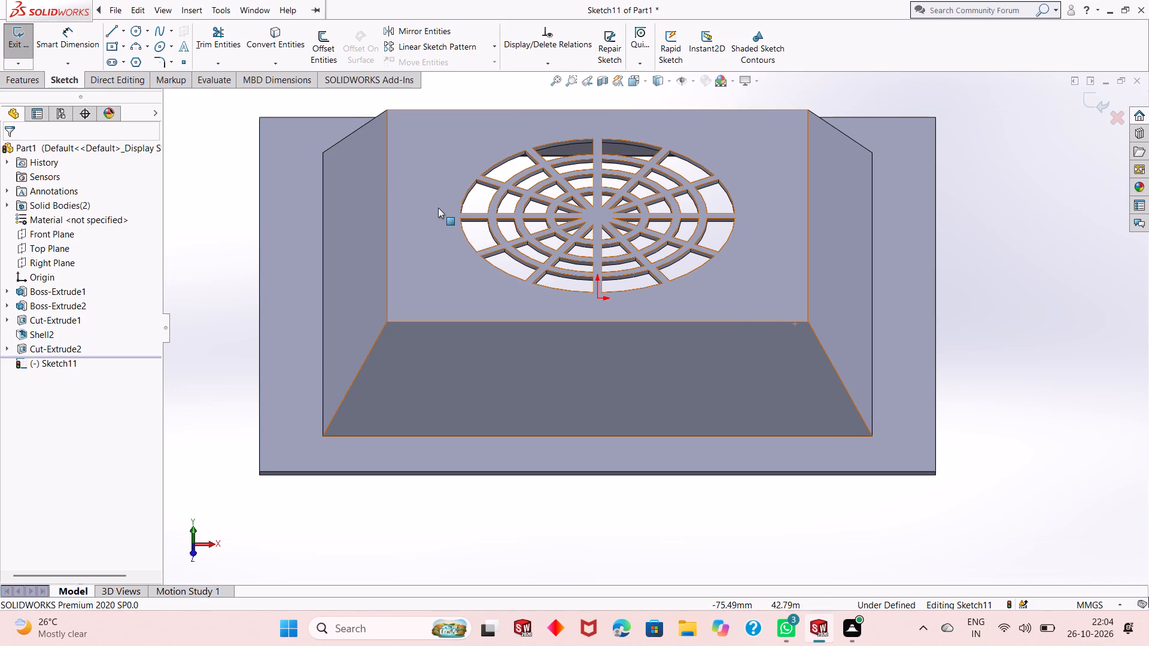
key("ctrl+z")
Fillet the grille face's +Z edge with a symmetric 2 mm radius.
left_click(406, 40)
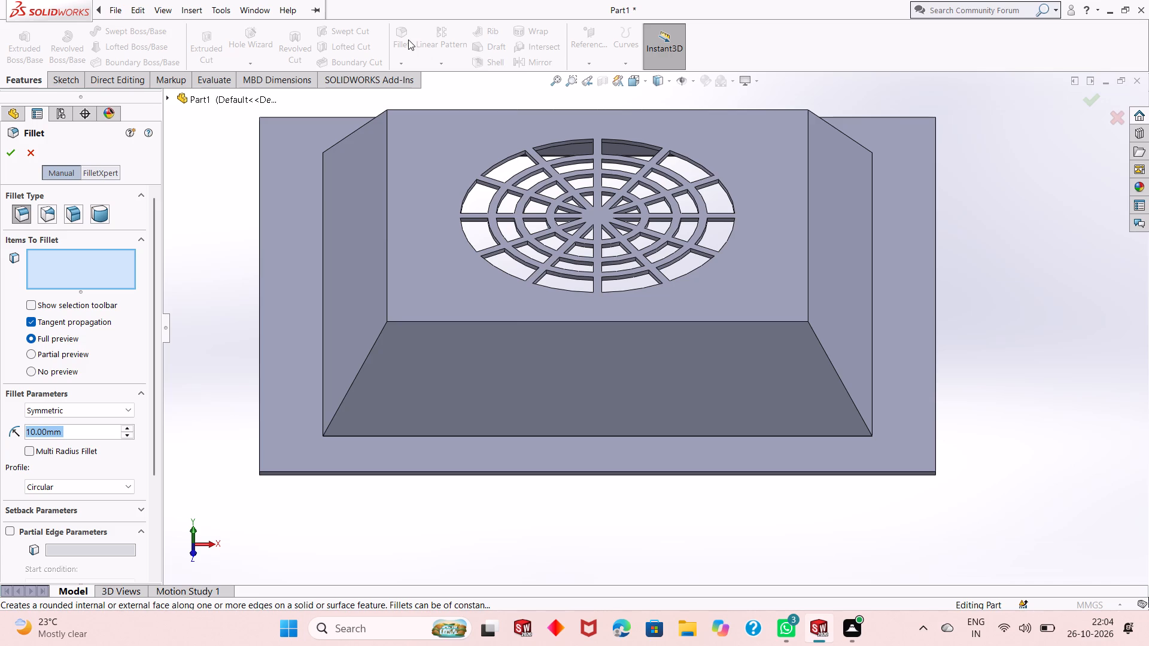
key("2")
key("Return")
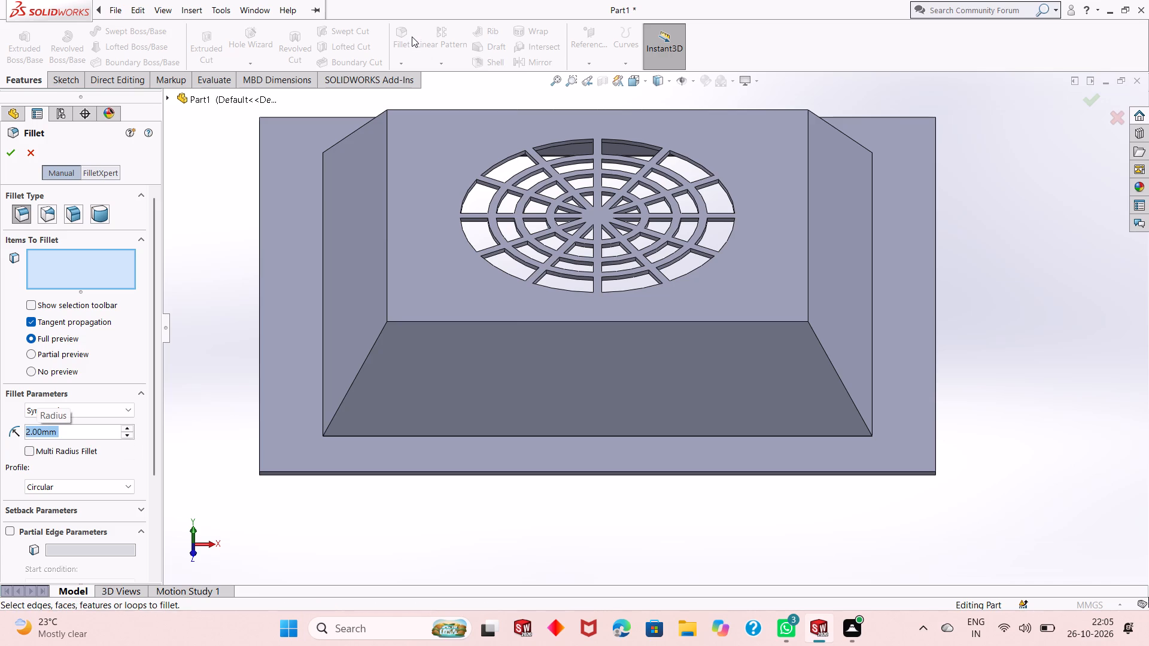
left_click(476, 323)
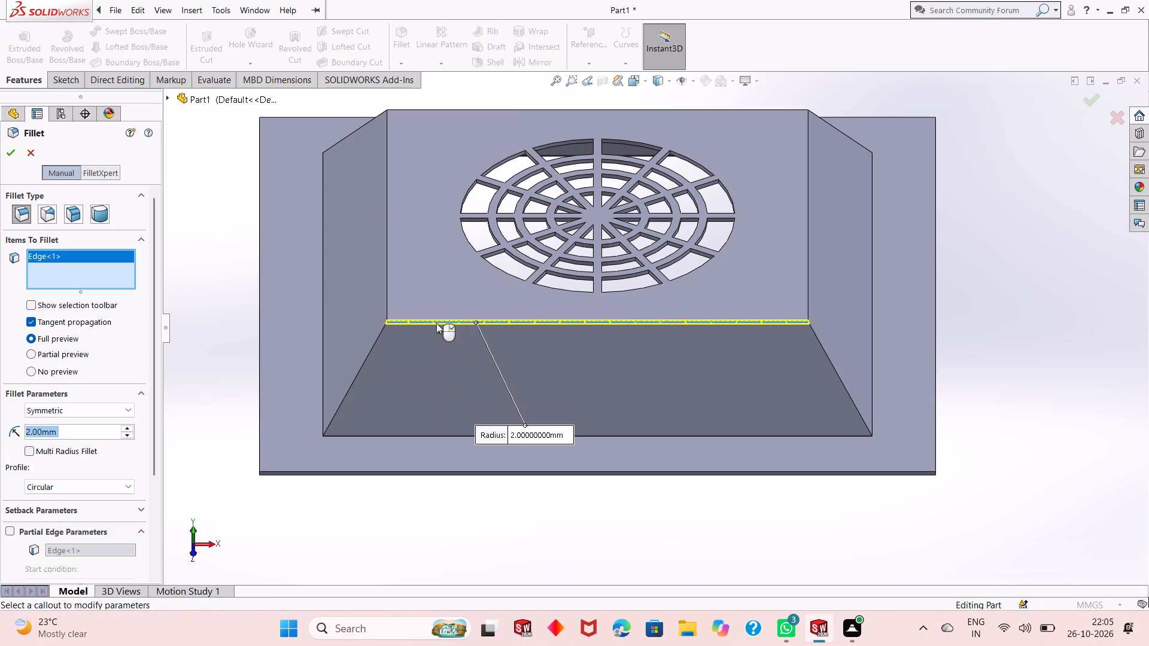
left_click(2, 156)
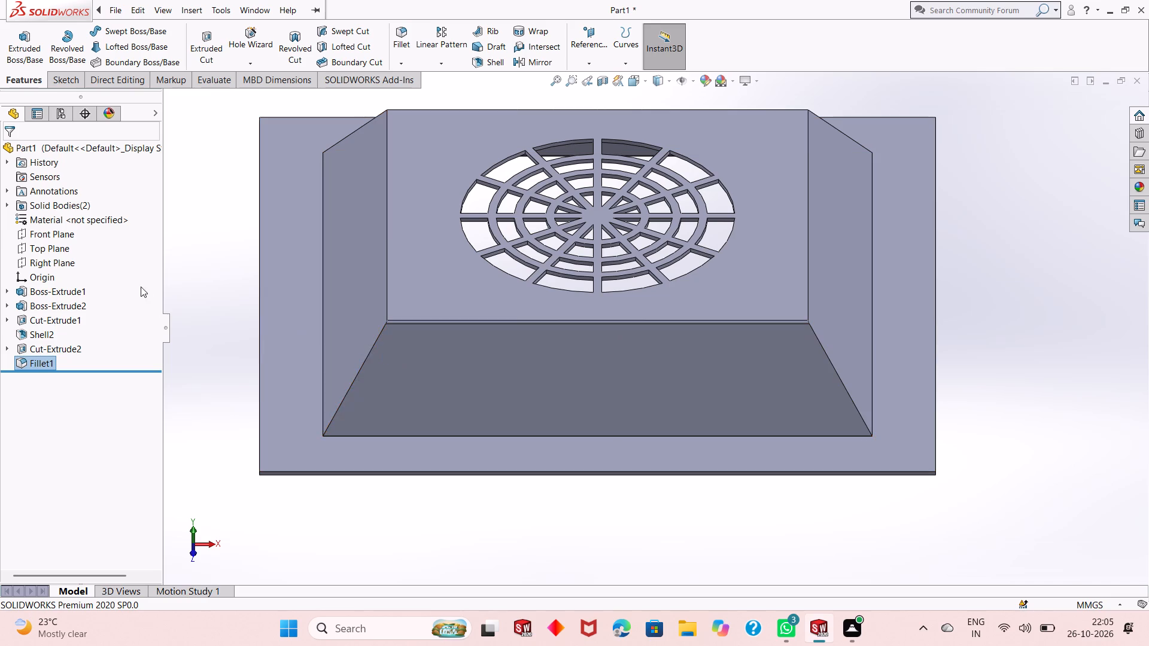
Edit Fillet1 to a 3 mm radius and add the grille face's +X edge to it.
scroll(679, 371, "down", 1)
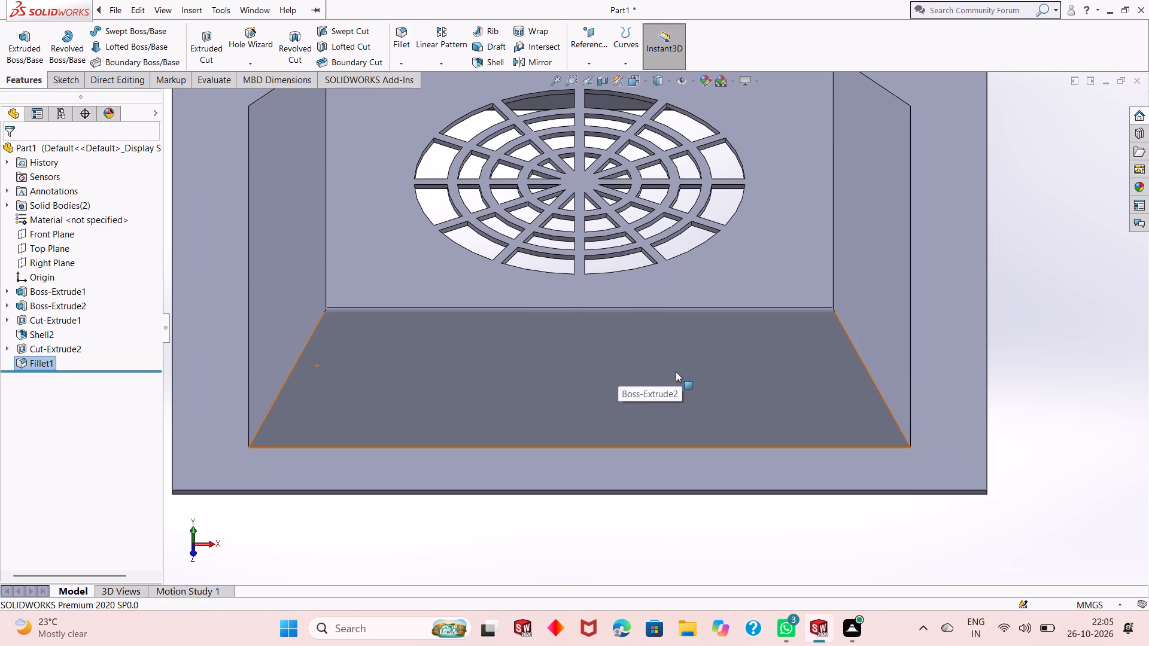
key("Escape")
left_click(38, 361)
left_click(50, 330)
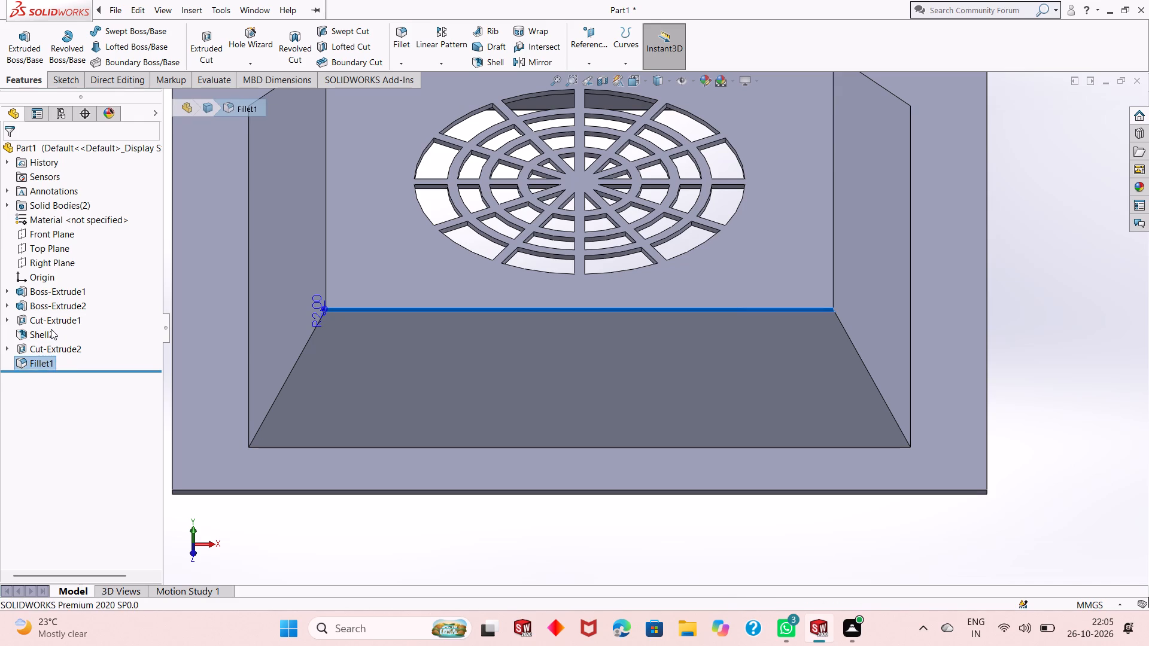
key("3")
key("Return")
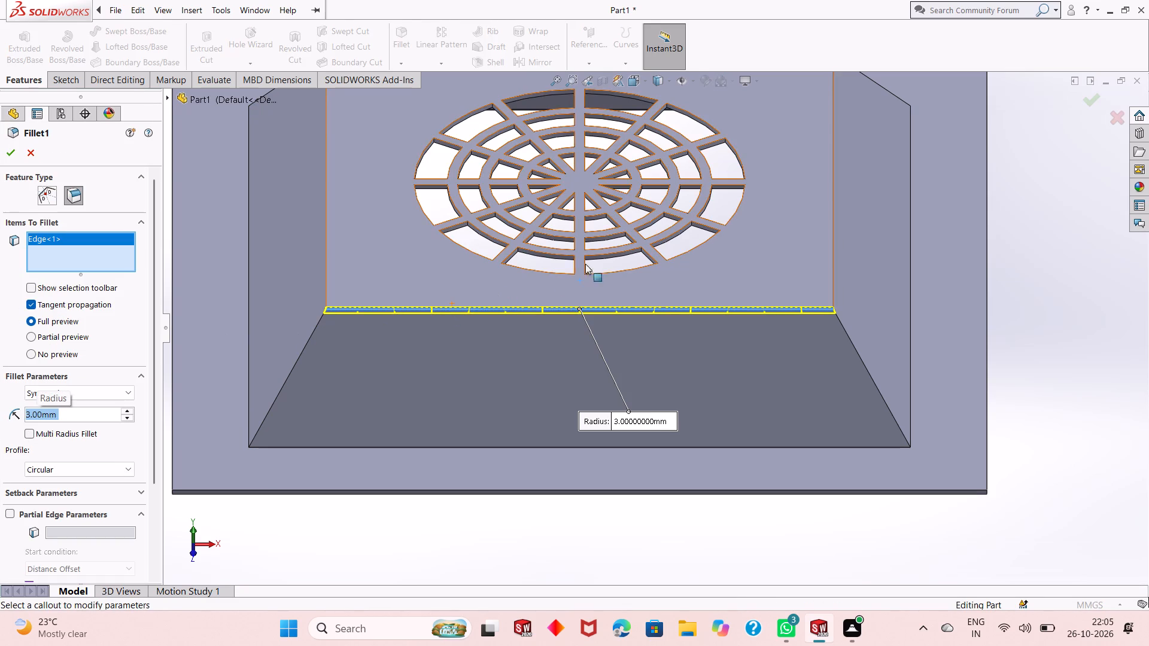
left_click(831, 272)
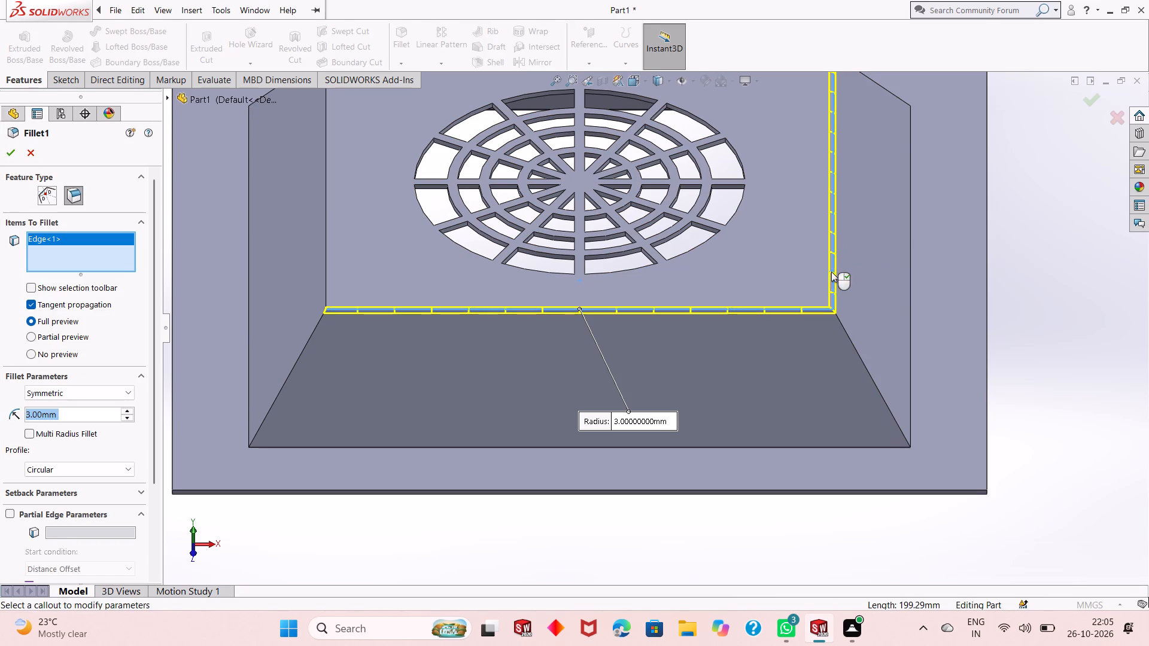
left_click(4, 156)
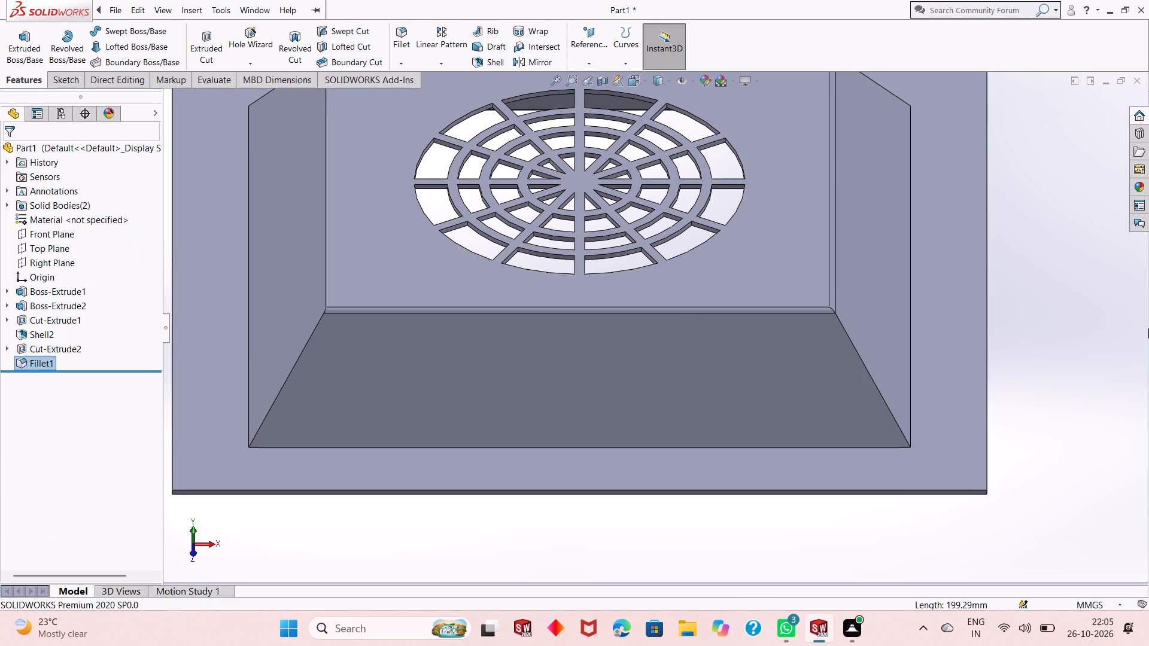
key("Escape")
Add the grille face's remaining -X and -Z edges to the 3 mm fillet Fillet1.
scroll(747, 378, "up", 1)
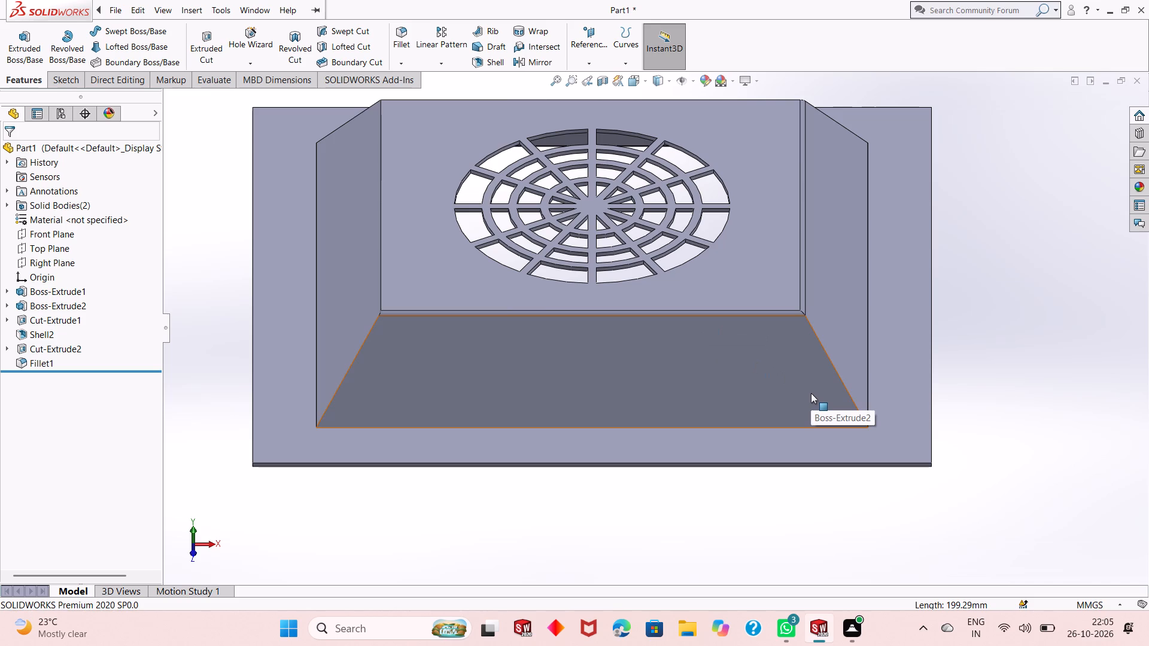
key("Escape")
middle_click_drag(838, 368, 823, 354)
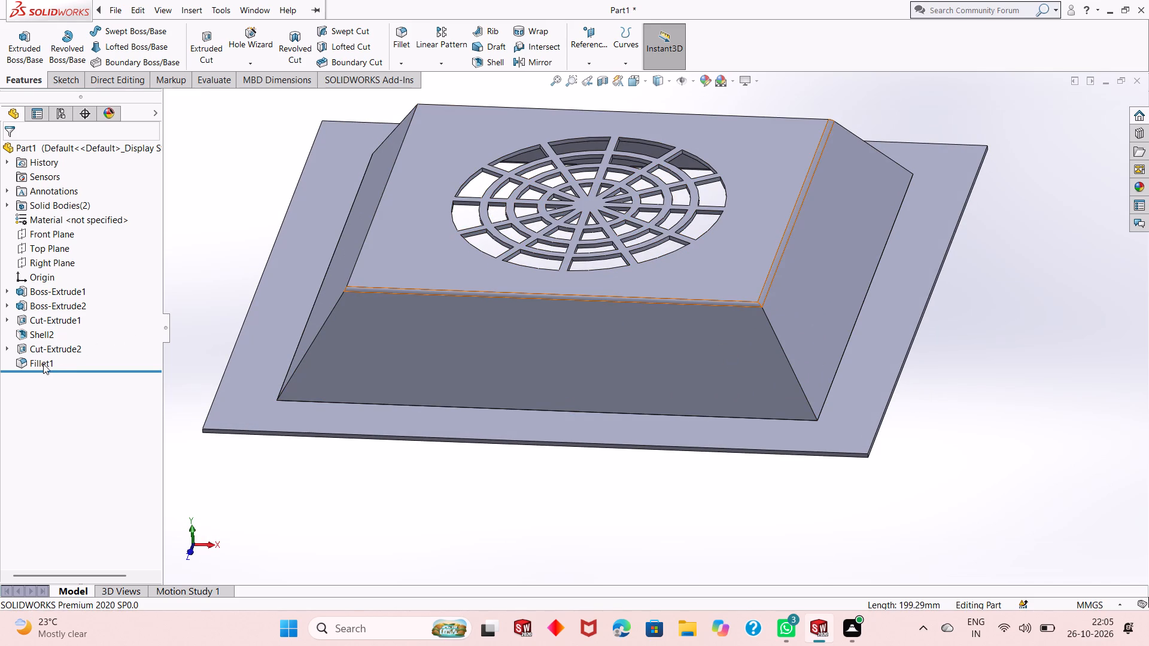
left_click(43, 364)
left_click(48, 328)
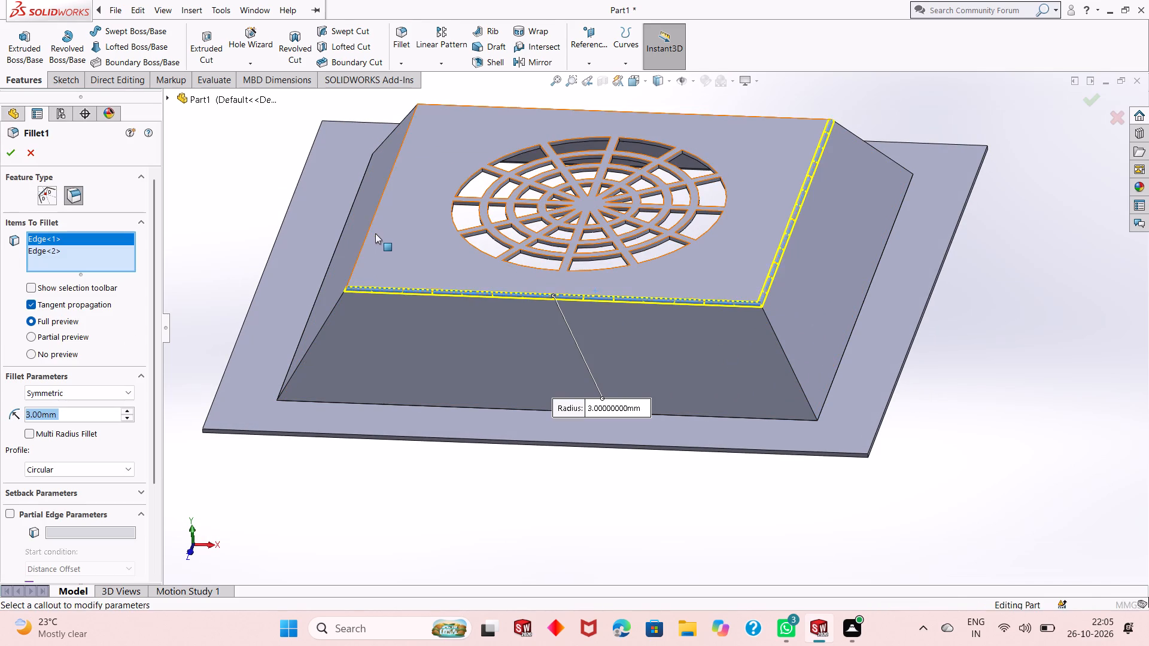
left_click(372, 227)
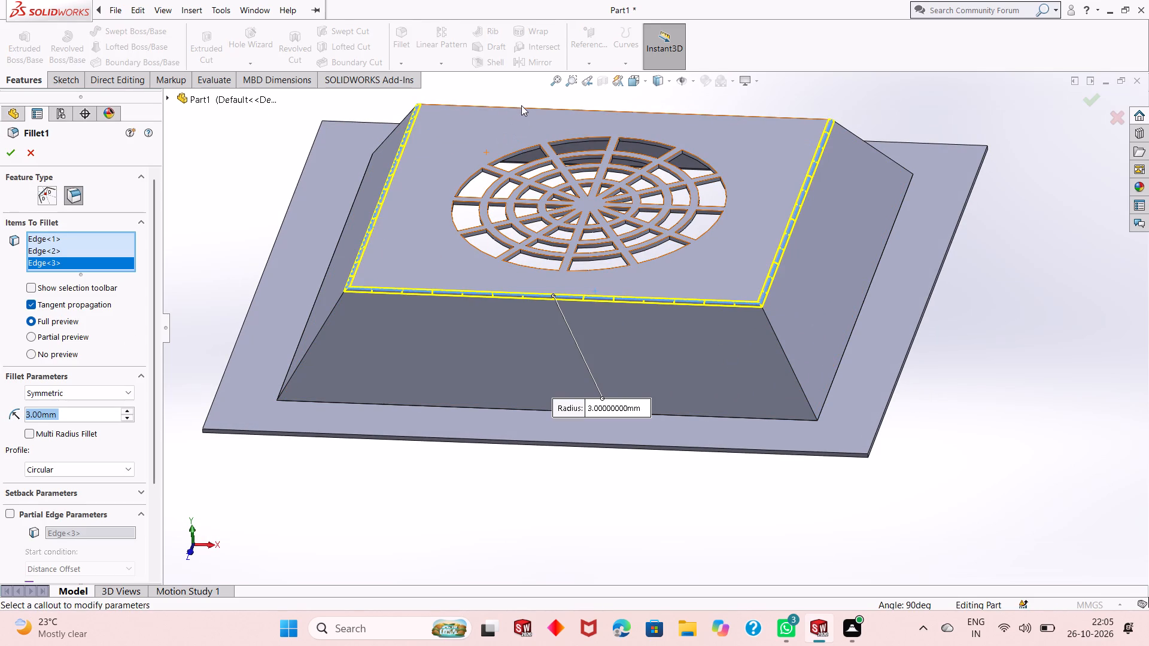
left_click(524, 109)
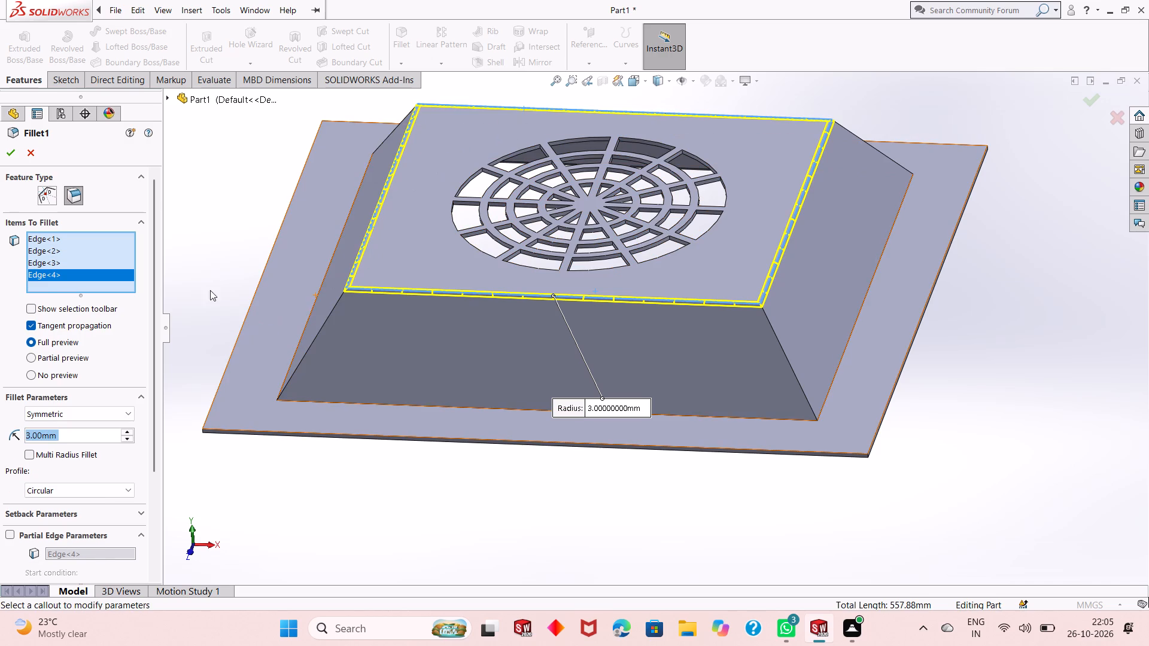
left_click(11, 149)
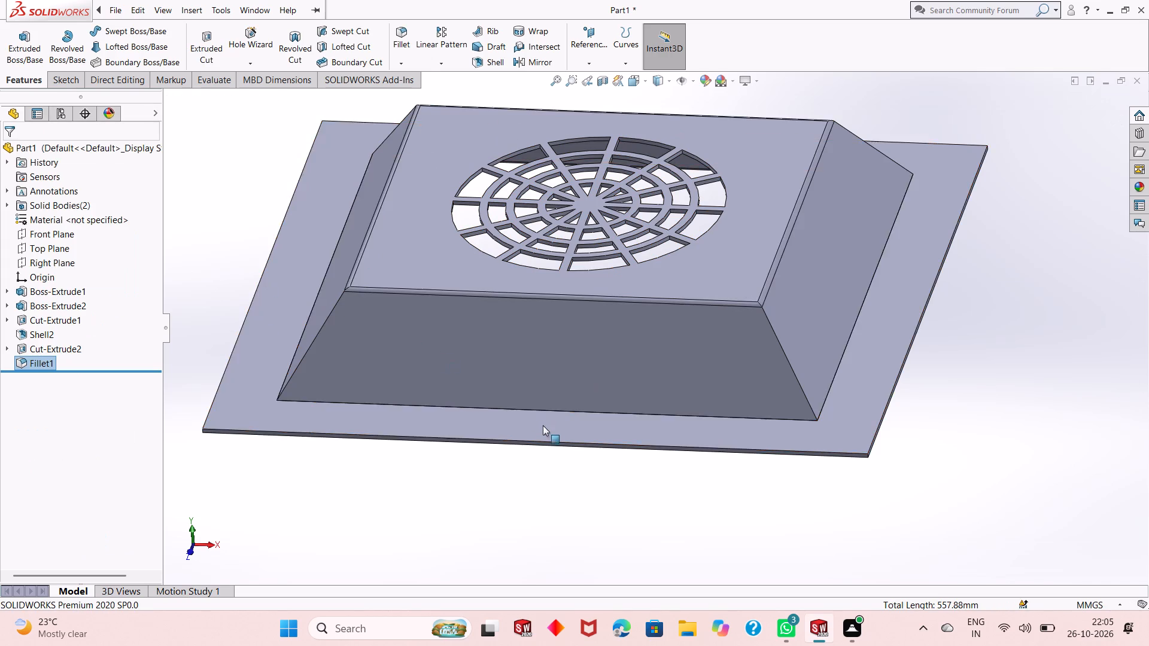
Start a new sketch on the +Z sloped face of the tapered boss, viewed normal to the face.
scroll(545, 430, "up", 2)
left_click(959, 414)
middle_click_drag(763, 415, 793, 331)
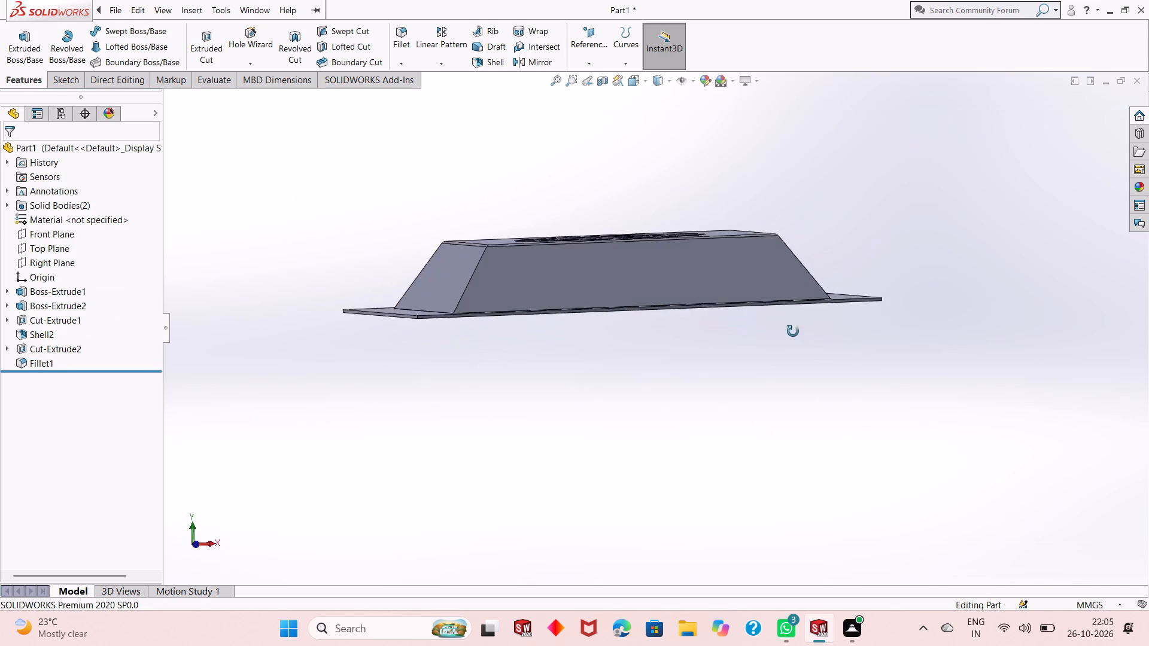
middle_click_drag(793, 331, 771, 424)
left_click(667, 346)
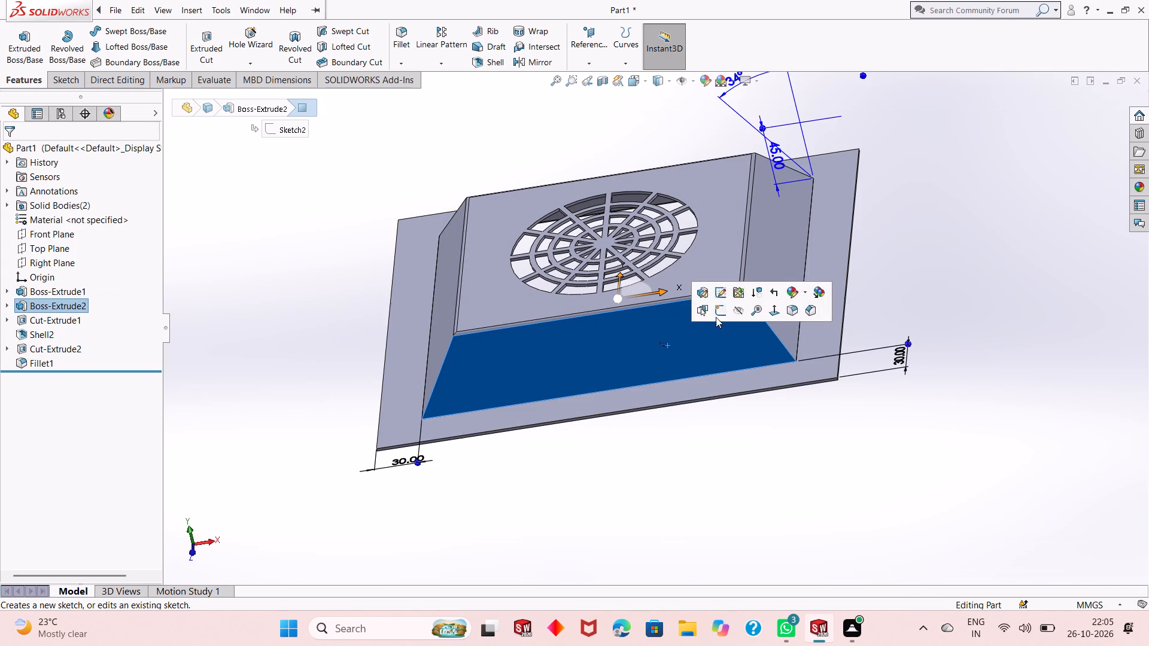
left_click(717, 316)
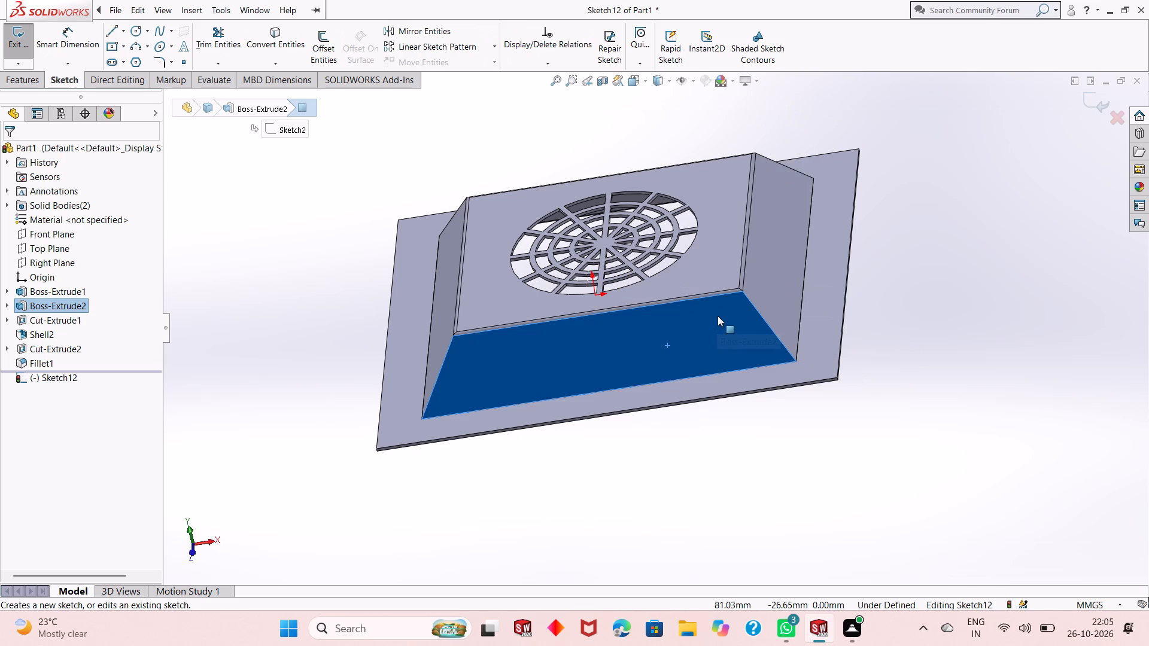
key("ctrl+8")
key("Escape")
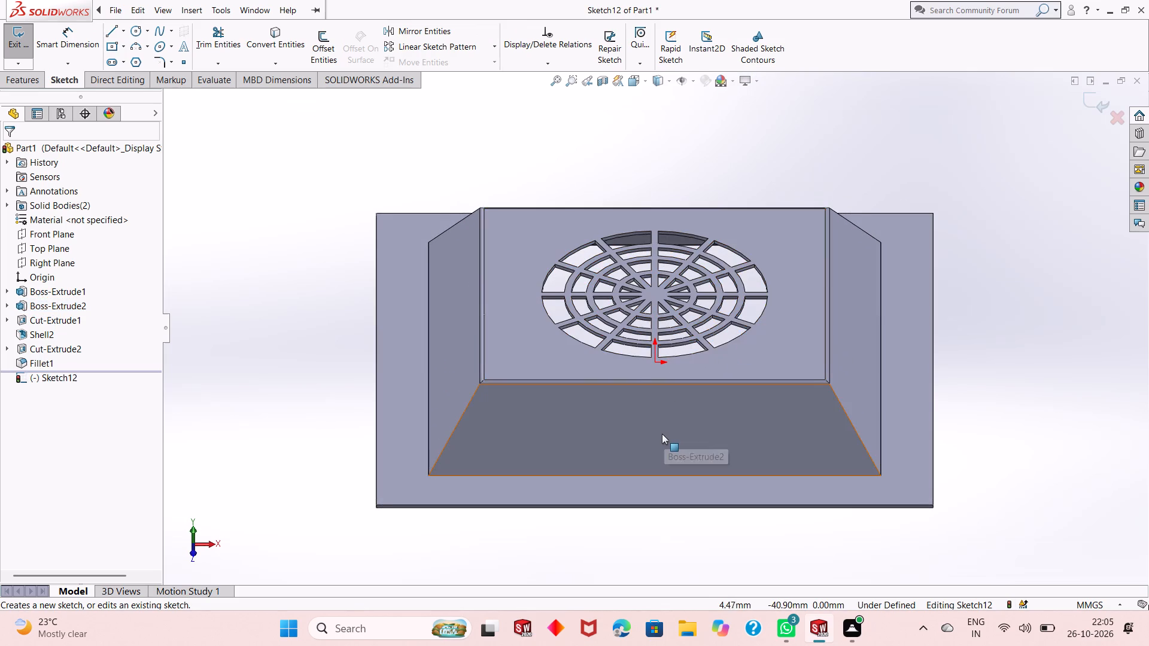
Sketch a vertical straight slot about 27.7 mm between centres and 9.7 mm wide near the sloped face's -X end.
scroll(662, 434, "down", 1)
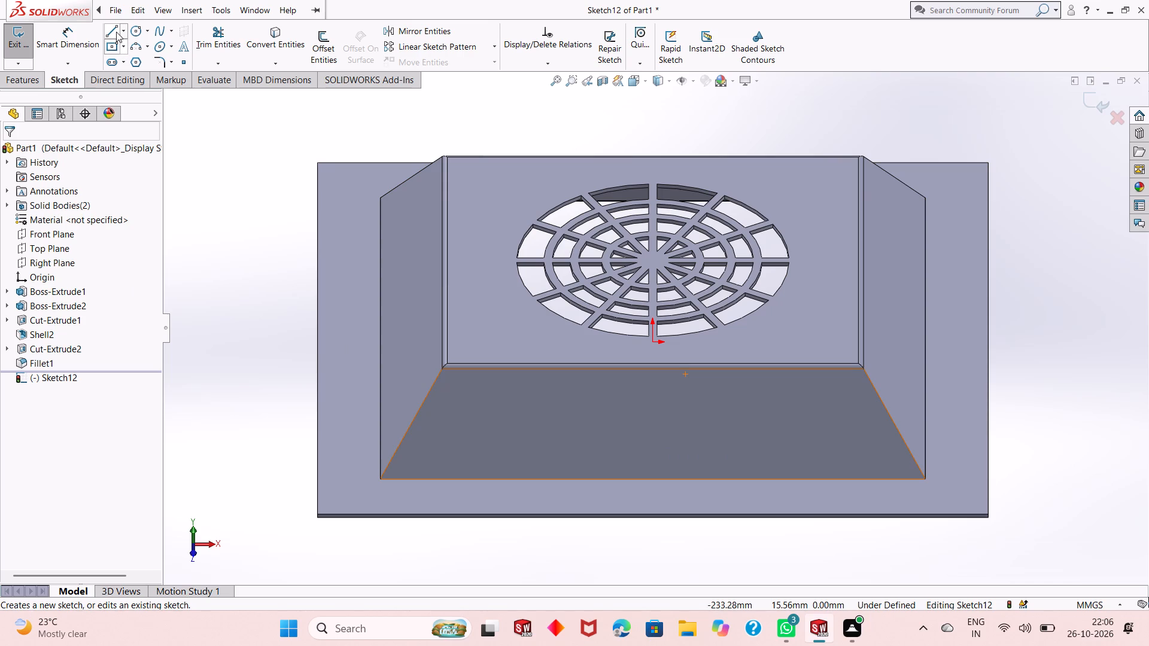
left_click(110, 59)
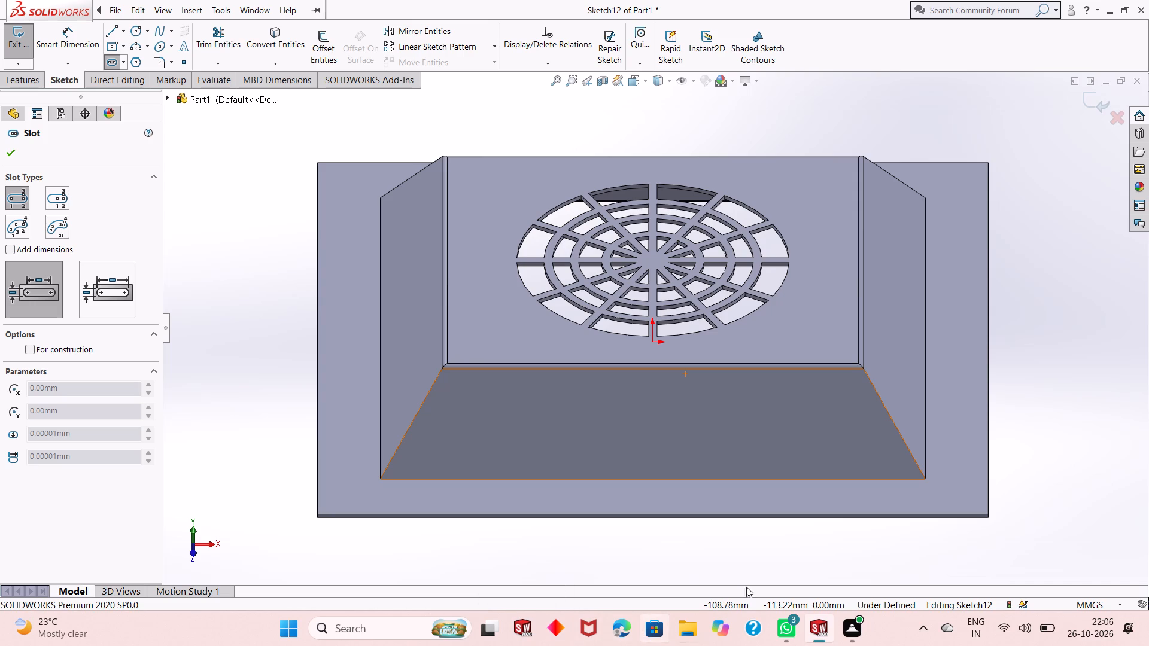
left_click(496, 398)
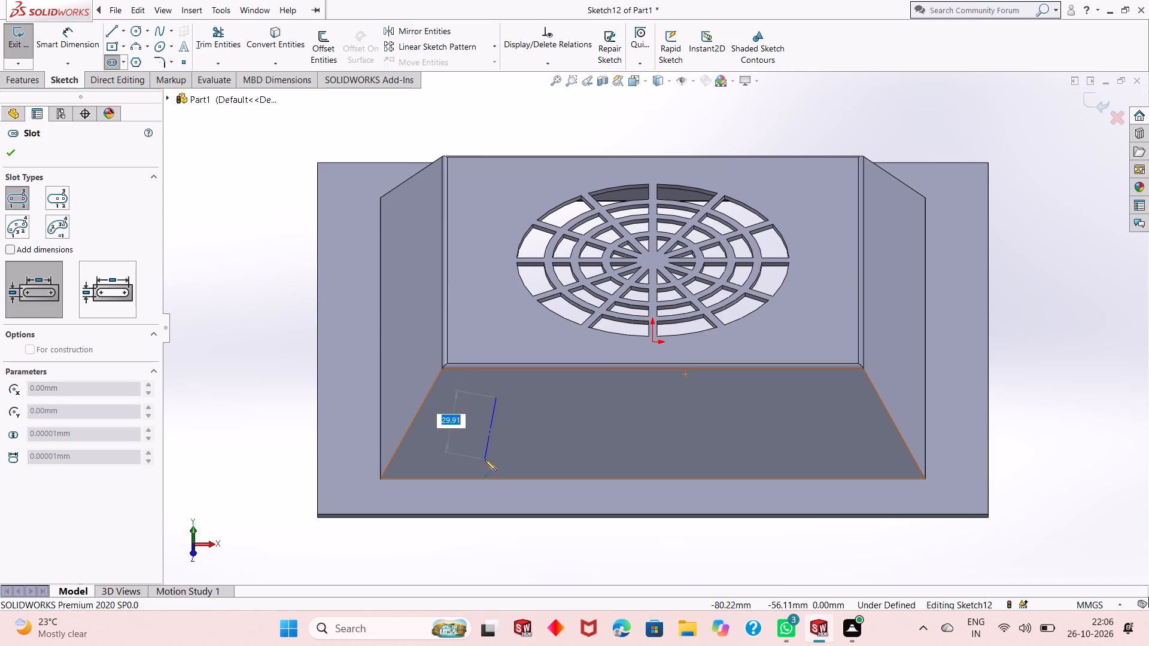
left_click(494, 456)
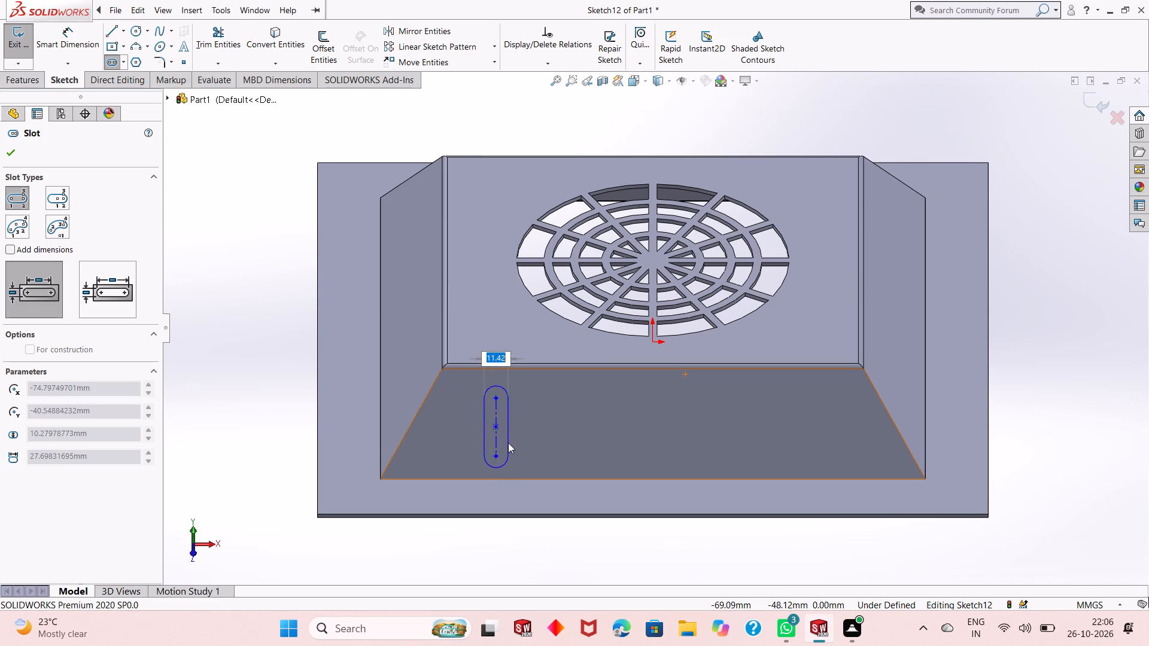
left_click(506, 444)
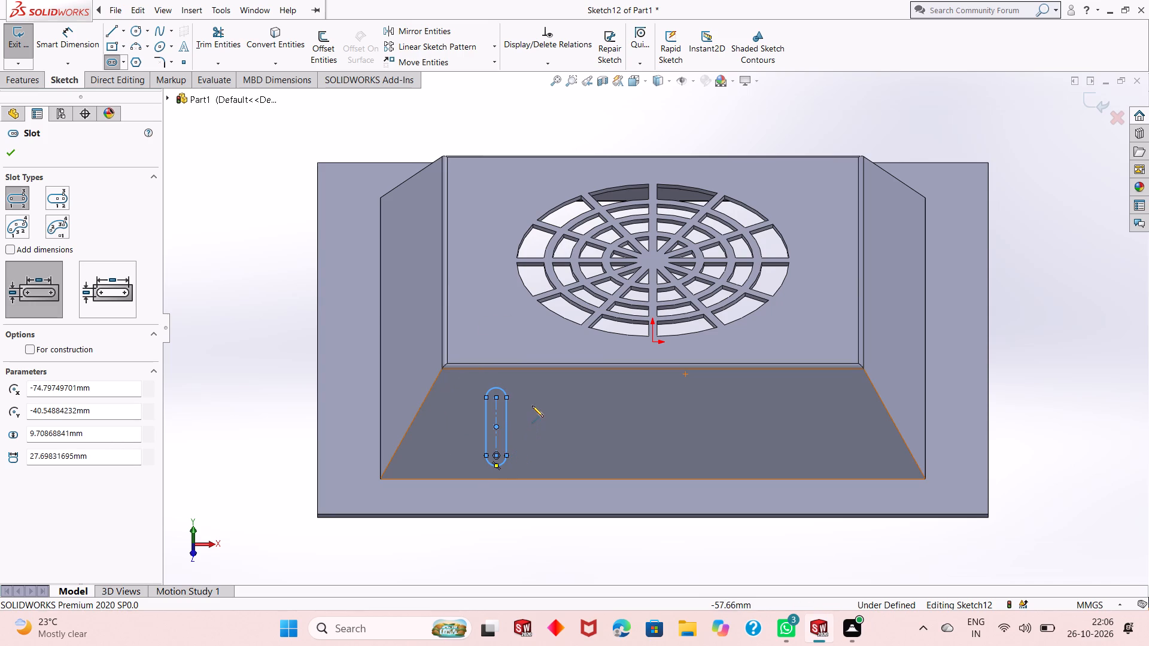
right_click(532, 406)
left_click(552, 410)
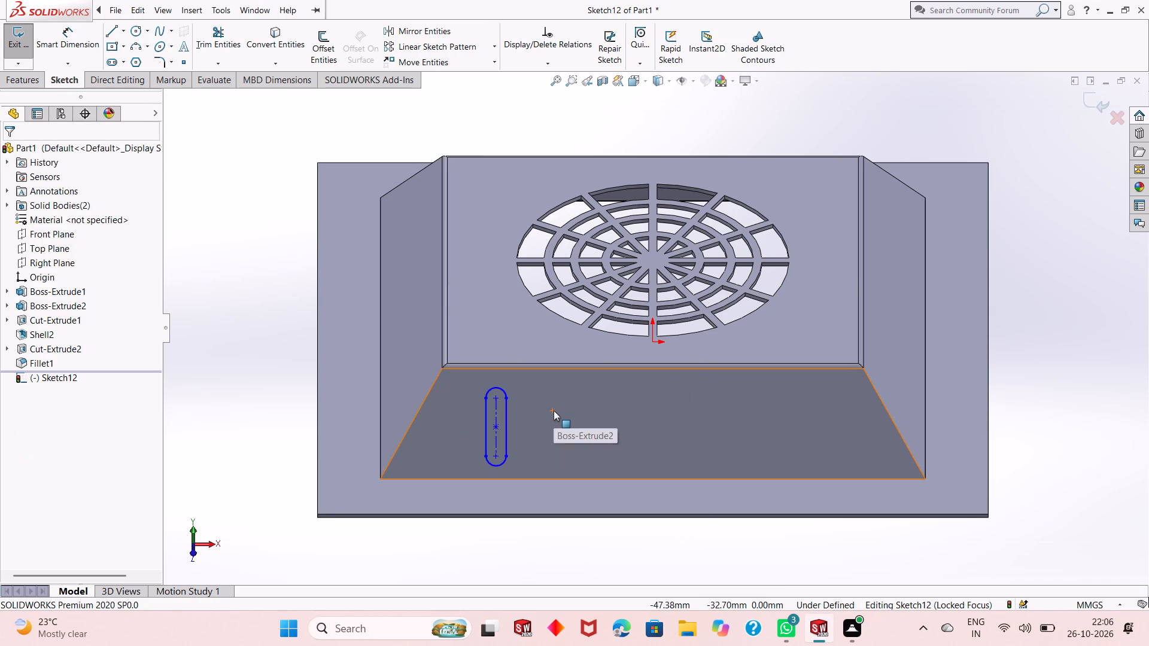
Dimension the slot's upper arc centre 15 mm below the upper edge of the sloped face.
left_click(62, 44)
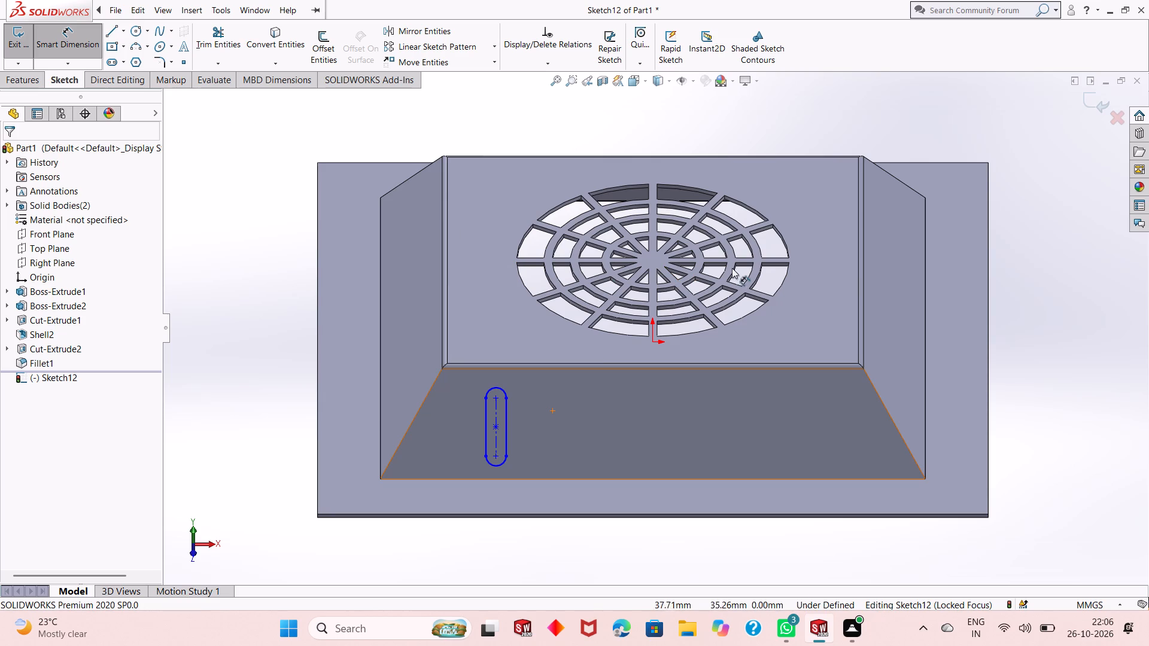
left_click(507, 369)
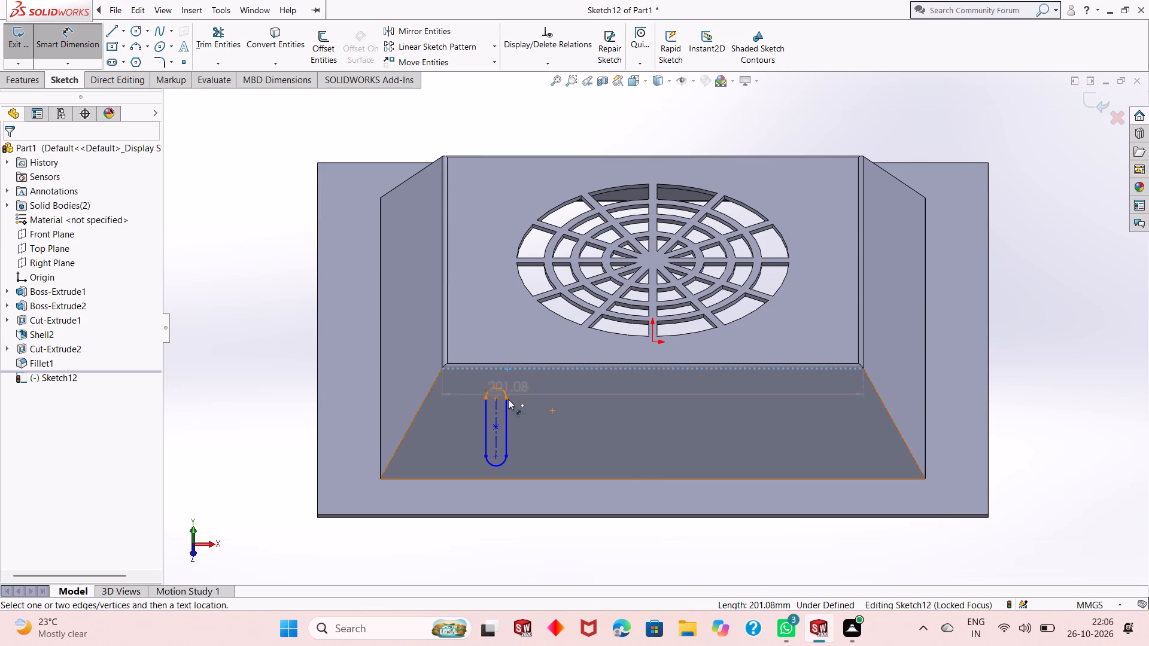
left_click(494, 397)
left_click(296, 394)
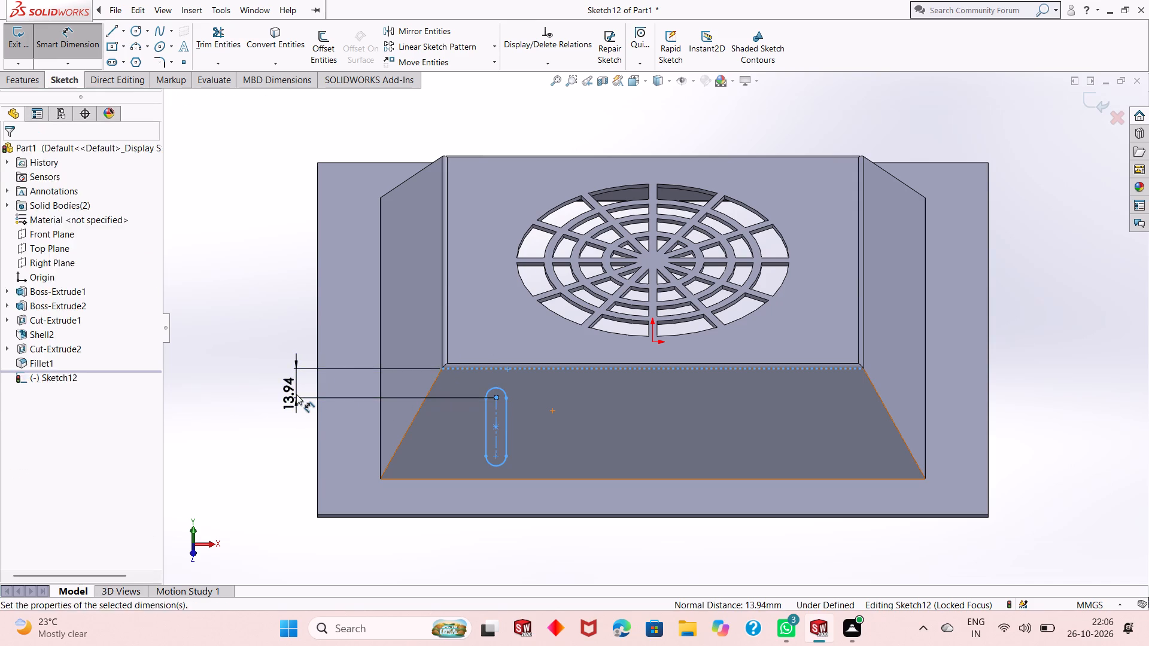
type("15")
key("Return")
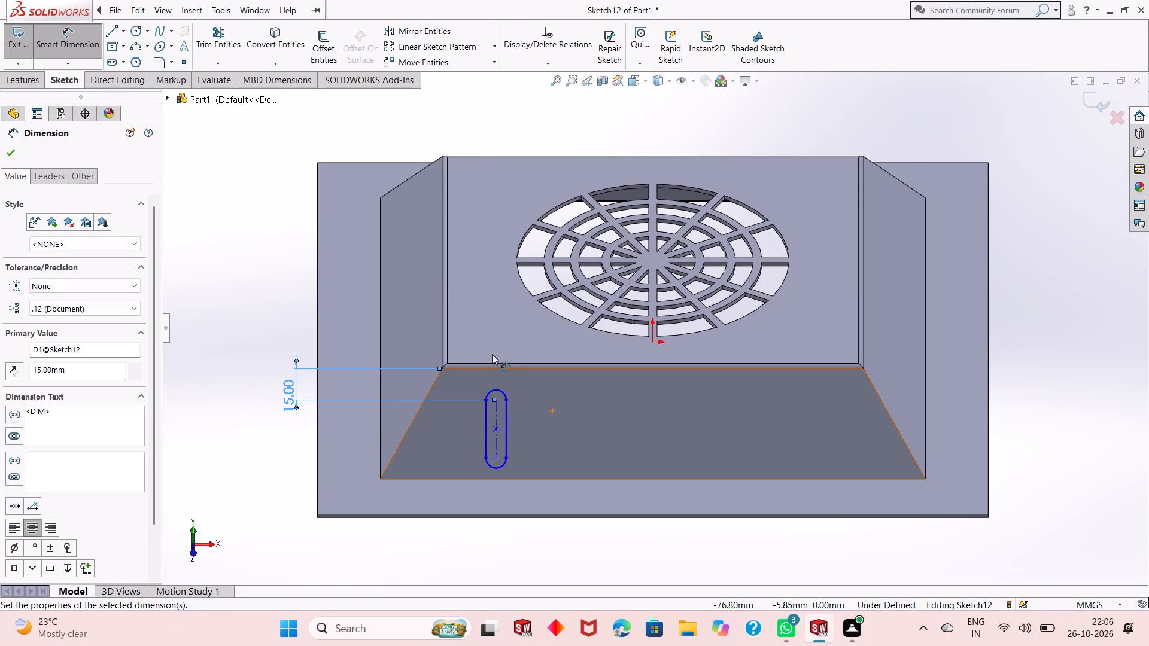
Dimension the slot's centreline length between arc centres at 25 mm.
left_click(497, 413)
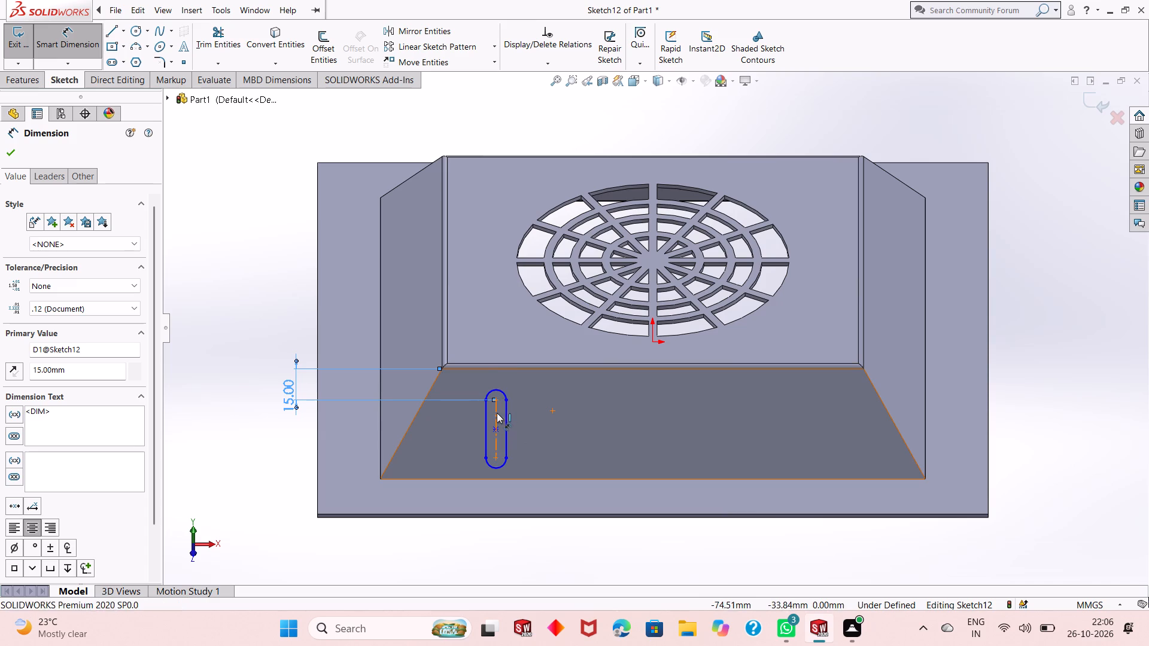
left_click(440, 431)
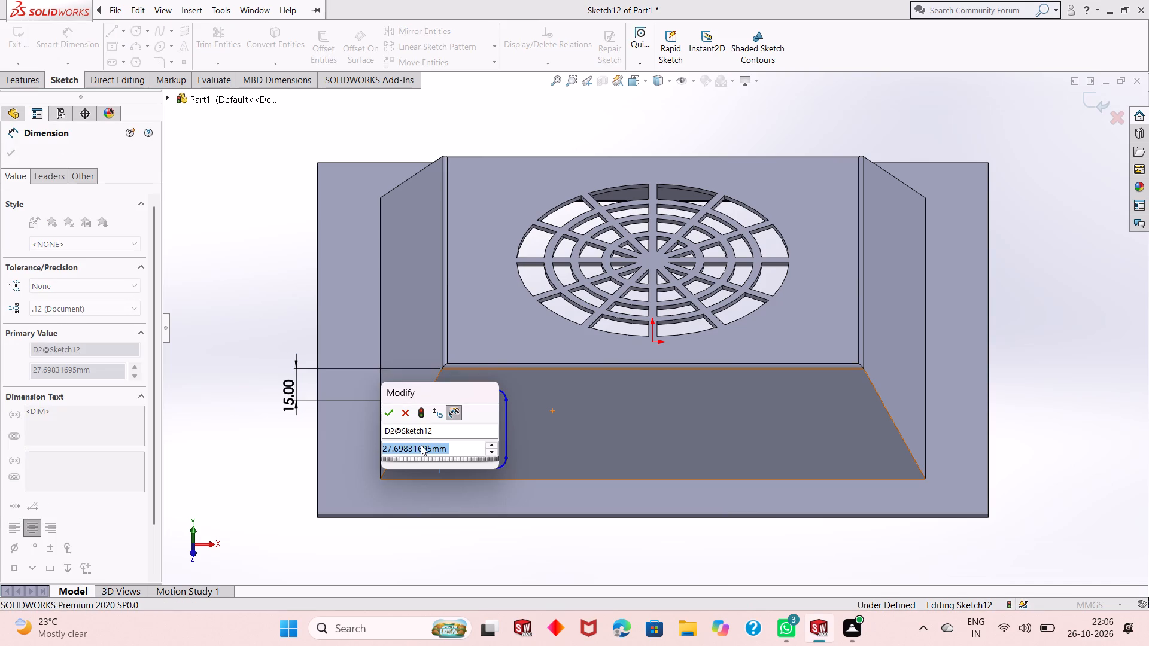
left_click(421, 445)
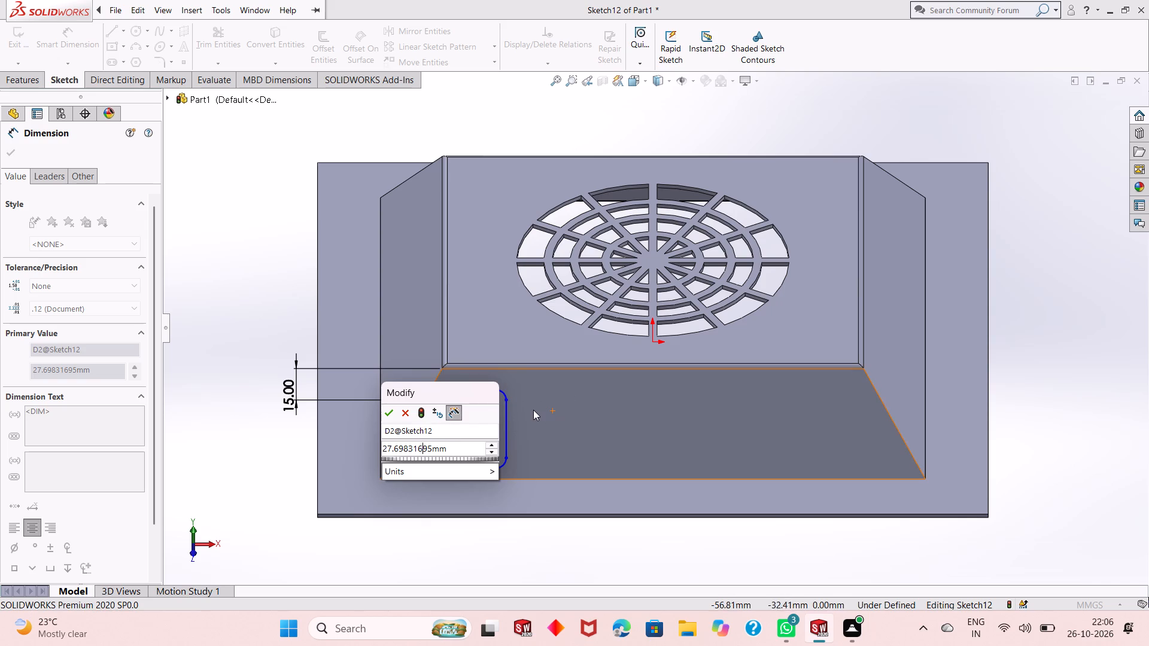
scroll(530, 412, "down", 2)
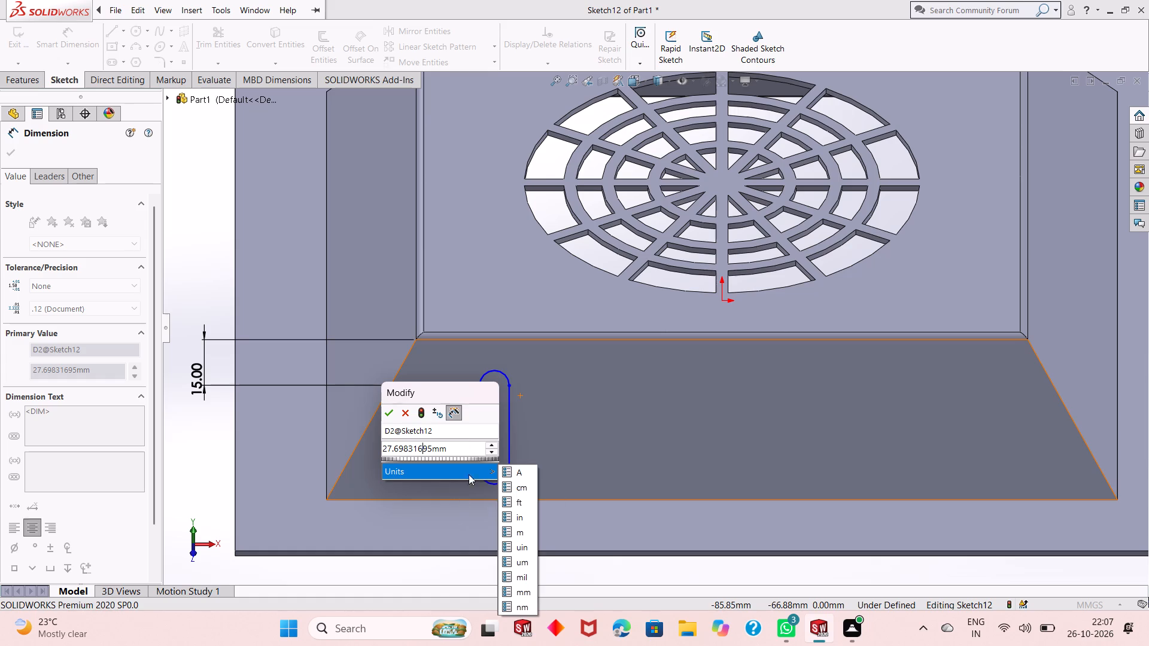
scroll(557, 463, "up", 1)
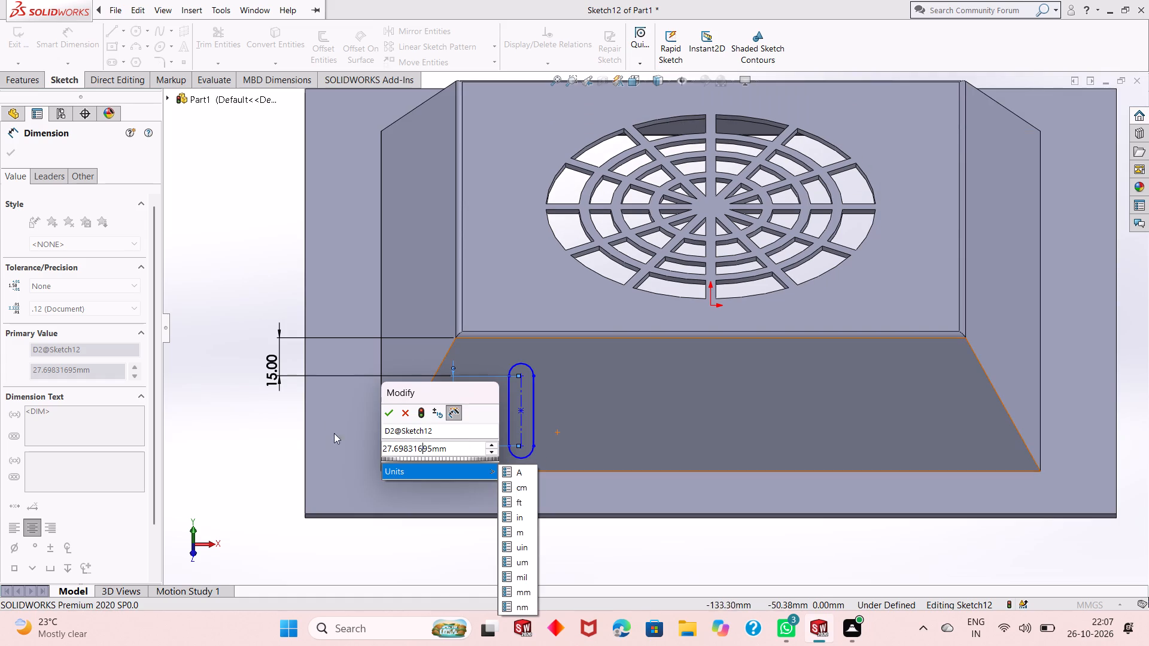
double_click(447, 444)
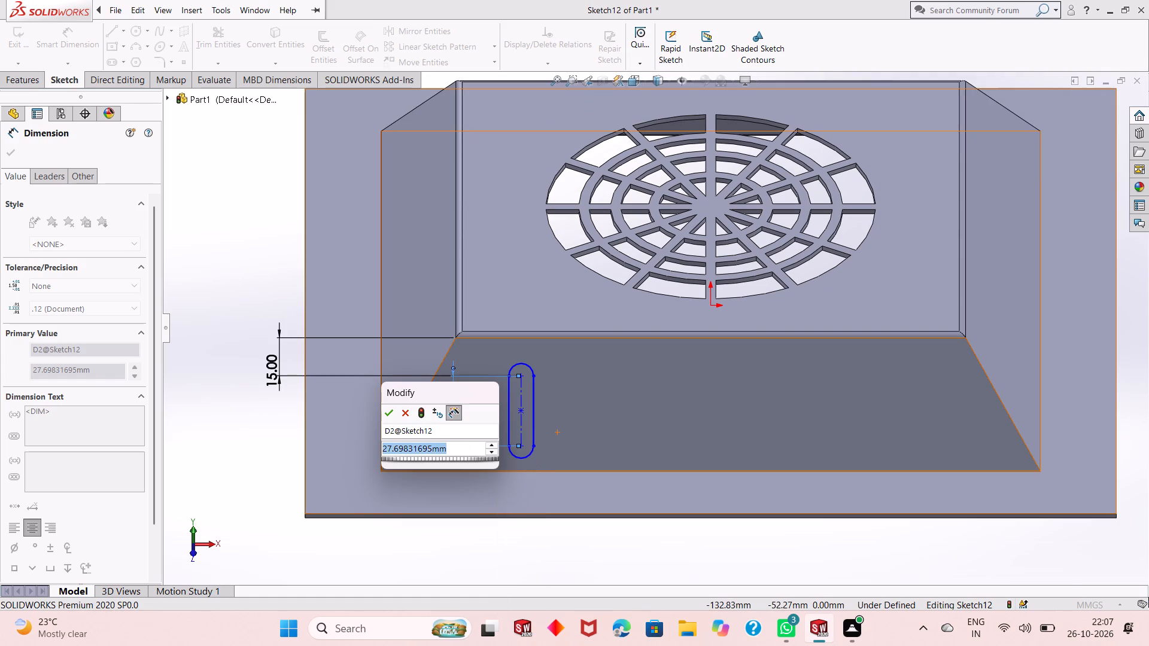
type("25")
key("Return")
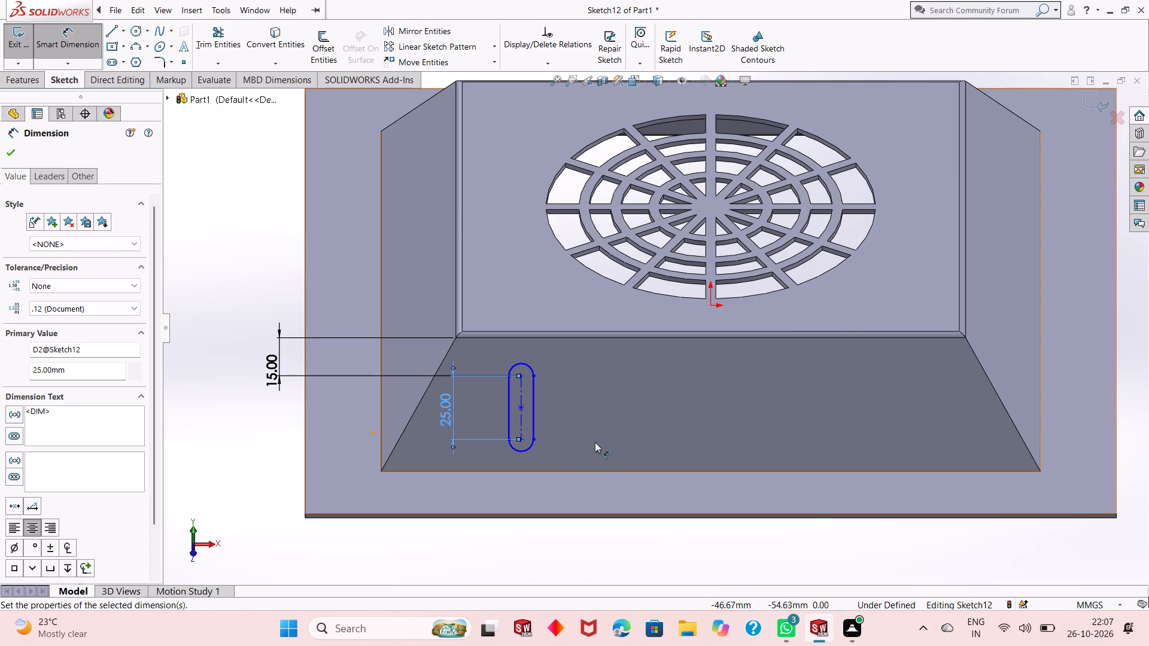
Dimension the slot's lower end arc with a 3 mm radius.
left_click(527, 450)
left_click(554, 533)
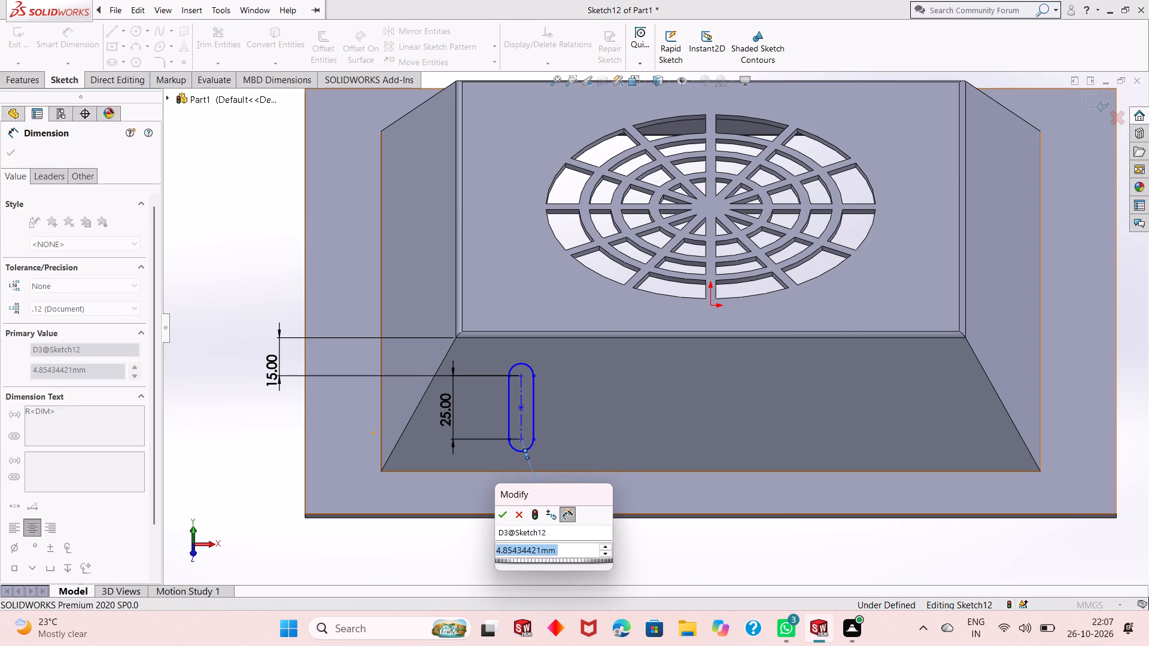
key("3")
key("Return")
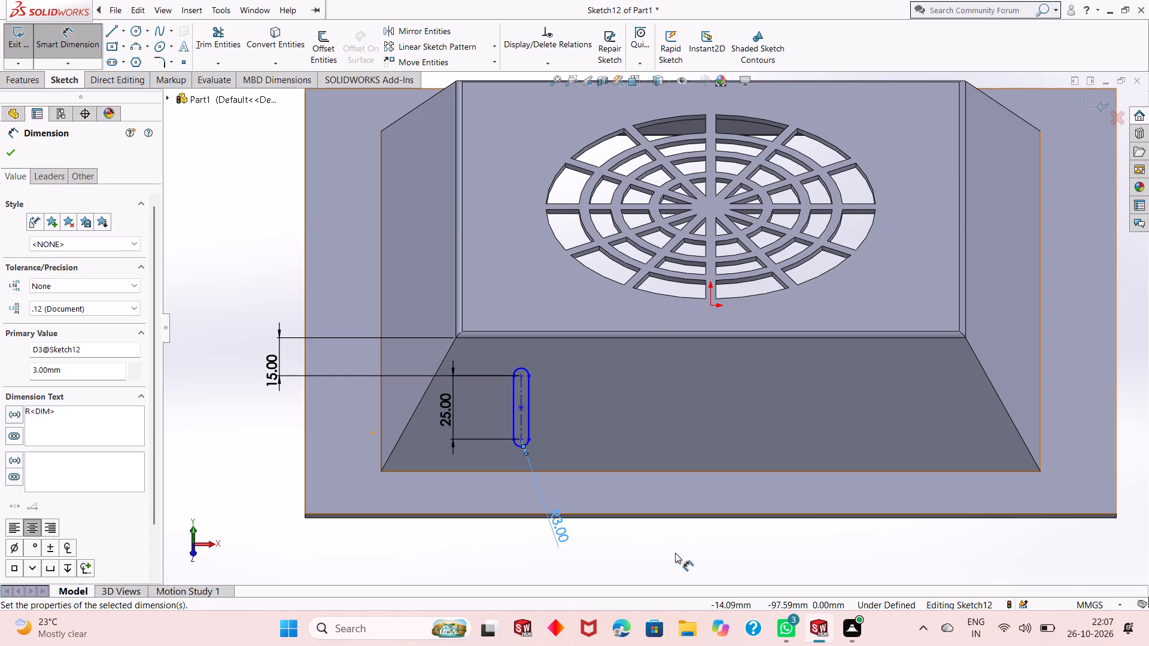
middle_click_drag(610, 551, 601, 487)
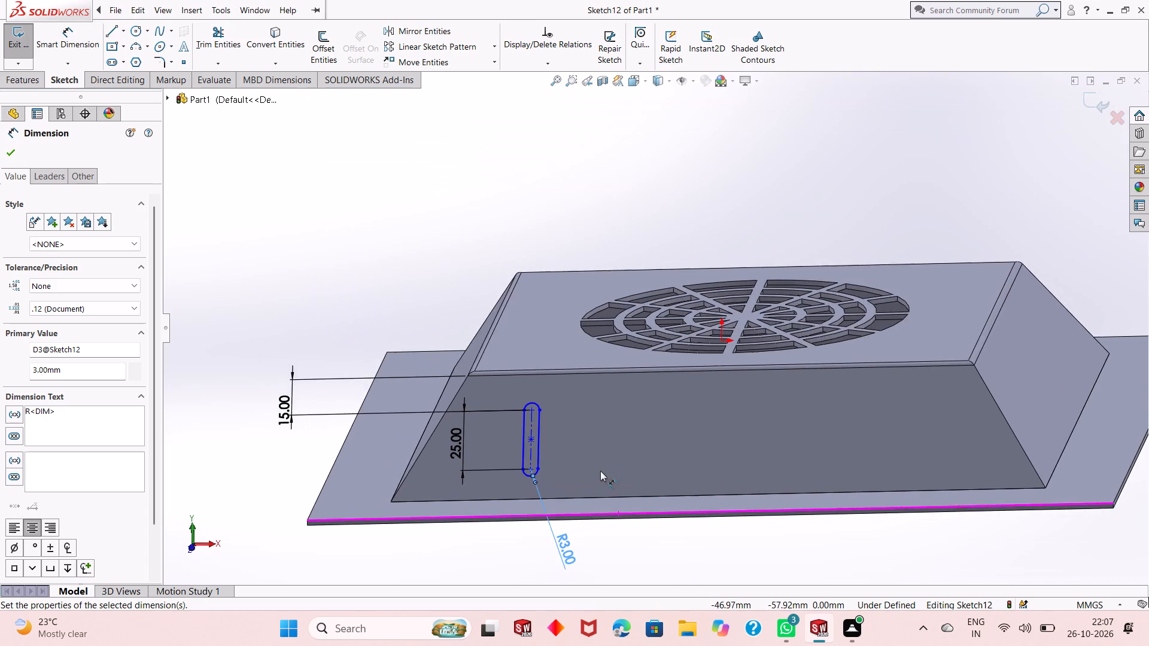
scroll(600, 471, "up", 1)
key("ctrl+8")
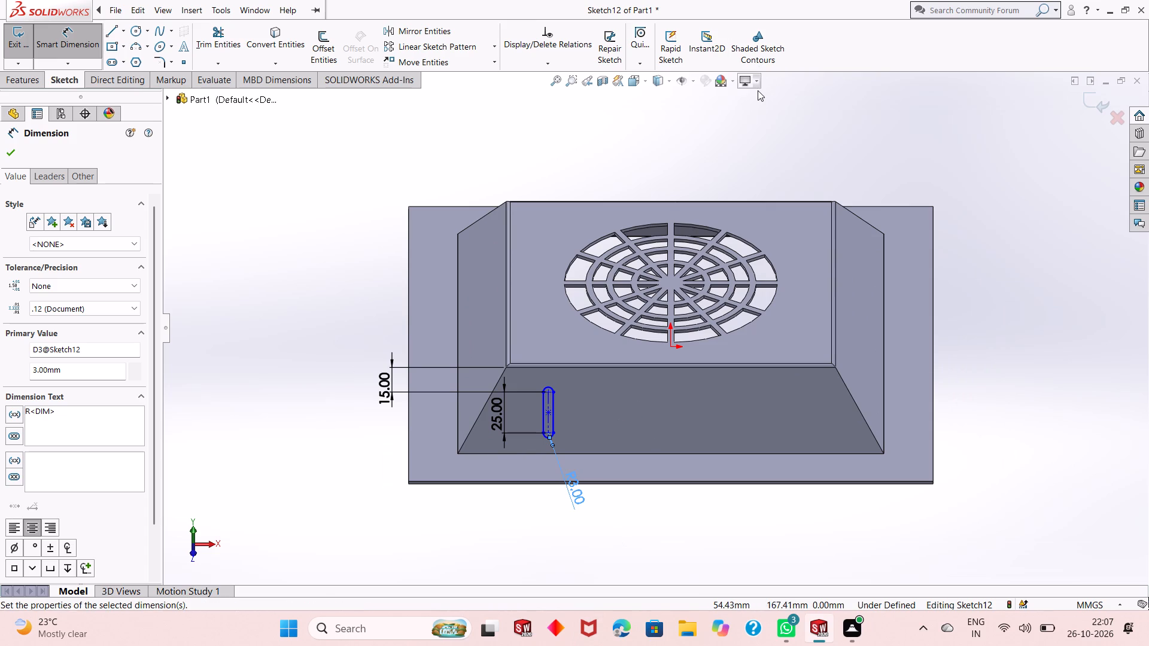
key("Escape")
key("Escape")
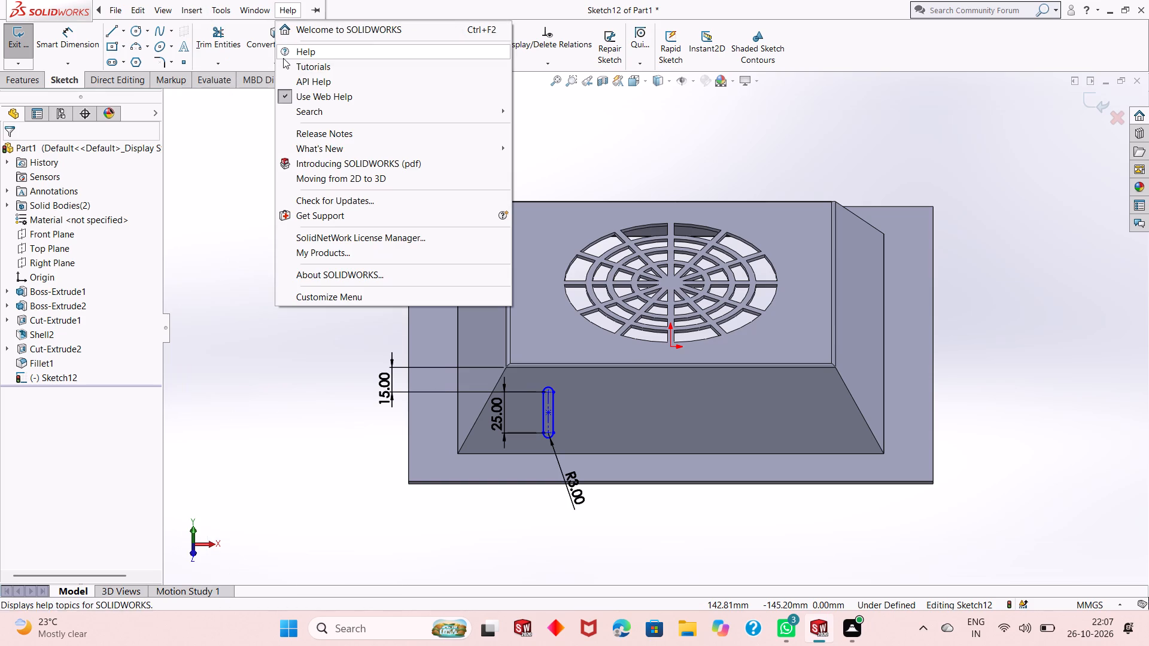
key("Escape")
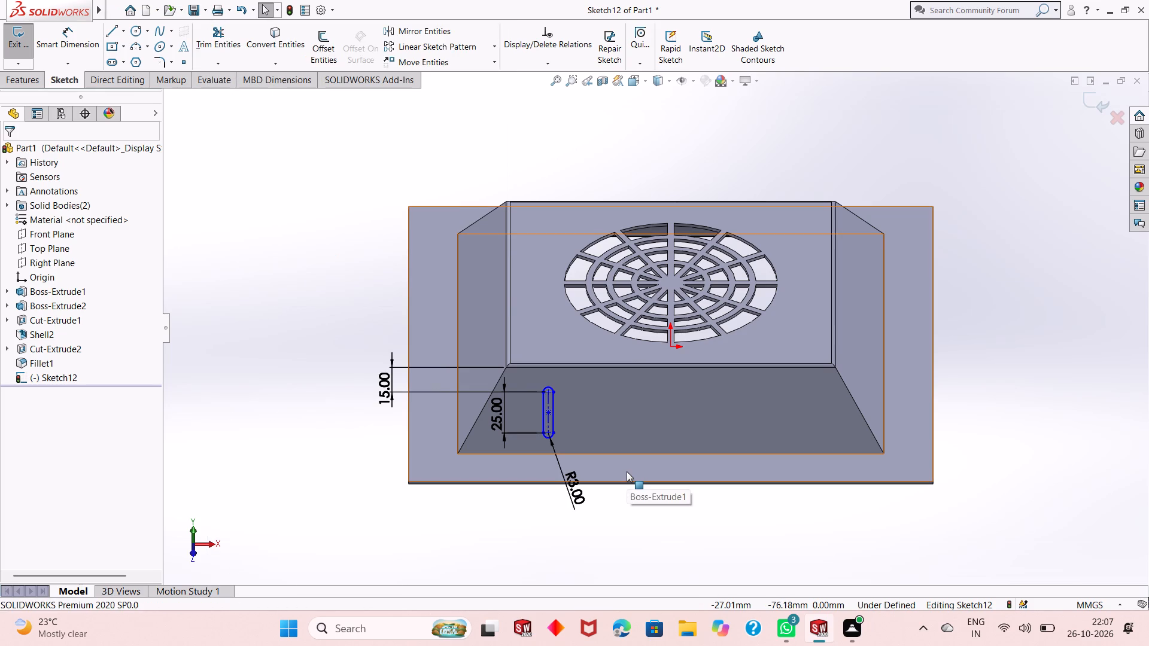
scroll(603, 443, "down", 3)
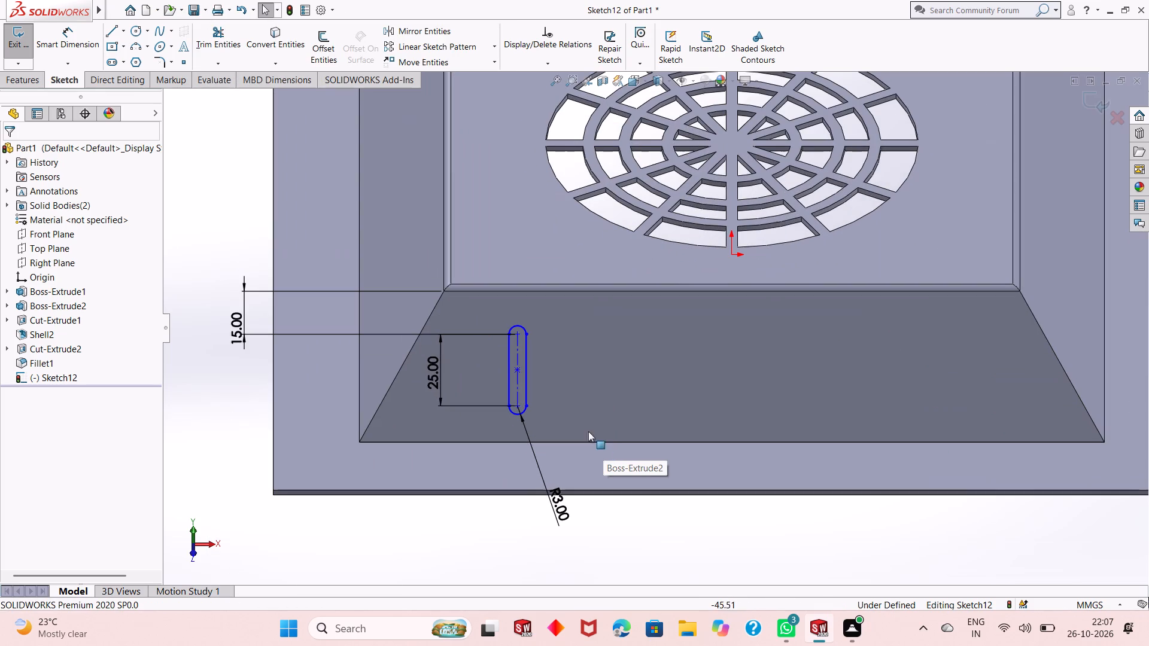
key("Escape")
key("Escape")
Dimension the horizontal distance from the origin to the slot's upper arc centre at 70 mm.
left_click(84, 45)
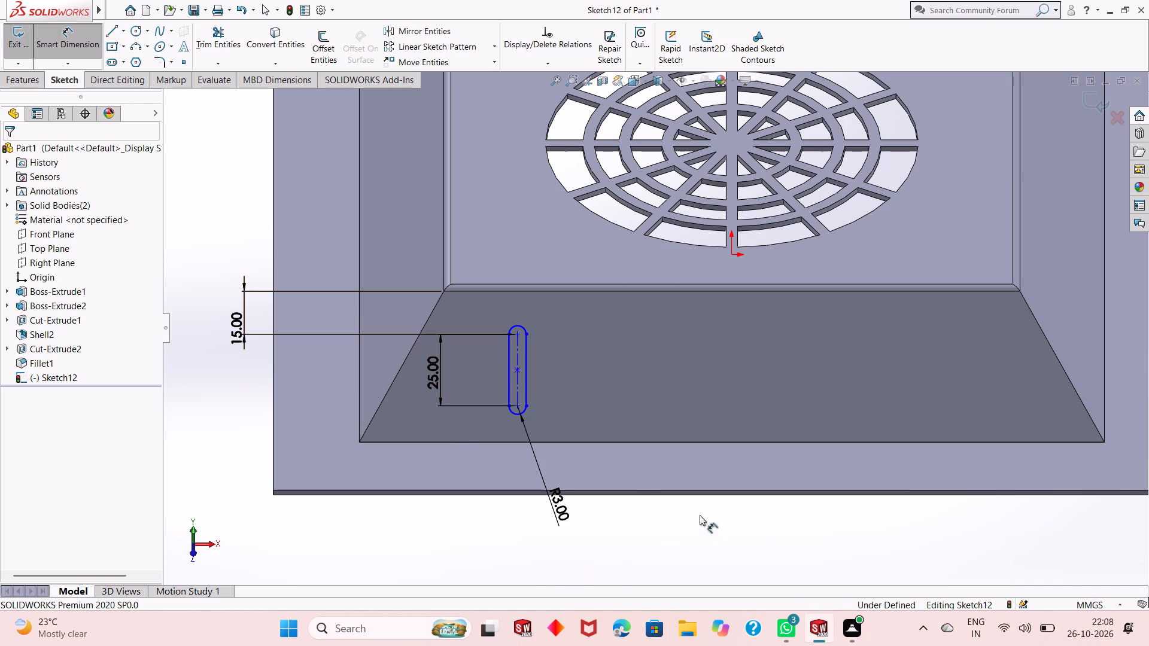
scroll(591, 354, "up", 1)
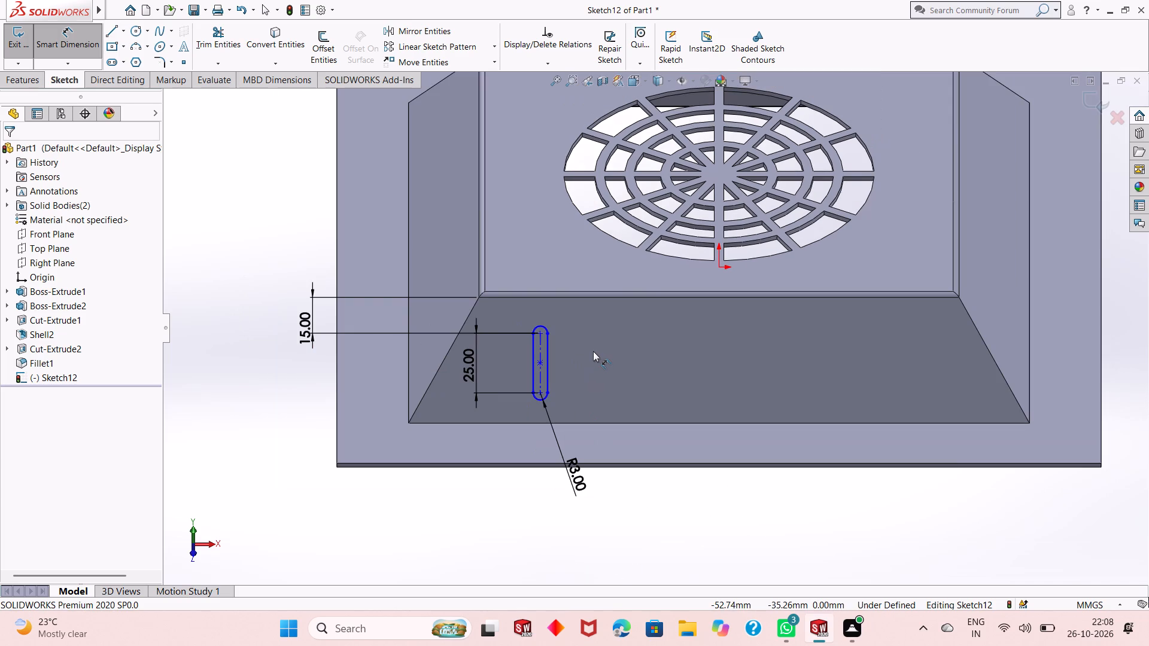
left_click(718, 268)
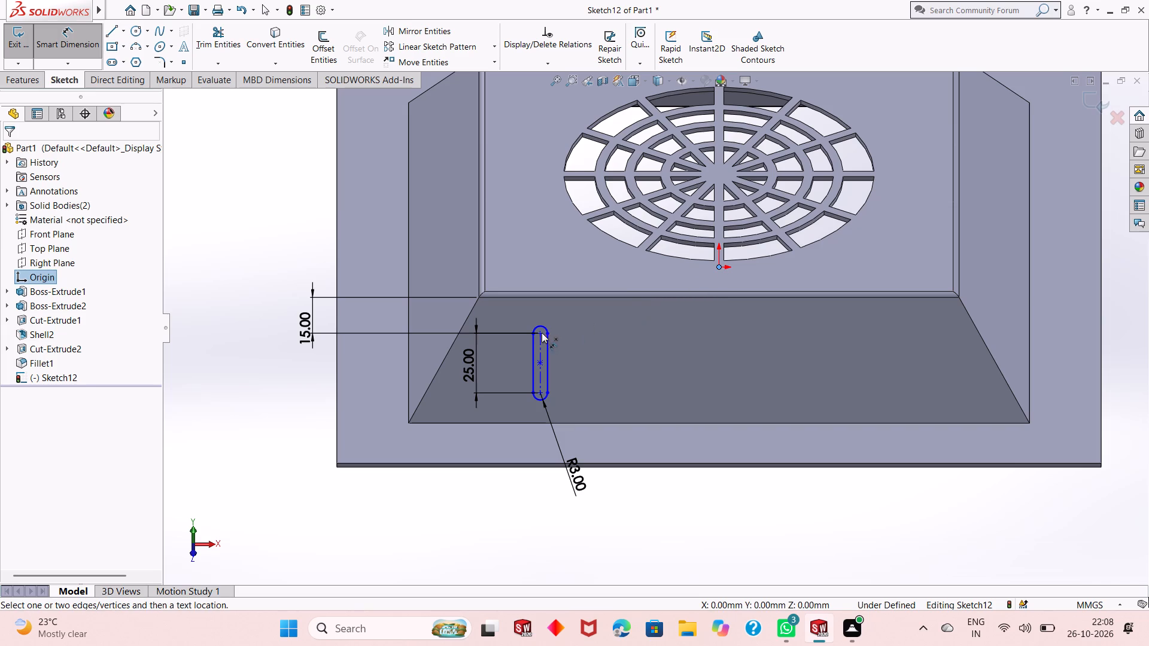
left_click(542, 333)
left_click(562, 537)
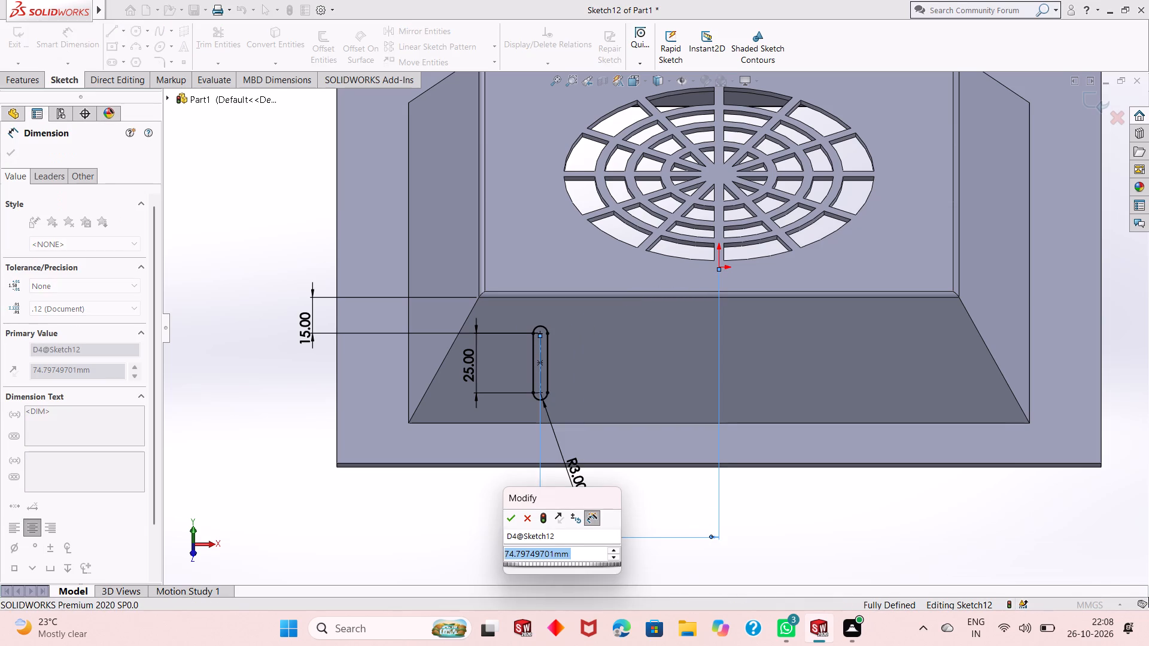
type("70")
key("Return")
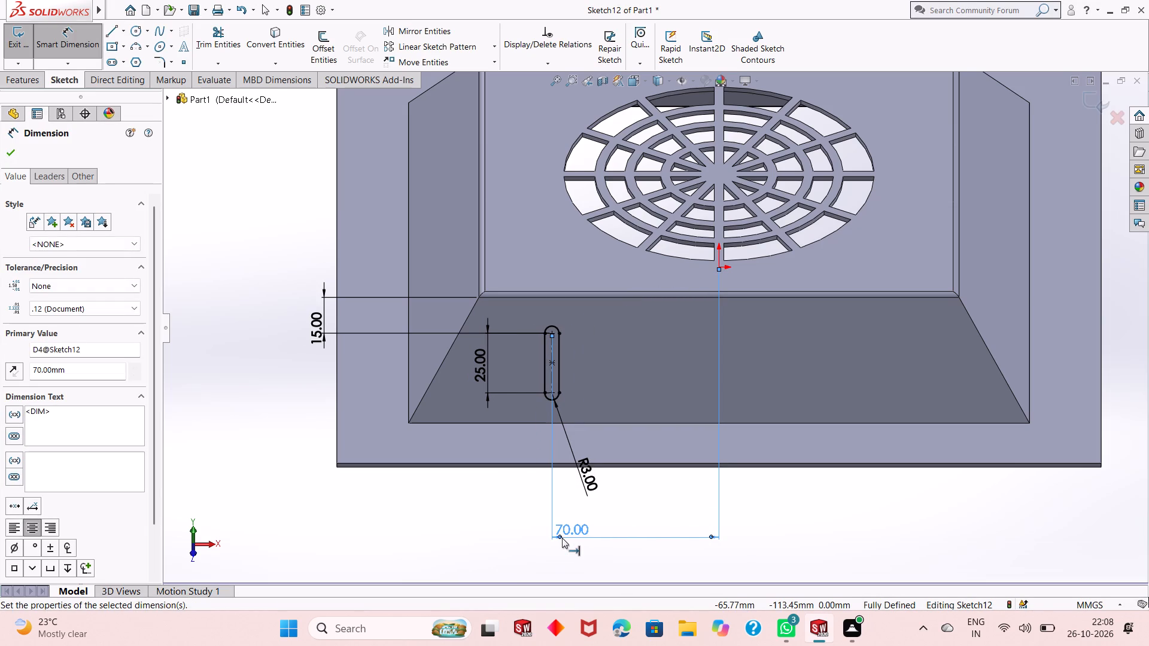
key("ctrl+8")
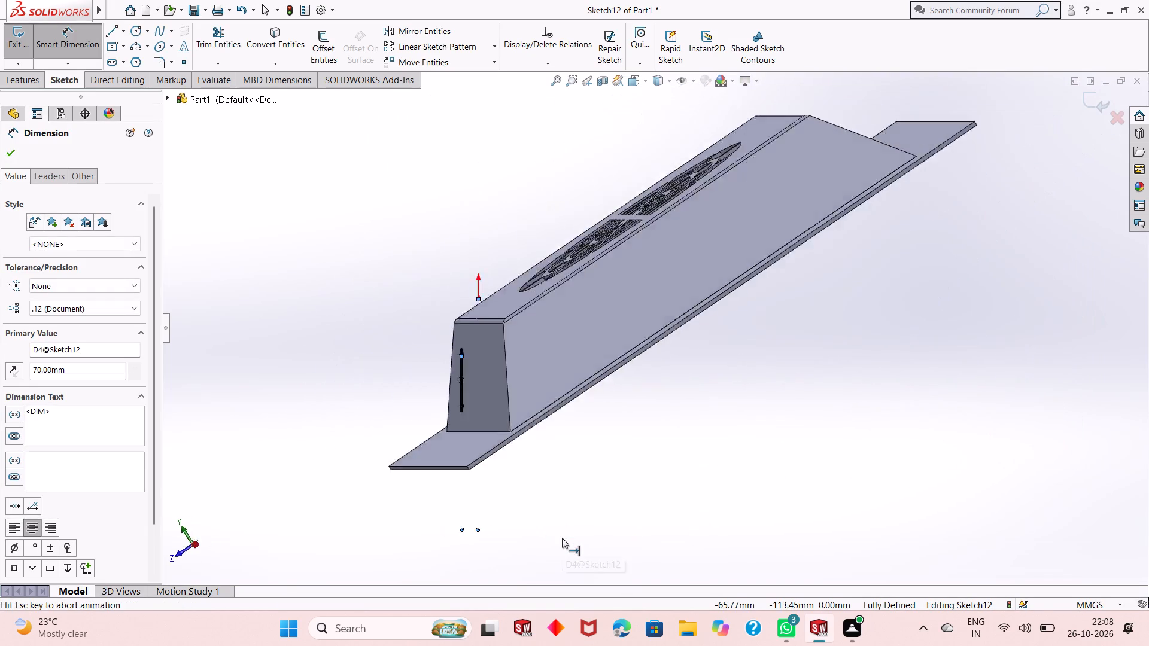
key("ctrl+8")
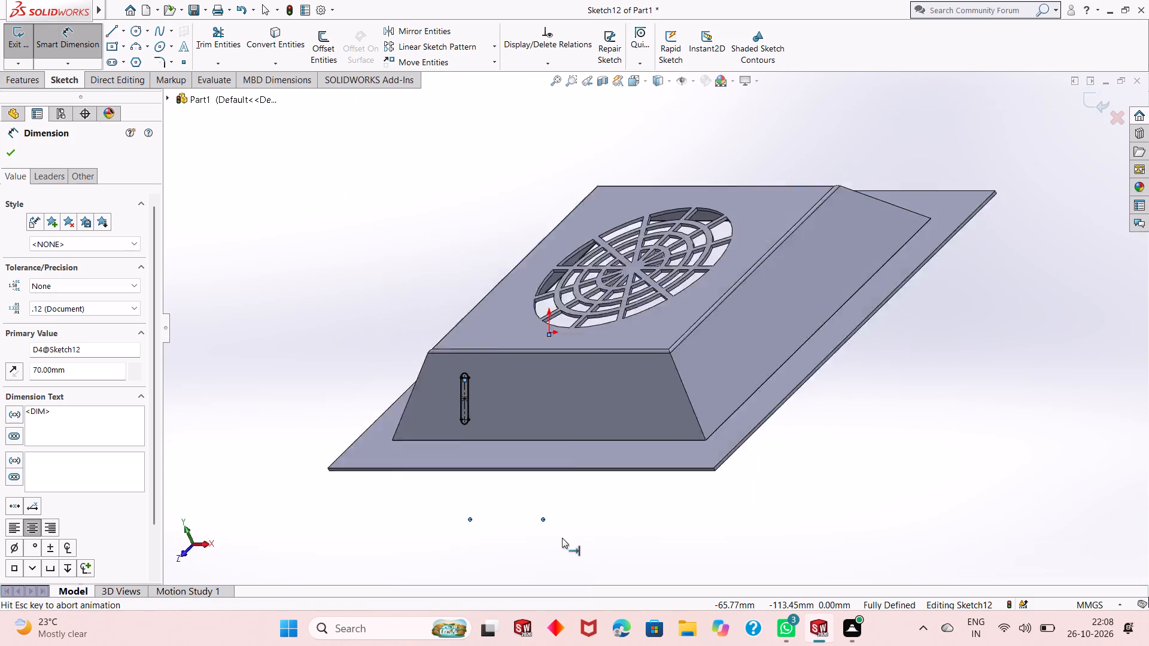
scroll(587, 379, "down", 3)
scroll(565, 436, "up", 2)
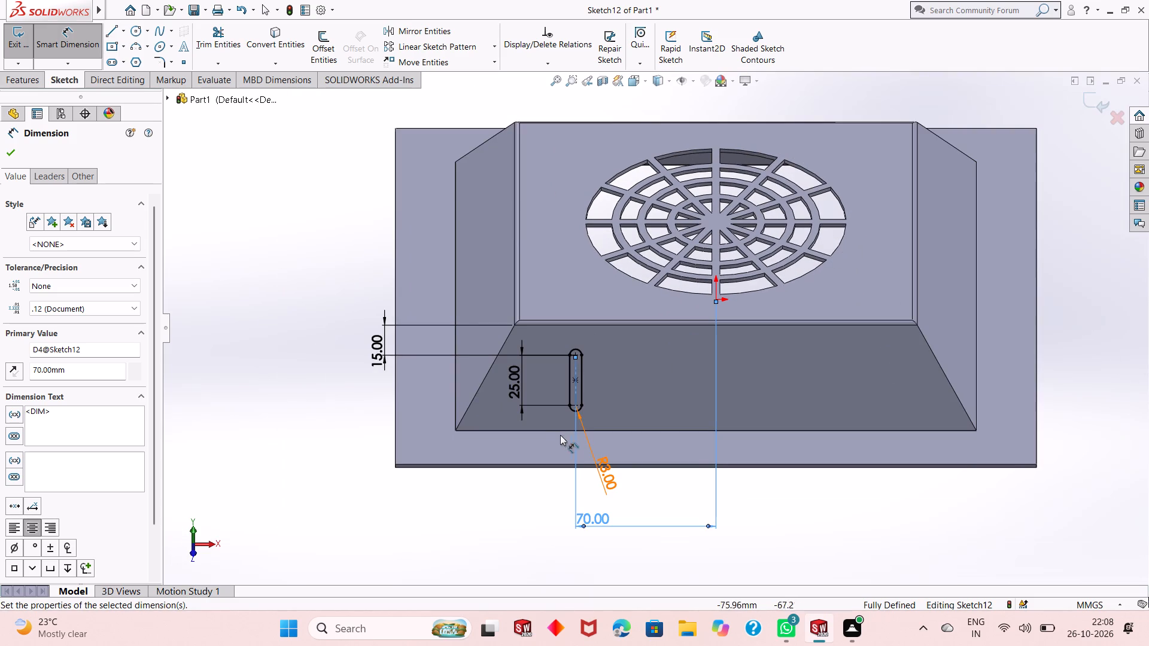
right_click(300, 325)
left_click(324, 358)
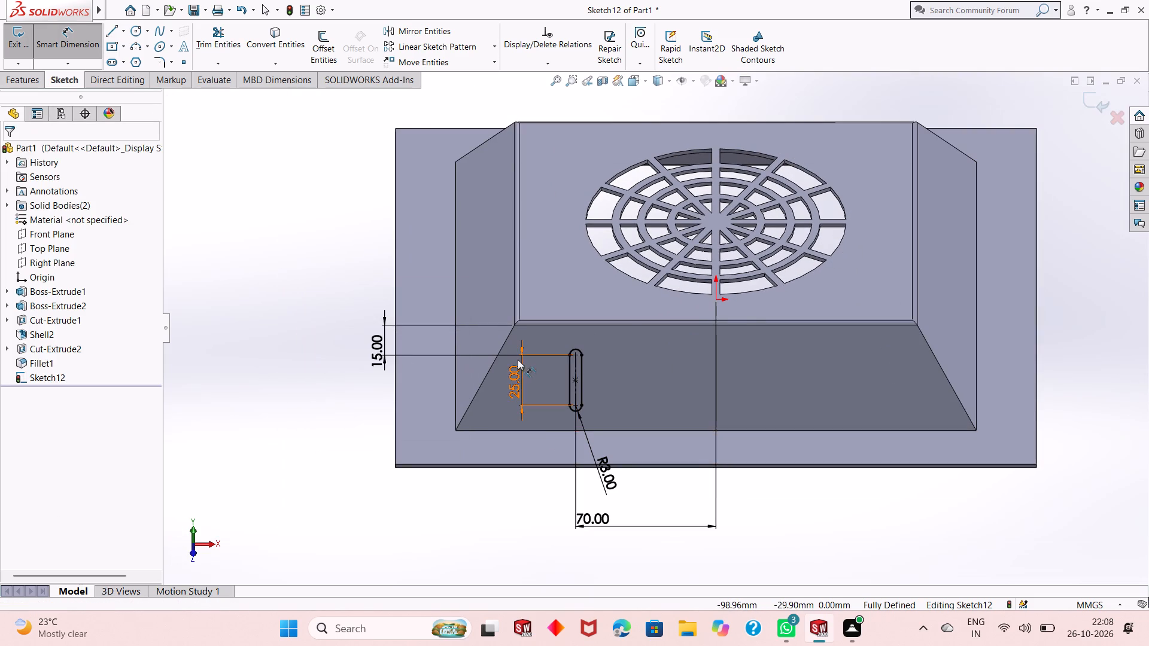
Set the slot's horizontal distance from the origin to 80 mm.
scroll(524, 358, "down", 2)
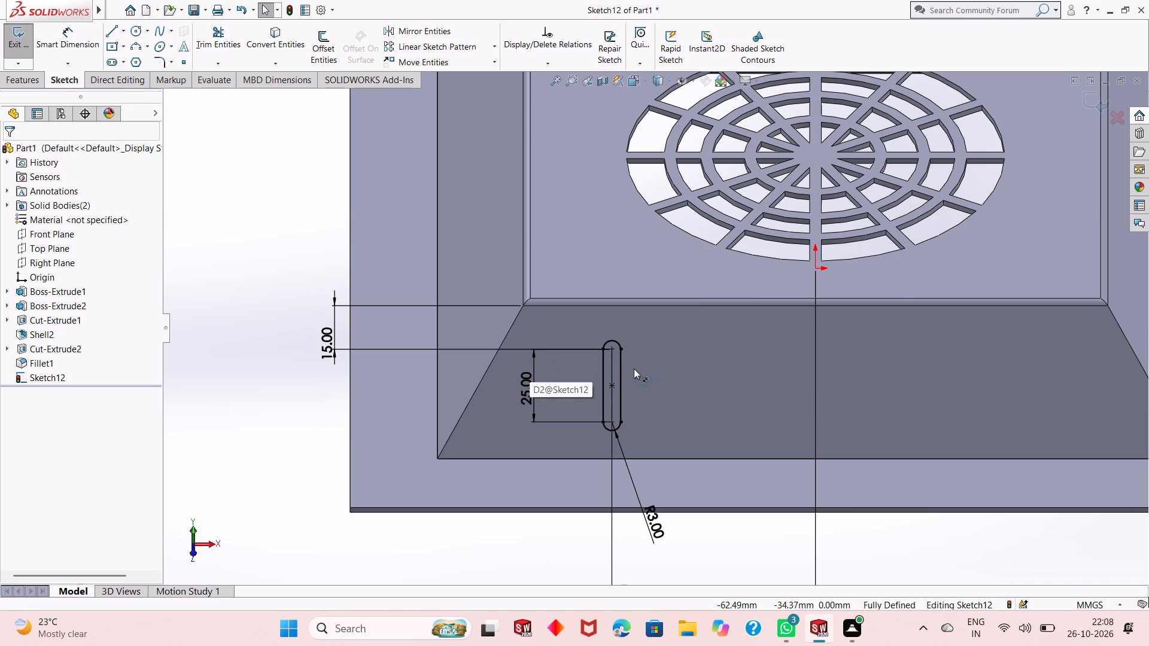
scroll(634, 368, "up", 7)
scroll(726, 353, "up", 2)
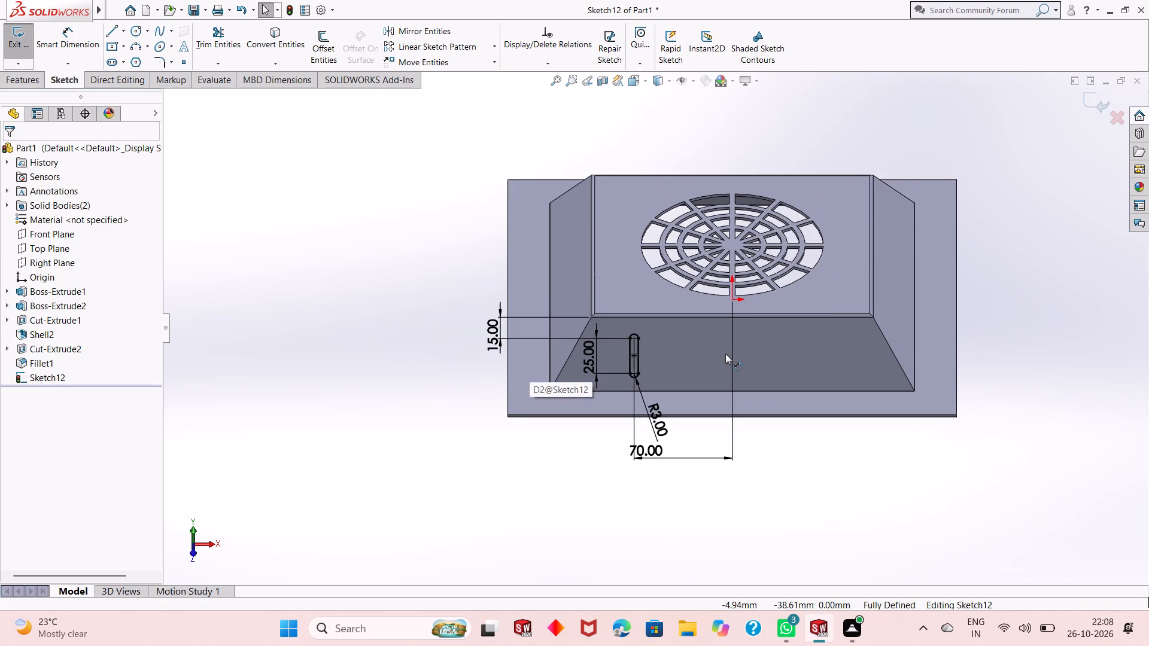
scroll(728, 305, "down", 1)
double_click(636, 490)
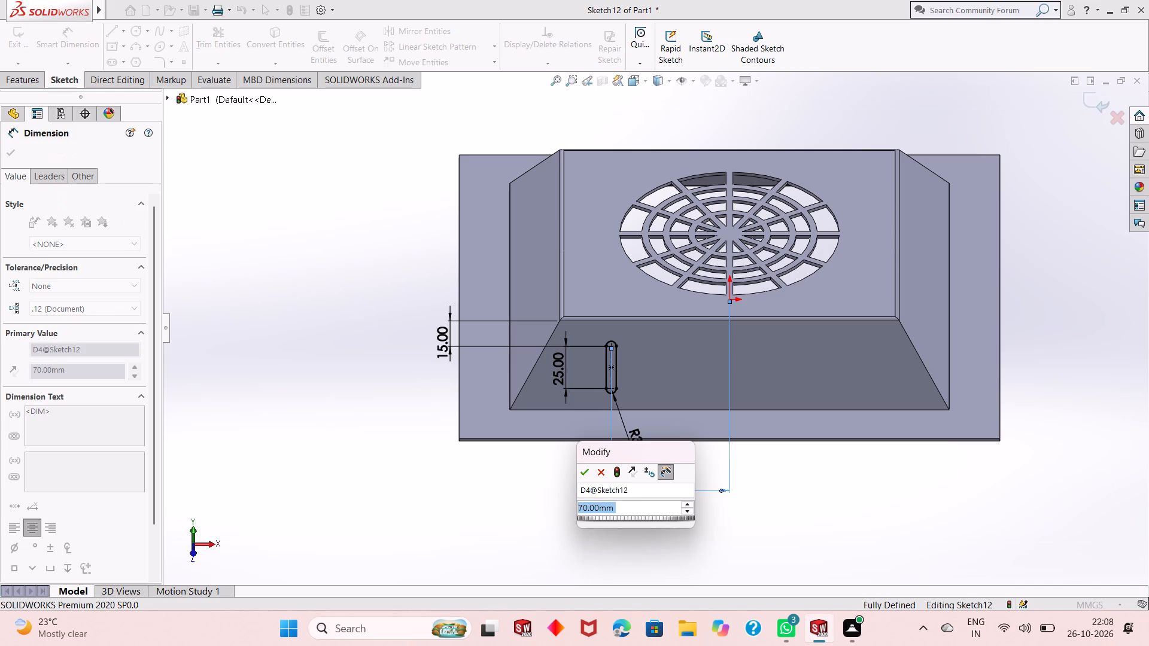
type("80")
key("Return")
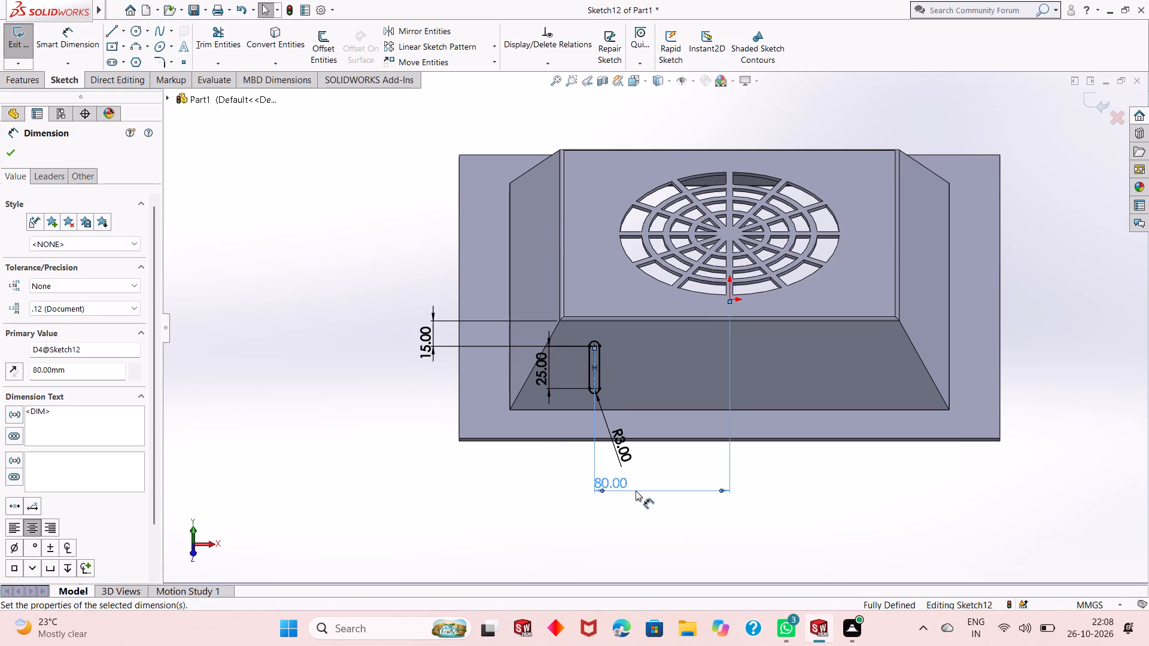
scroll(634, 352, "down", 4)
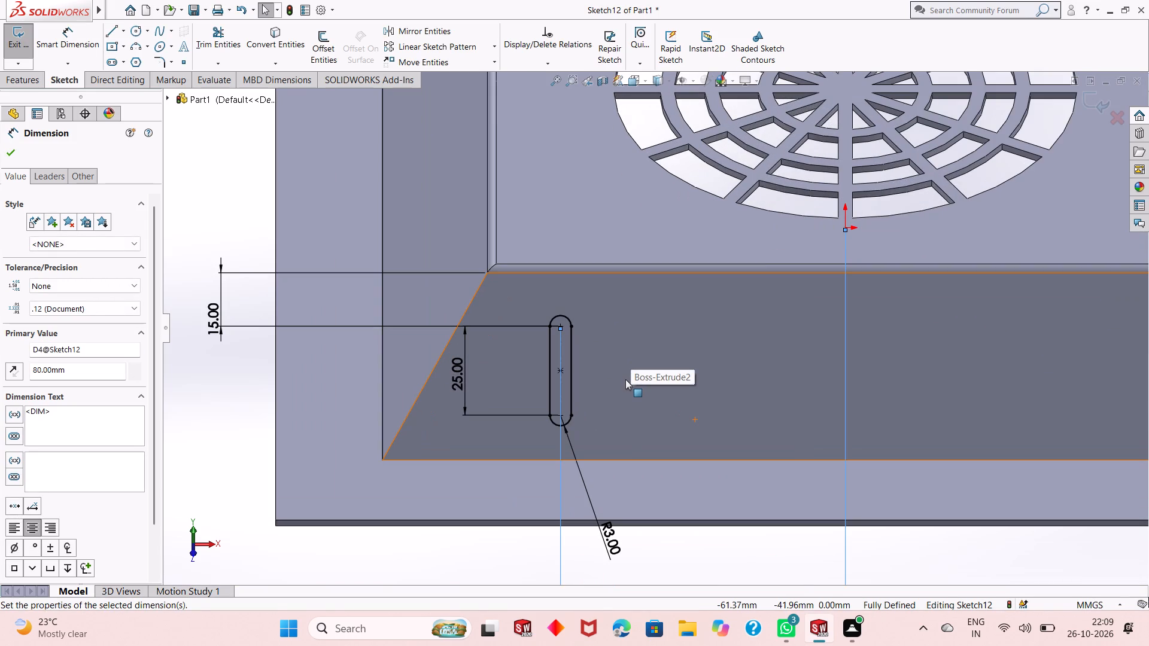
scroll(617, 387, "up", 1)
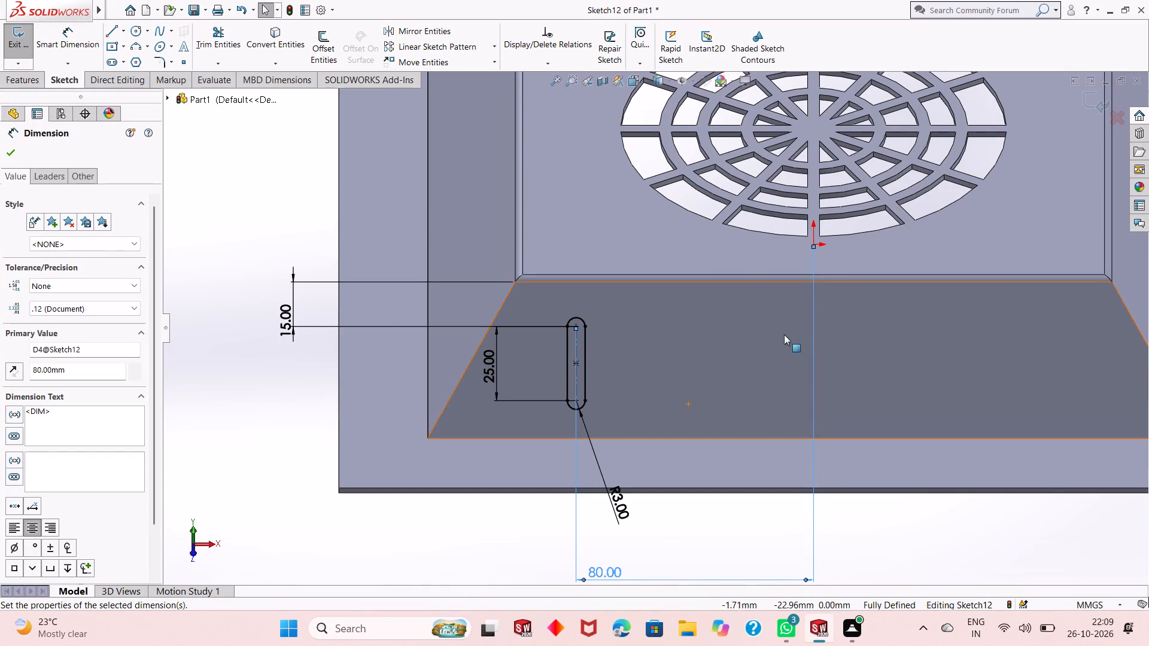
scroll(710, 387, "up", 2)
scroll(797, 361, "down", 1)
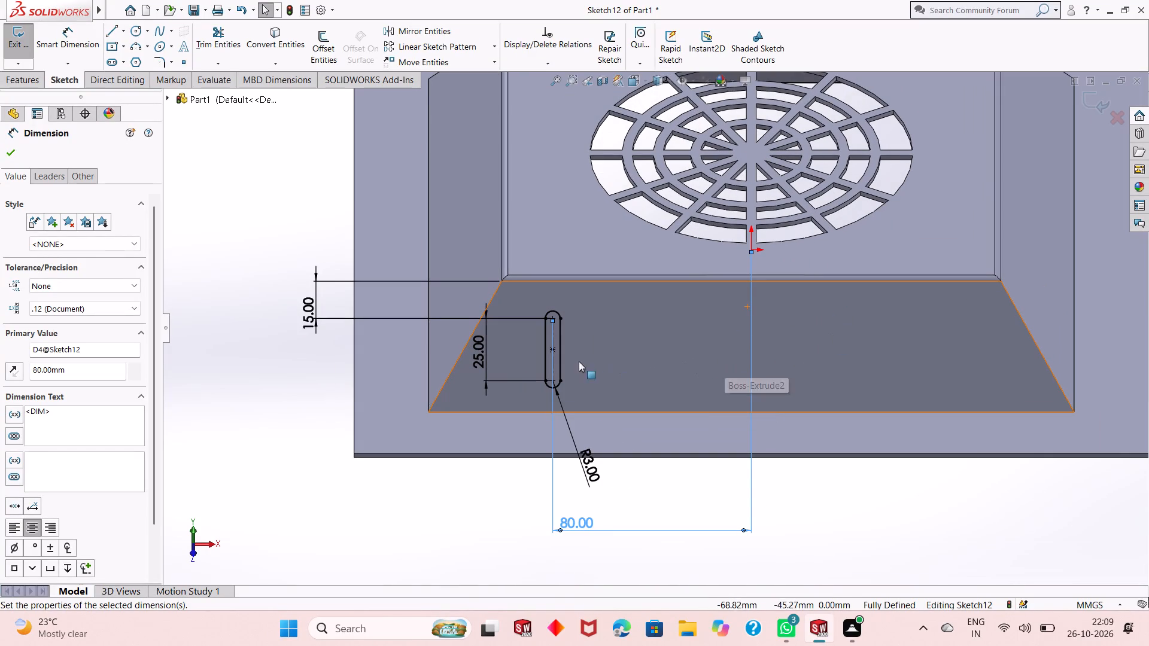
Set the slot's centreline length between arc centres to 30 mm.
left_click(251, 365)
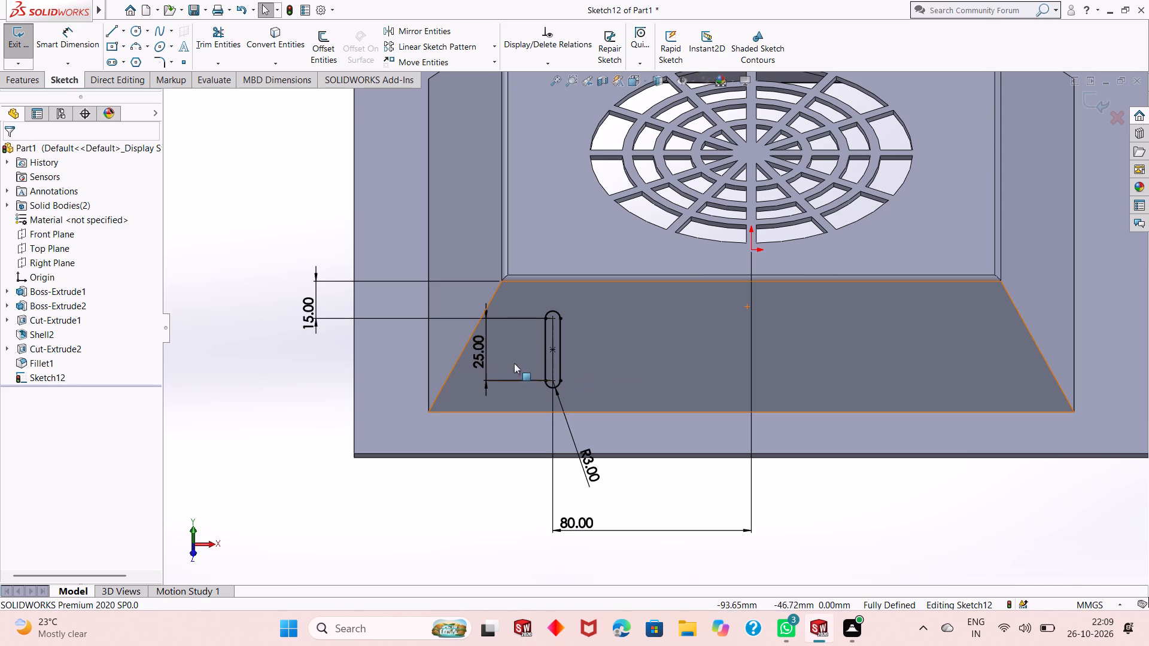
double_click(484, 359)
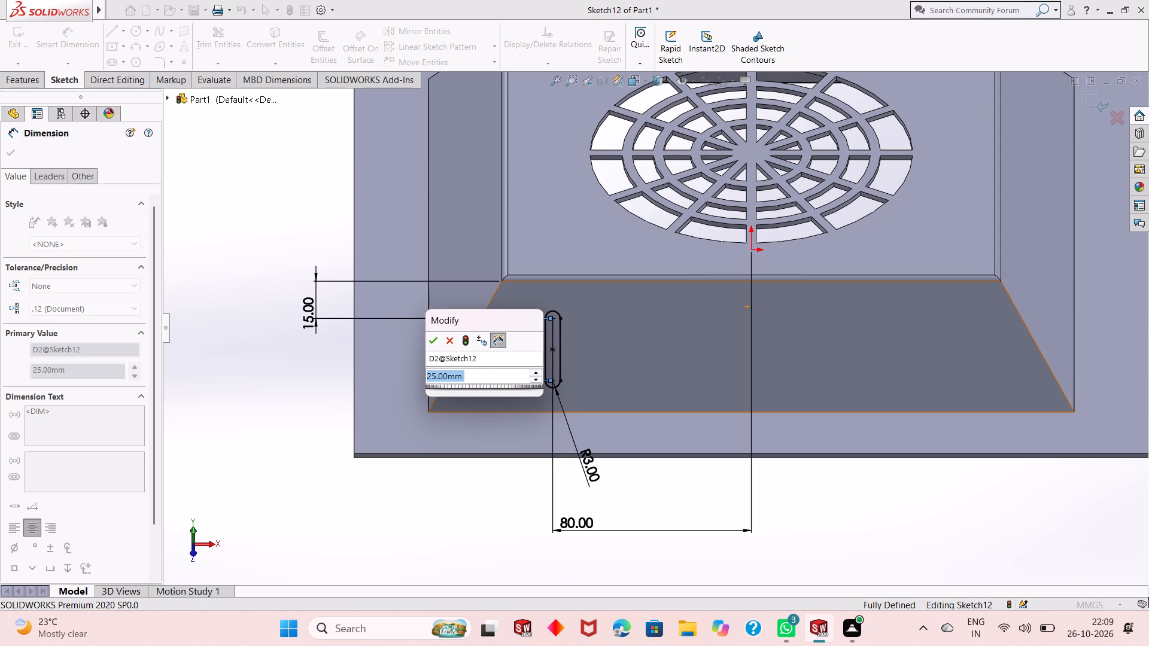
type("30")
key("Return")
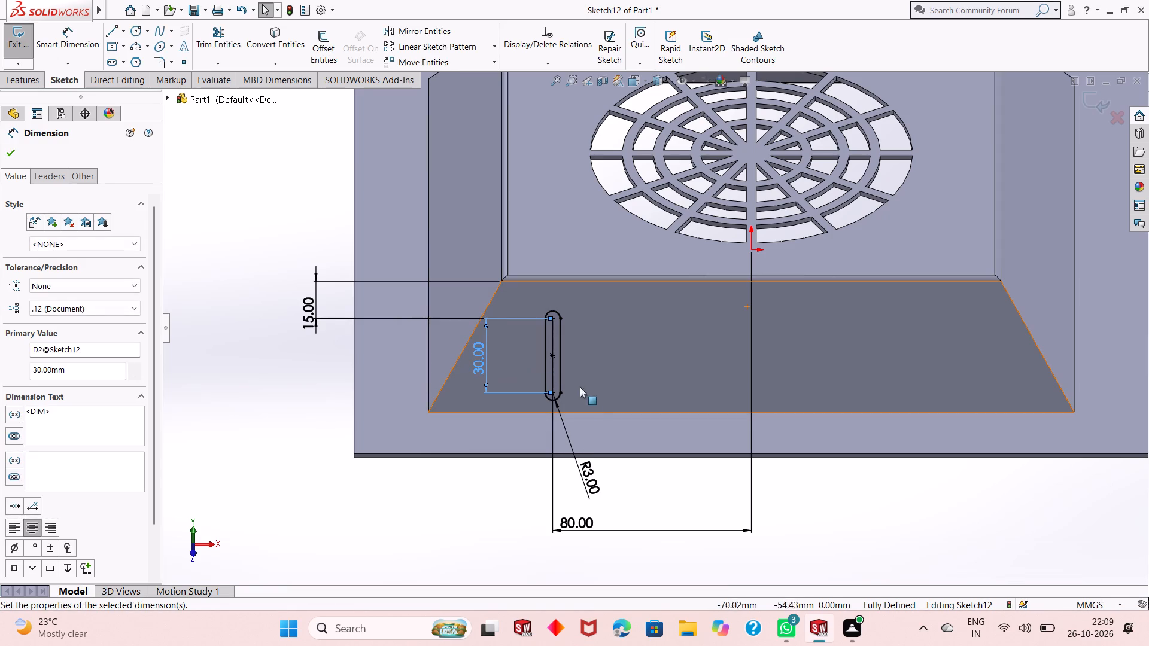
scroll(586, 418, "down", 1)
left_click(273, 388)
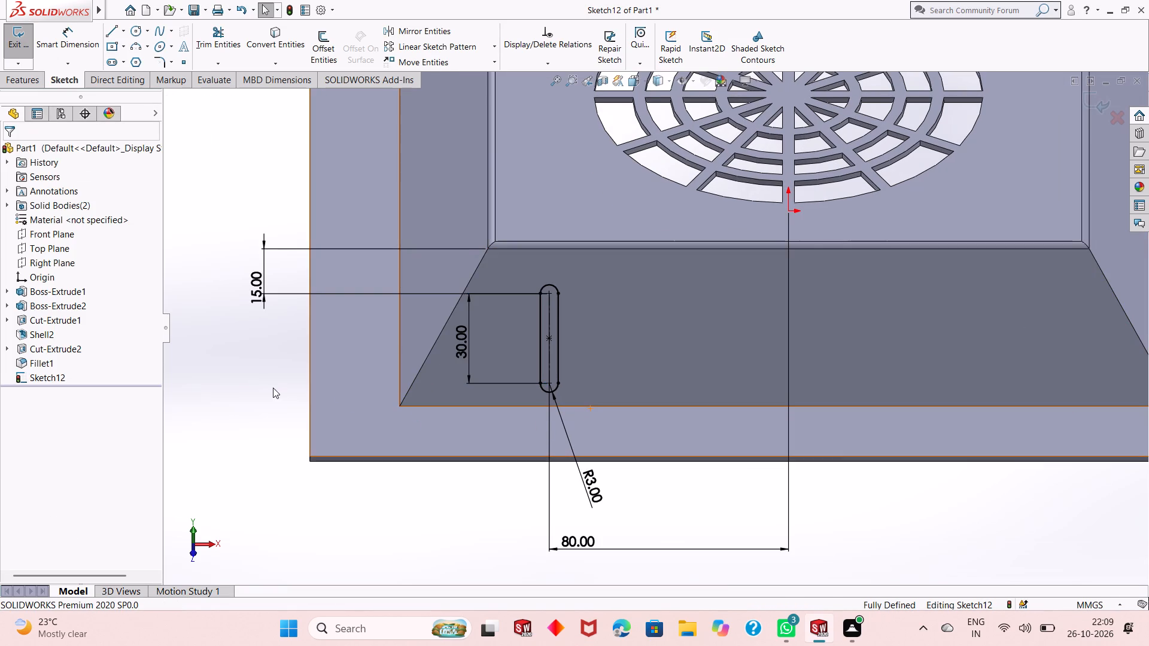
Sketch a second vertical slot across the origin from the first, about 30 mm between arc centres and 8 mm wide.
scroll(541, 411, "up", 2)
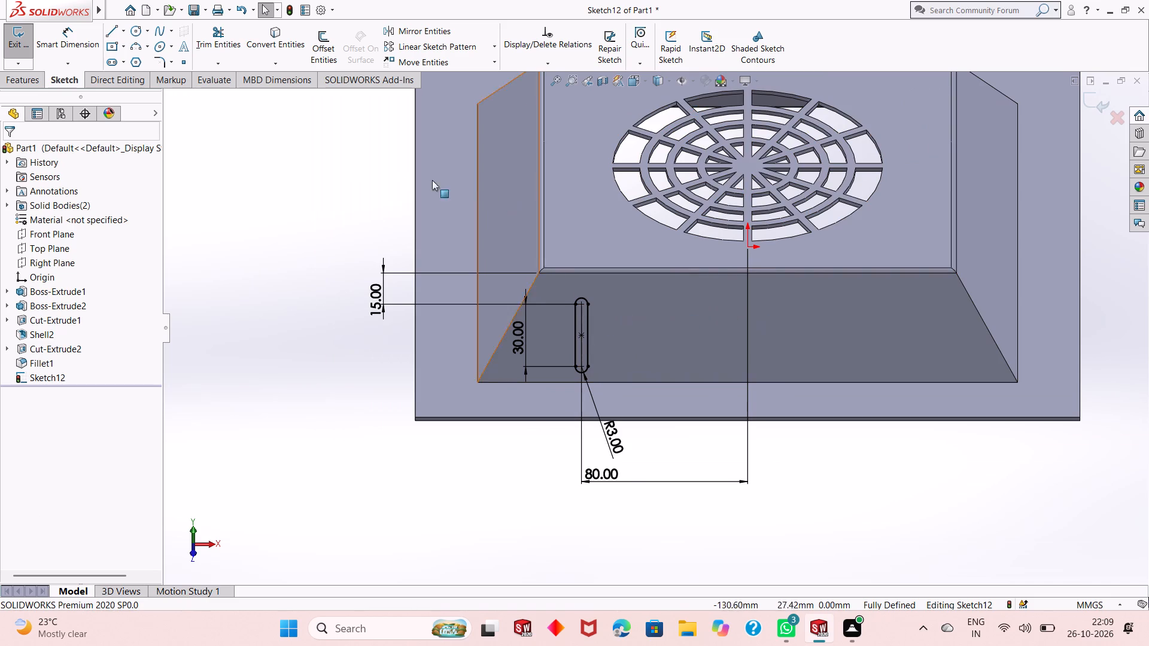
left_click(108, 66)
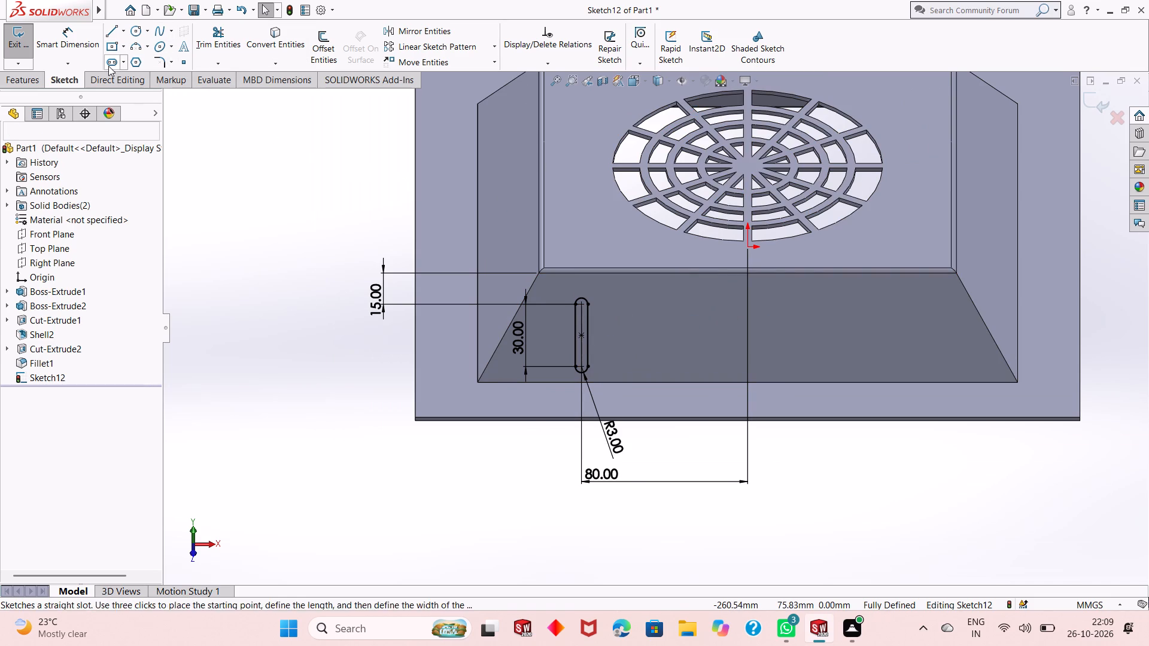
left_click(912, 304)
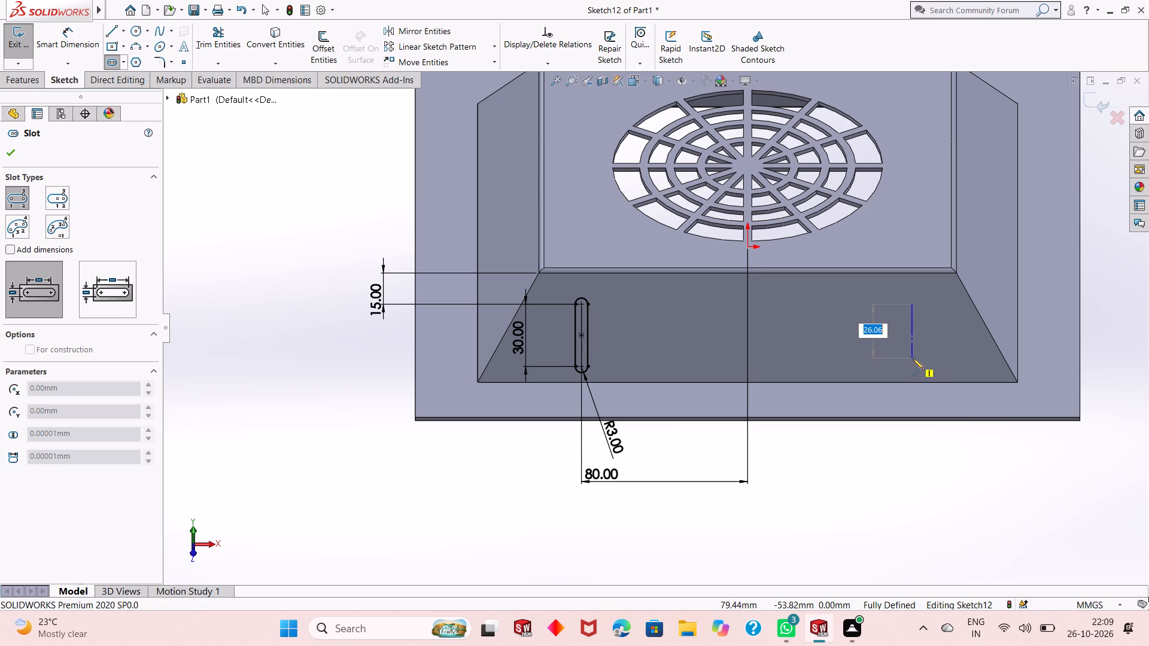
left_click(913, 363)
left_click(920, 356)
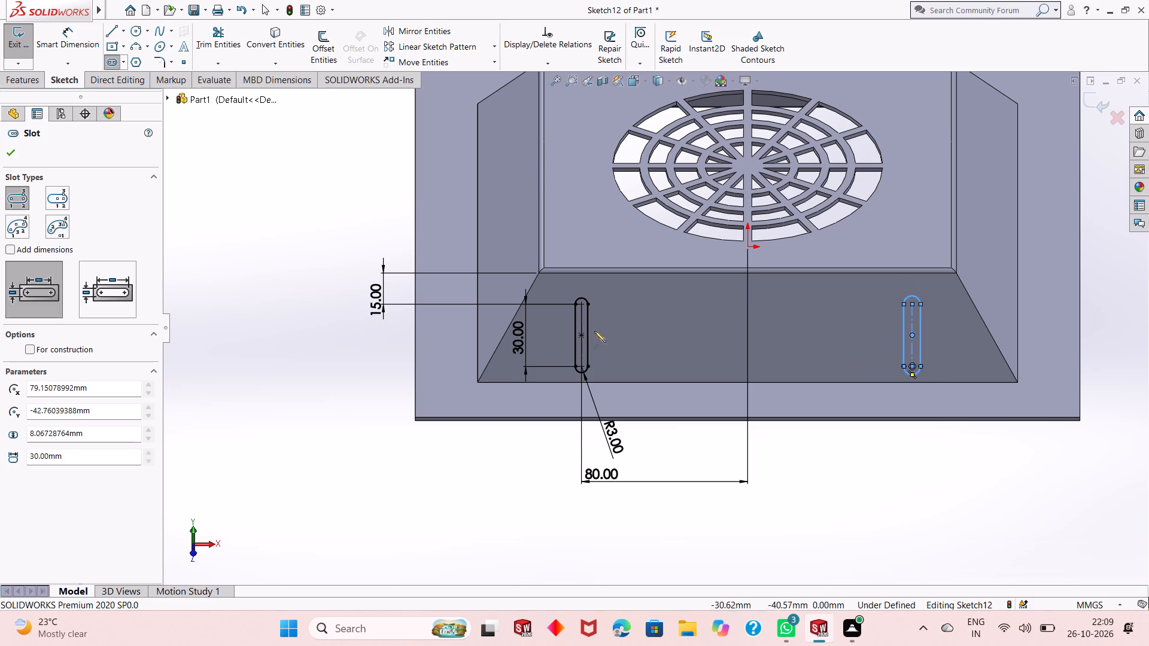
right_click(215, 318)
left_click(252, 322)
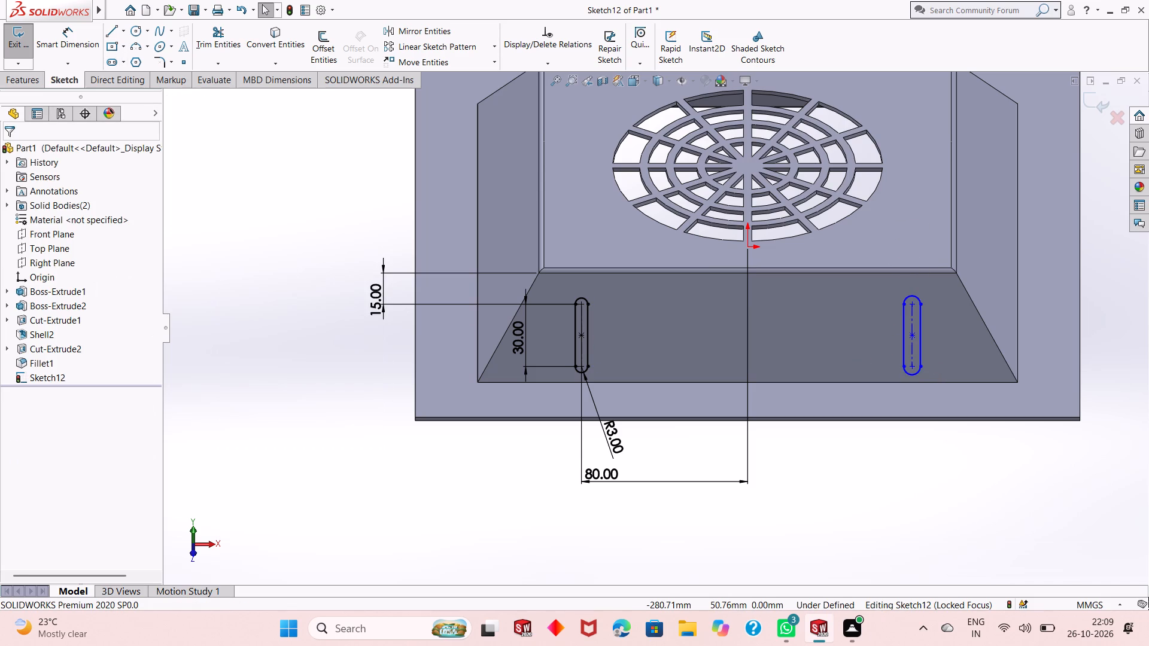
Dimension the horizontal distance from the origin to the second slot's upper arc centre at 80 mm.
left_click(77, 49)
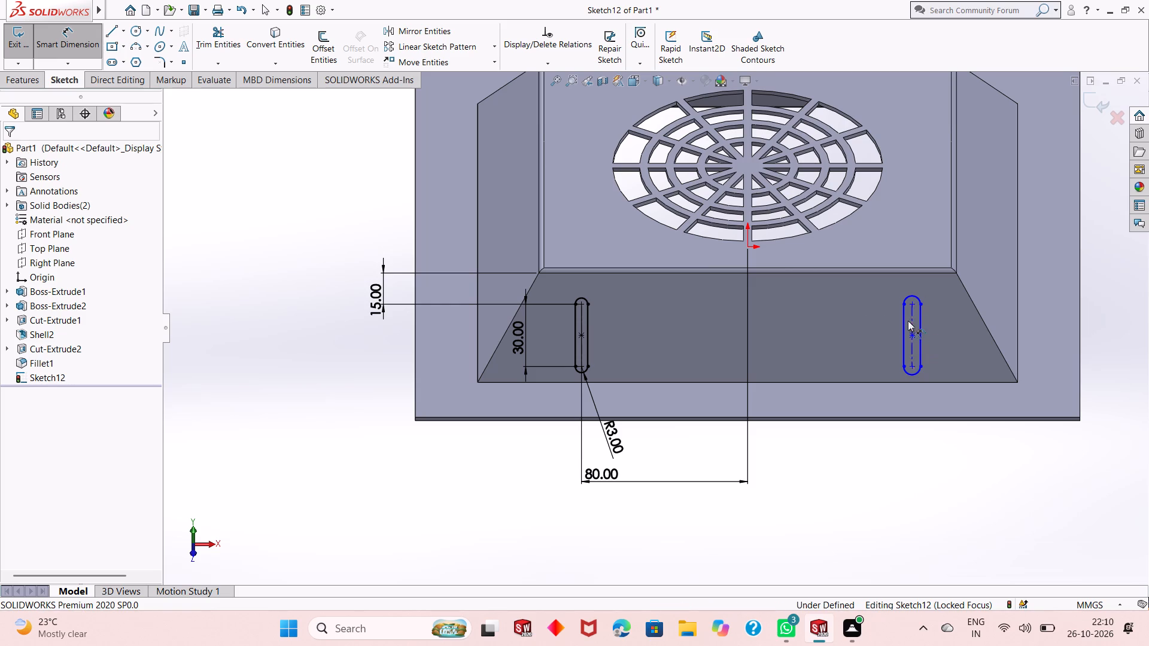
left_click(913, 303)
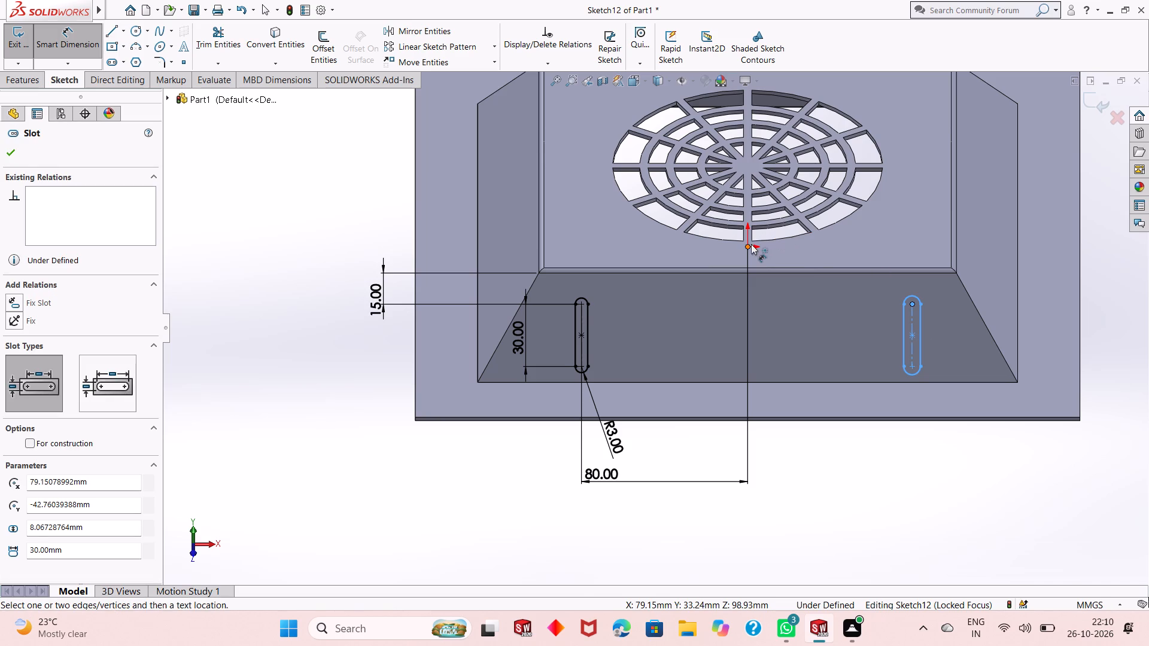
left_click(749, 246)
left_click(829, 473)
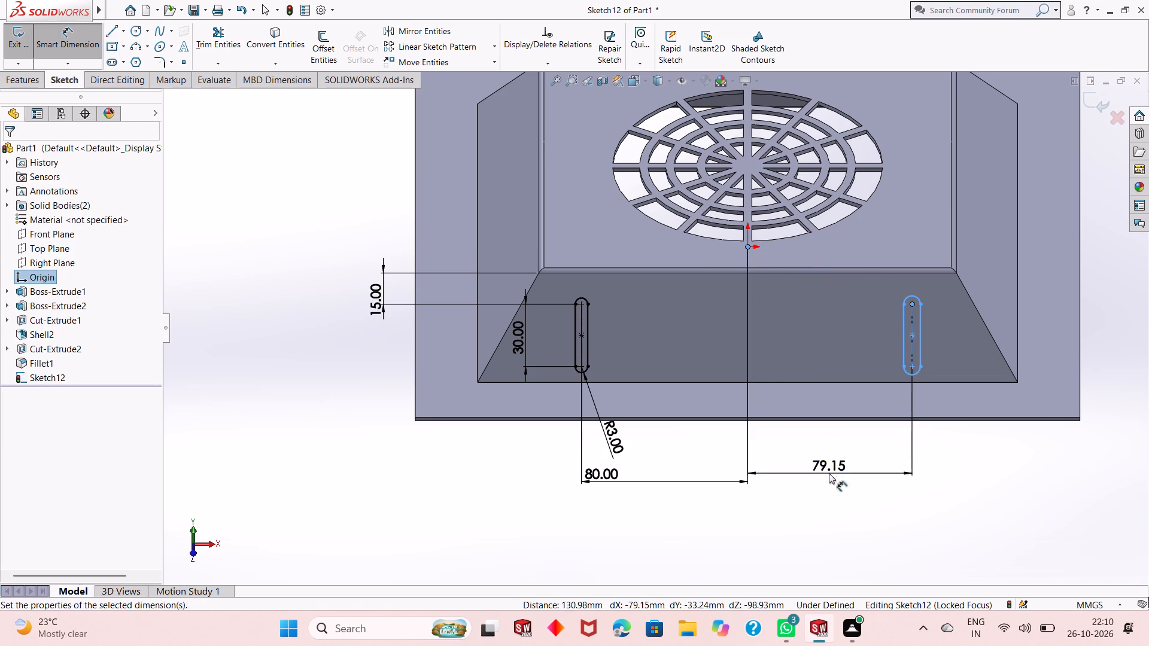
type("80")
key("Return")
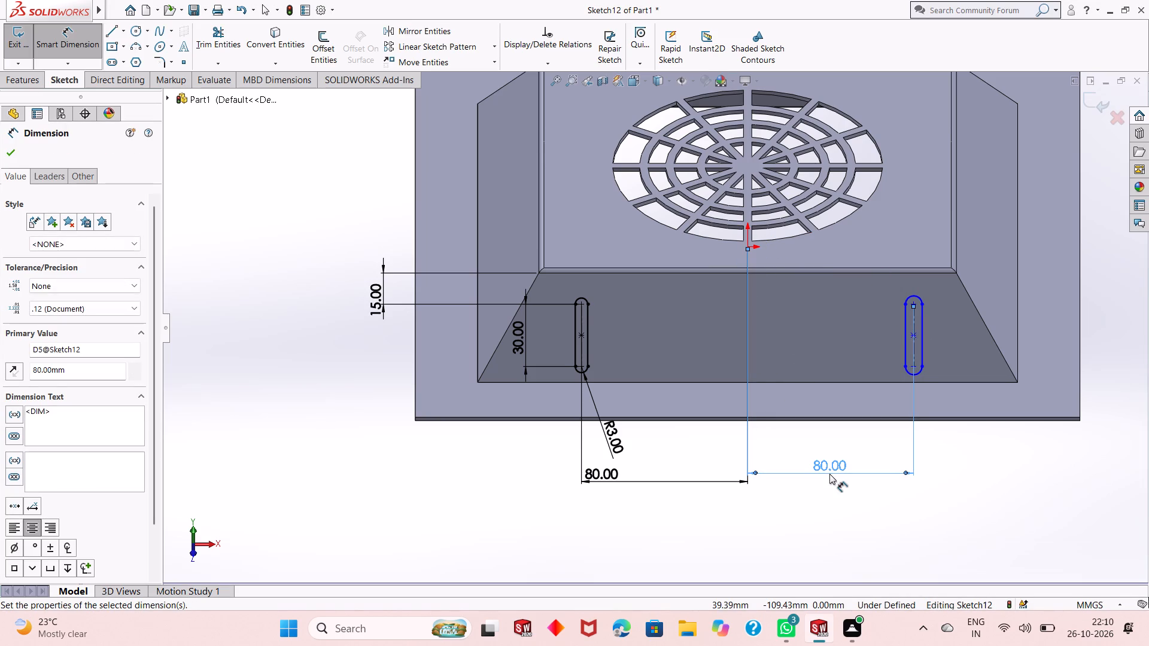
key("Escape")
key("Escape")
key("Escape")
key("Escape")
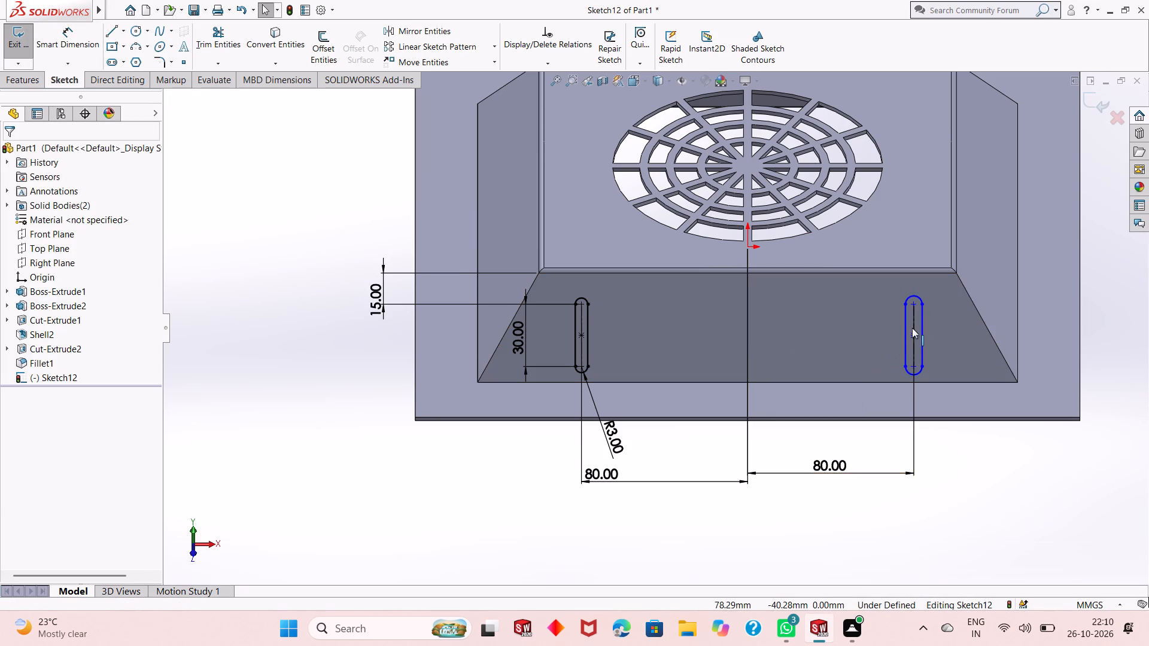
Make the centrelines of the two slots equal in length.
left_click(912, 328)
left_click(582, 313, "ctrl")
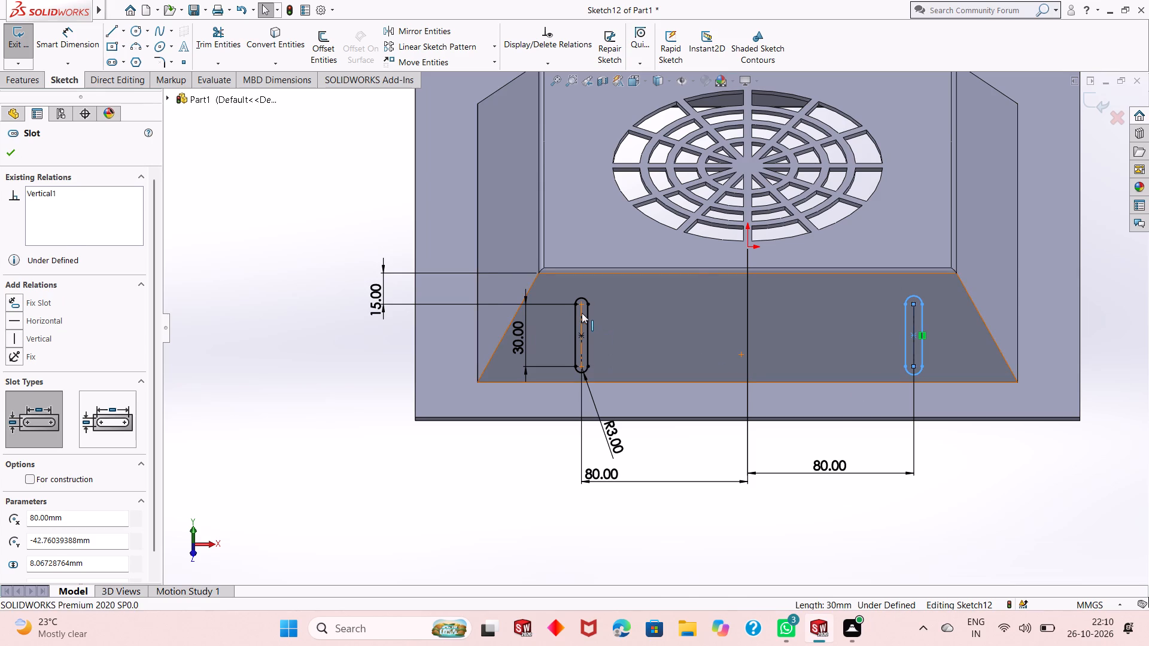
left_click(735, 258)
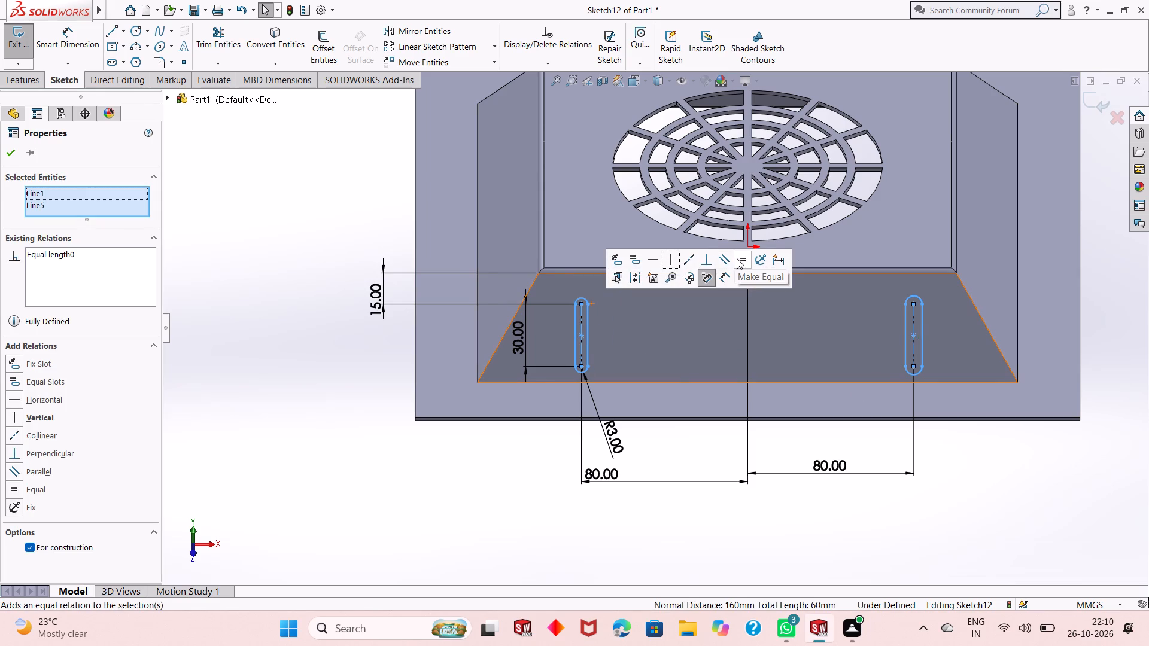
left_click(11, 148)
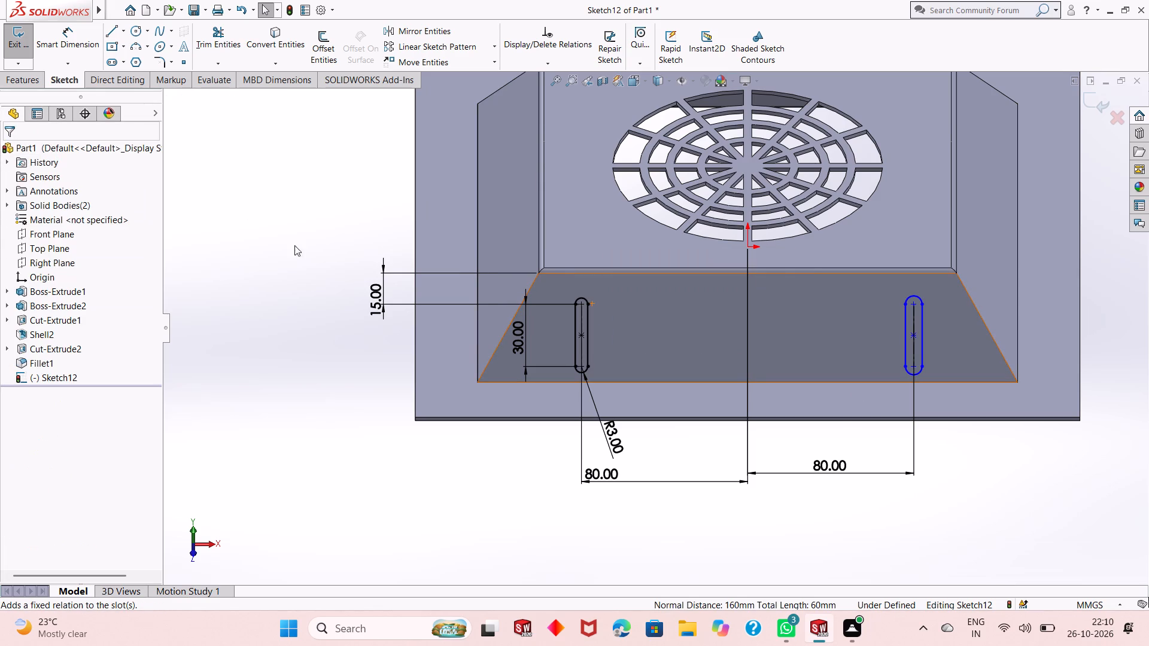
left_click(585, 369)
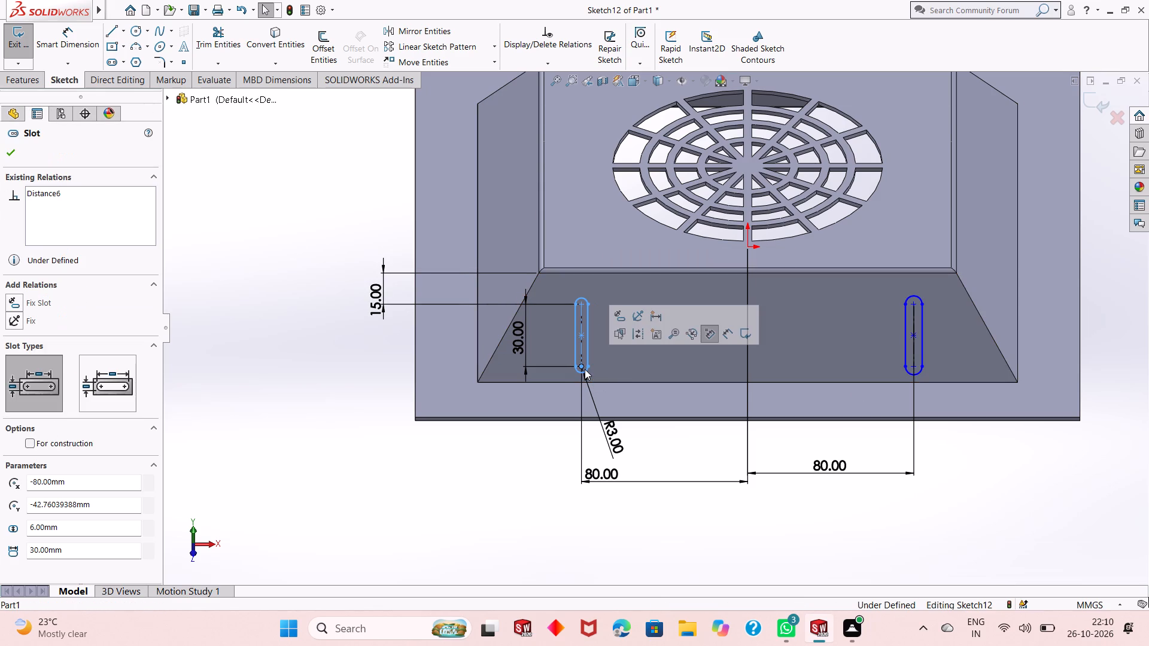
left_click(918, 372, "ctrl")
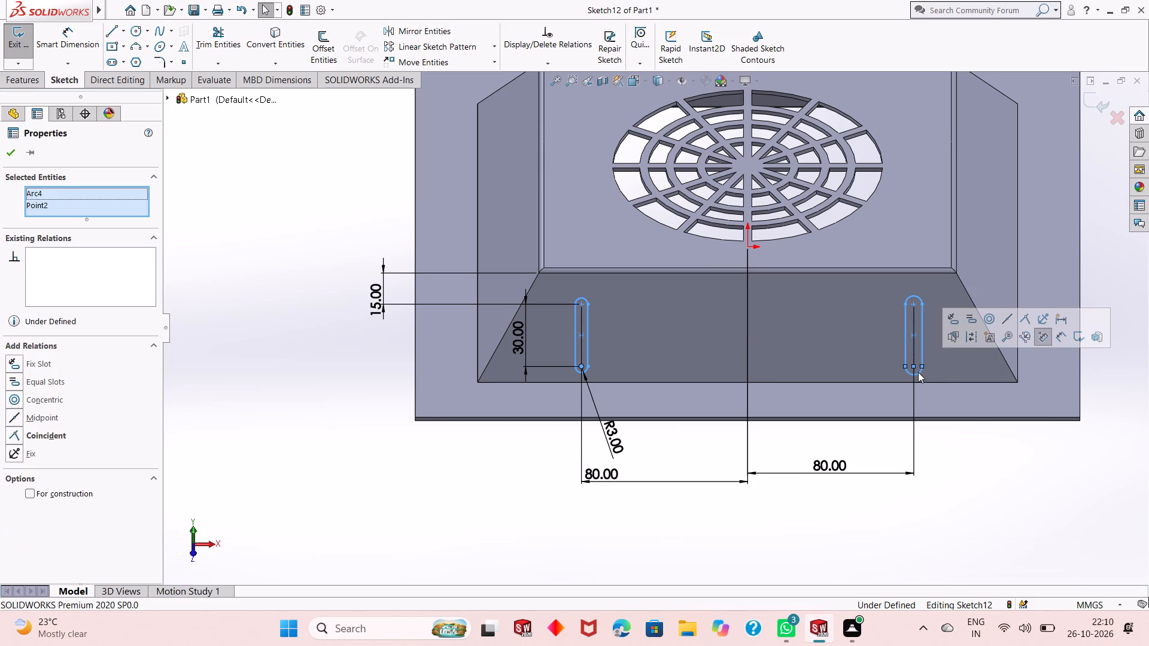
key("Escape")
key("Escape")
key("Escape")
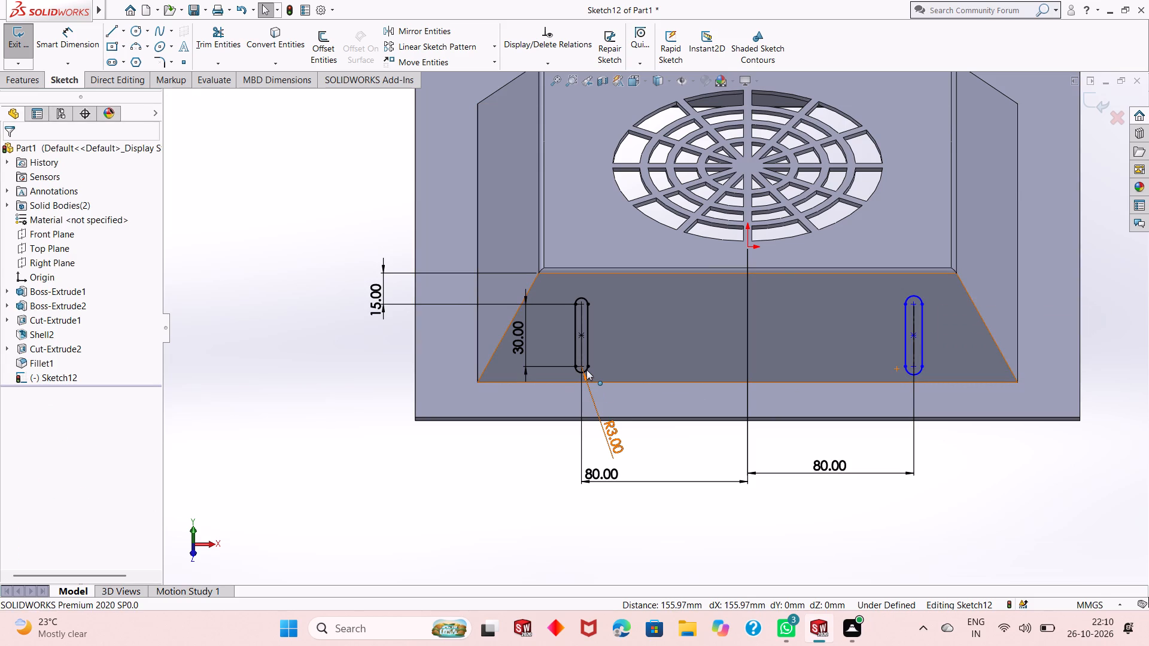
Apply an equal relation between the lower end arcs of the two slots.
scroll(586, 370, "down", 4)
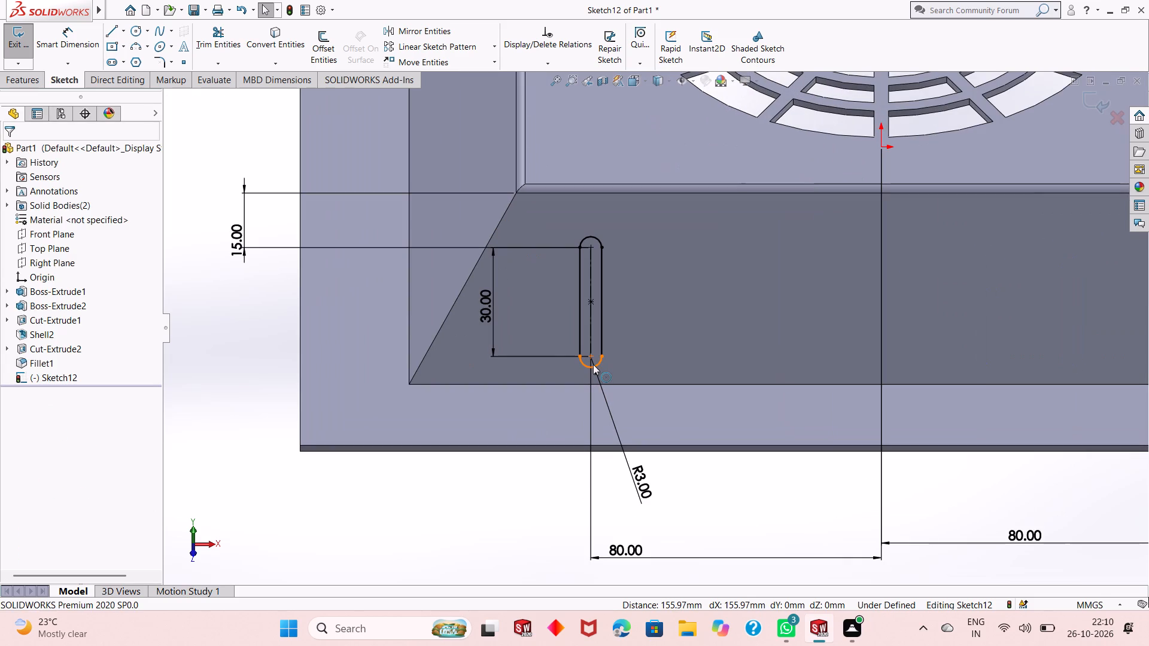
left_click(593, 364)
scroll(658, 385, "up", 4, "ctrl")
scroll(907, 336, "down", 2)
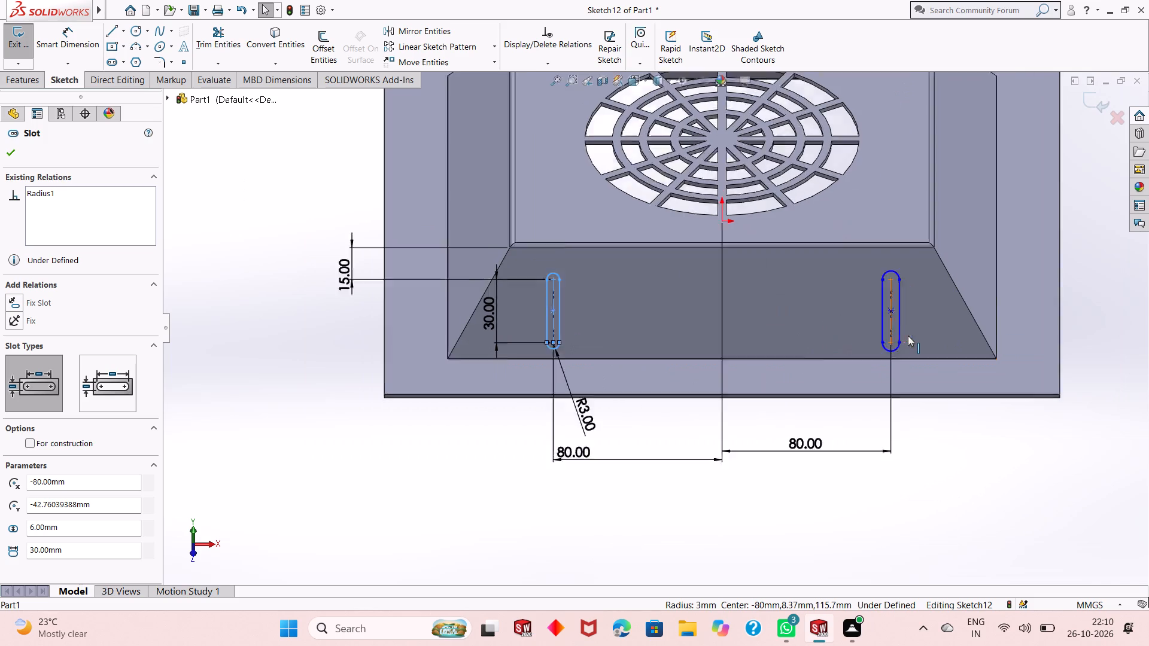
scroll(908, 336, "down", 2)
left_click(844, 357, "ctrl")
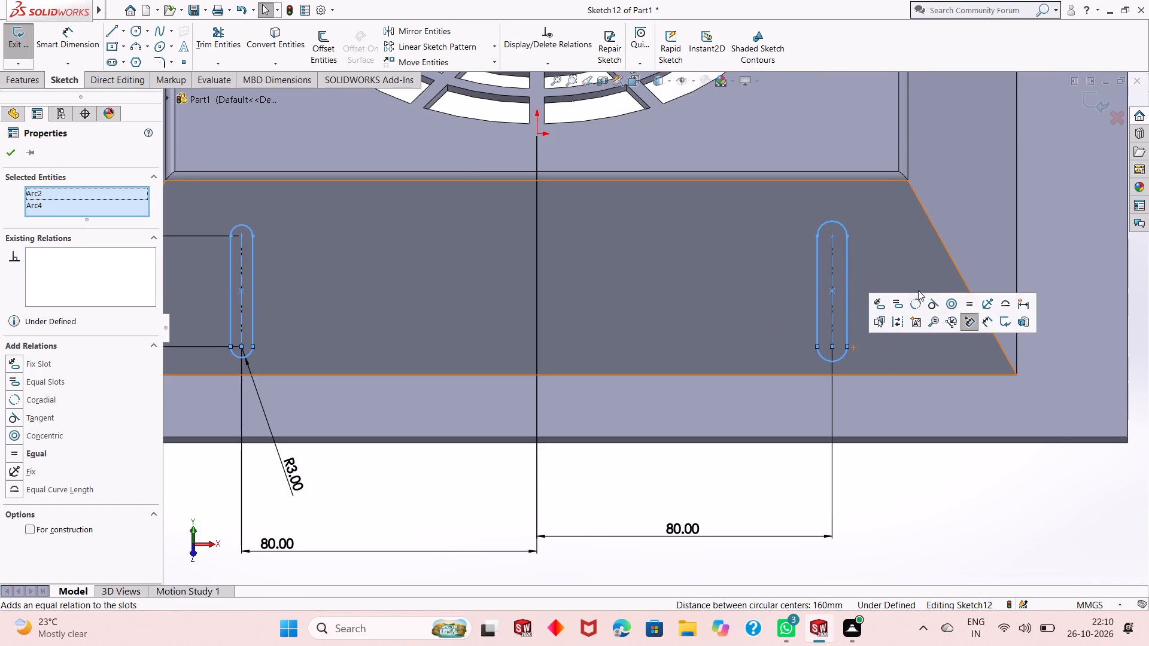
left_click(969, 304)
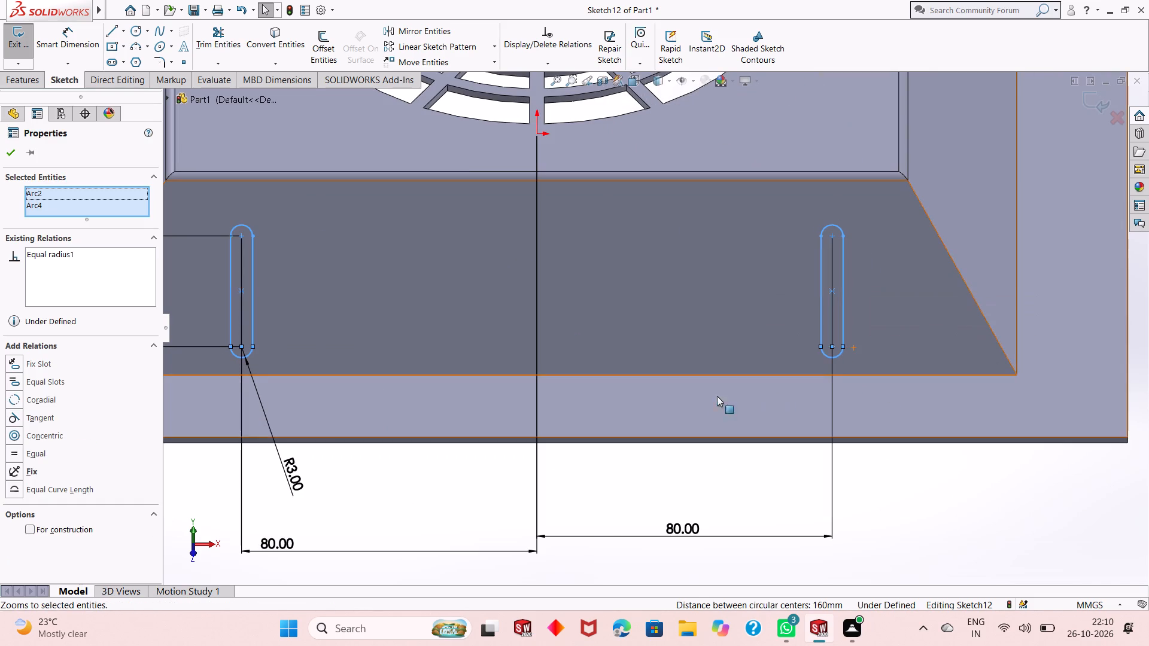
scroll(703, 394, "up", 3)
left_click(934, 357)
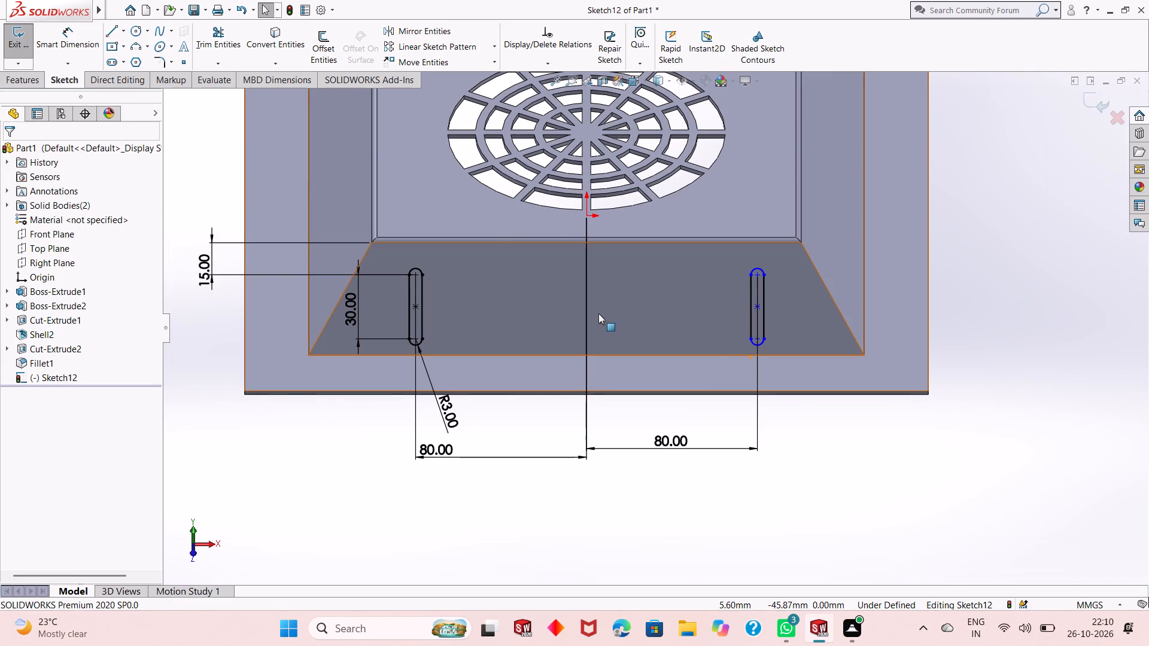
Align the upper arc centres of the two slots with a horizontal relation.
scroll(704, 246, "down", 1)
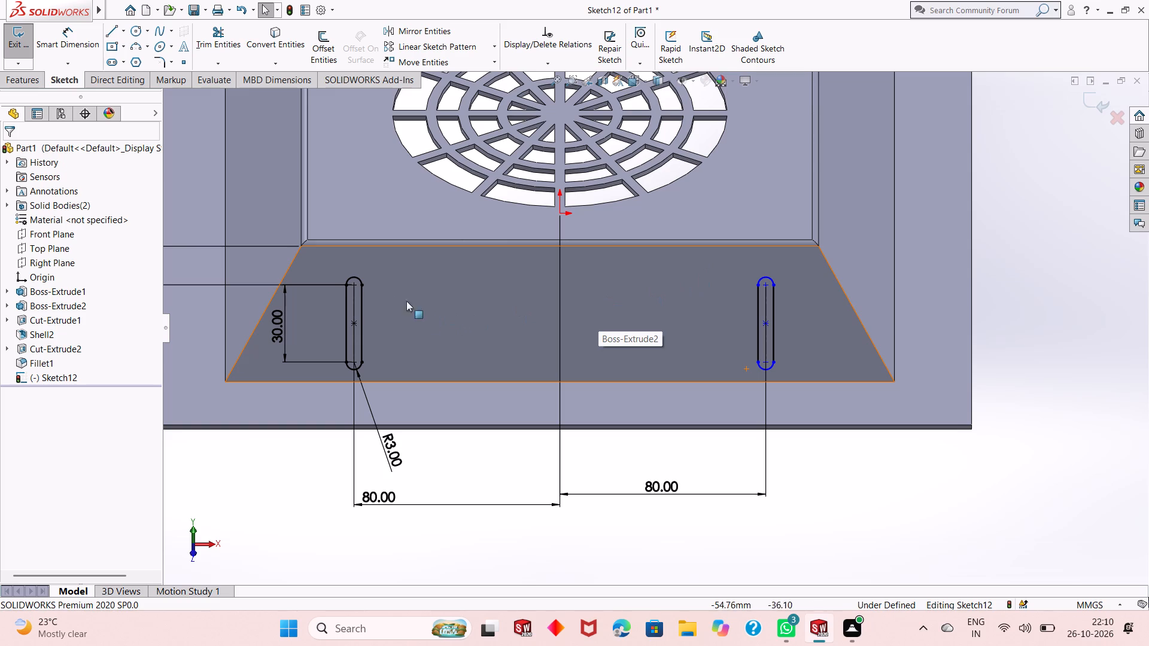
left_click(353, 284)
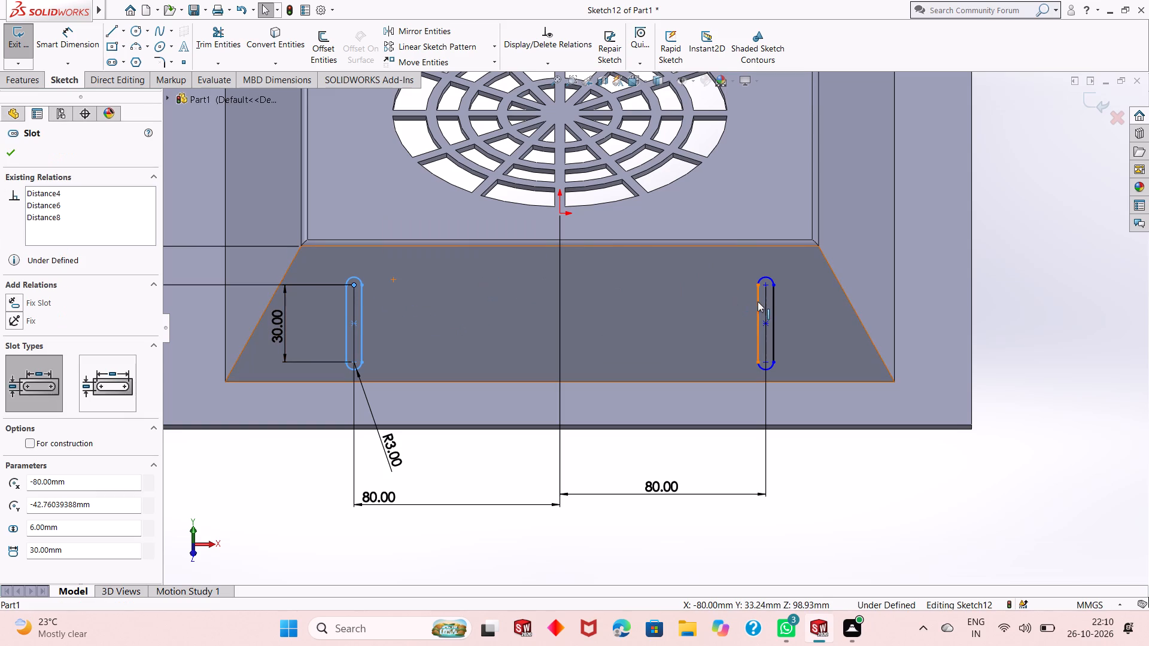
left_click(766, 285, "ctrl")
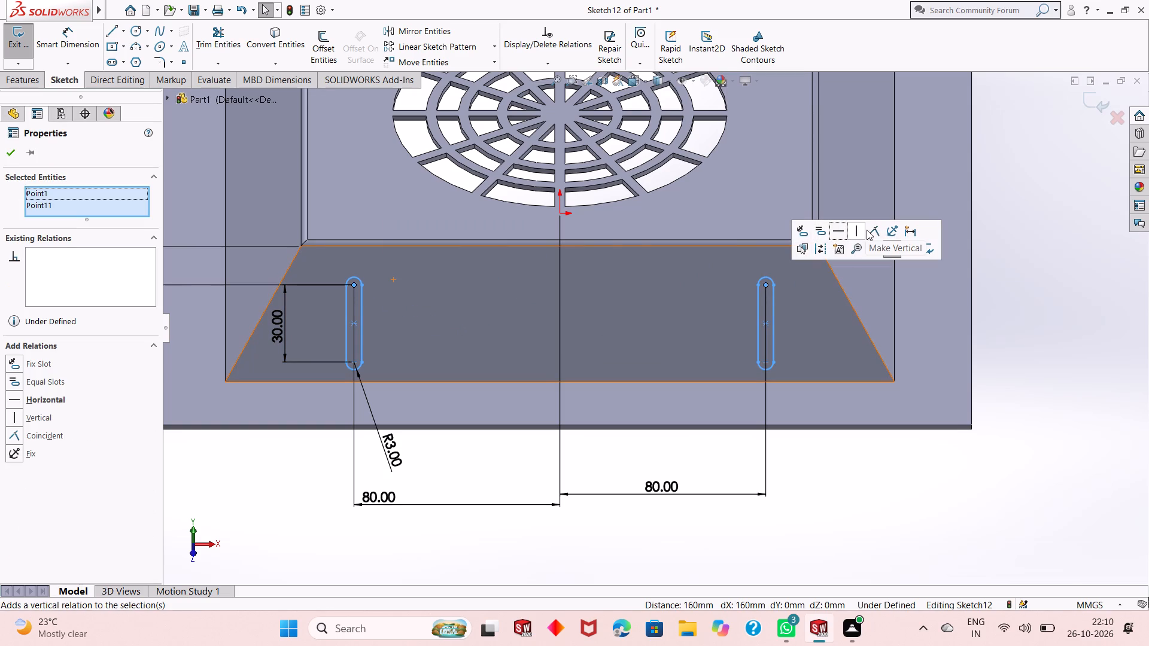
left_click(837, 229)
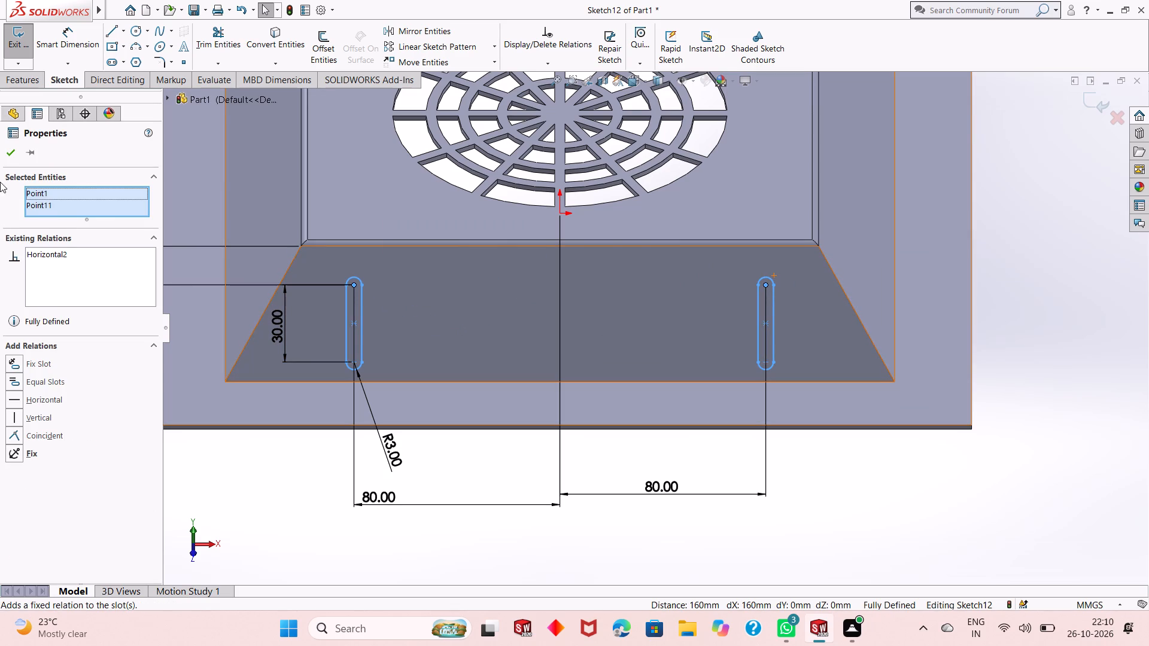
left_click(7, 154)
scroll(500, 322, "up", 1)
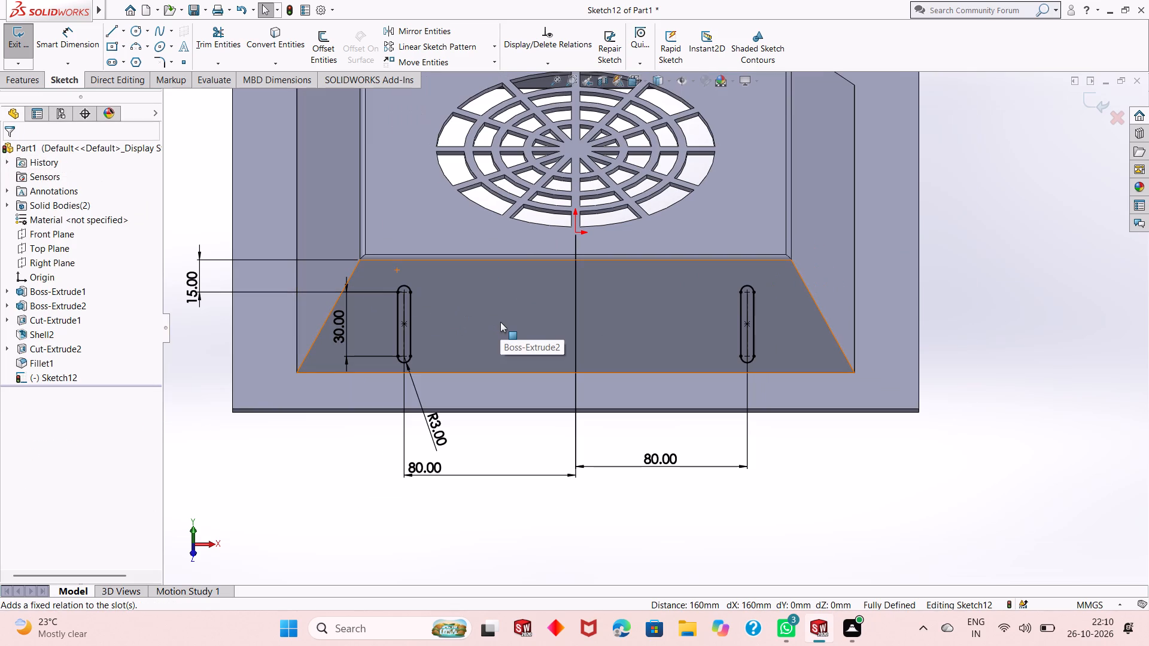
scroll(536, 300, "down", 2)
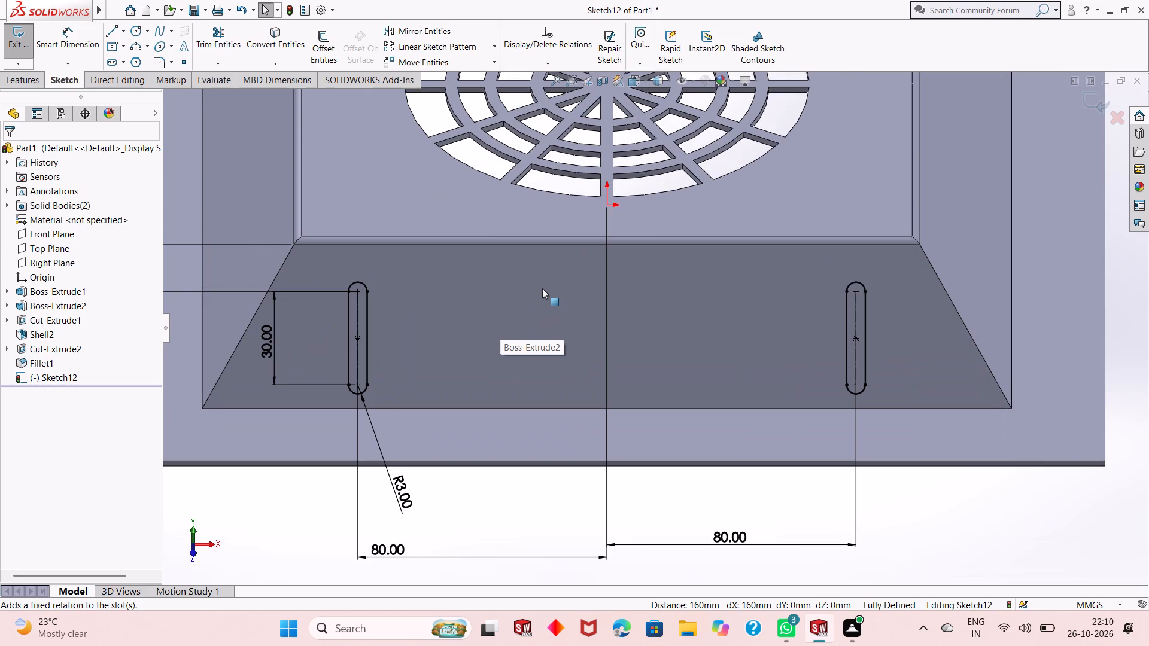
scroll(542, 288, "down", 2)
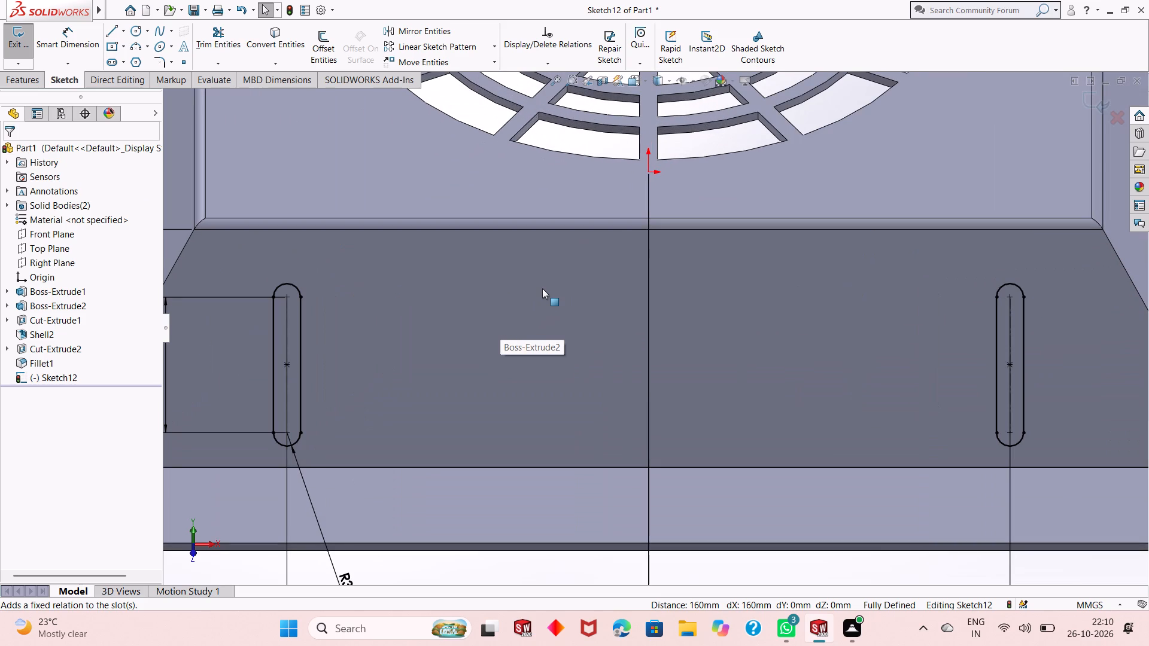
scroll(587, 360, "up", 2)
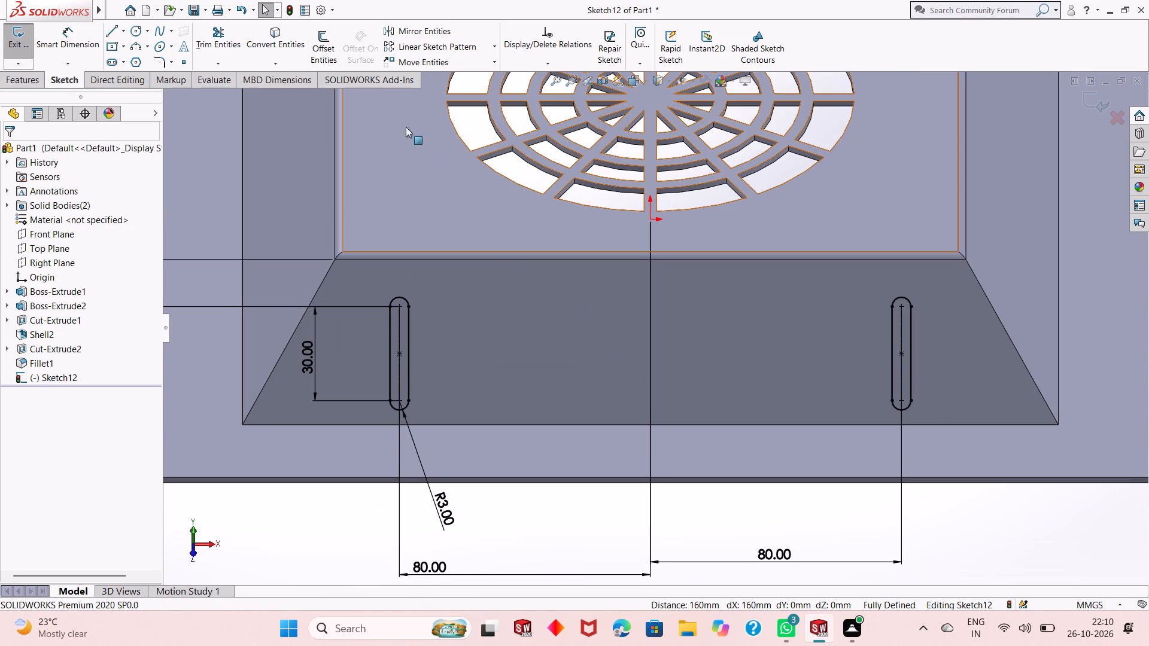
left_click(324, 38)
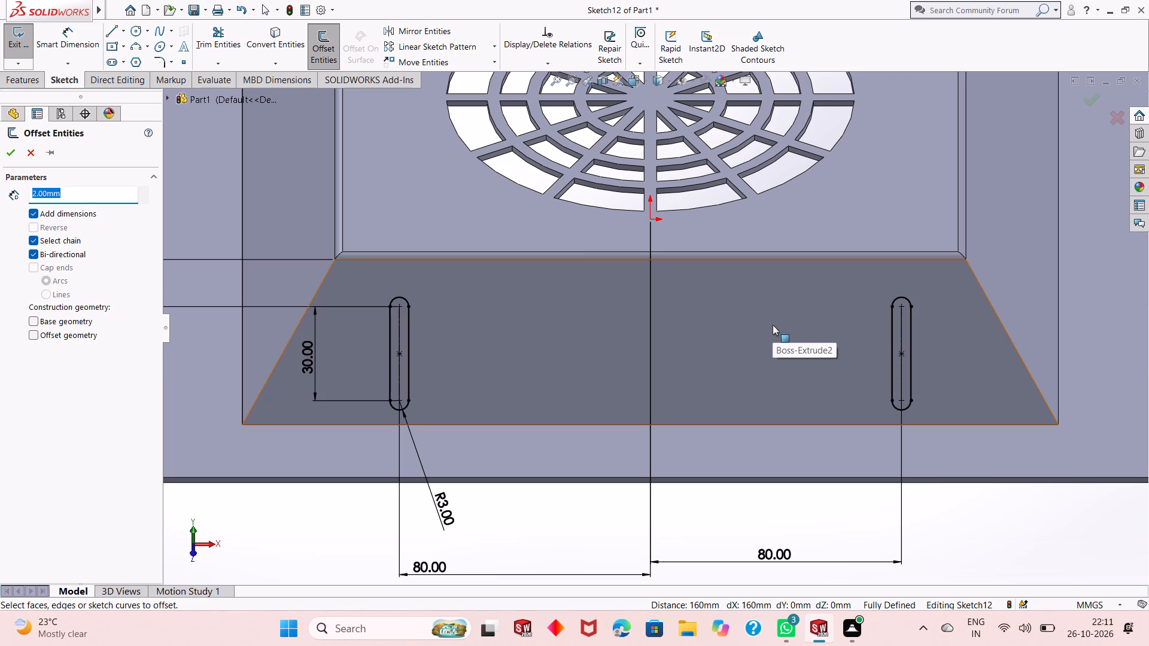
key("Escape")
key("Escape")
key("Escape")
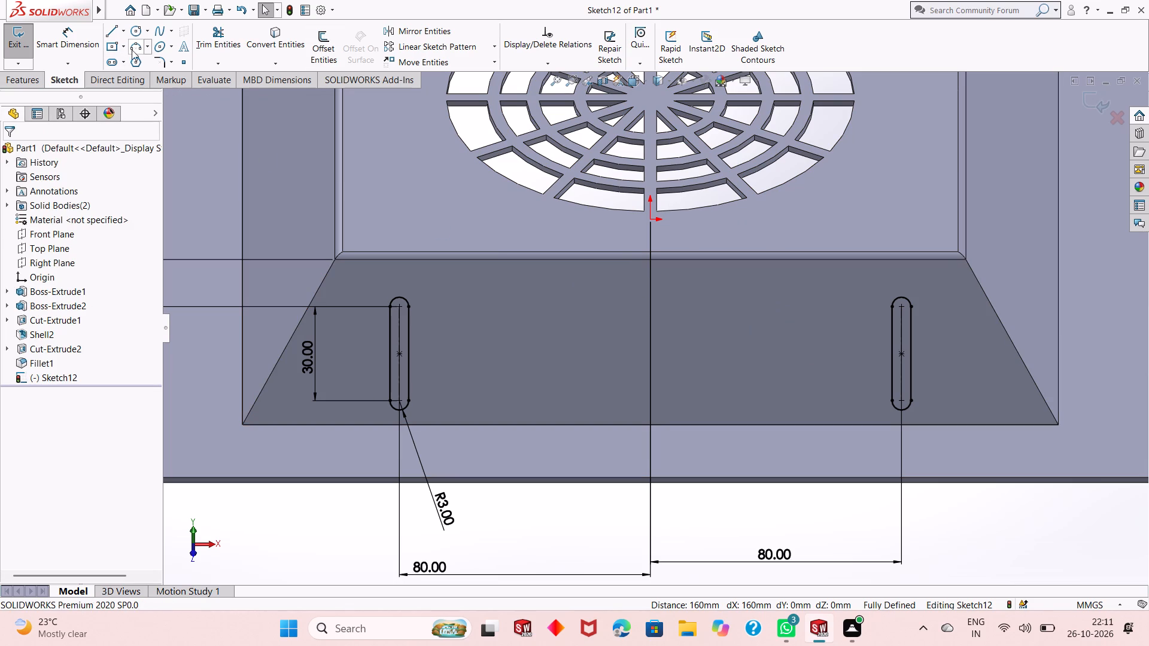
Sketch a vertical straight slot 30 mm long and about 6 mm wide, centred about 65 mm from the origin, just inside the right-hand slot.
left_click(117, 62)
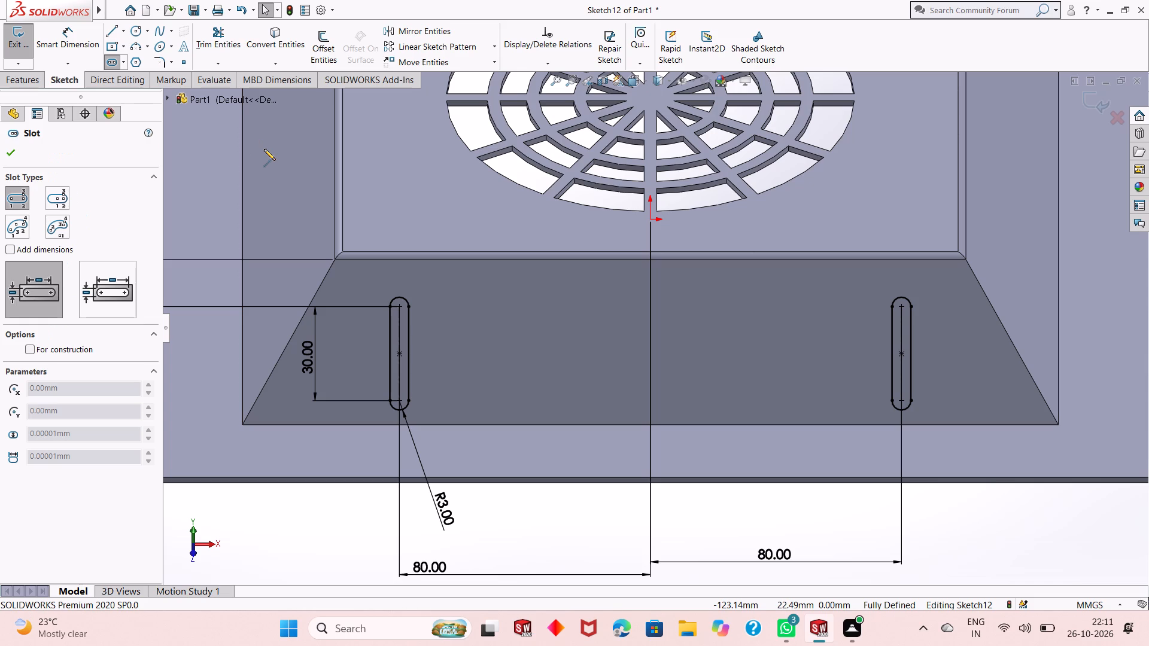
scroll(597, 377, "up", 2)
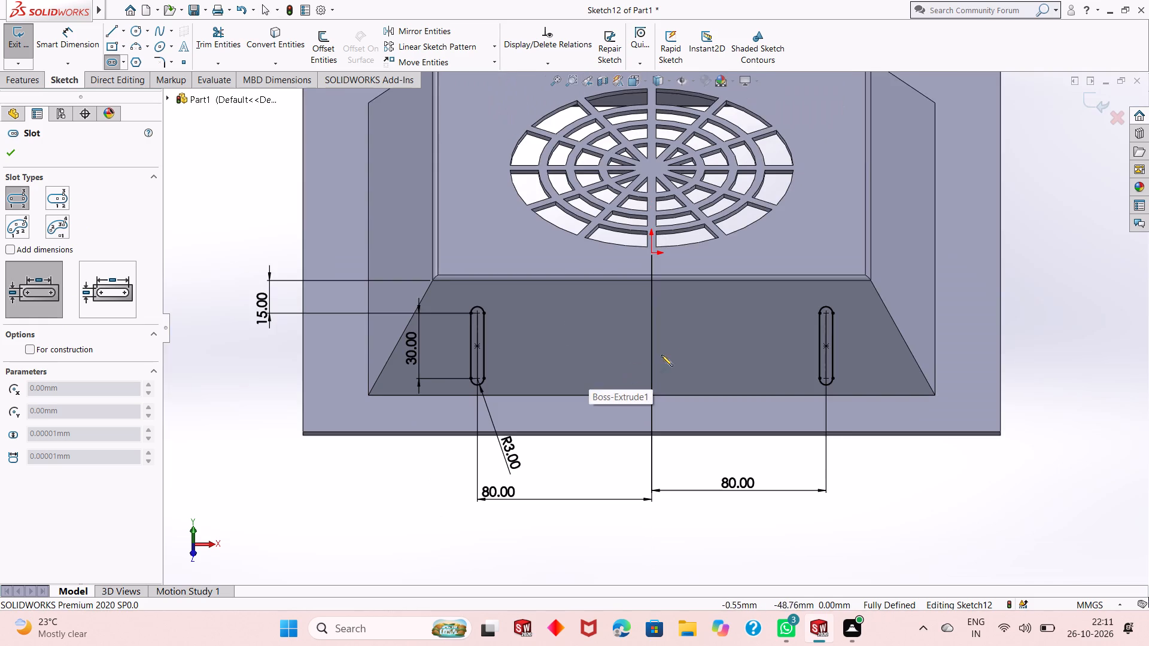
scroll(676, 349, "down", 1)
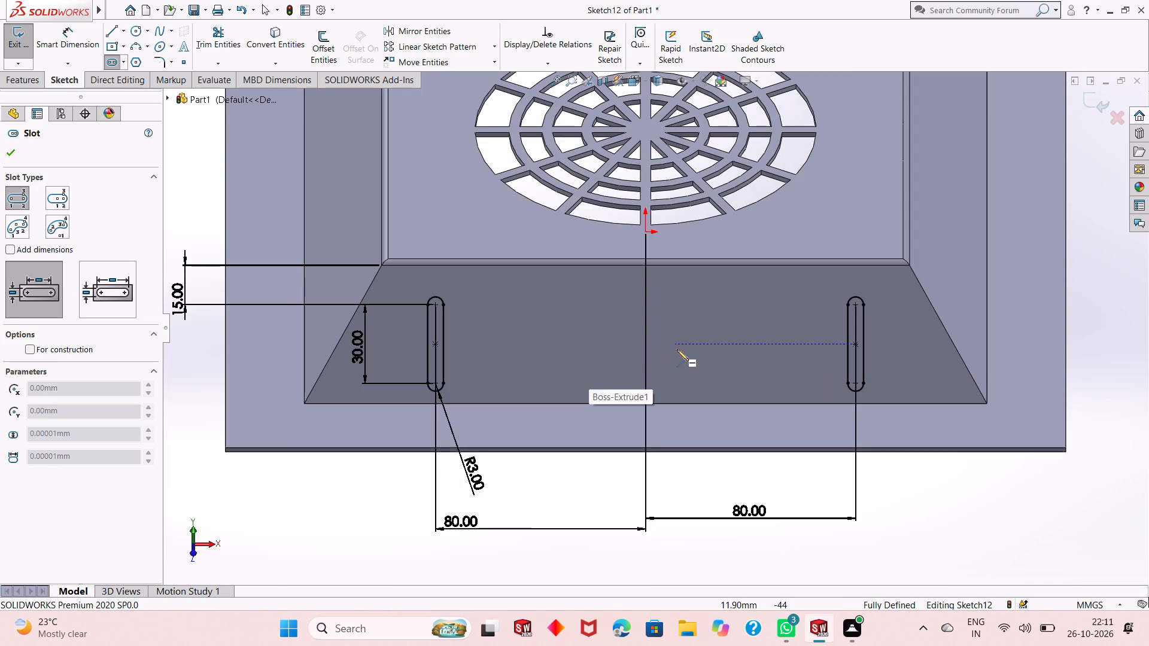
scroll(662, 360, "down", 1)
scroll(659, 358, "up", 1)
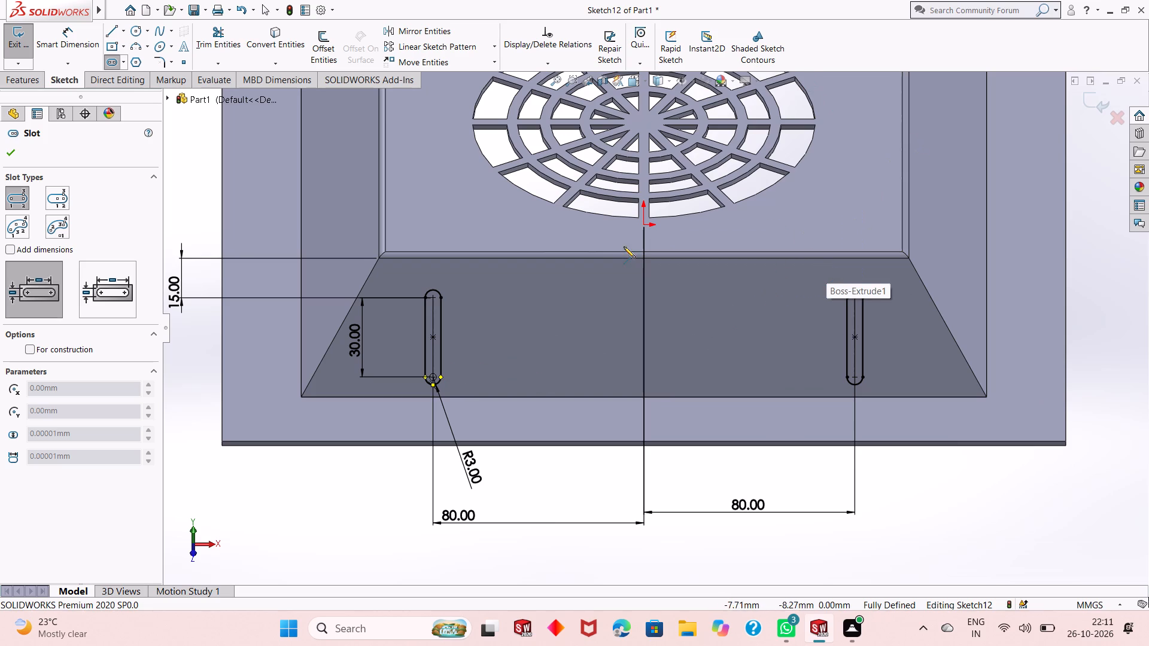
scroll(810, 346, "up", 2)
scroll(717, 317, "down", 1)
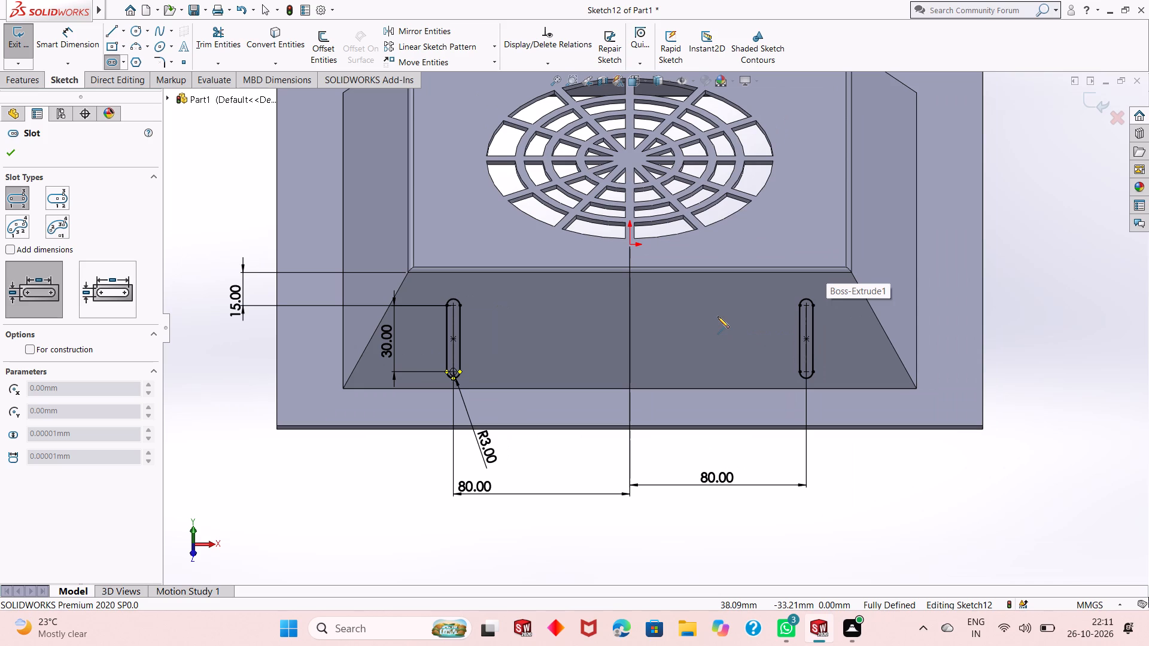
left_click(773, 307)
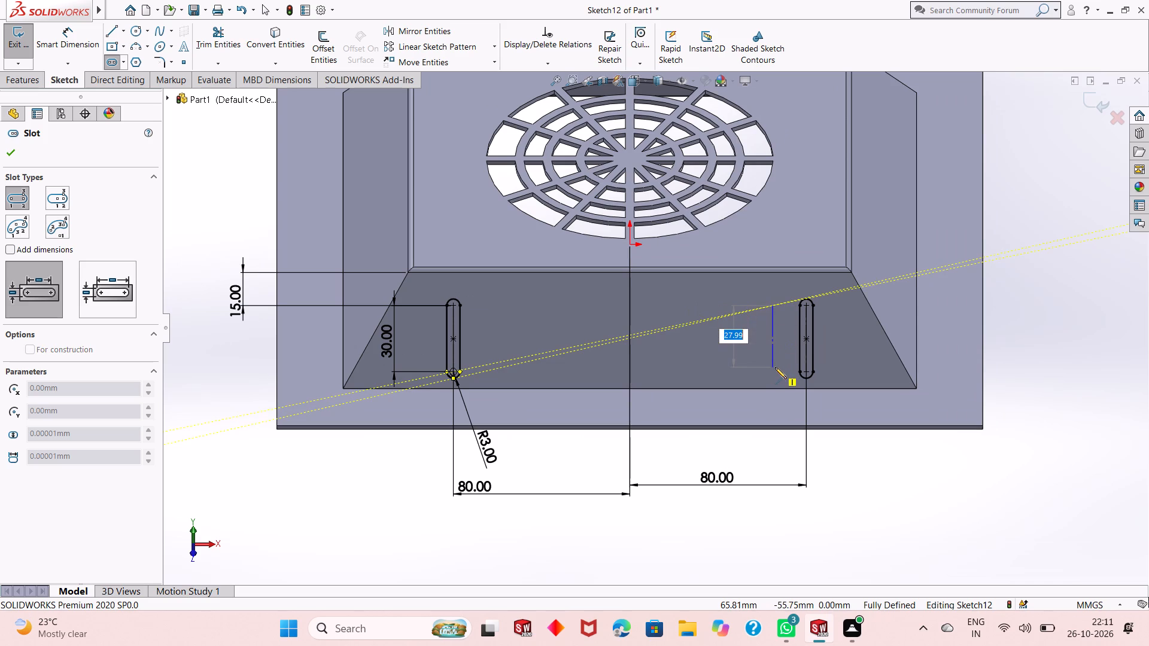
left_click(775, 370)
left_click(779, 364)
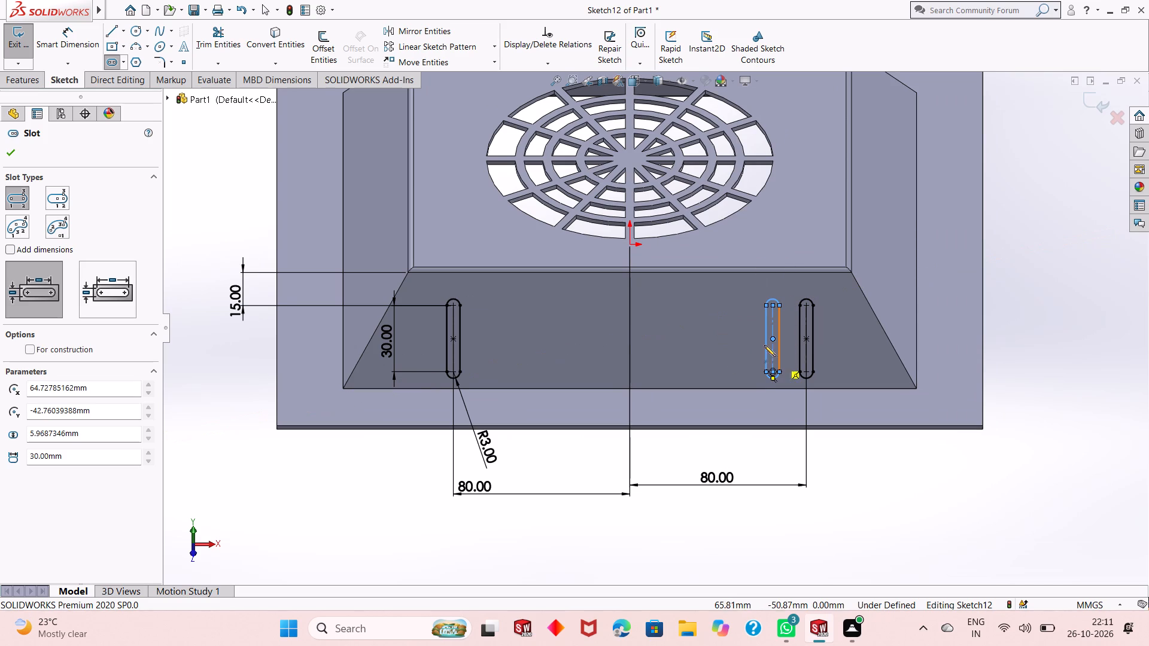
Sketch two more 30 mm vertical slots in line towards the centre, about 53 and 41 mm from the origin, about 5.4 and 6.5 mm wide.
left_click(746, 306)
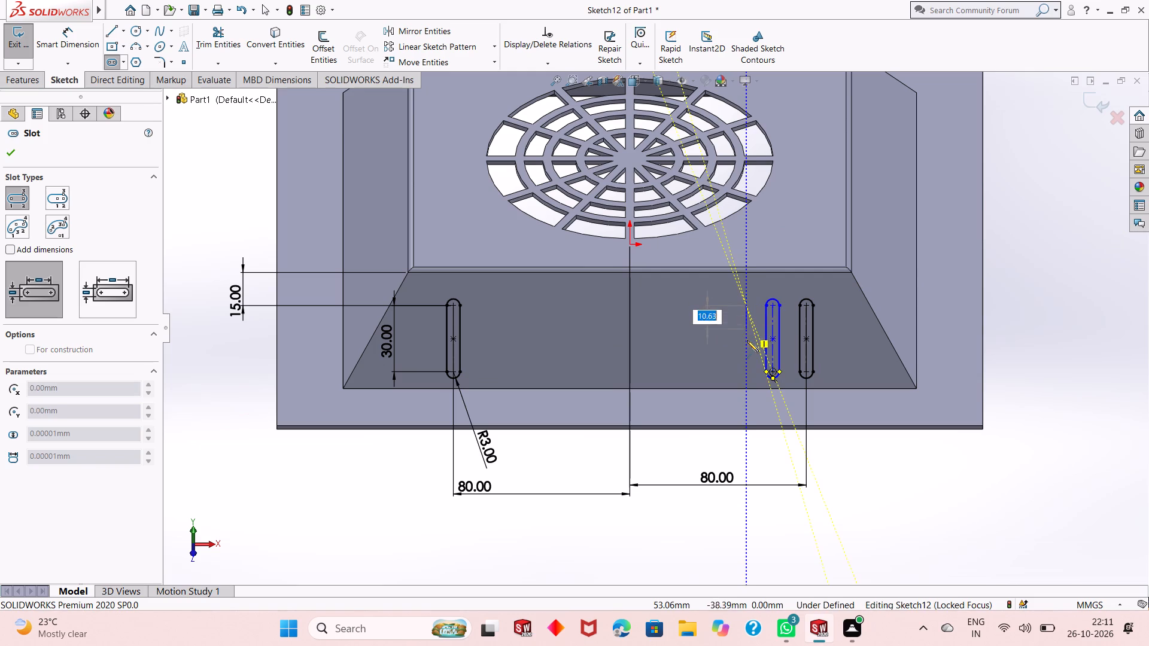
left_click(747, 373)
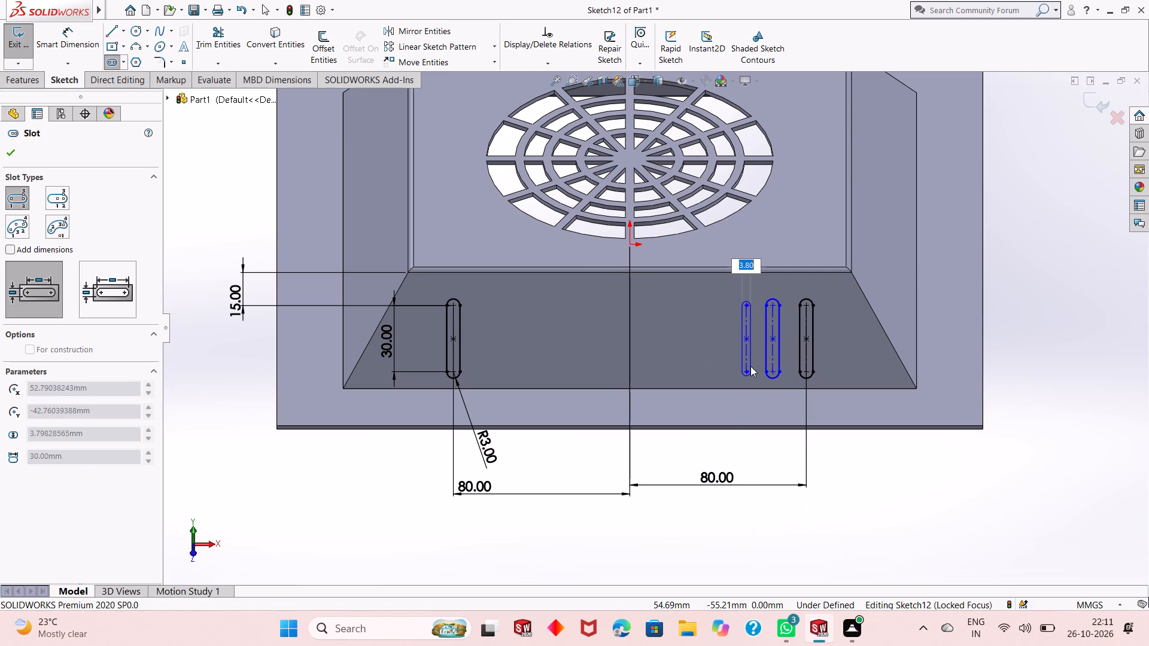
left_click(752, 362)
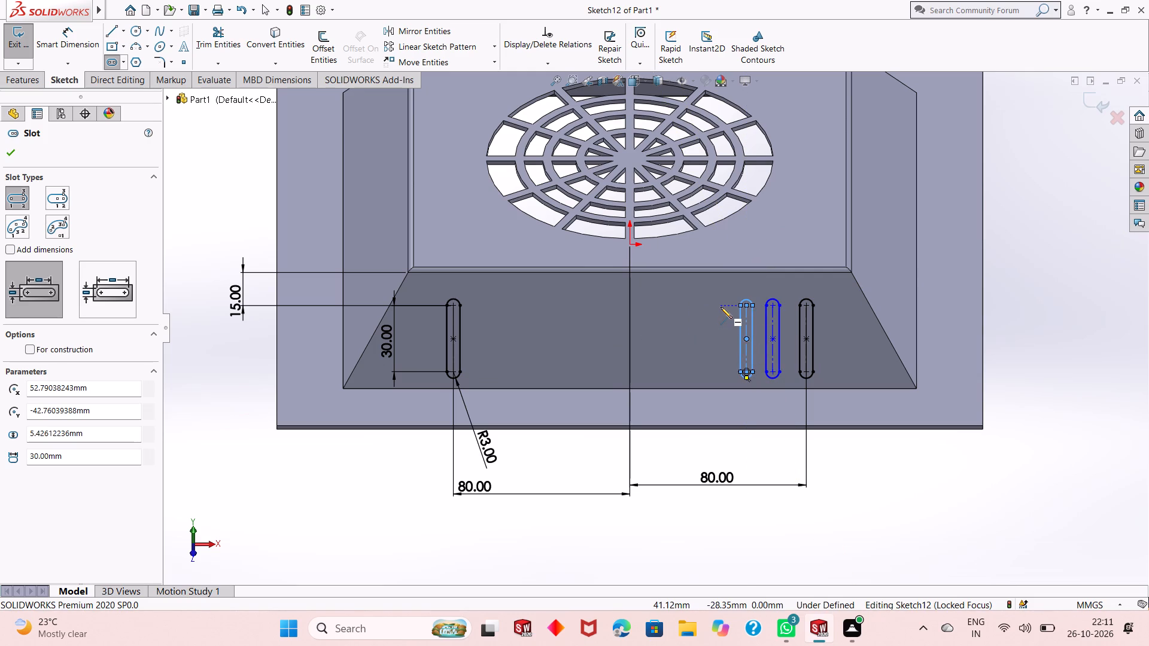
left_click(721, 307)
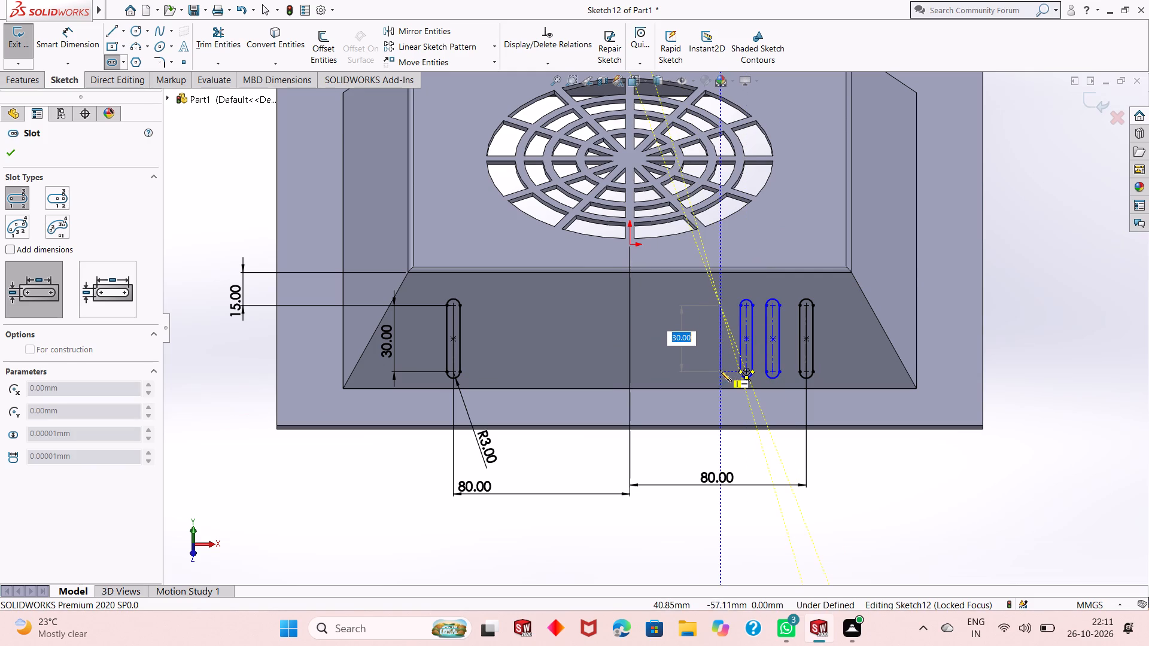
left_click(720, 370)
left_click(728, 354)
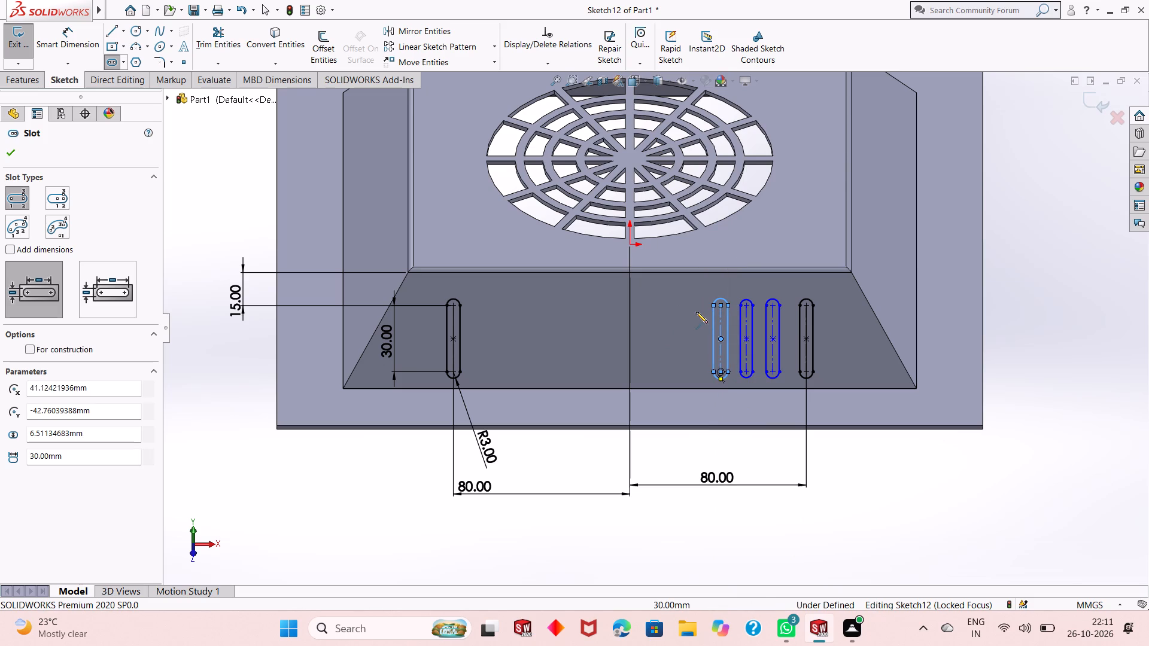
Sketch three further 30 mm vertical slots, centred about 31, 19 and 9 mm from the origin, about 6, 7.6 and 7.6 mm wide.
left_click(699, 306)
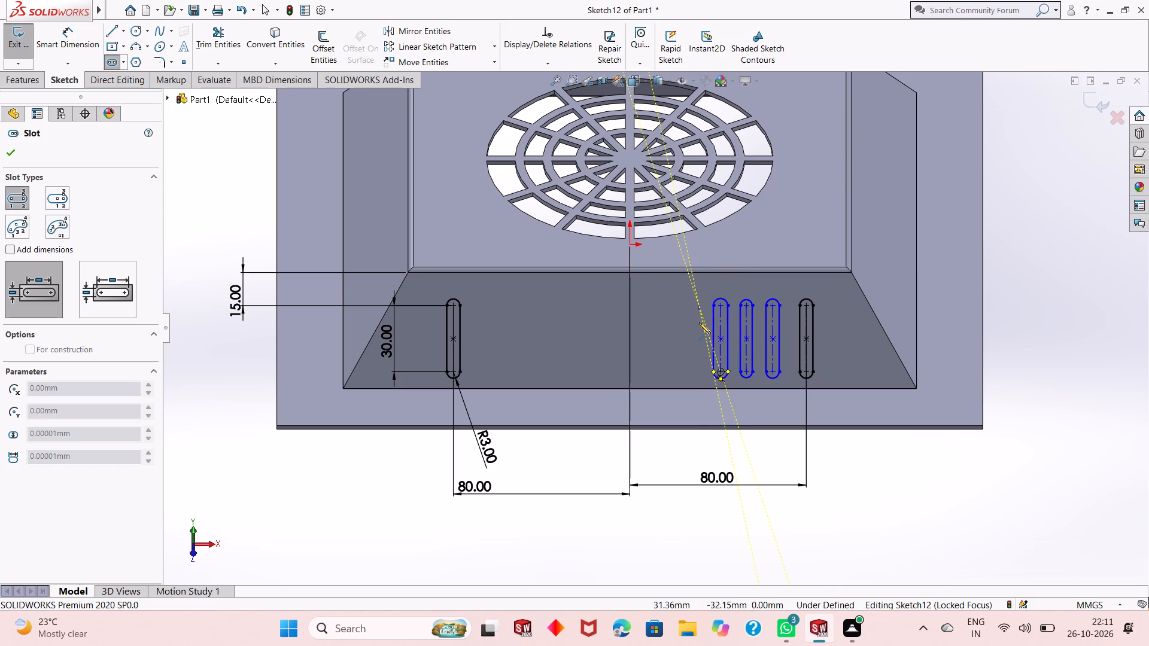
left_click(698, 371)
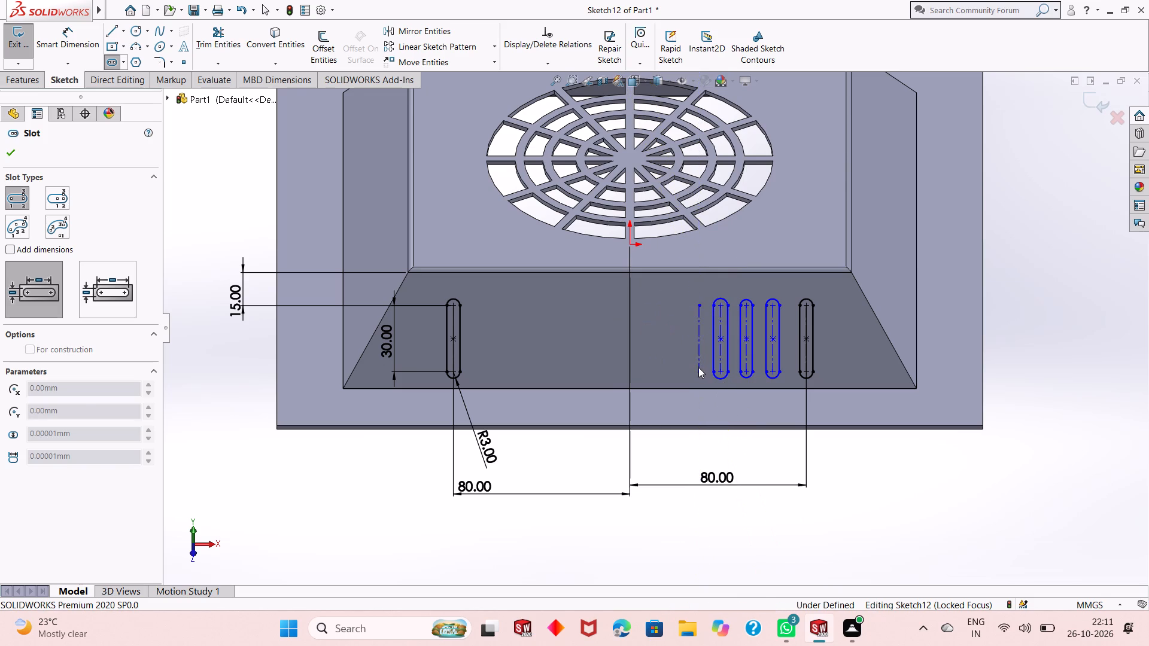
left_click(706, 353)
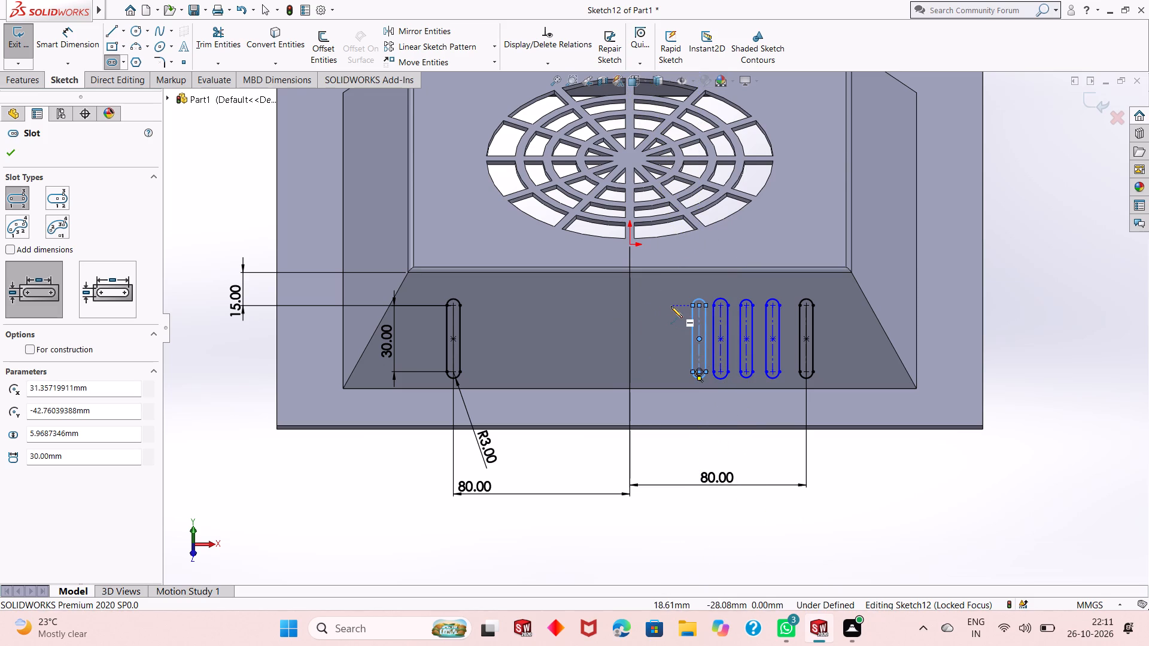
left_click(671, 306)
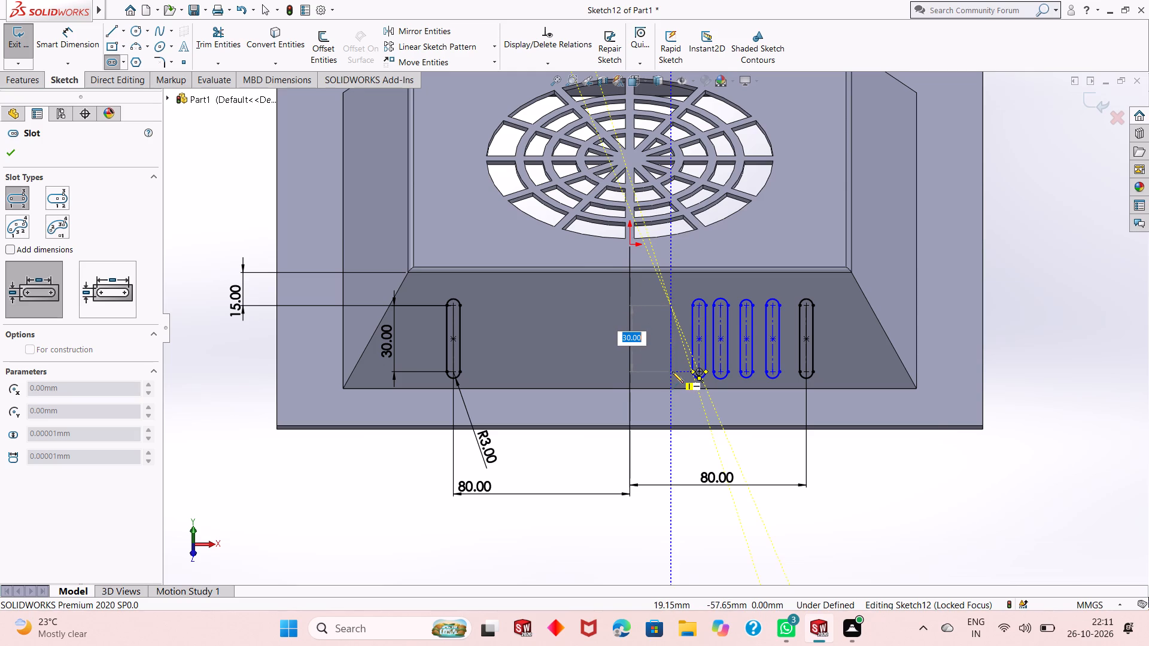
left_click(671, 371)
left_click(679, 361)
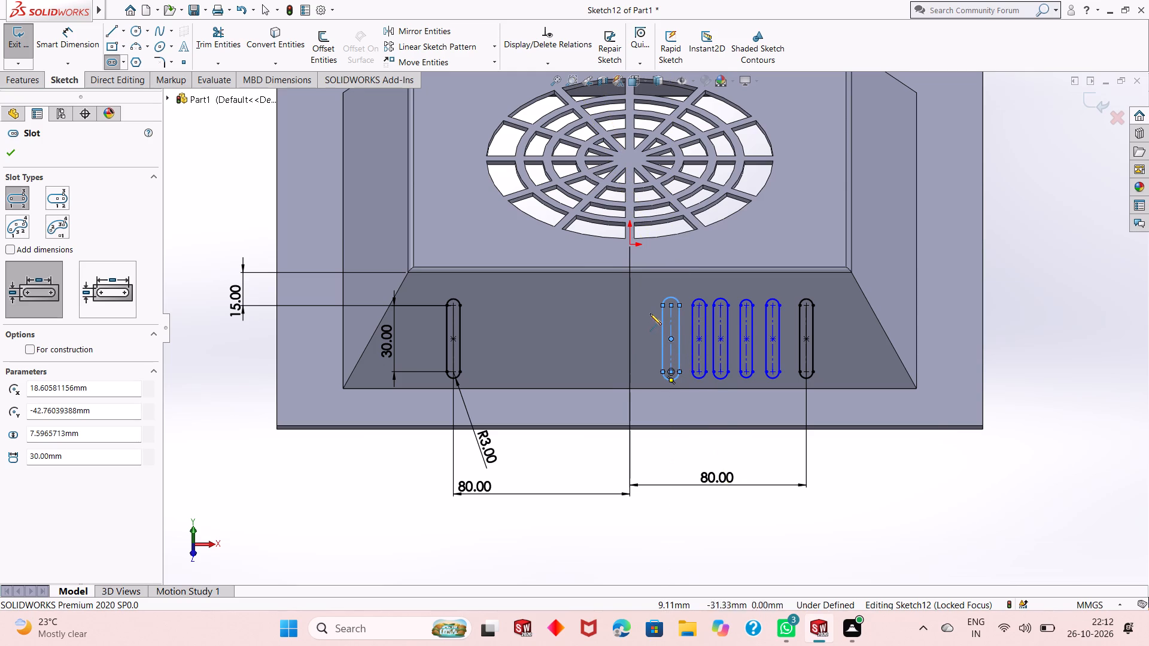
left_click(651, 305)
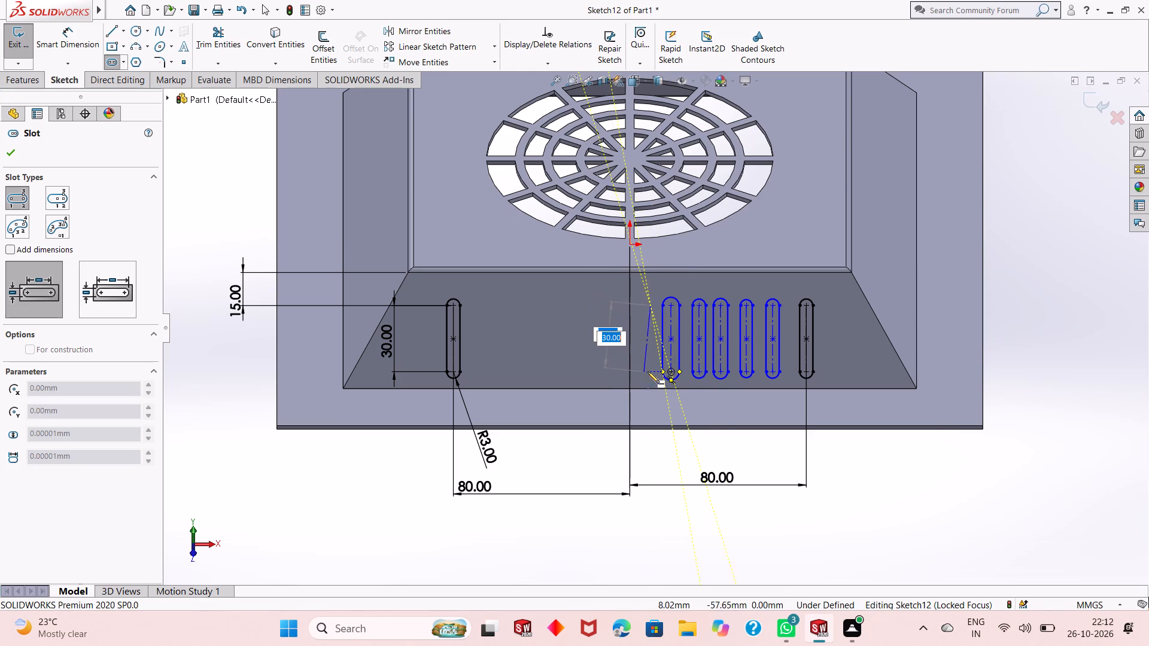
left_click(650, 373)
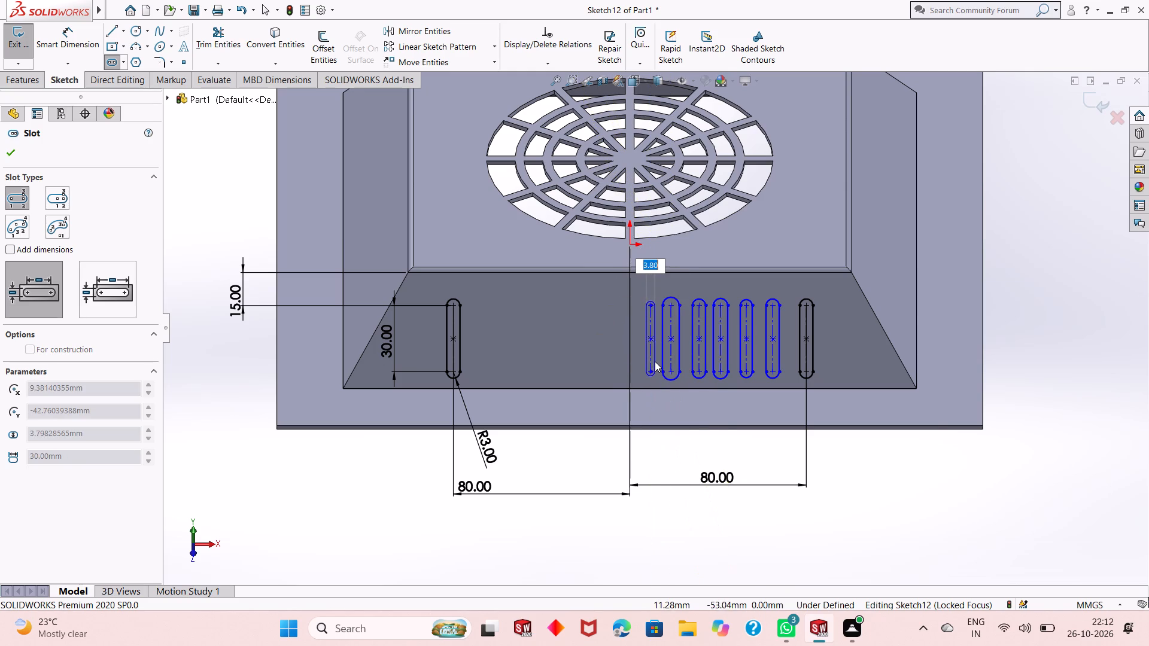
left_click(659, 356)
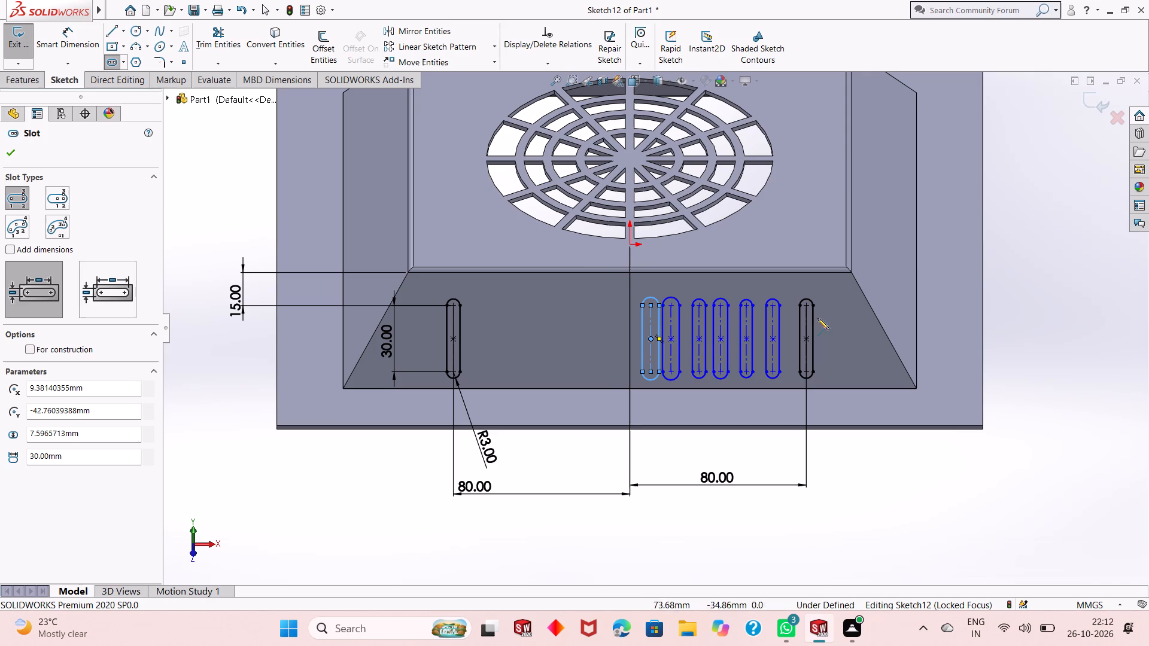
right_click(1009, 251)
left_click(1016, 258)
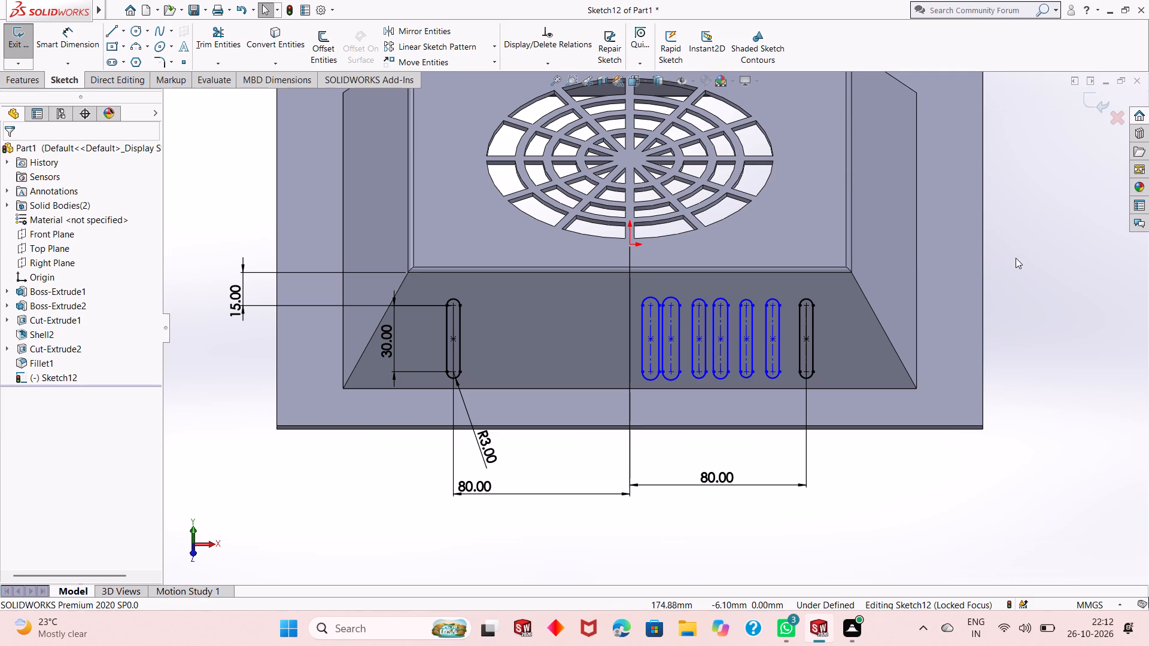
Align the upper arc centres of the six new slots and the right-hand dimensioned slot with a horizontal relation.
scroll(743, 367, "down", 1)
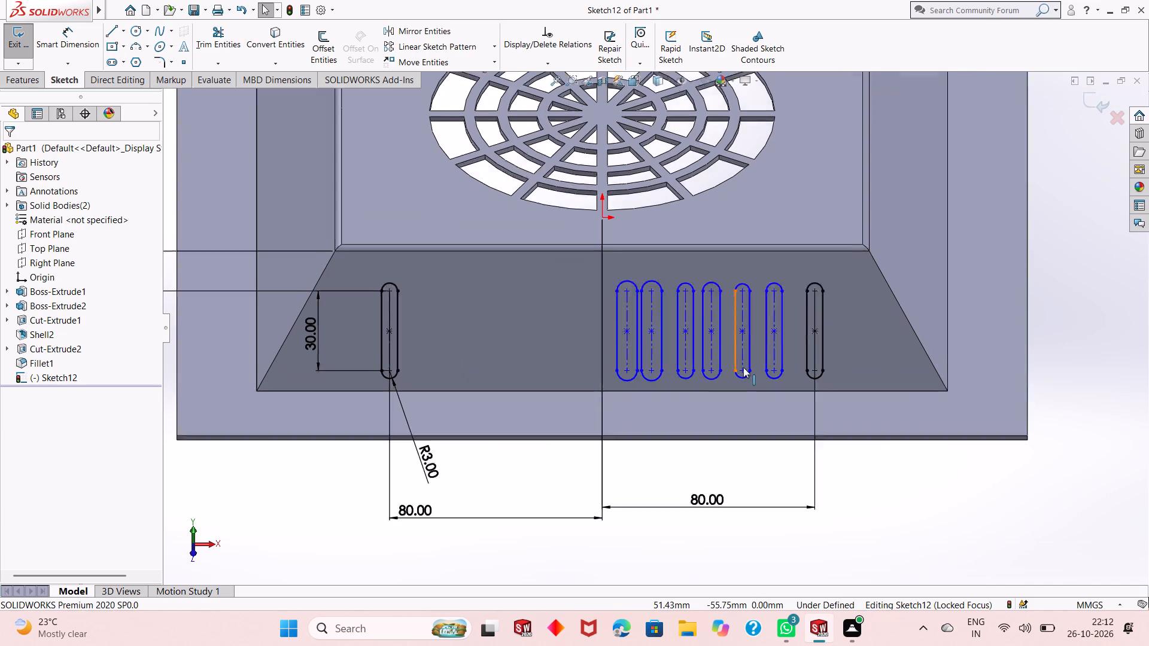
scroll(743, 367, "down", 1)
scroll(743, 355, "up", 1)
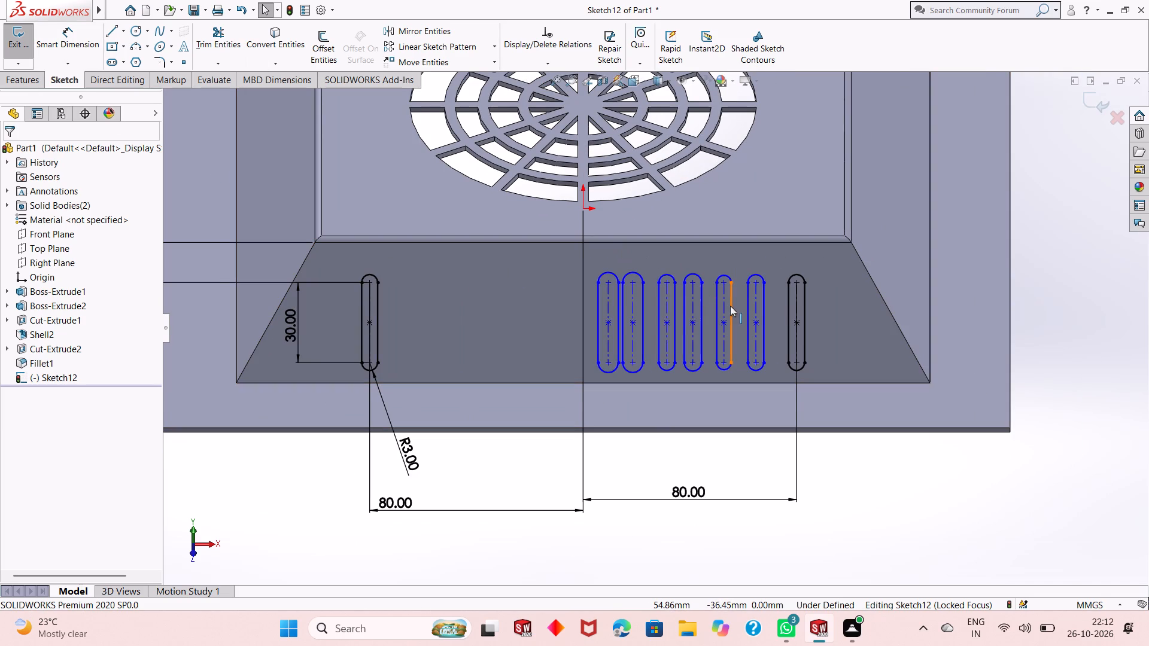
left_click(794, 284)
left_click(753, 280, "ctrl")
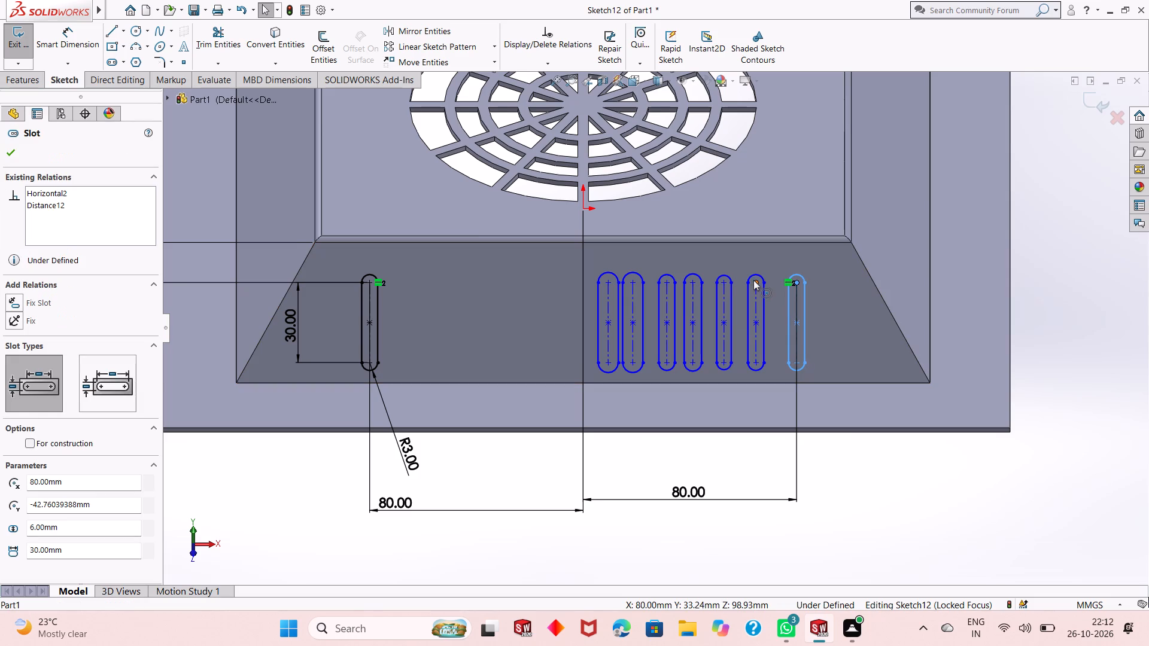
left_click(727, 283, "ctrl")
left_click(696, 282, "ctrl")
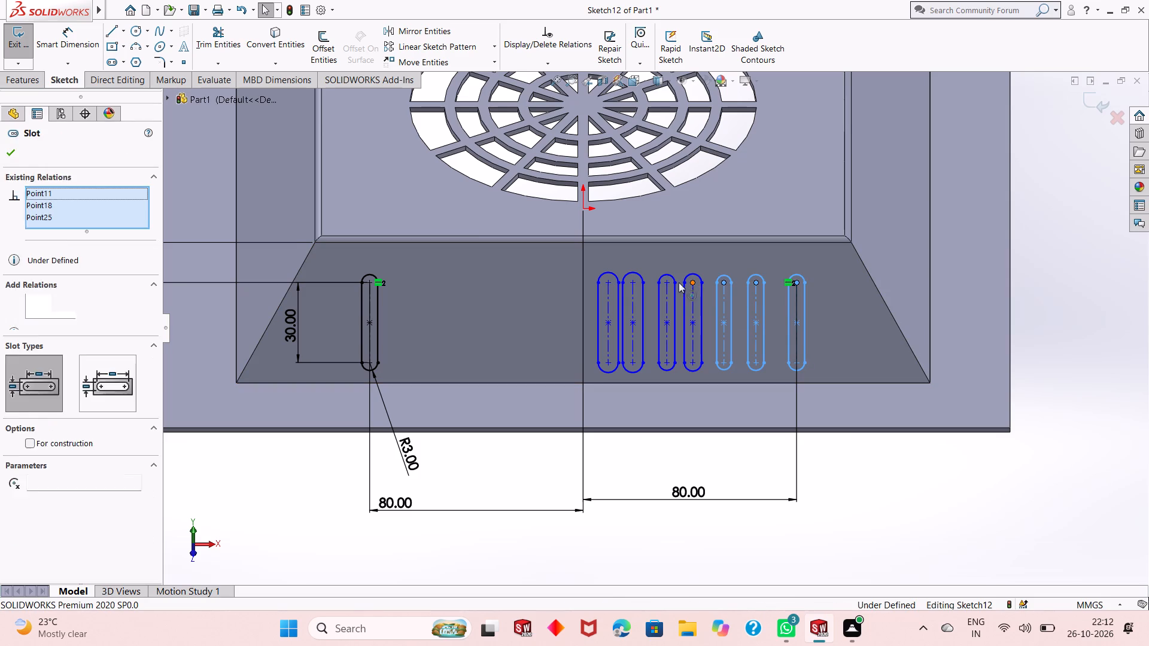
left_click(669, 282, "ctrl")
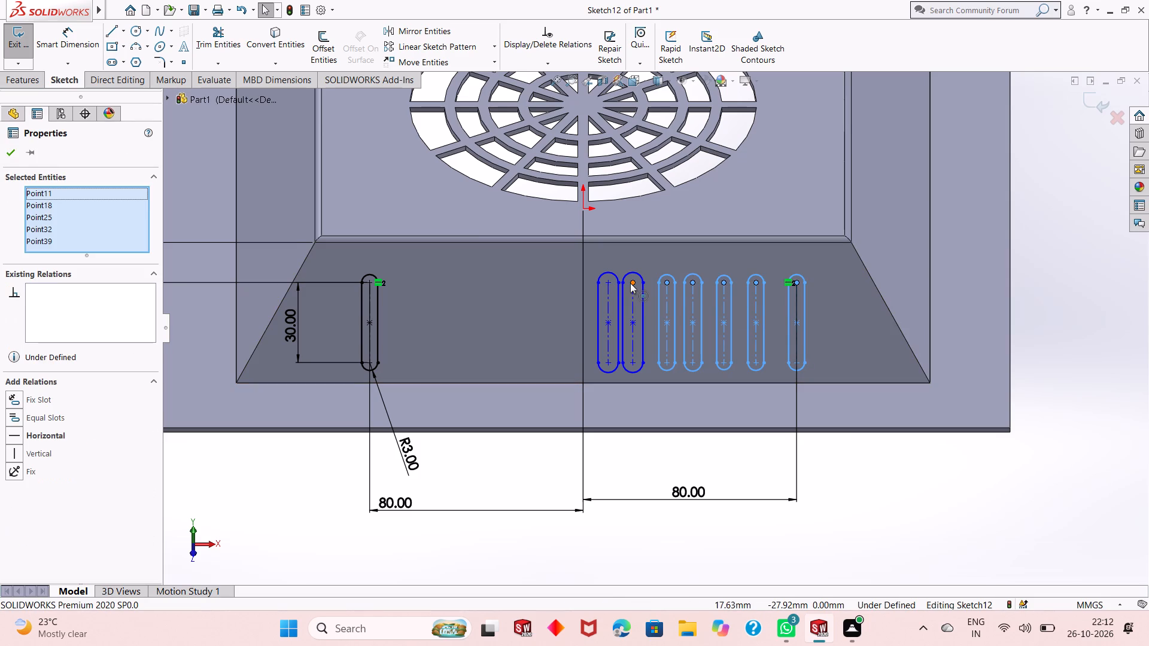
left_click(630, 283, "ctrl")
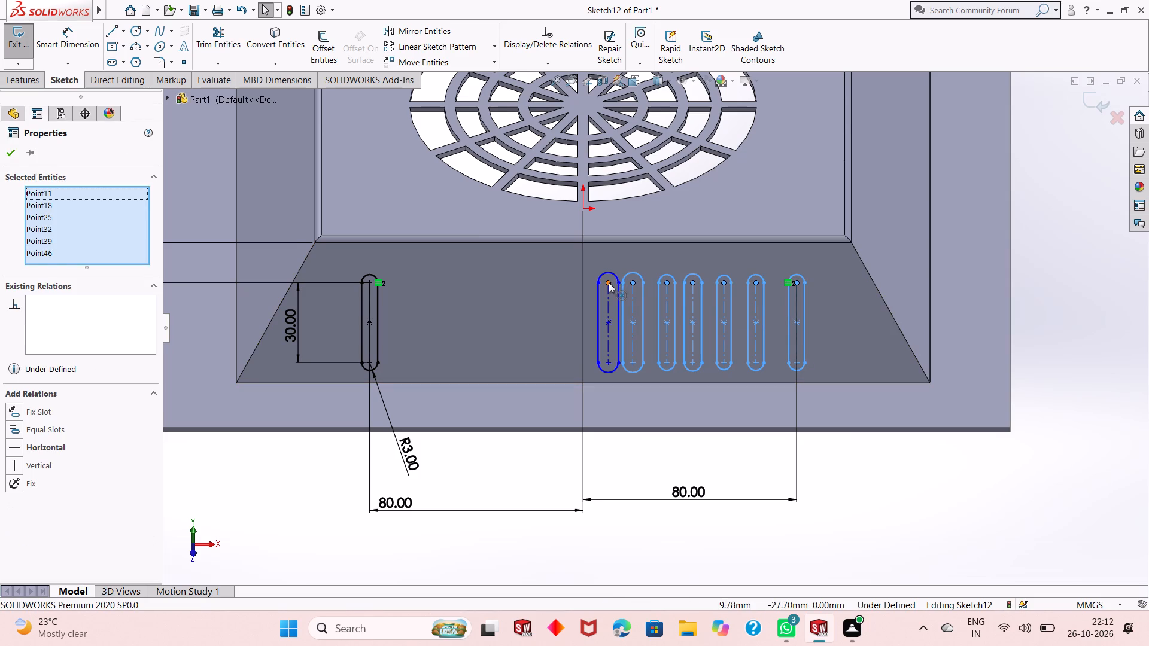
left_click(609, 282, "ctrl")
left_click(674, 227)
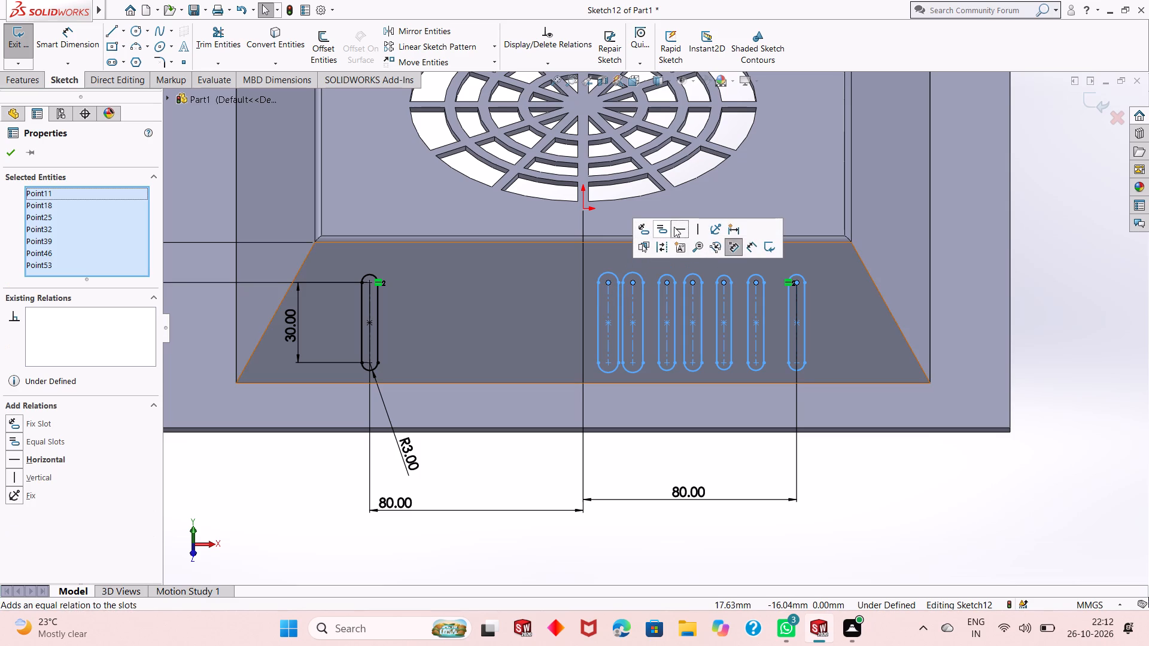
left_click(10, 158)
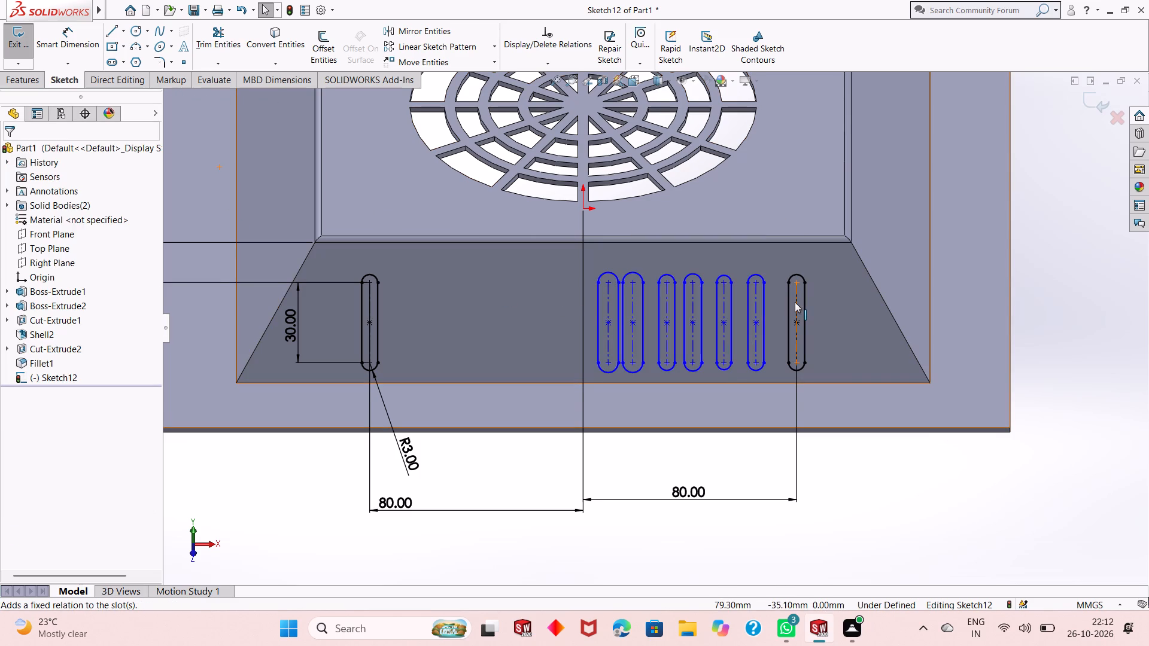
Apply an equal relation to the centrelines of the six new slots and the right-hand dimensioned slot.
left_click(795, 302)
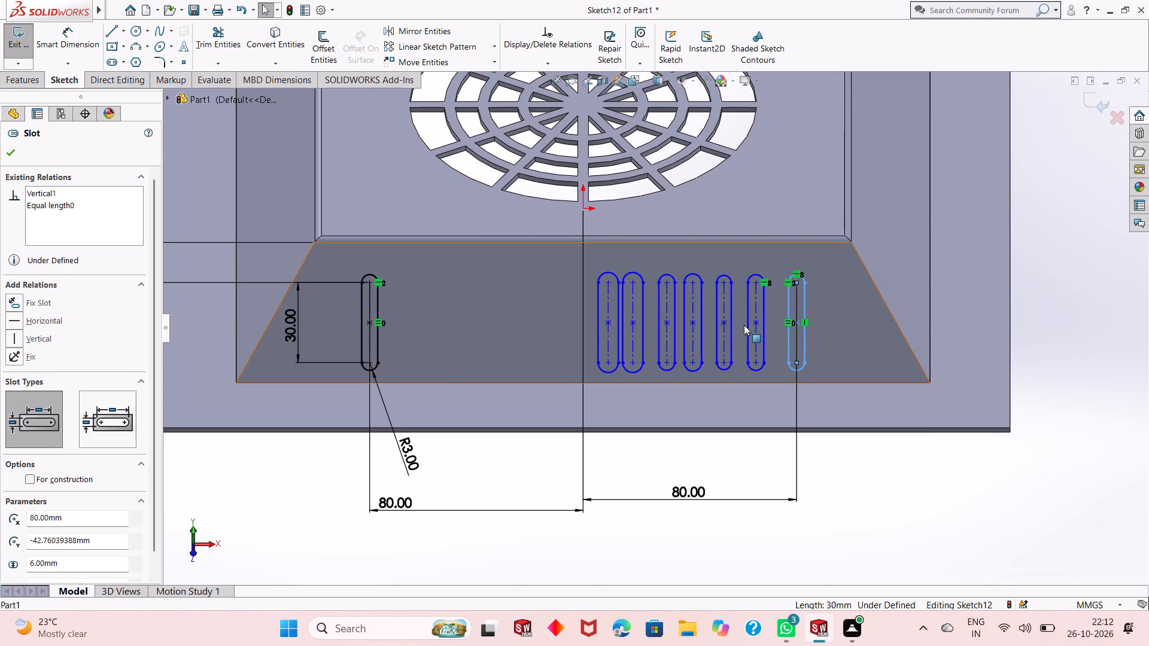
left_click(755, 307, "ctrl")
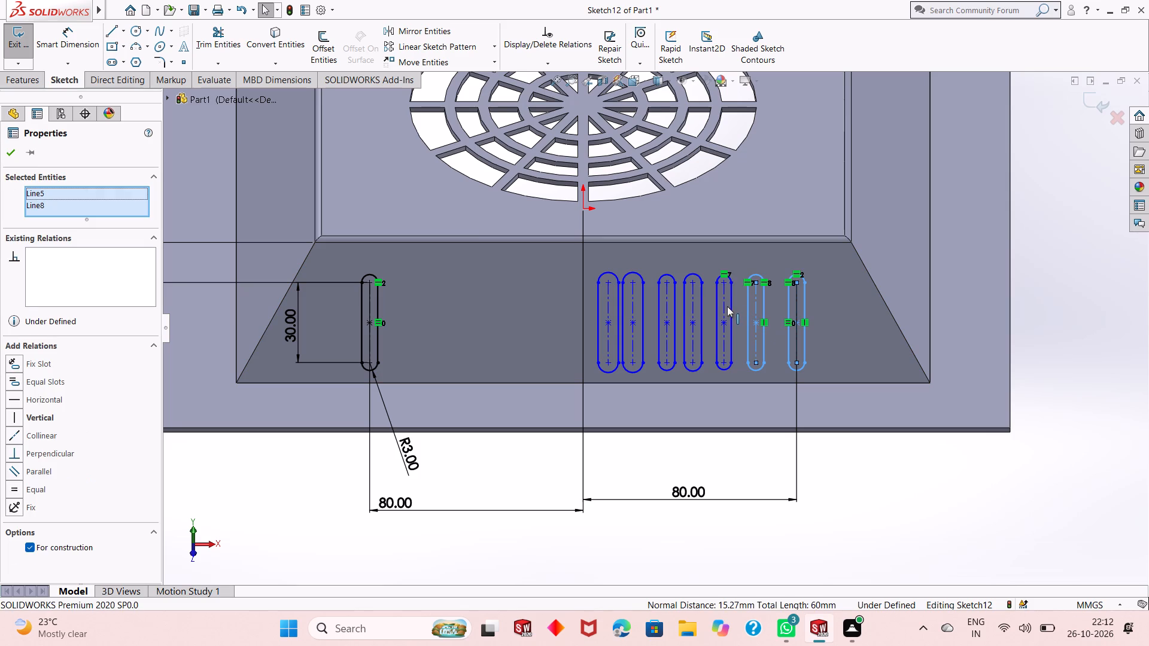
left_click(727, 307, "ctrl")
left_click(694, 307, "ctrl")
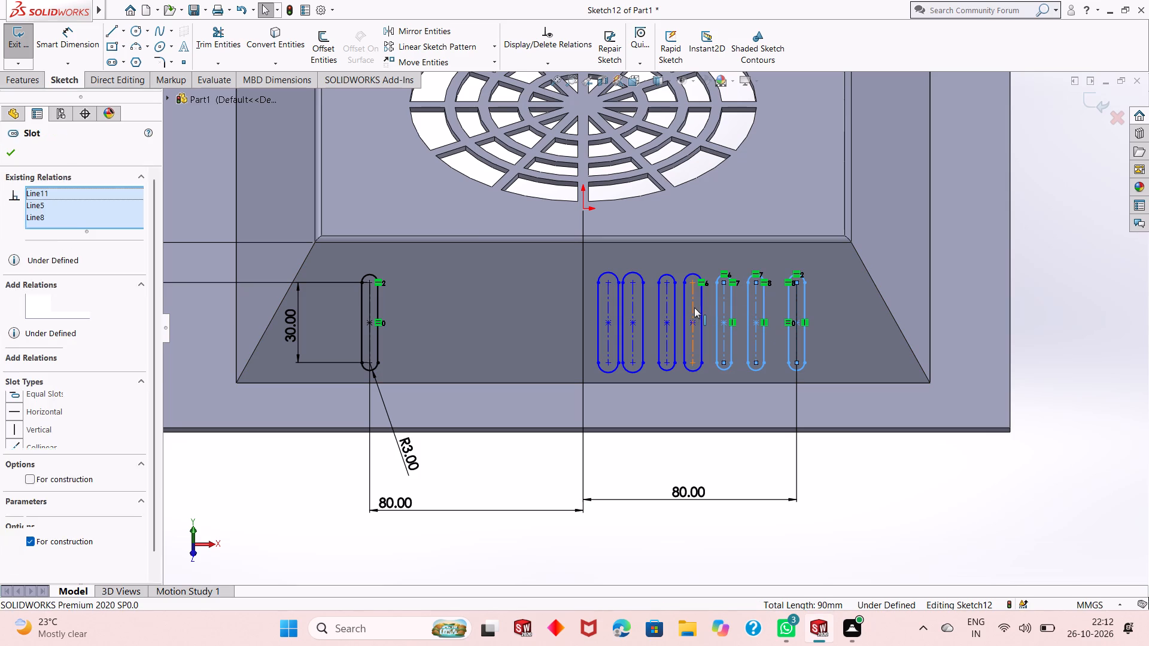
left_click(668, 313, "ctrl")
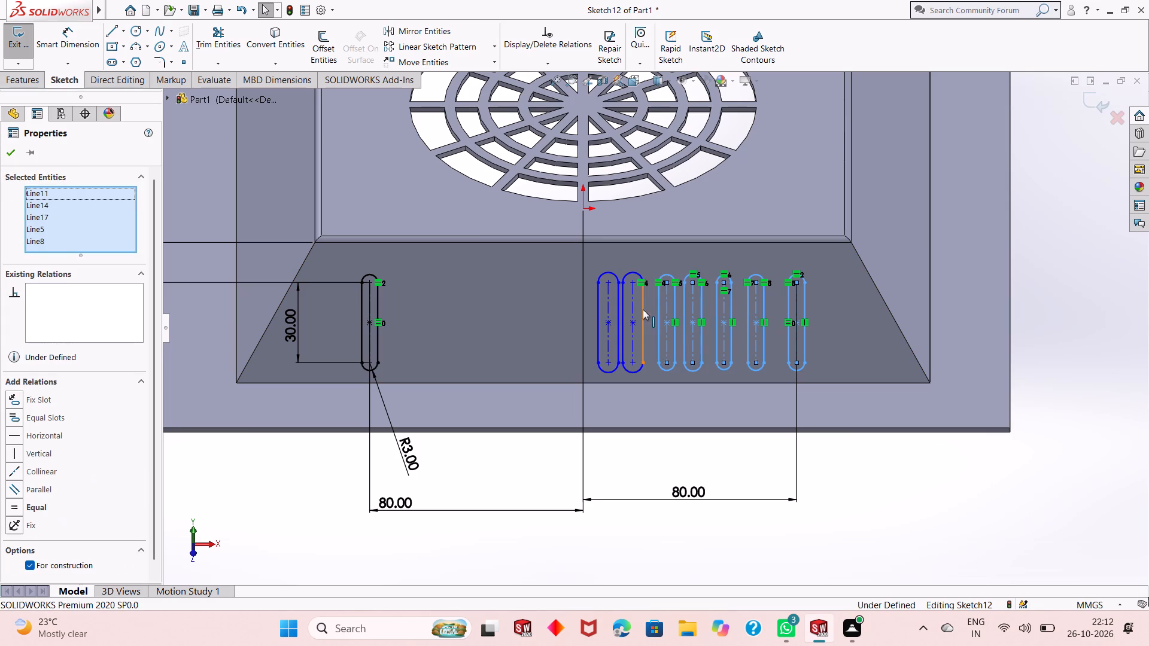
left_click(636, 302, "ctrl")
left_click(609, 293, "ctrl")
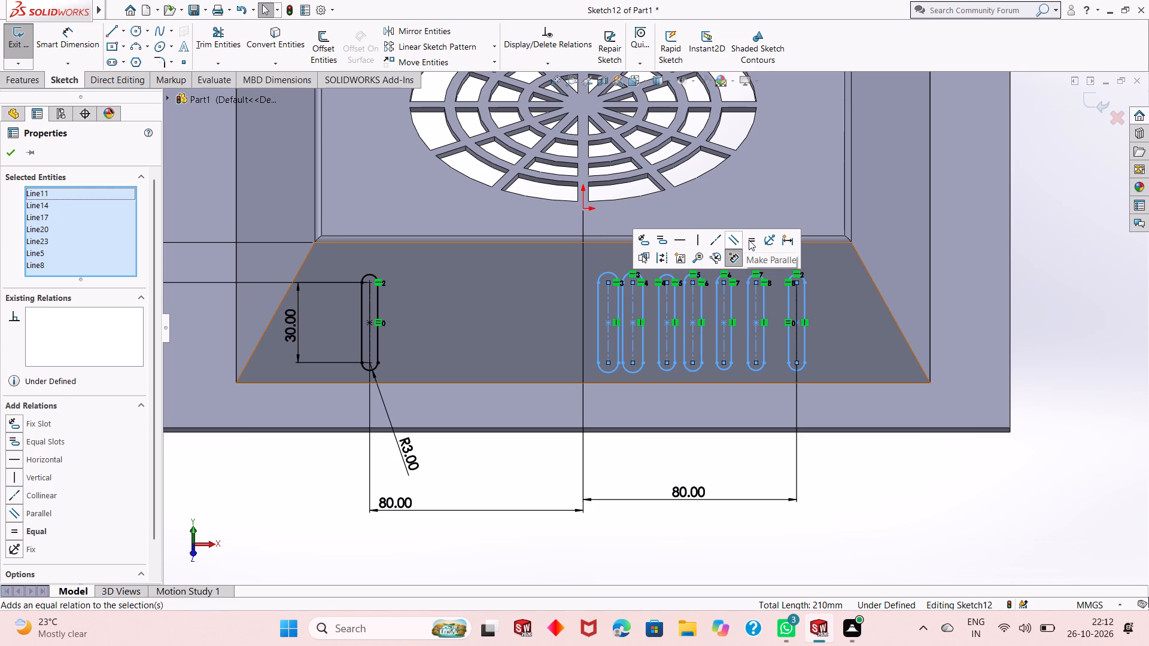
left_click(749, 240)
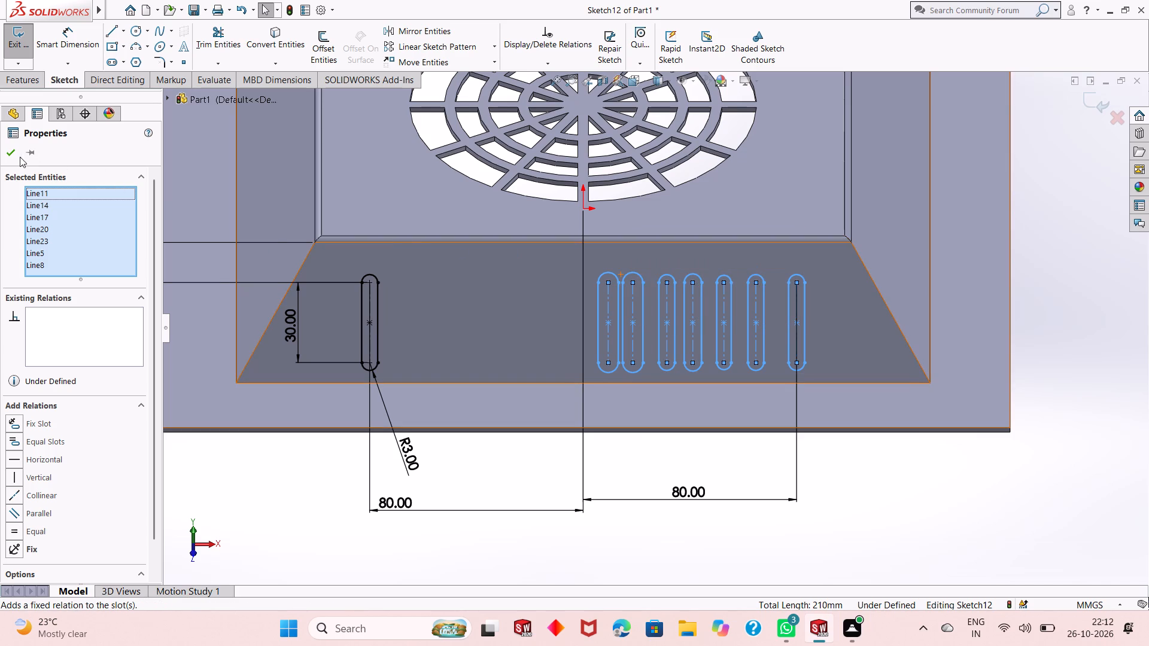
Apply an equal relation to the lower end arcs of the six new slots and the right-hand dimensioned slot.
left_click(16, 154)
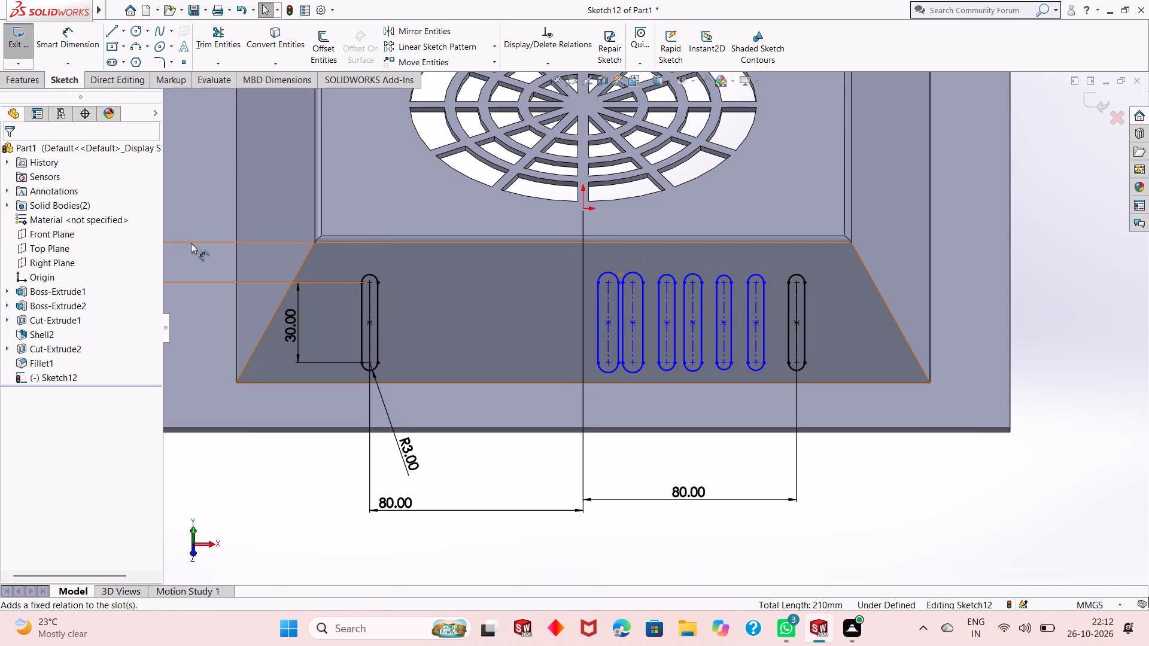
left_click(609, 372)
left_click(624, 369, "ctrl")
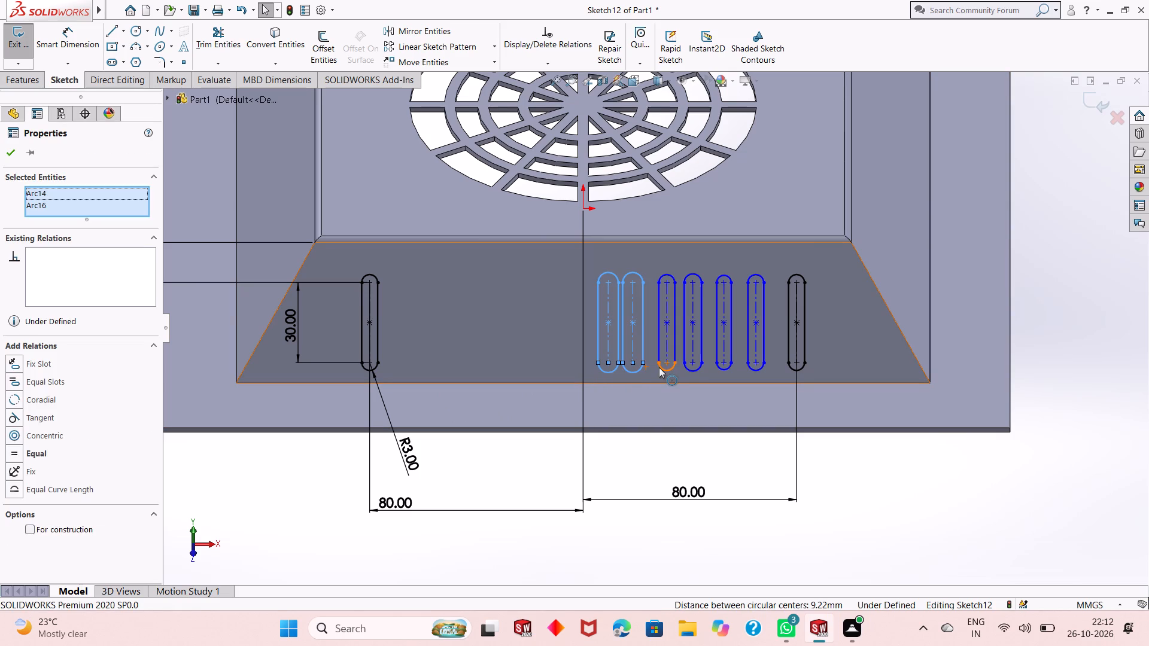
left_click(661, 367, "ctrl")
left_click(685, 367, "ctrl")
left_click(717, 367, "ctrl")
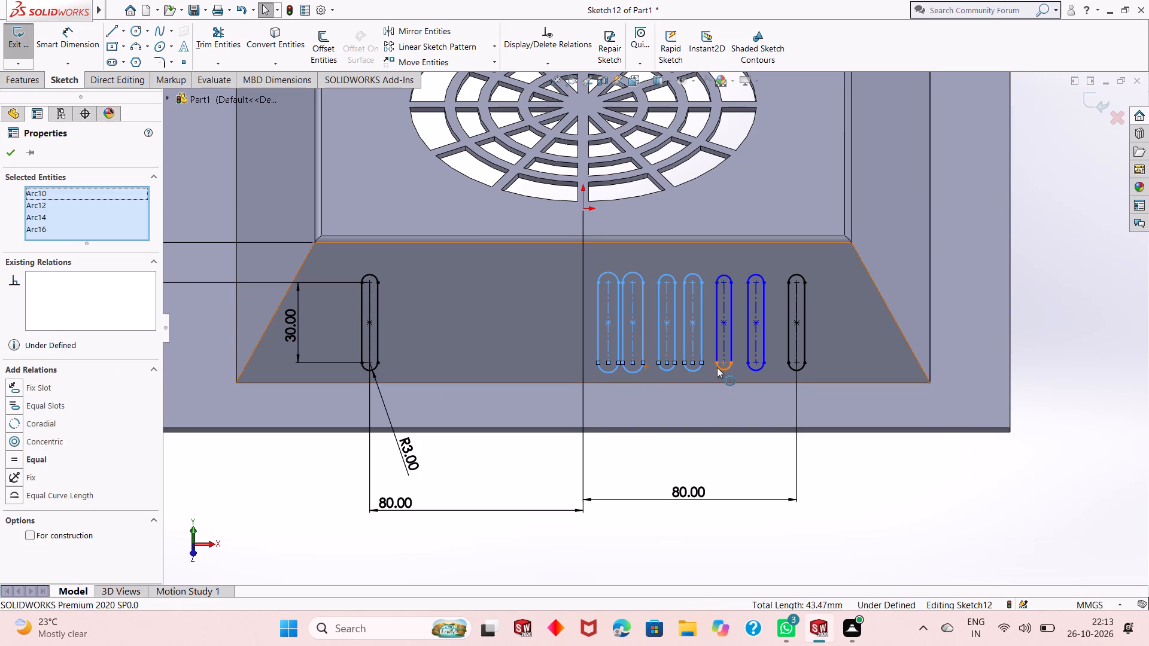
left_click(747, 367, "ctrl")
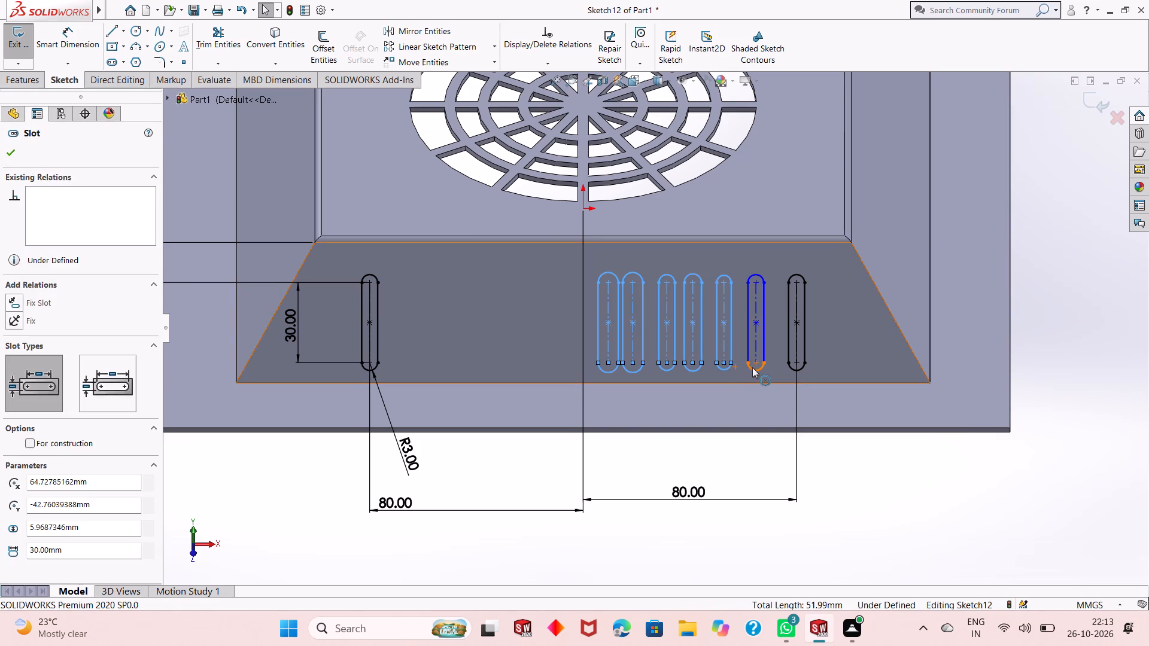
left_click(790, 367, "ctrl")
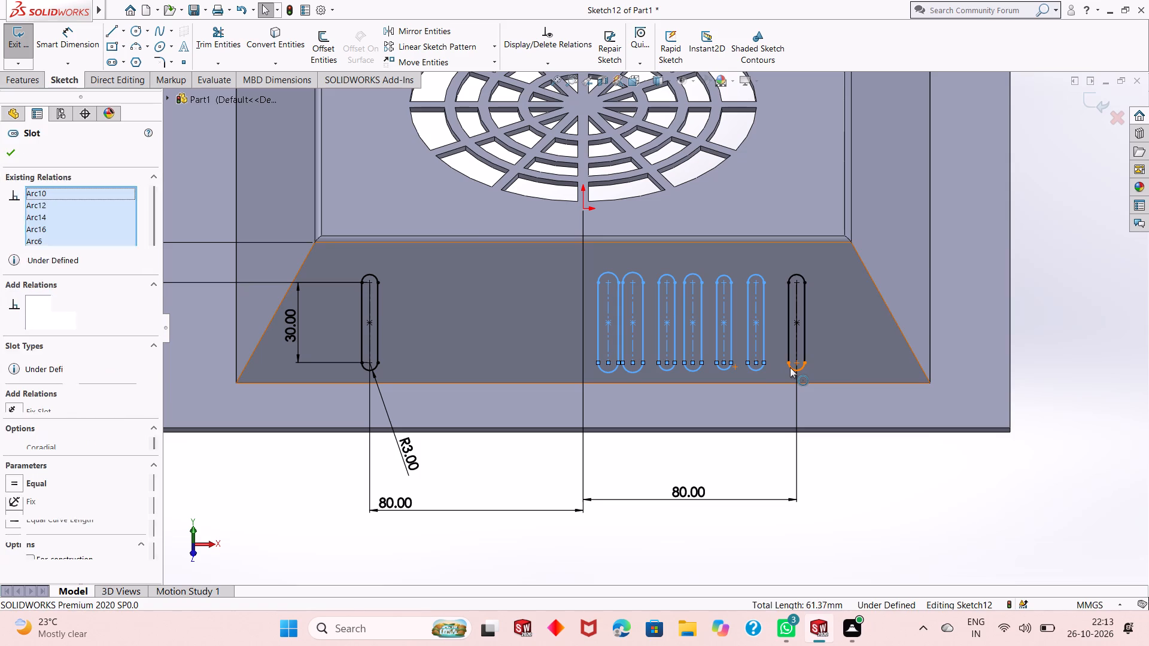
left_click(895, 310)
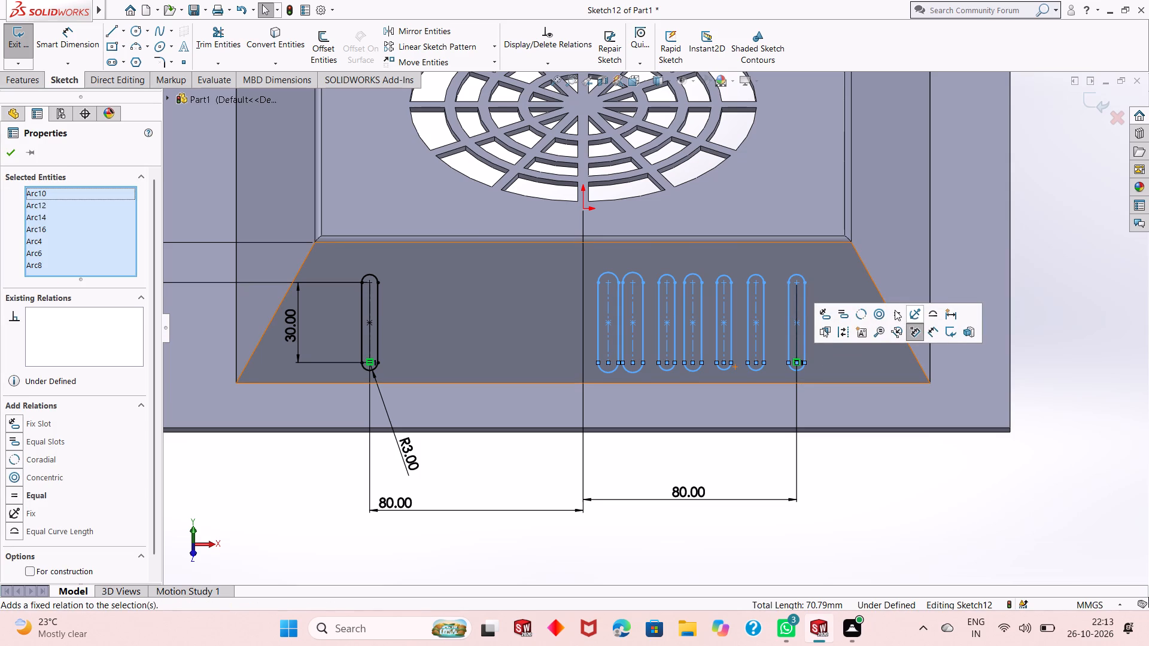
left_click(2, 151)
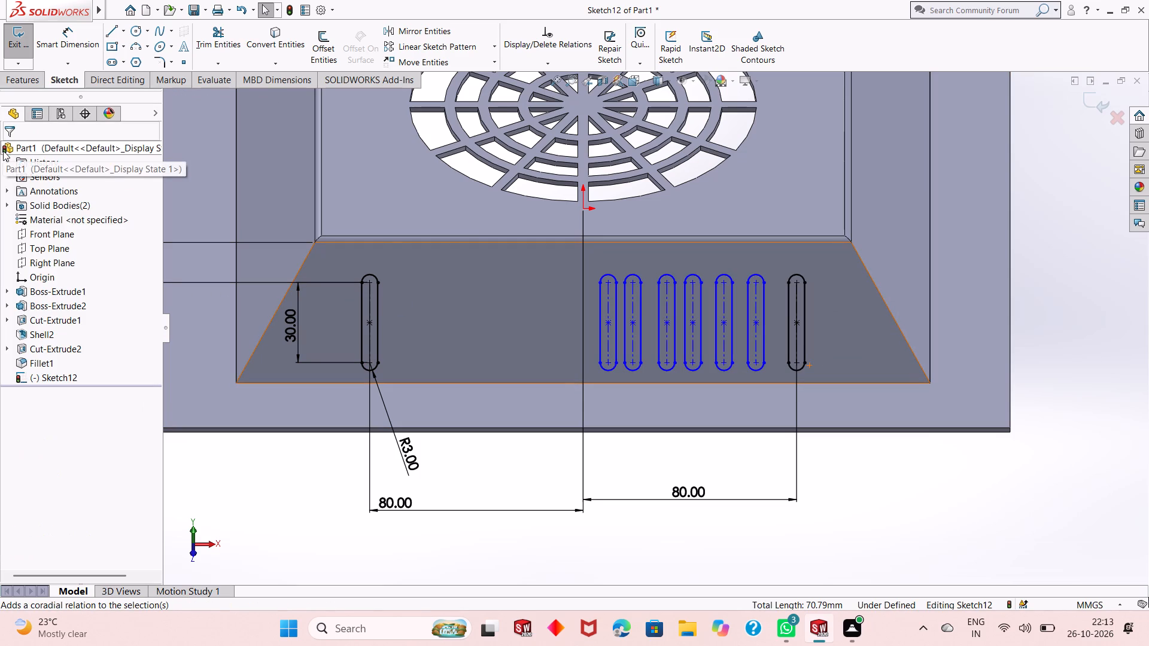
Dimension the spacing between the outermost right-hand slot and its neighbour, and between that neighbour and the third slot, at 10 mm each.
scroll(637, 346, "down", 1)
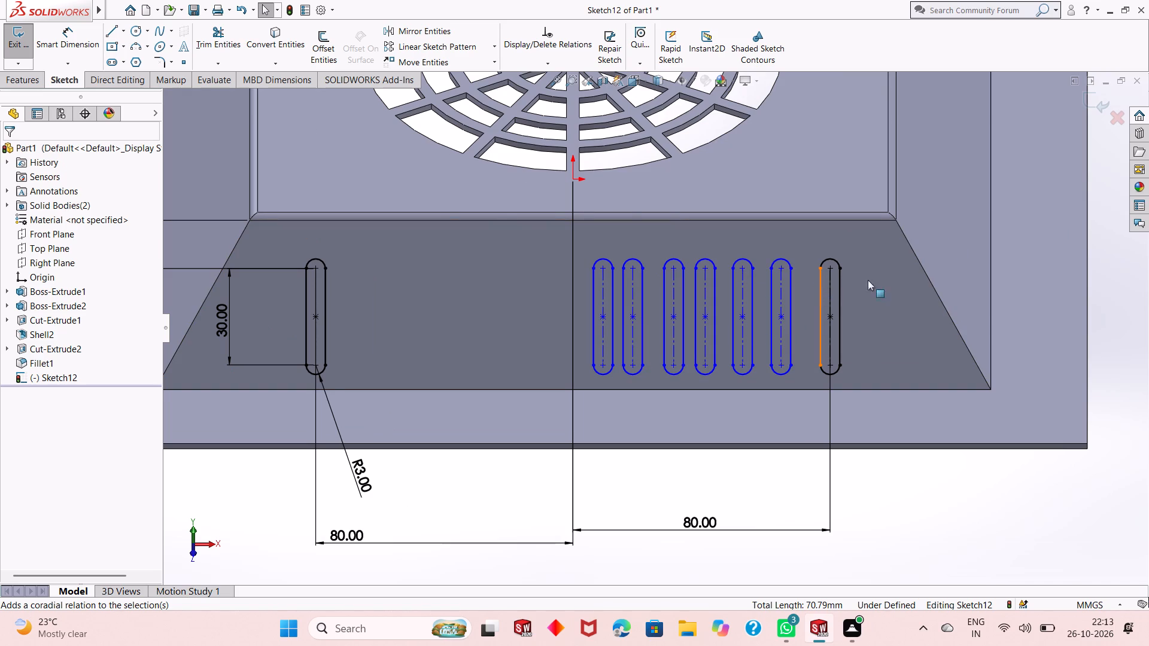
left_click(47, 44)
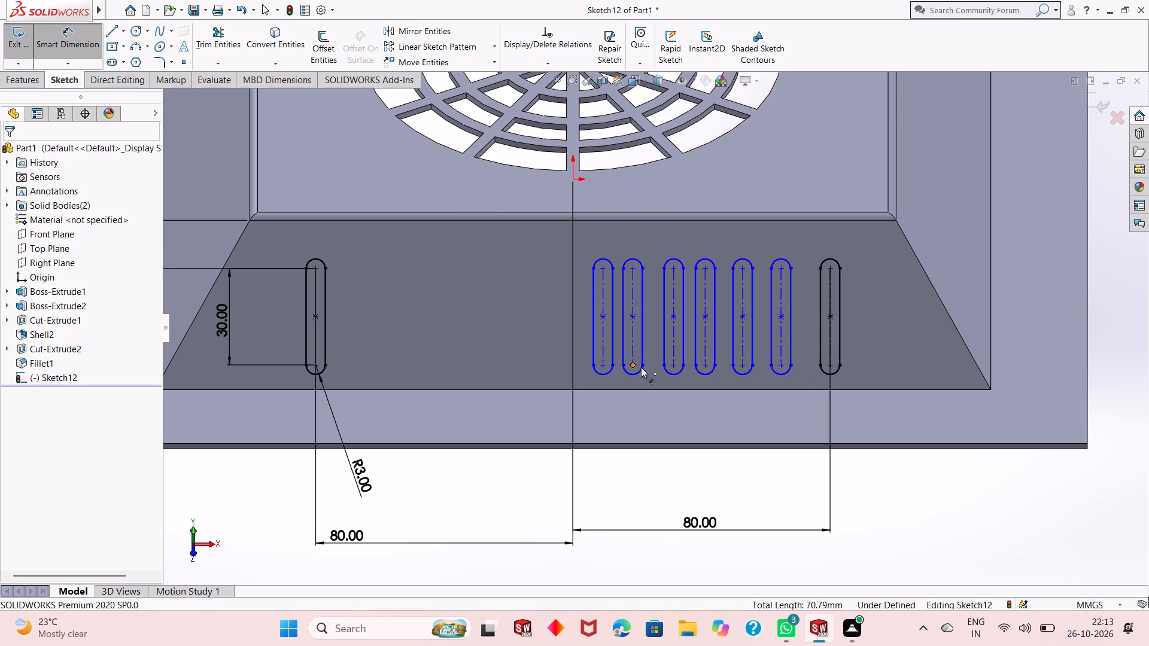
scroll(680, 349, "down", 1)
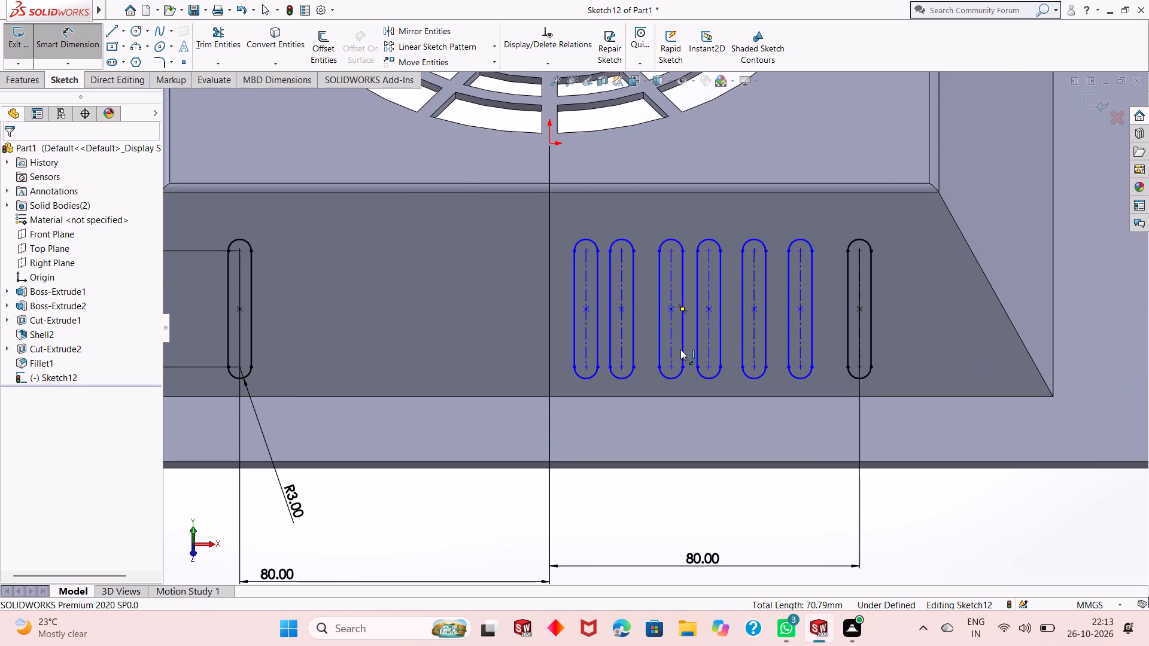
scroll(698, 358, "up", 1)
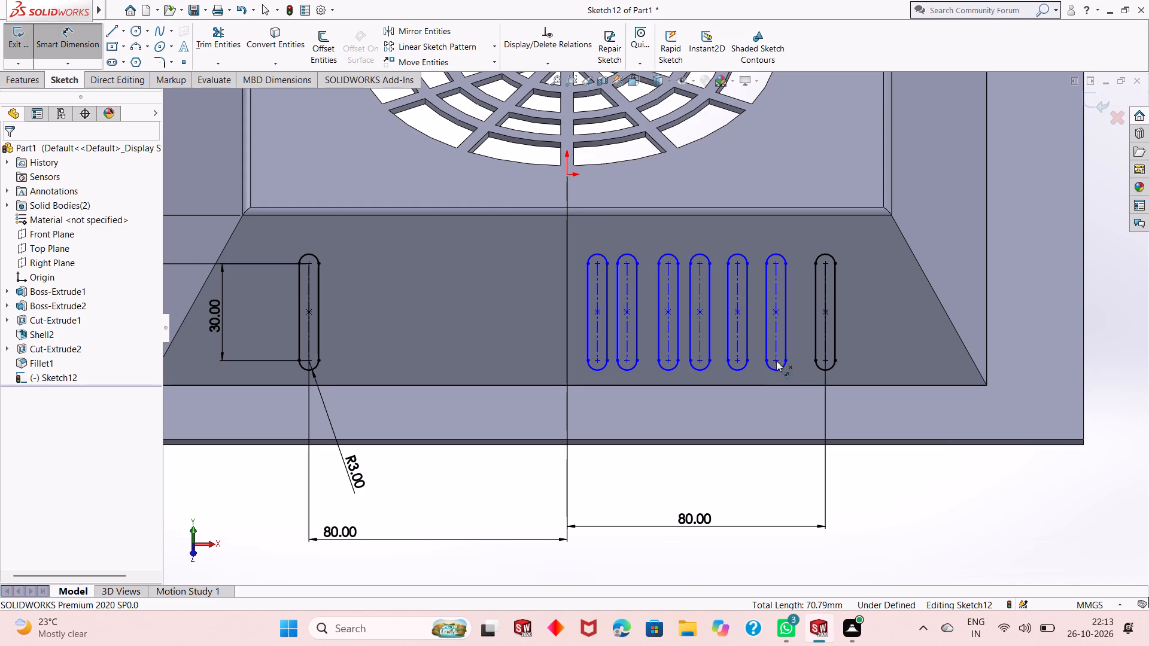
left_click(776, 361)
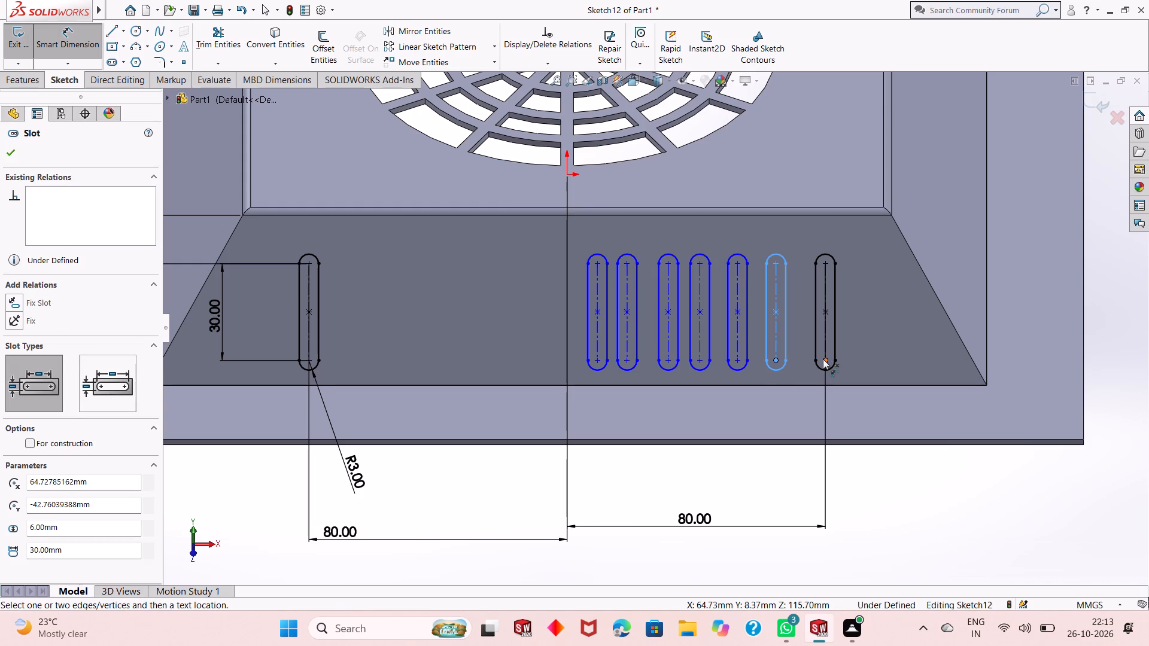
left_click(823, 359)
left_click(866, 487)
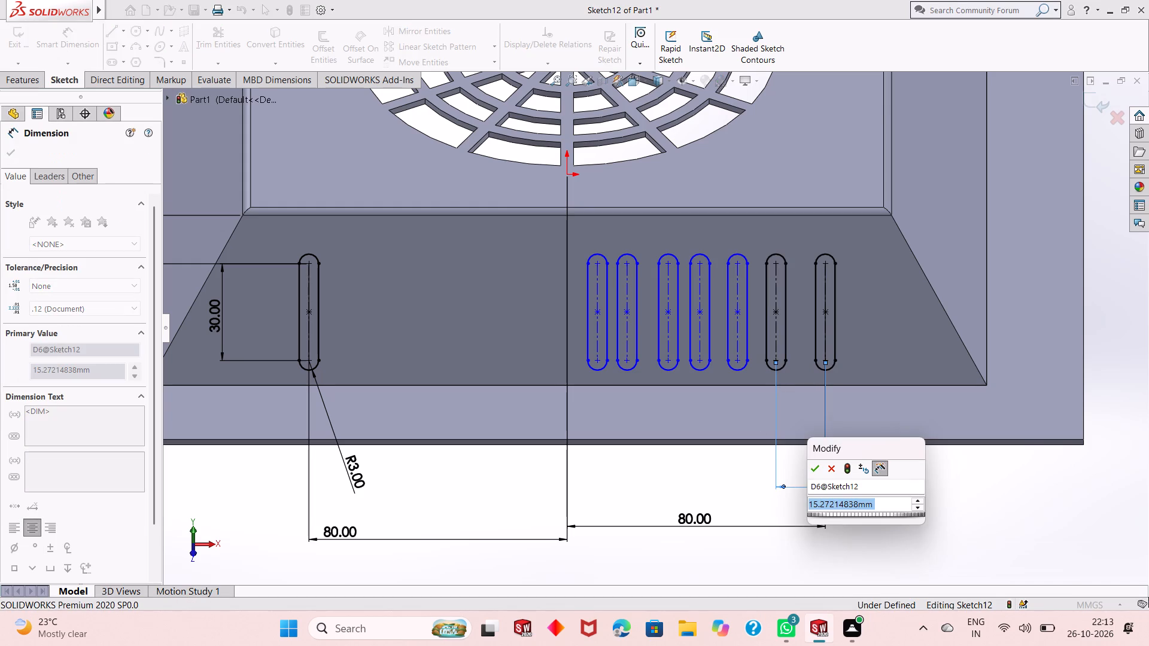
type("10")
key("Return")
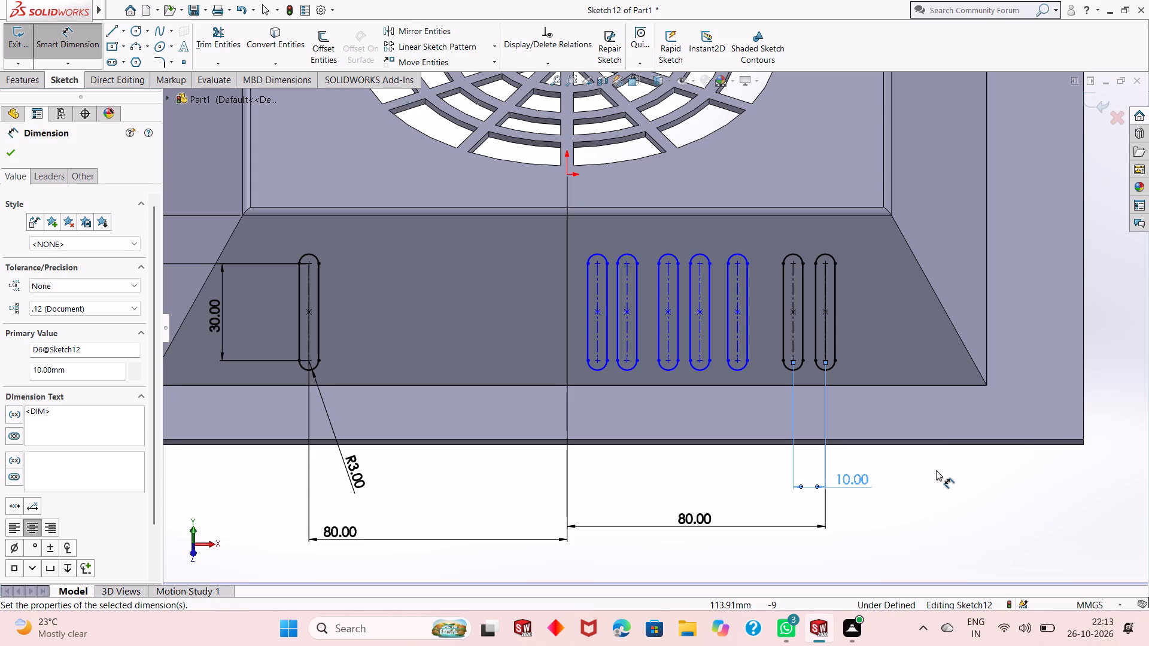
left_click(740, 356)
left_click(791, 353)
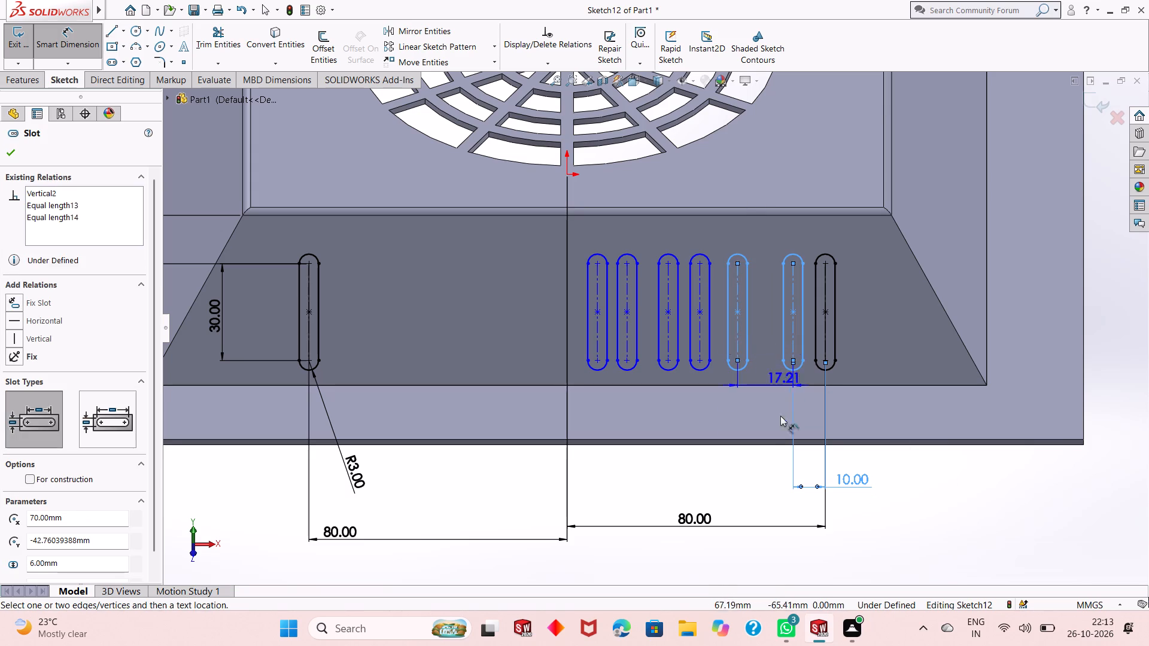
left_click(763, 495)
type("10")
key("Return")
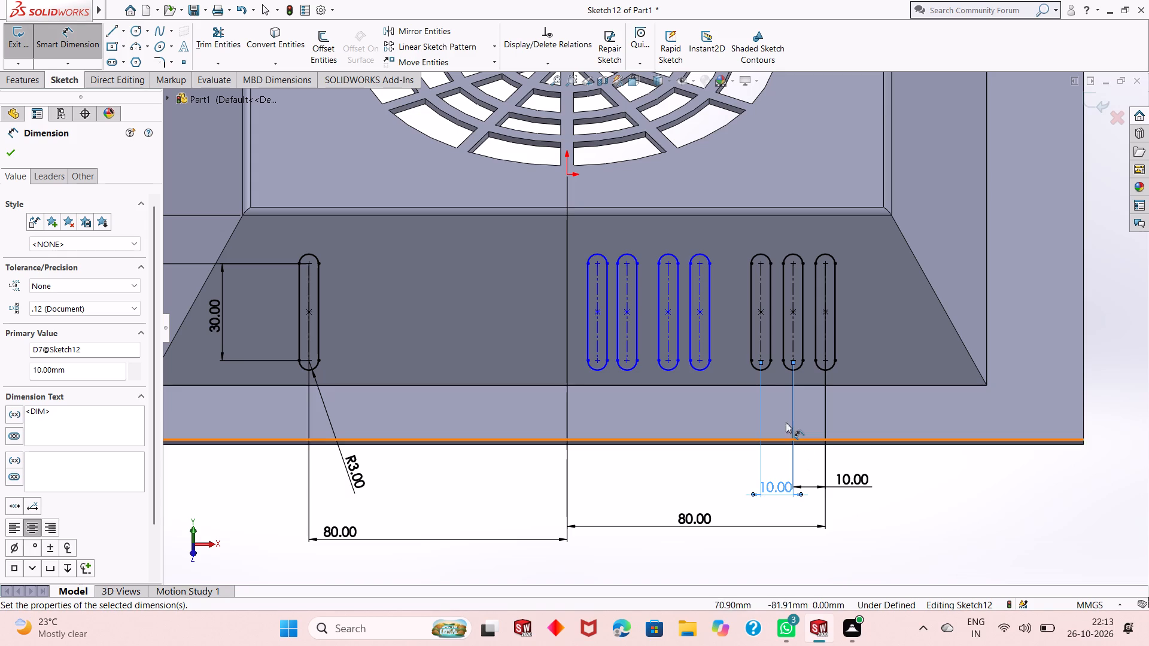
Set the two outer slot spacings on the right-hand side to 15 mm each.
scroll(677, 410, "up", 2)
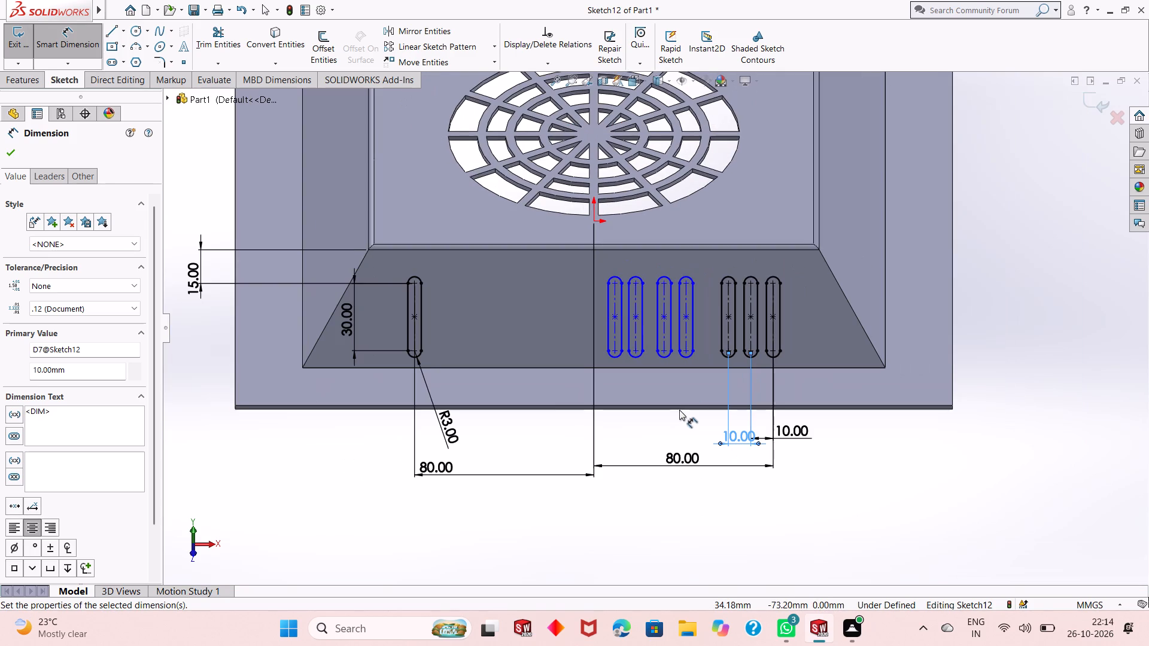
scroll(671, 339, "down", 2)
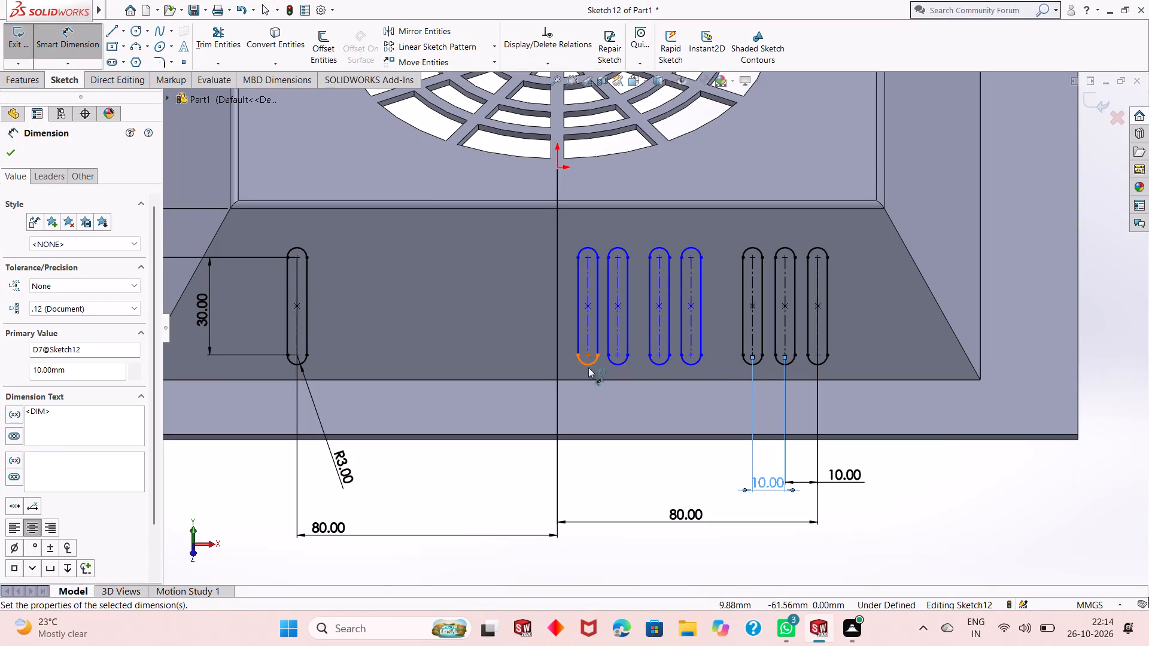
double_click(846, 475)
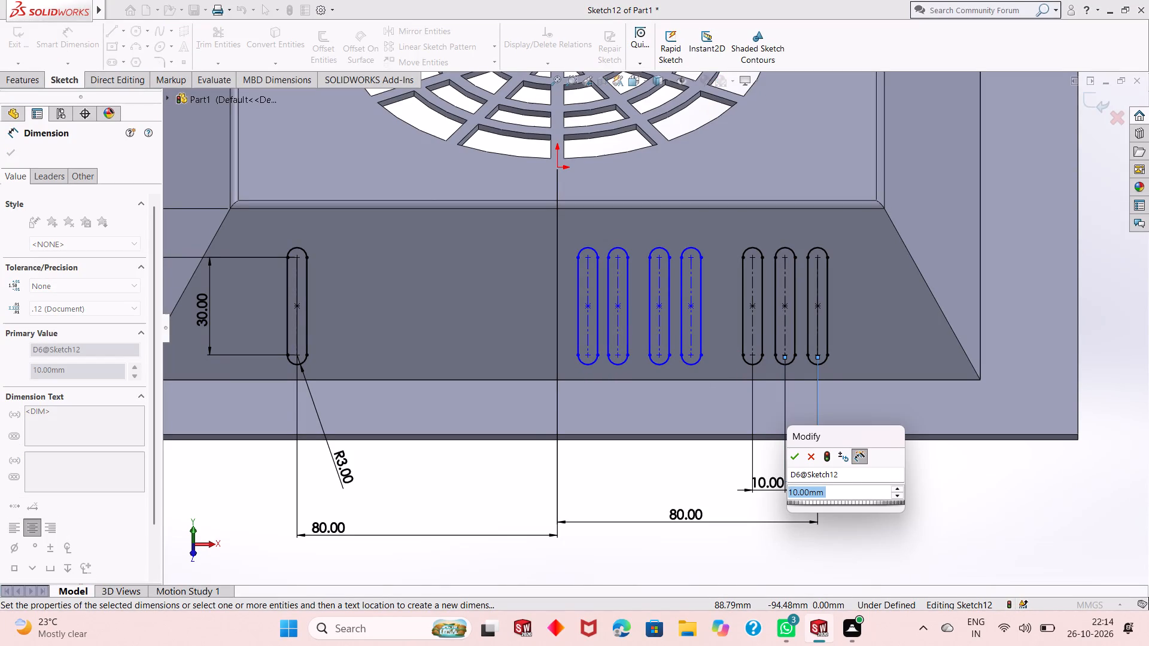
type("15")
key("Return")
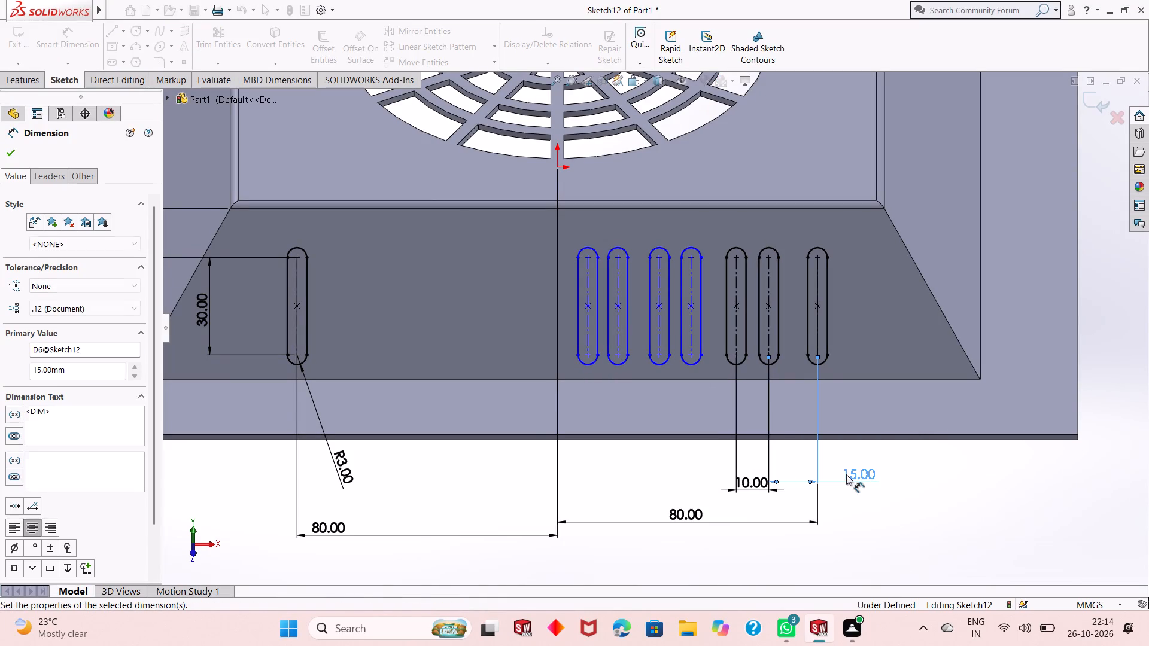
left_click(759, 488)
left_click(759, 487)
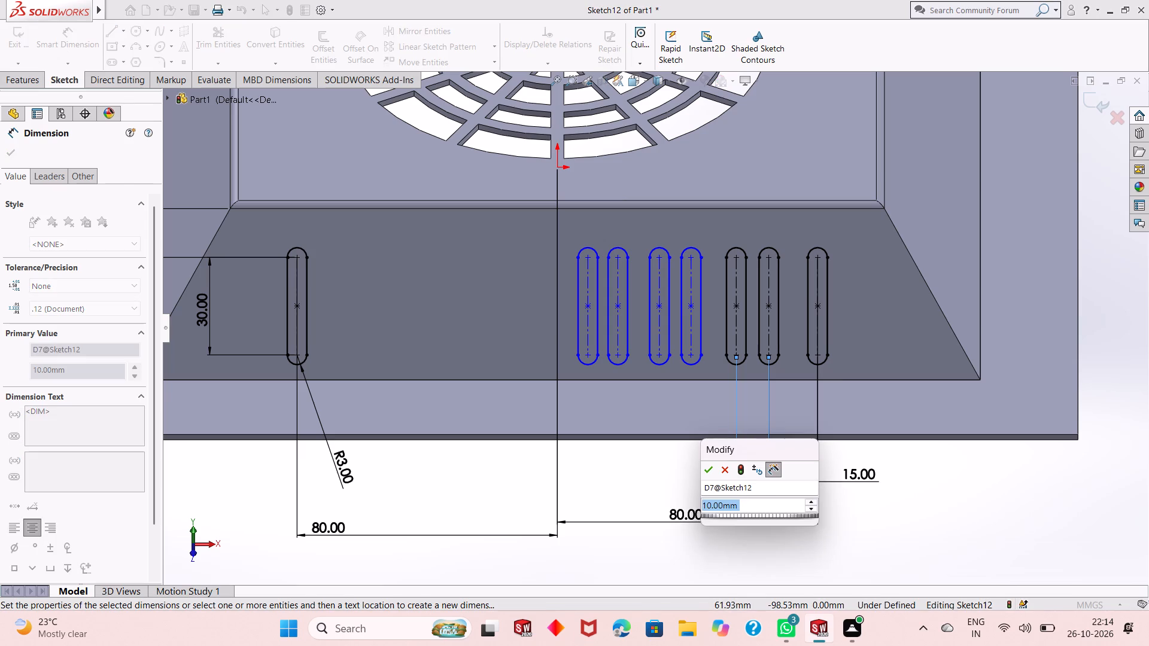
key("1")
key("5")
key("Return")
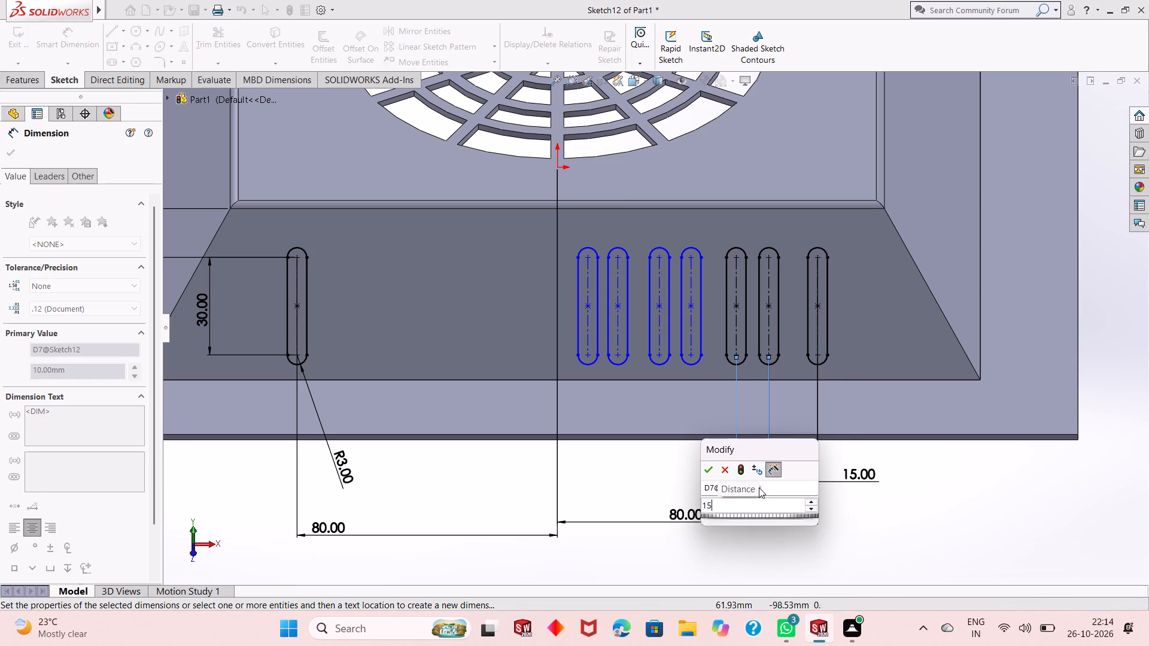
Dimension the spacing between the third and fourth slots from the right-hand end at 15 mm.
left_click(690, 322)
left_click(718, 308)
left_click(707, 467)
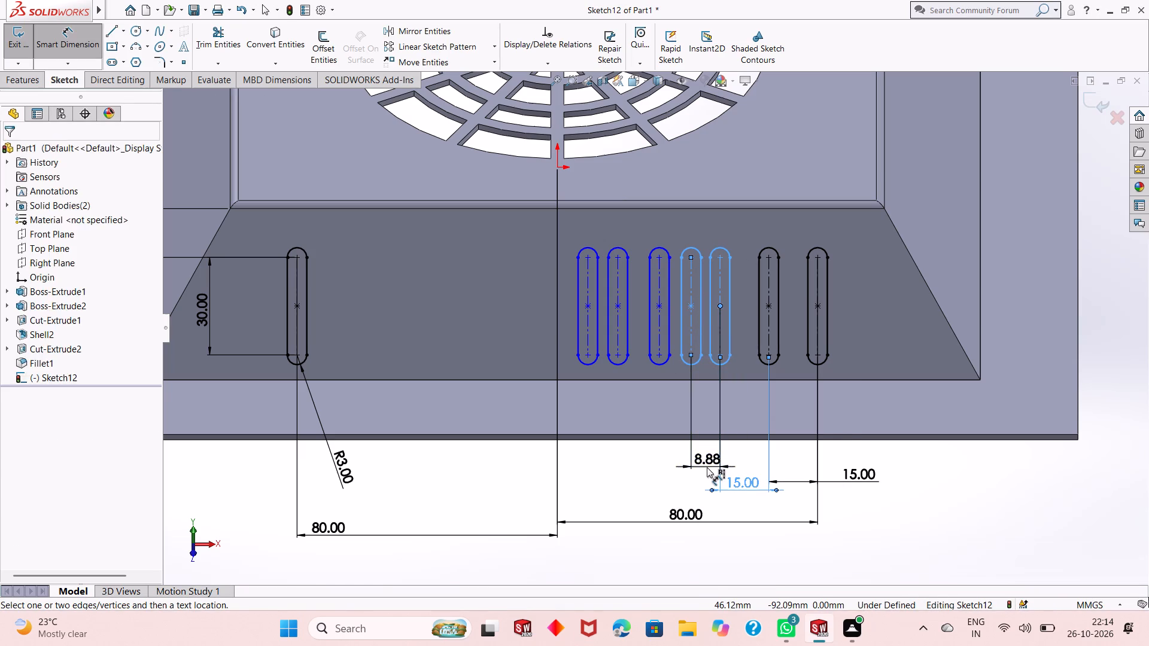
type("15")
key("Return")
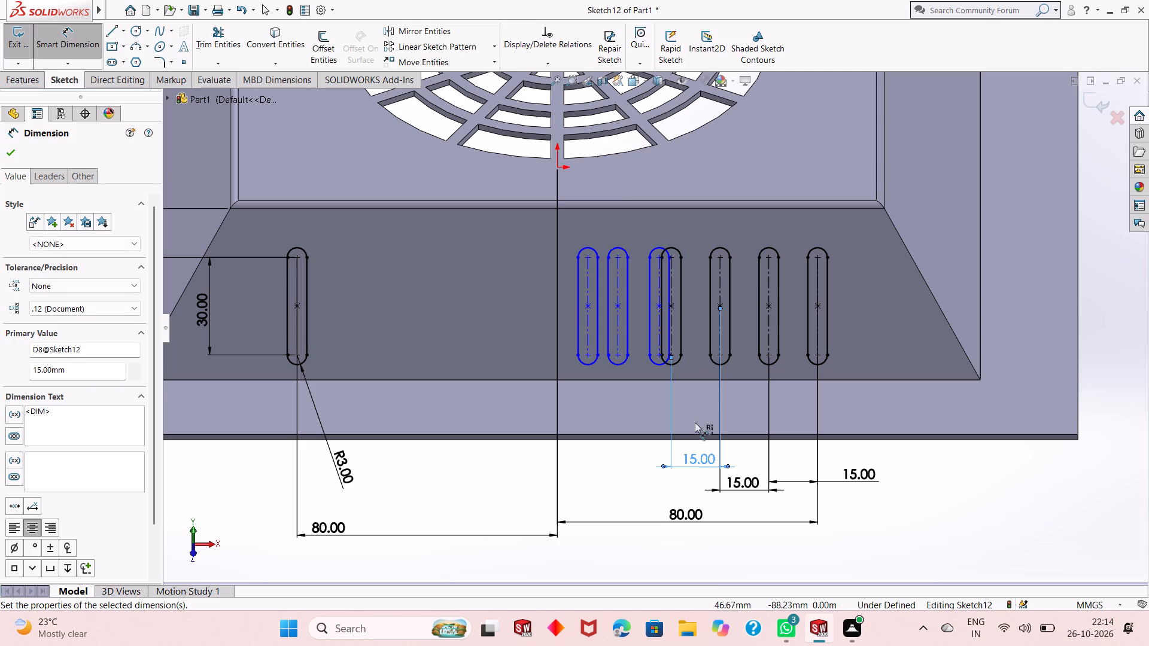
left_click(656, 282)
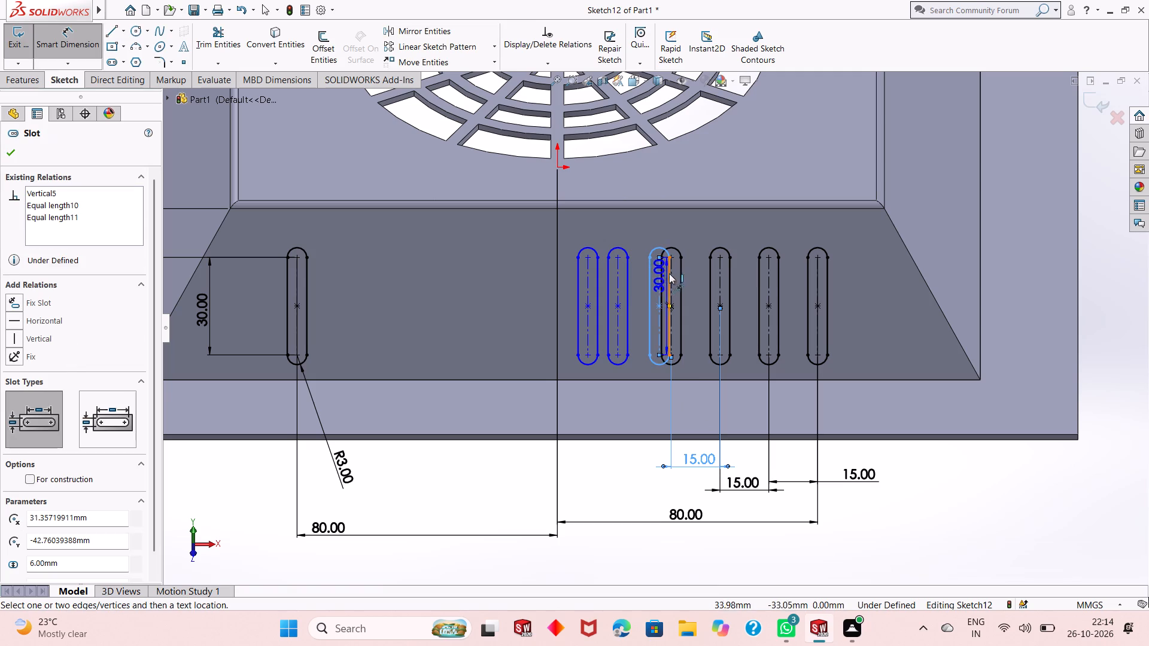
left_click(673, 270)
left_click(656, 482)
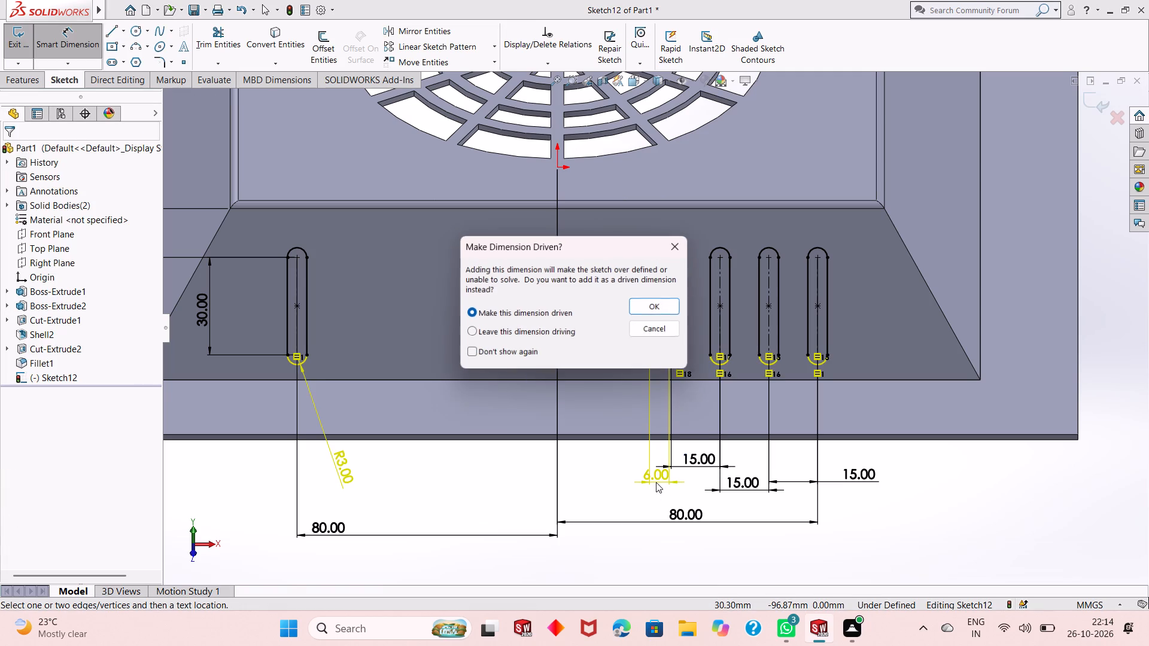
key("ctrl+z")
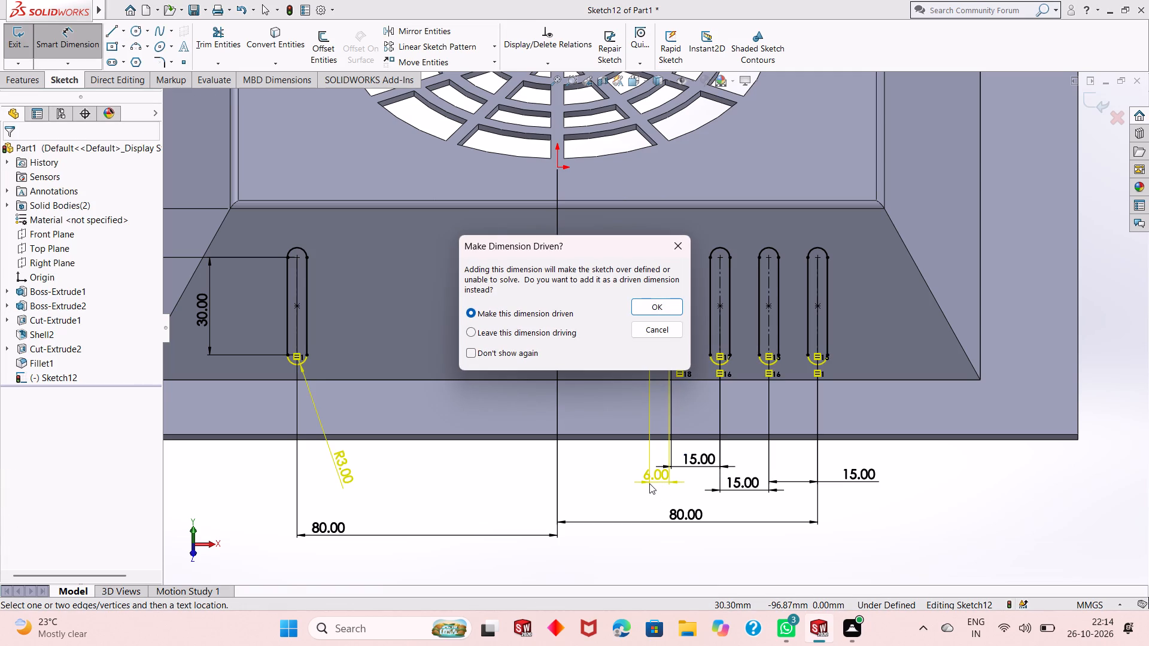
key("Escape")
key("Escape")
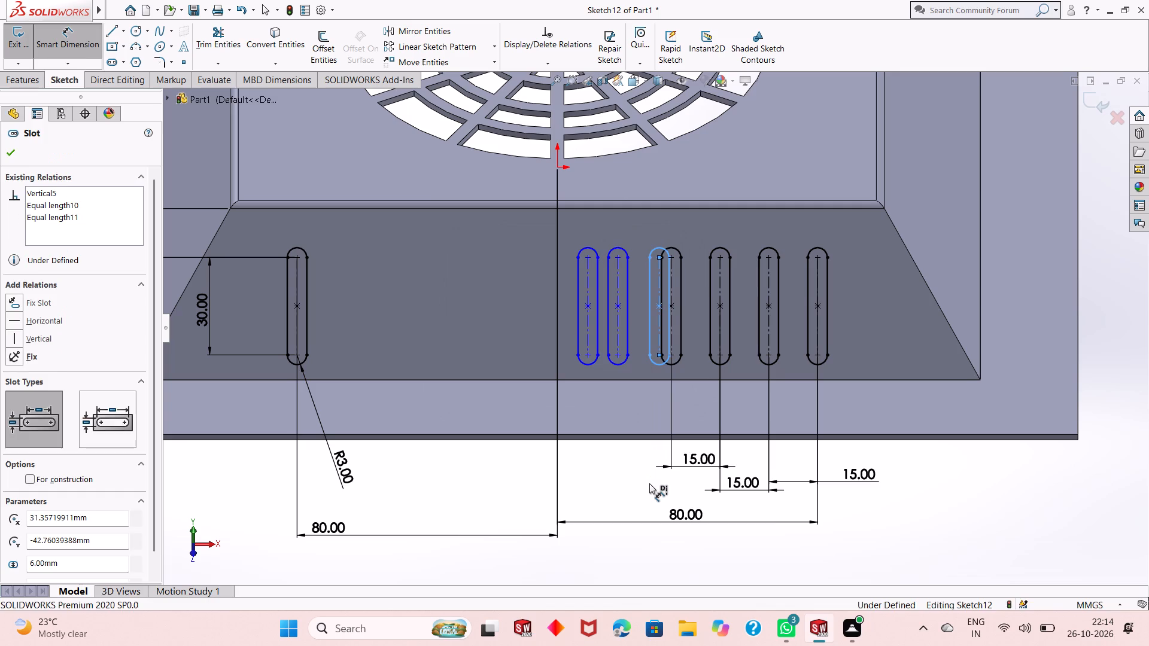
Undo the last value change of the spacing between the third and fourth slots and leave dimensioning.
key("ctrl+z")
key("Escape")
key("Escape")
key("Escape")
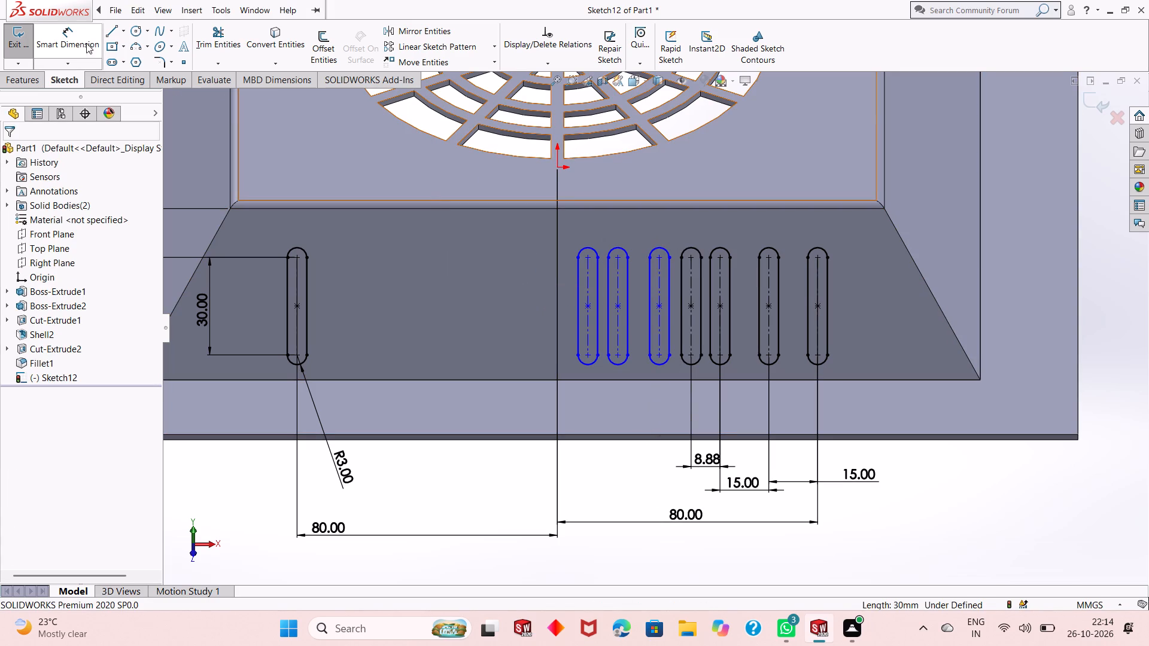
Set the three spacings between the four outermost right-hand slots to 12 mm each.
double_click(858, 474)
type("12")
key("Return")
double_click(759, 489)
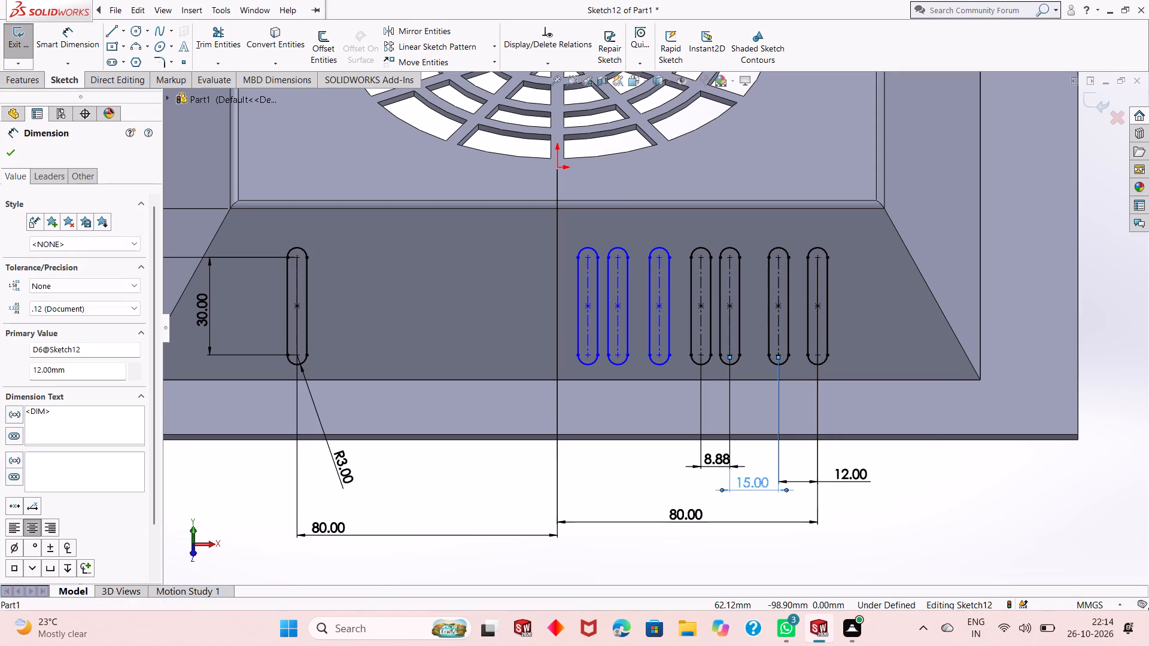
type("12")
key("Return")
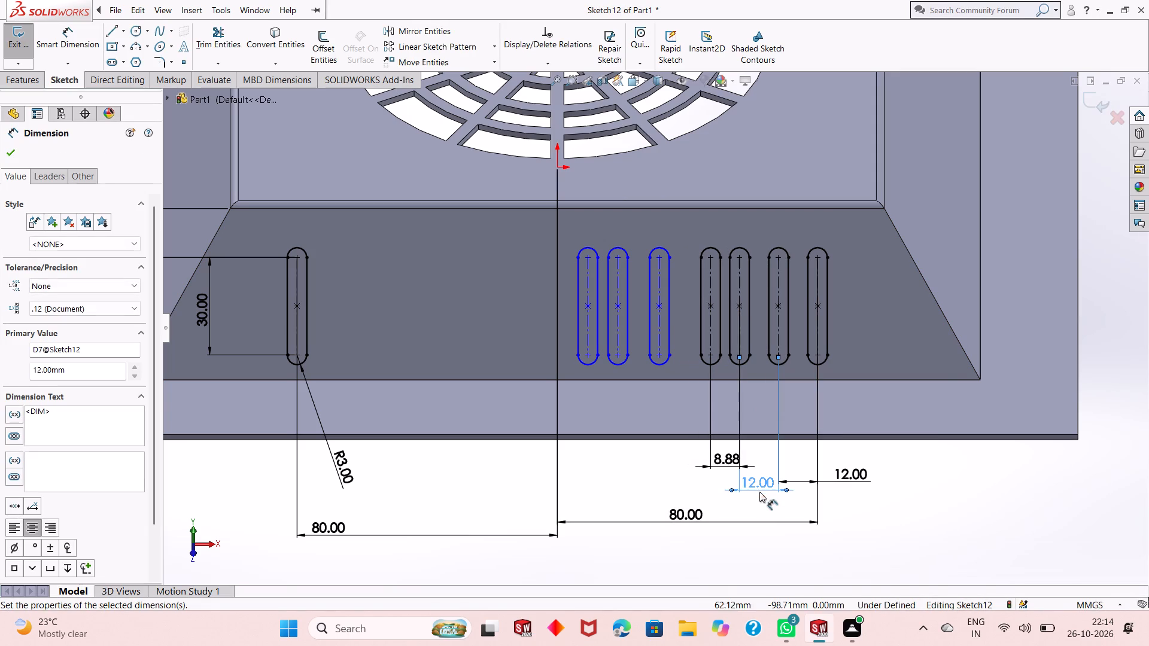
double_click(720, 459)
type("12")
key("Return")
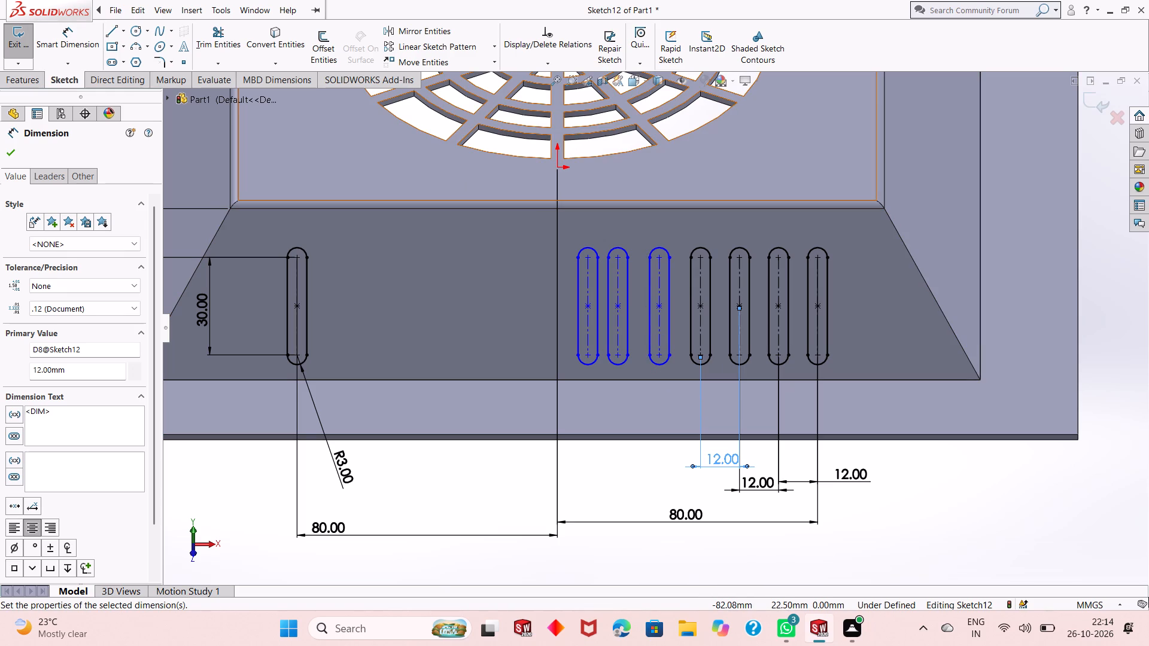
left_click(2, 151)
Dimension the spacing between the fourth and fifth slots from the right-hand end at 12 mm.
left_click(52, 43)
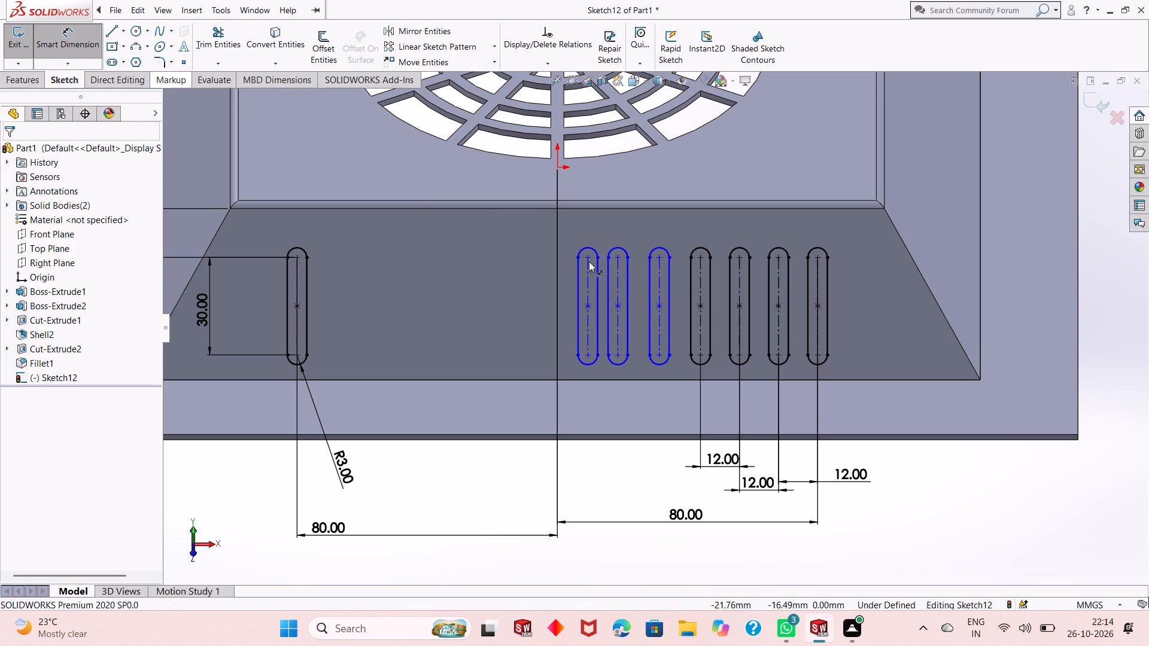
left_click(700, 319)
left_click(660, 324)
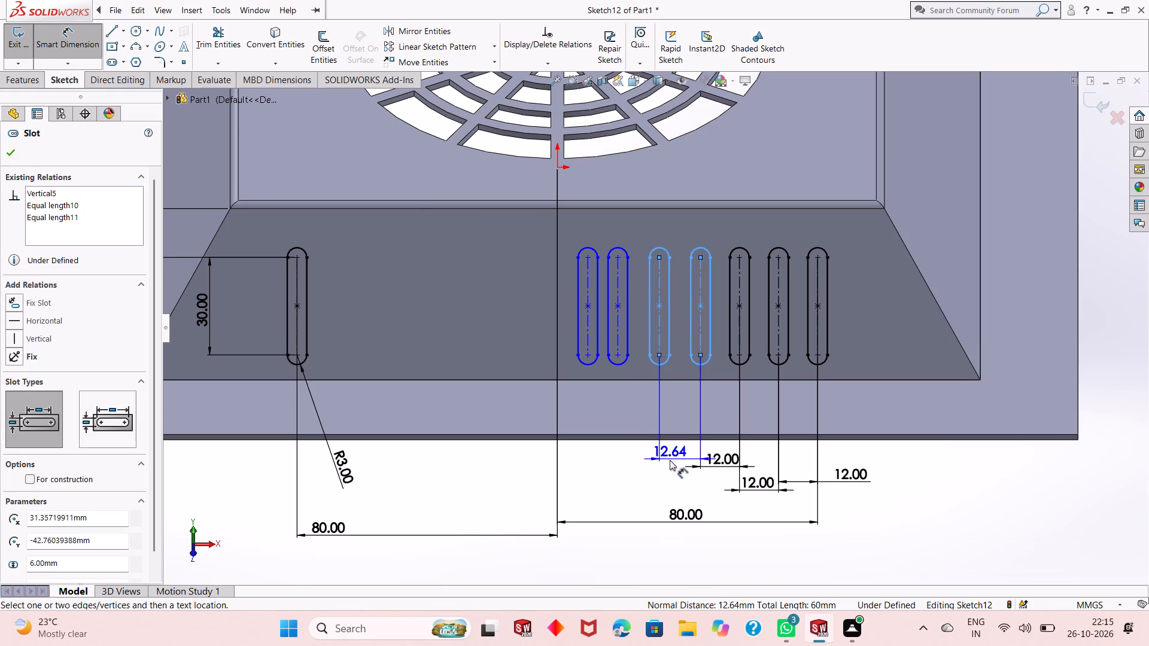
left_click(671, 464)
type("12")
key("Return")
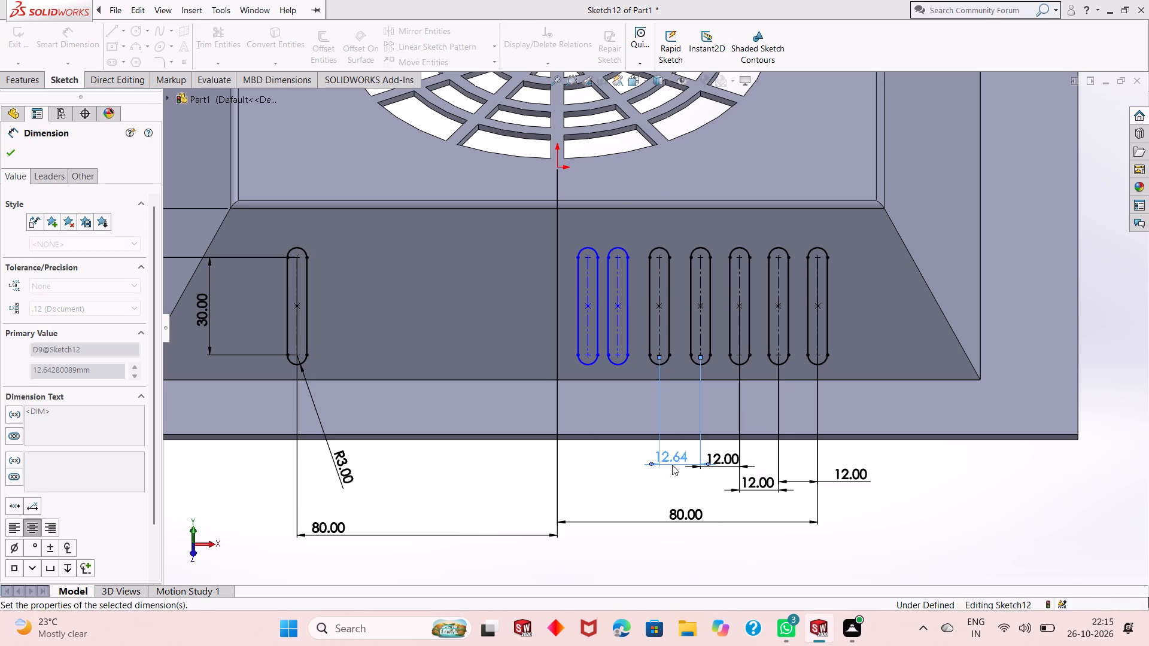
Dimension the spacing between the fifth and sixth slots from the right-hand end at 12 mm.
left_click(617, 318)
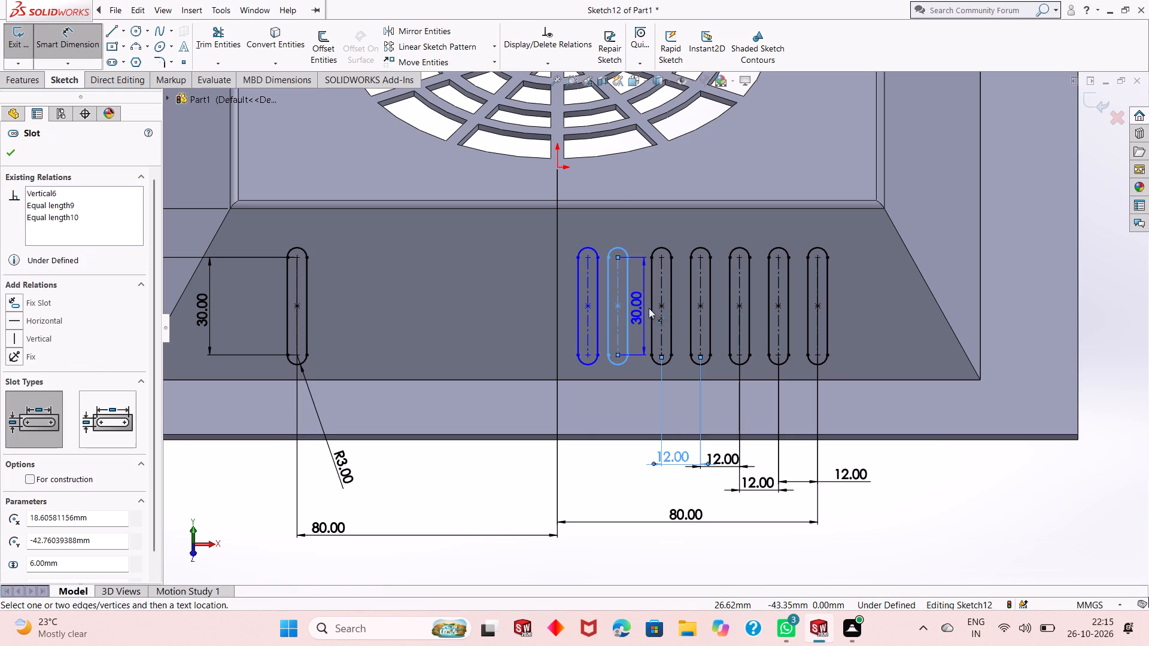
left_click(659, 320)
left_click(636, 467)
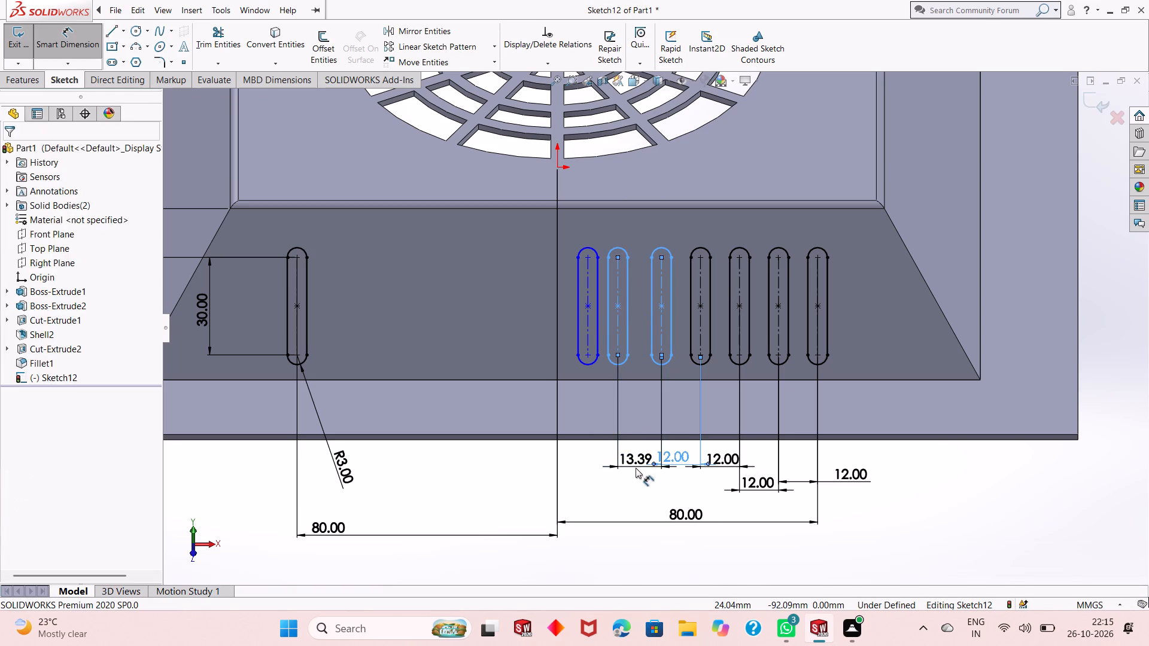
key("1")
key("2")
key("Return")
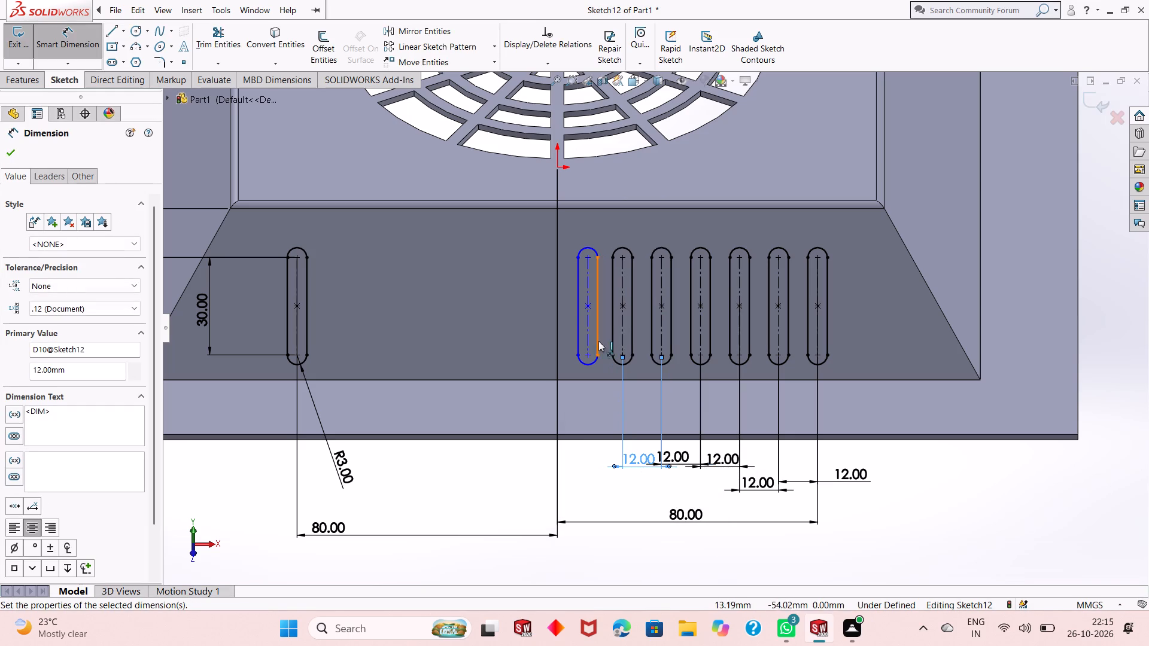
Dimension the spacing between the sixth and seventh slots from the right-hand end at 12 mm.
left_click(586, 313)
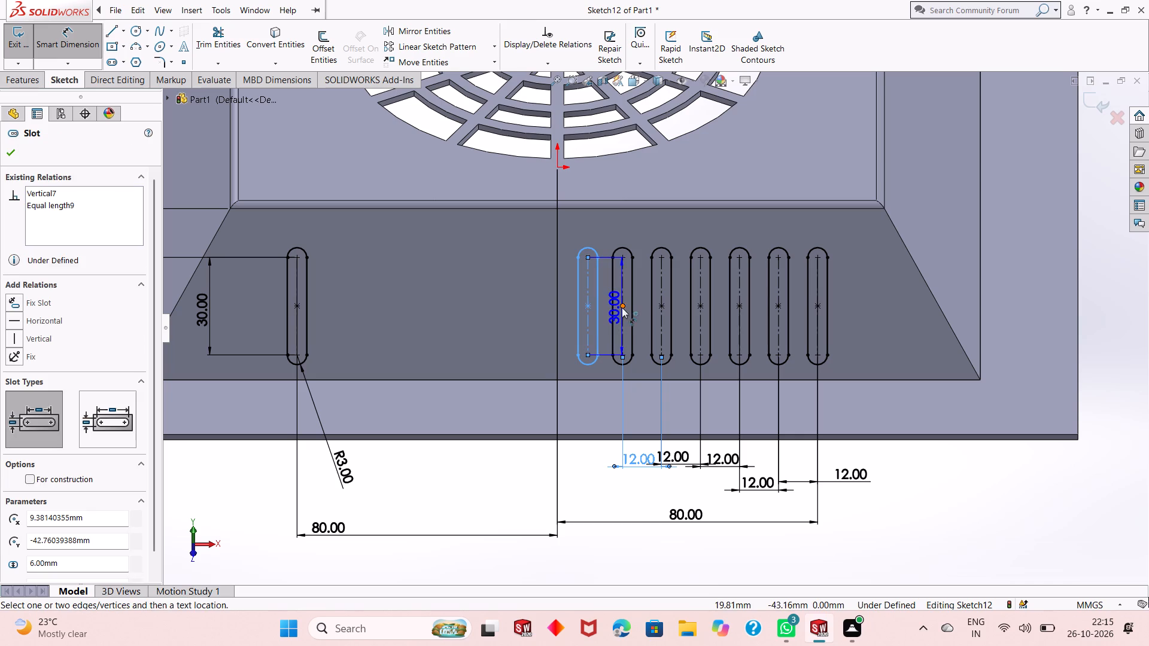
left_click(622, 319)
left_click(609, 461)
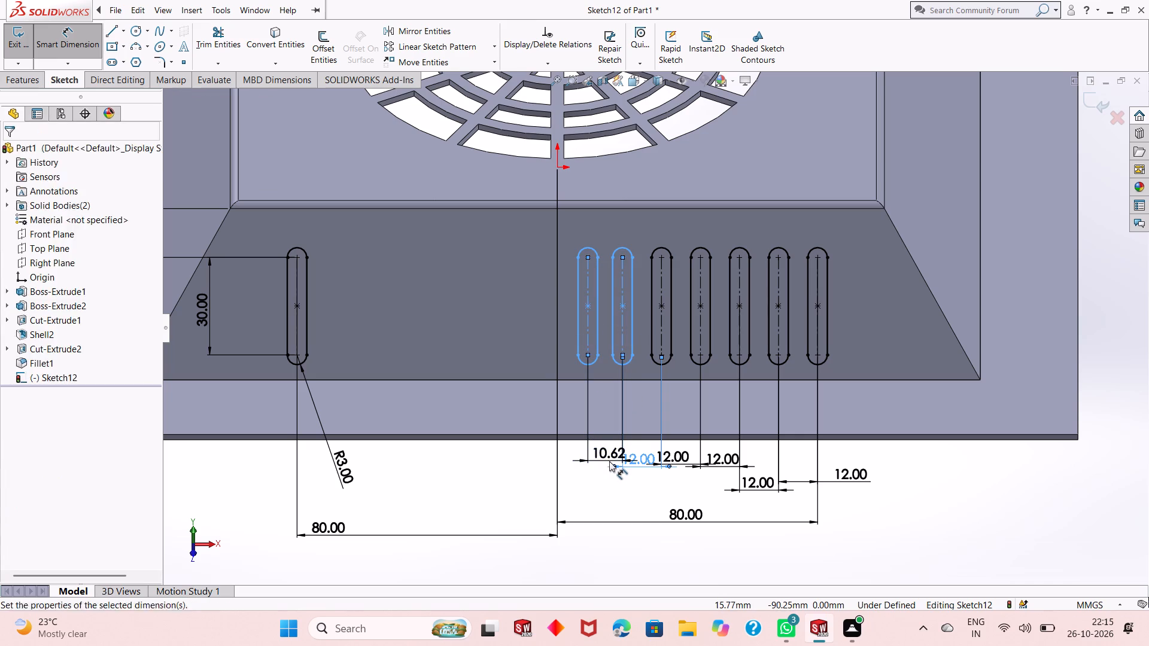
type("12")
key("Return")
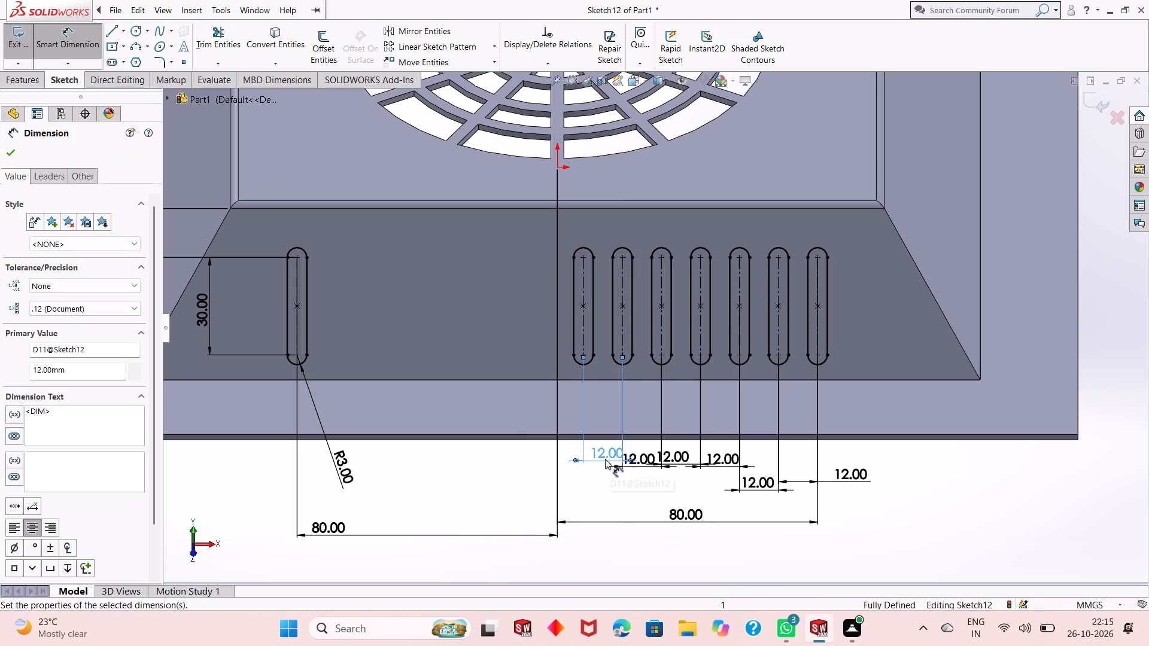
Check the horizontal distance from the origin to the innermost right-hand slot without placing a dimension, and leave dimensioning.
scroll(623, 418, "up", 1)
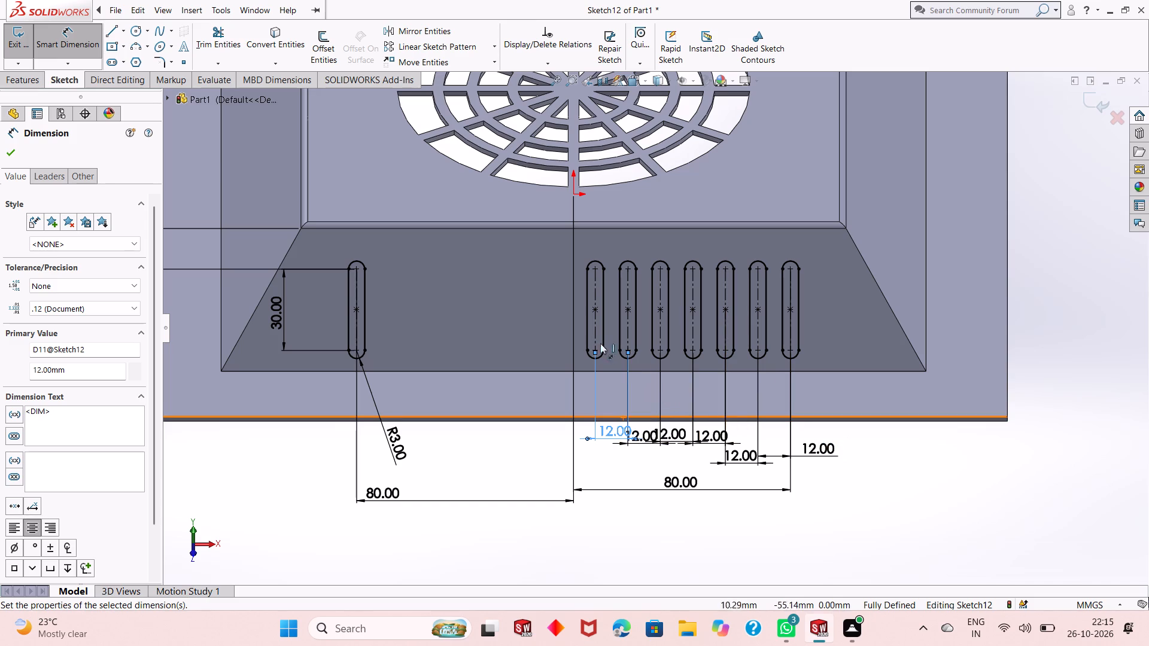
scroll(593, 345, "up", 1)
scroll(595, 344, "down", 1)
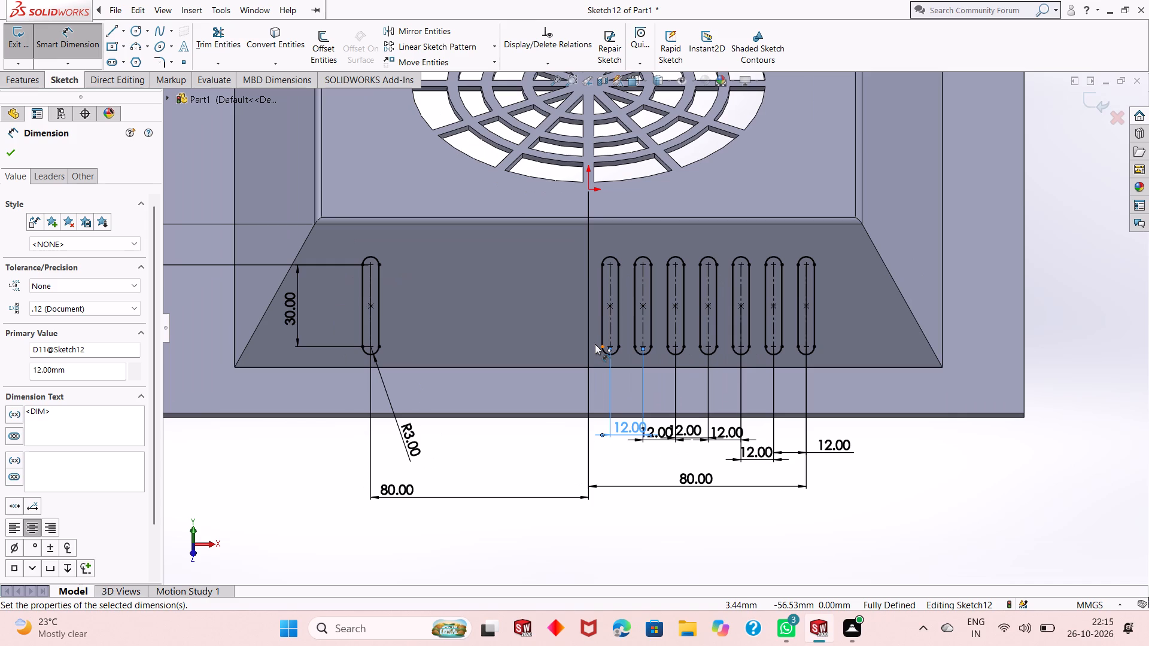
scroll(603, 345, "up", 1)
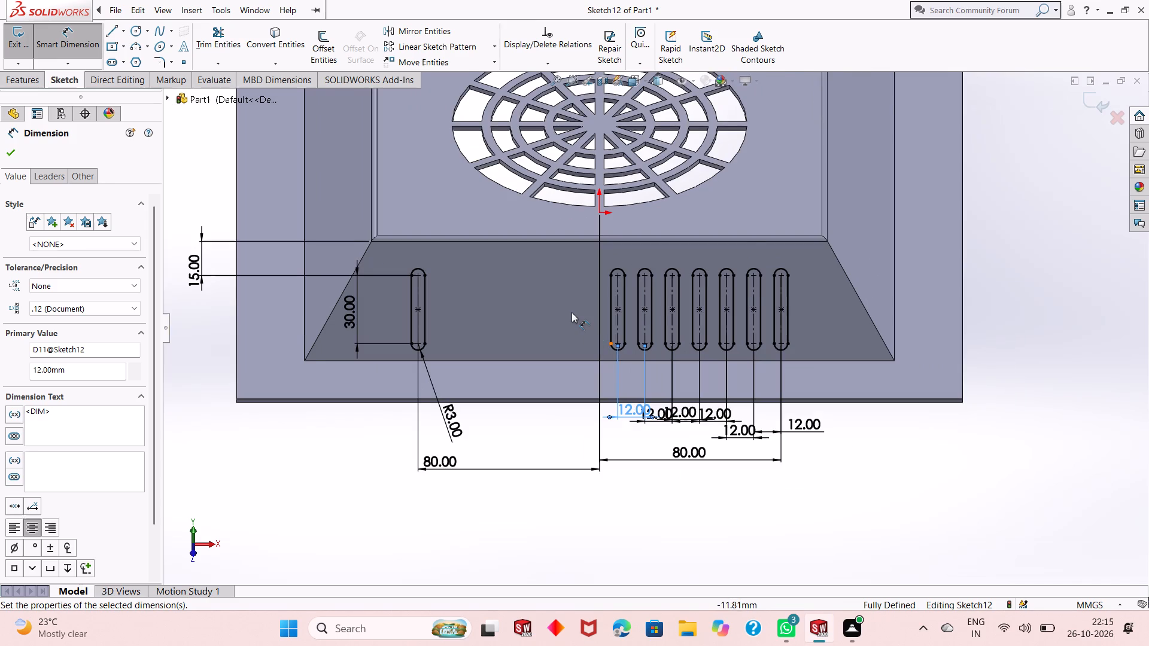
scroll(572, 312, "down", 1)
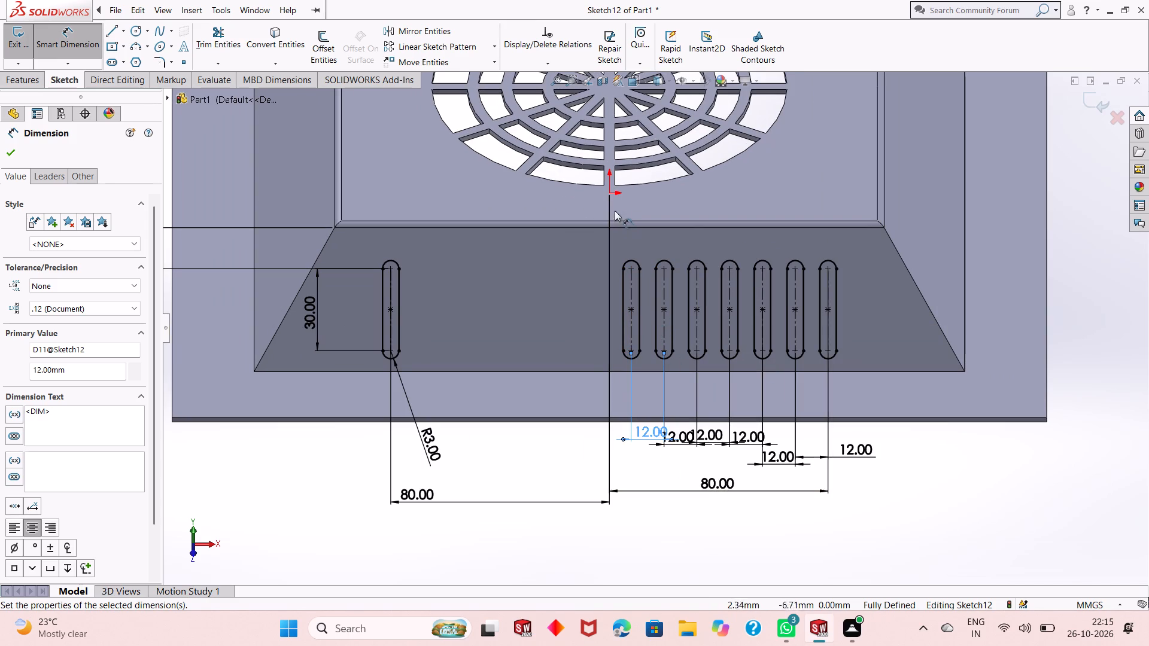
left_click(609, 194)
left_click(630, 322)
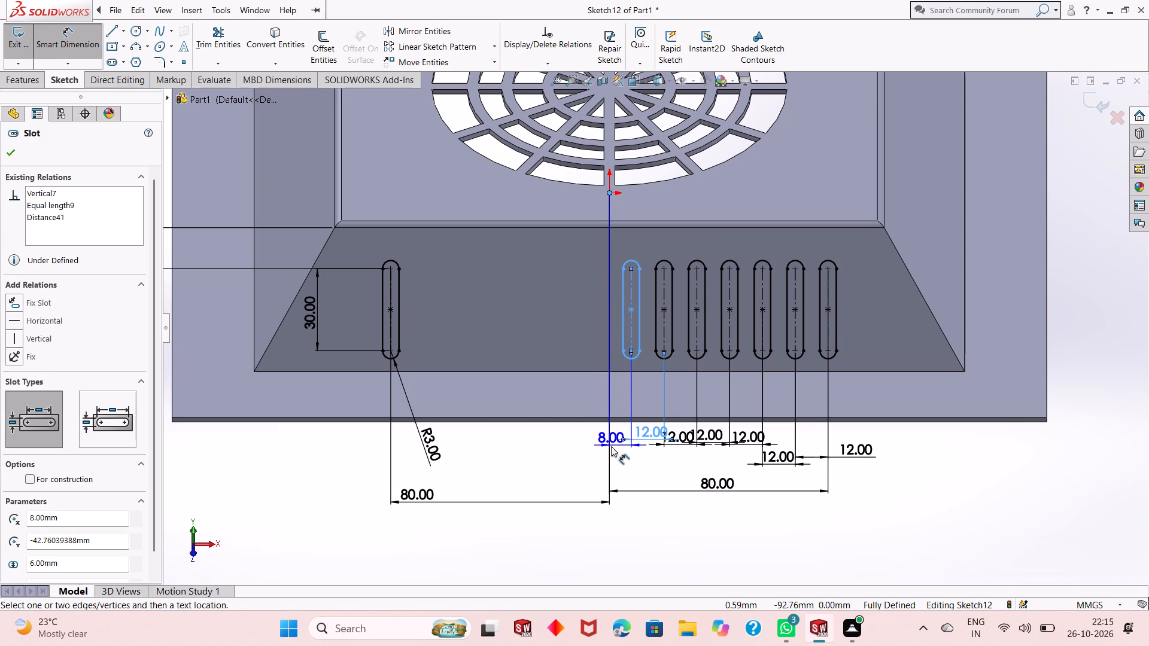
key("Escape")
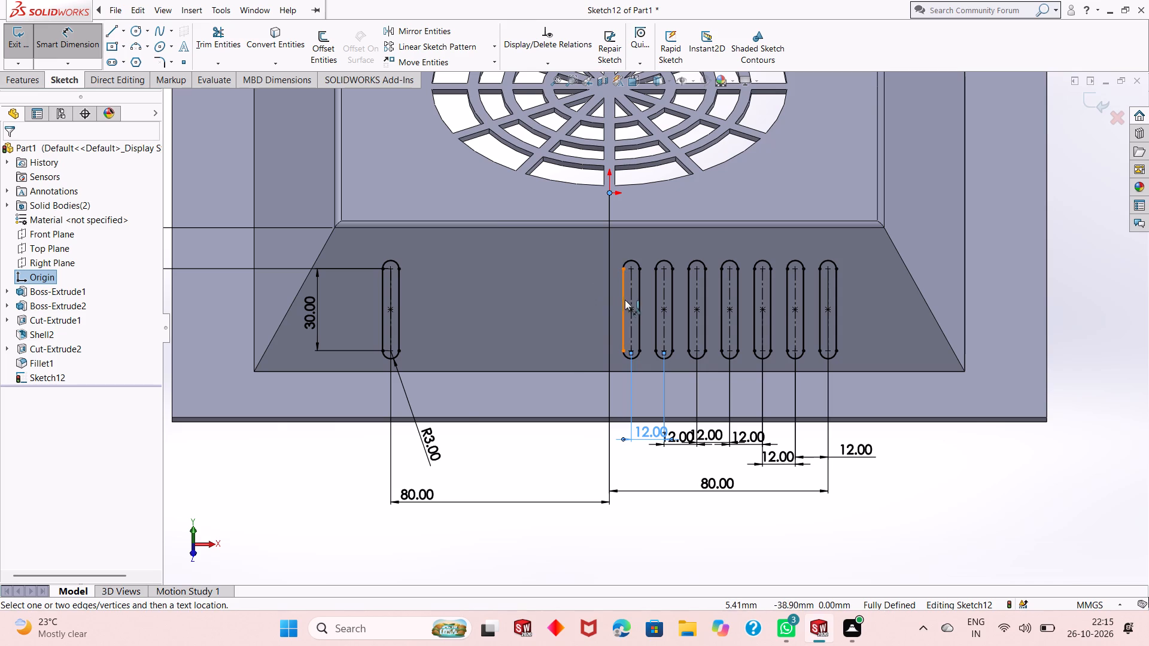
scroll(625, 300, "up", 1)
scroll(628, 305, "down", 2)
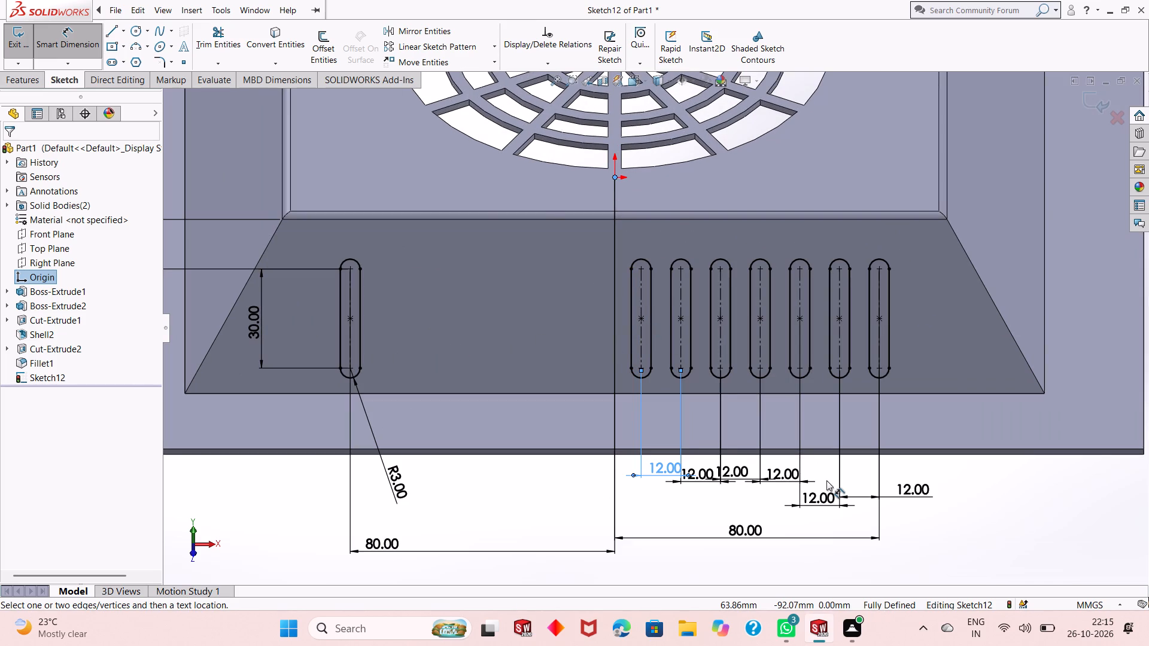
key("Escape")
key("Escape")
key("Escape")
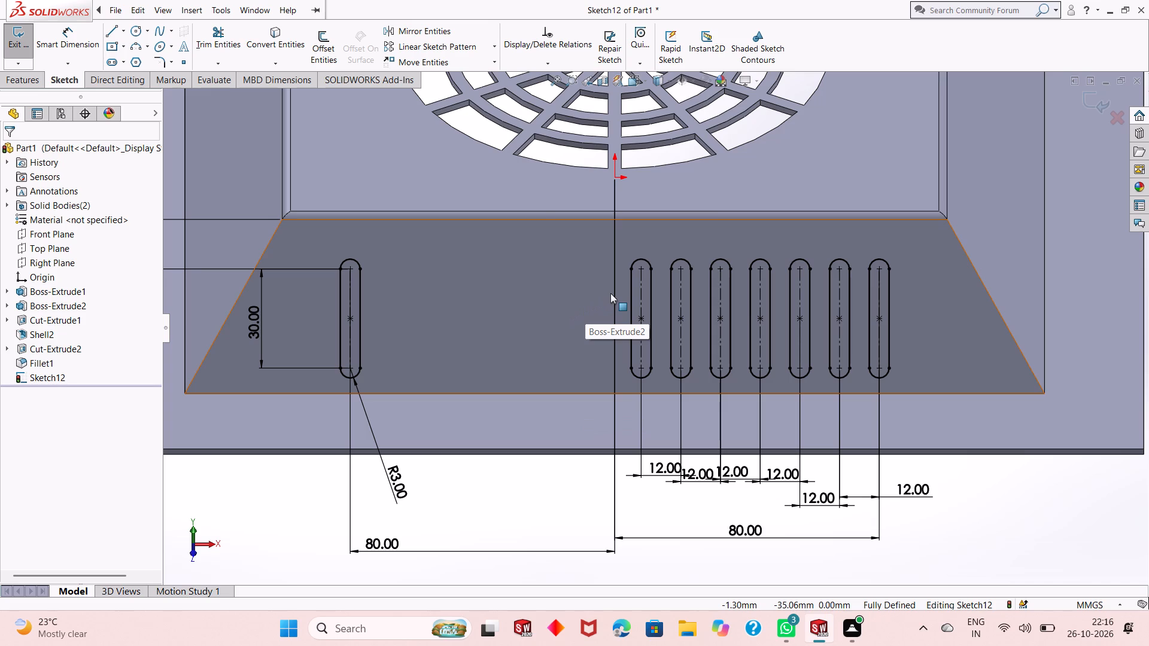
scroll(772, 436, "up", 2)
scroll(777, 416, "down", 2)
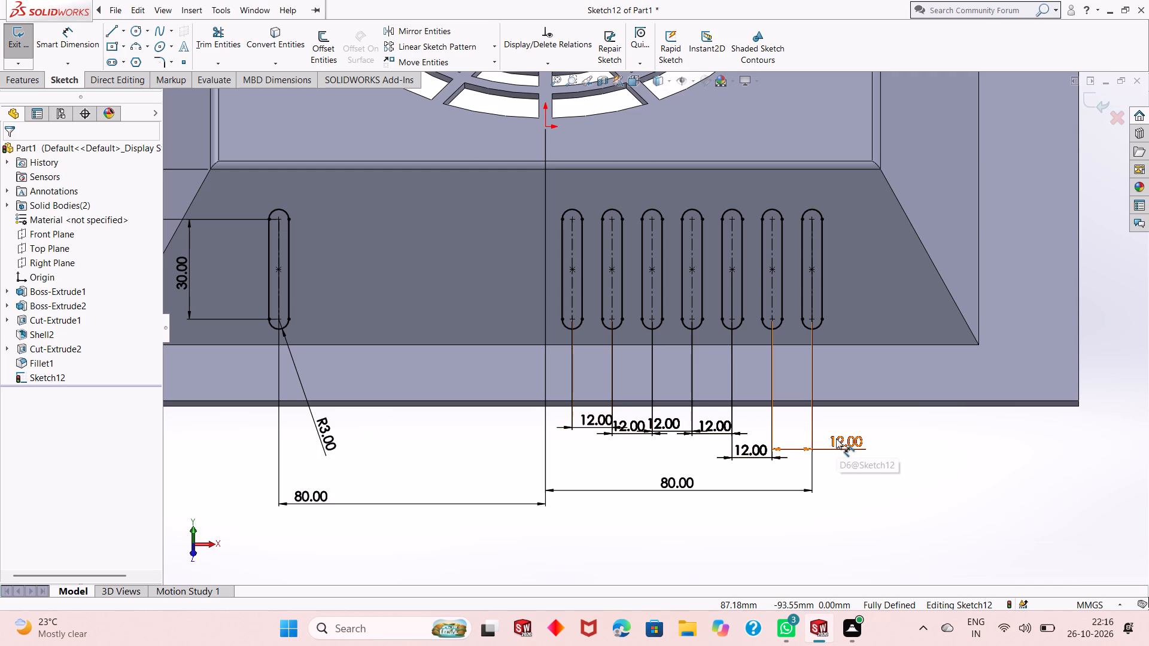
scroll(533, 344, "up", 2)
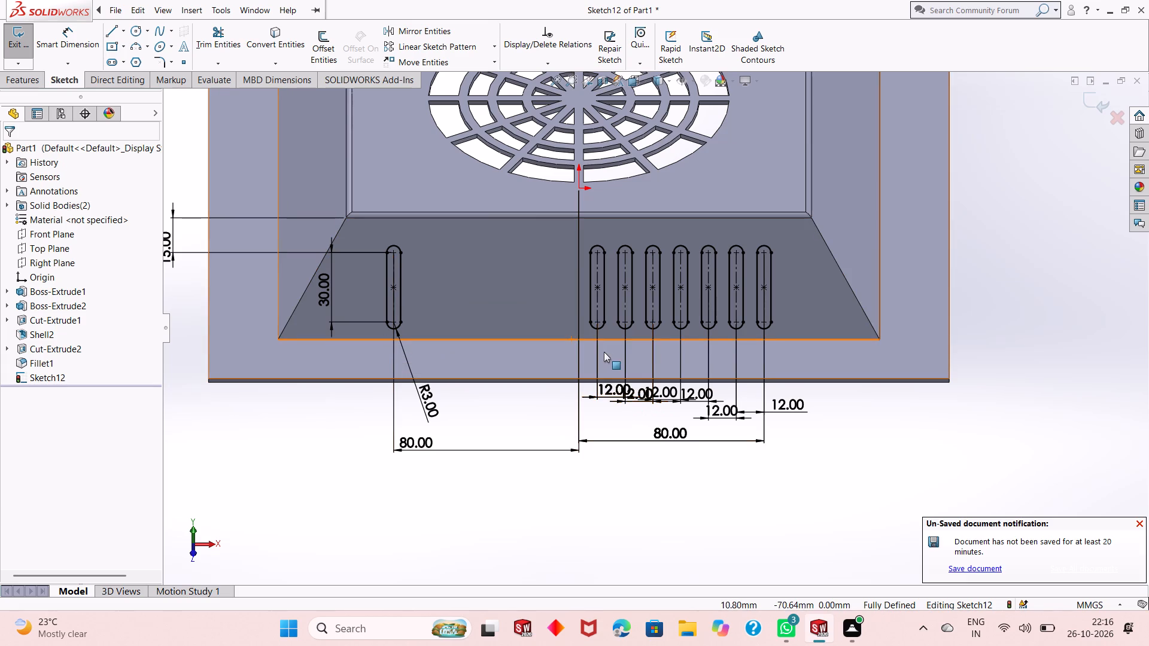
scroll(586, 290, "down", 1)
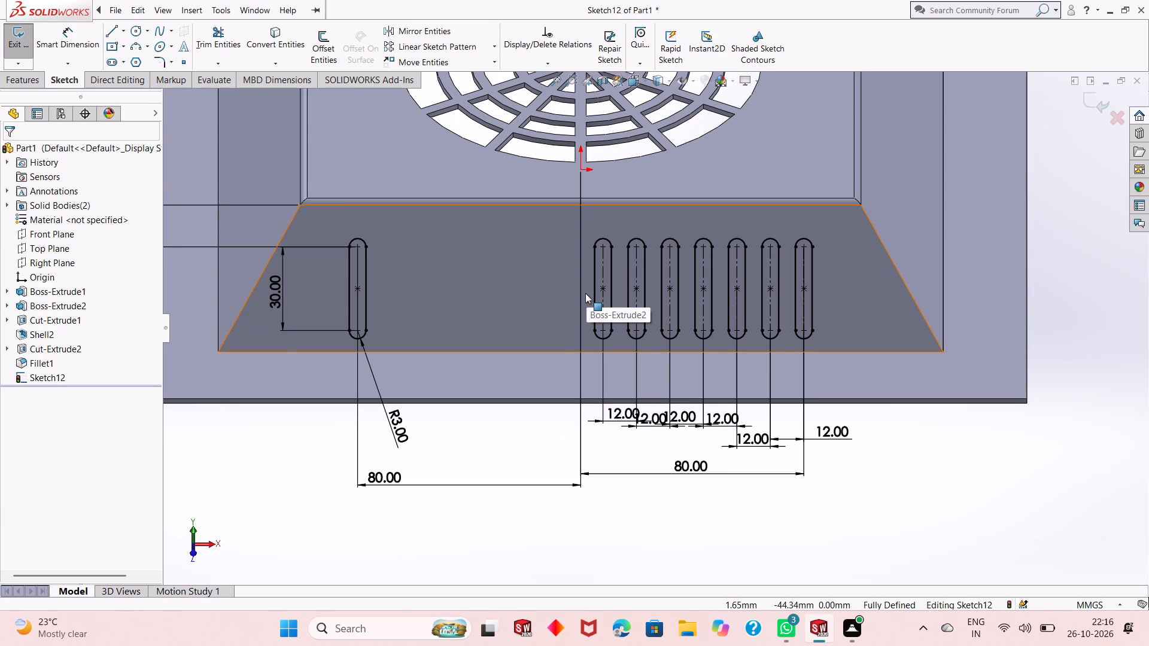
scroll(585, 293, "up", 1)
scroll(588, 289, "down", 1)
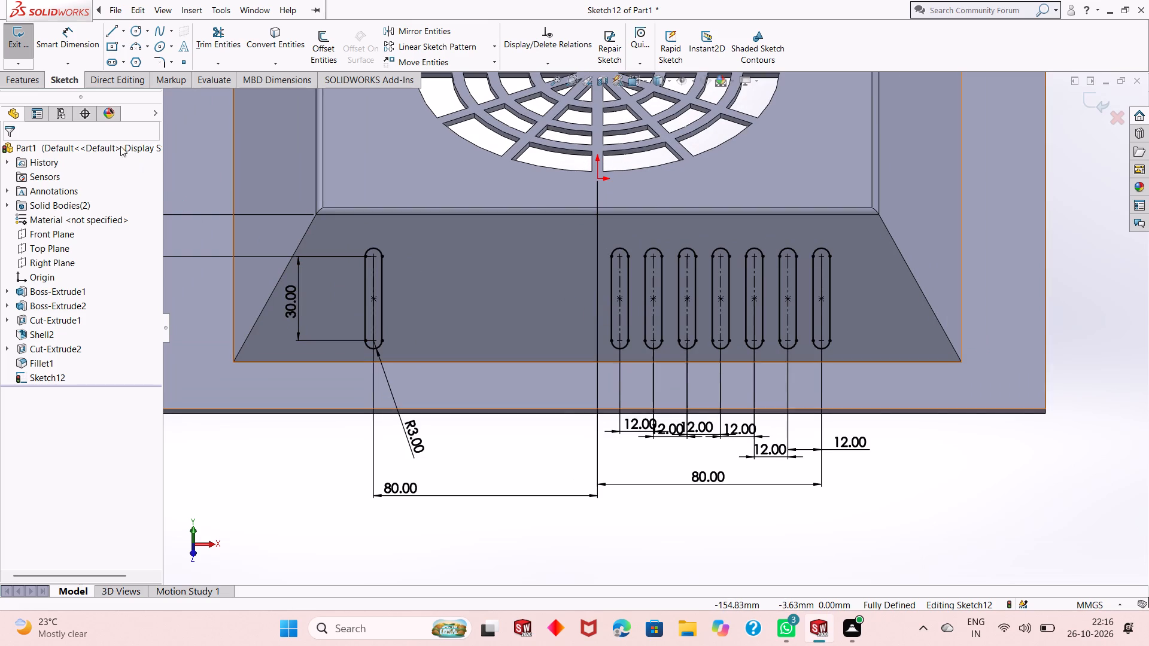
Sketch three vertical straight slots about 30 mm long beside the left-hand slot, centred about 73, 61 and 50 mm left of the origin.
left_click(114, 65)
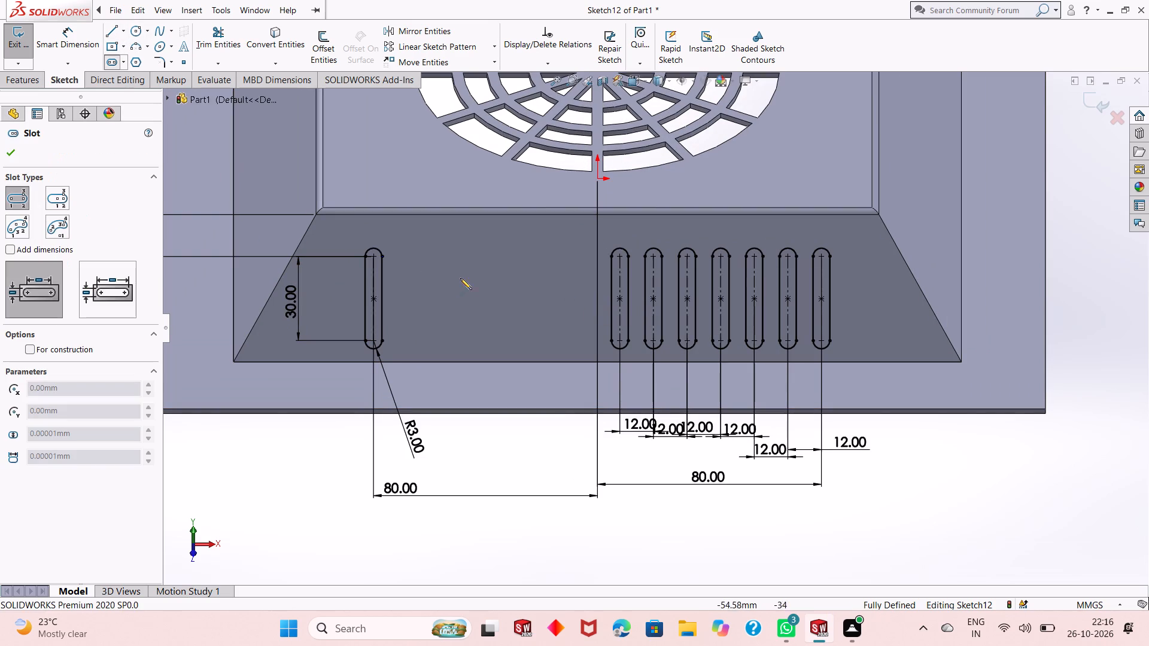
scroll(470, 269, "down", 3)
left_click(370, 257)
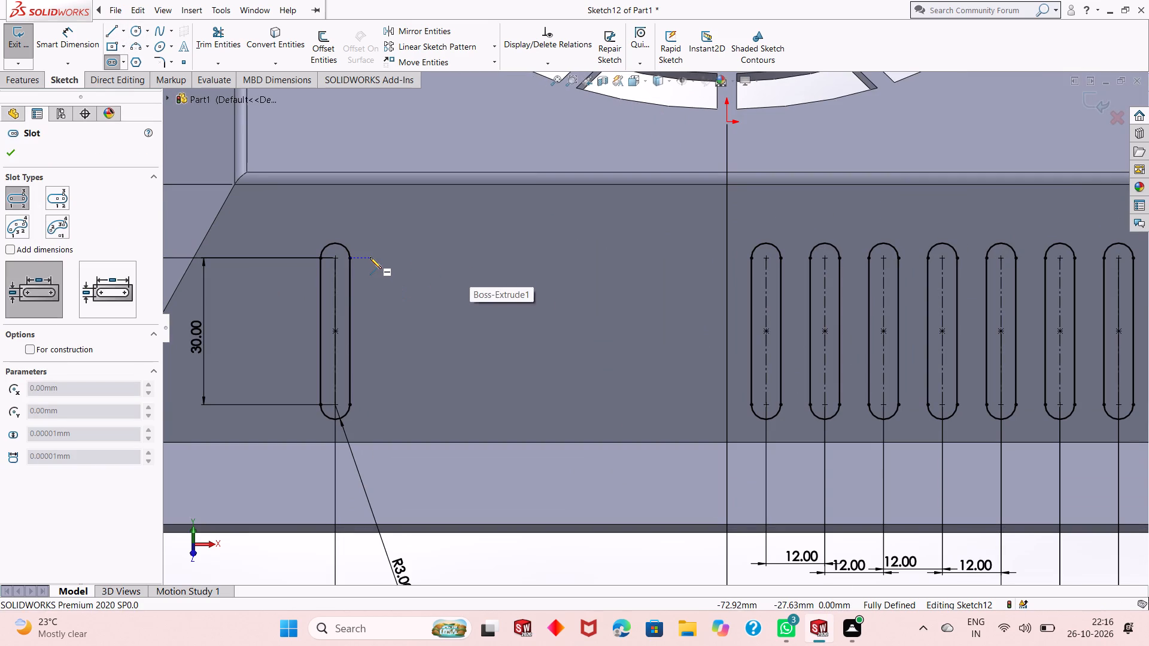
left_click(372, 408)
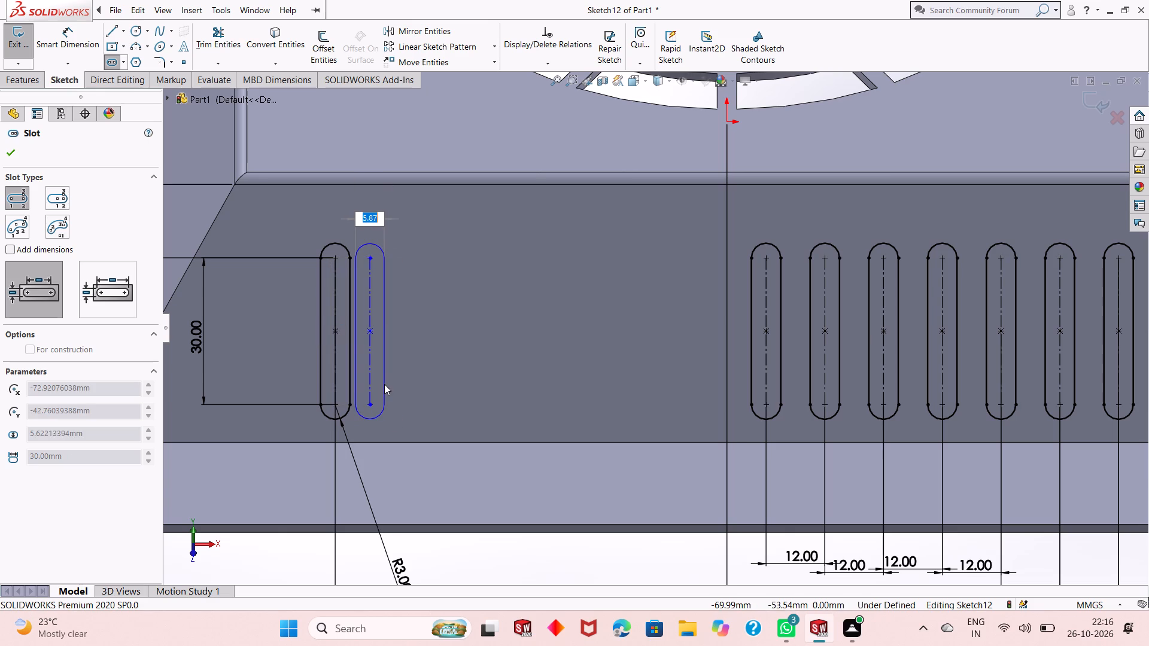
left_click(381, 389)
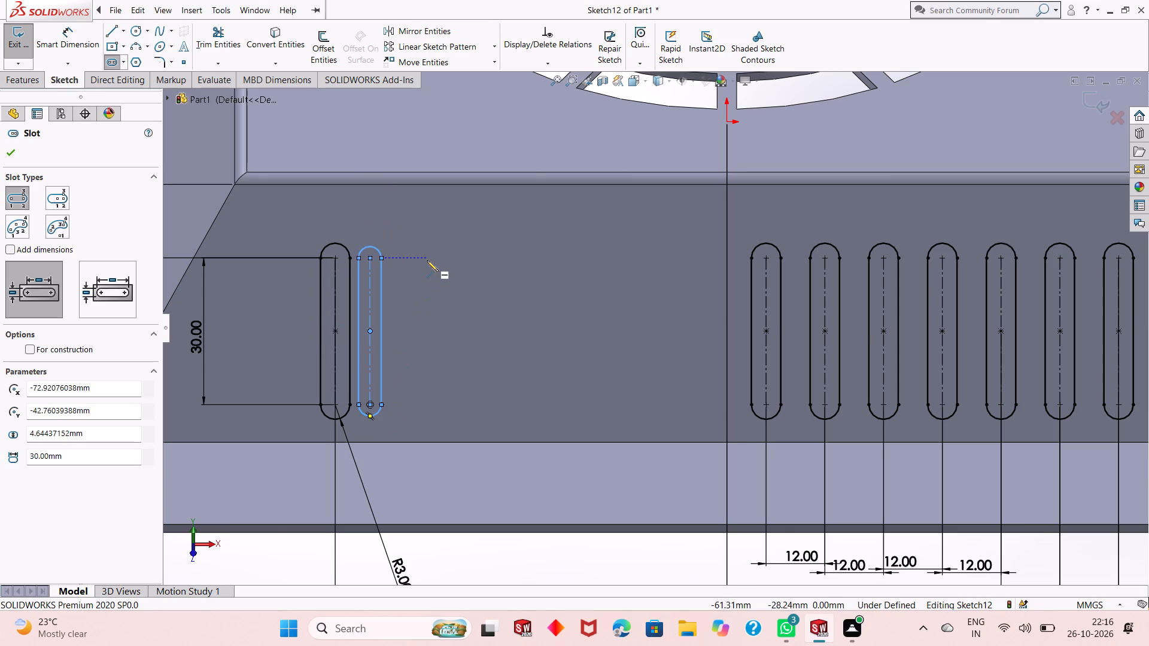
left_click(427, 260)
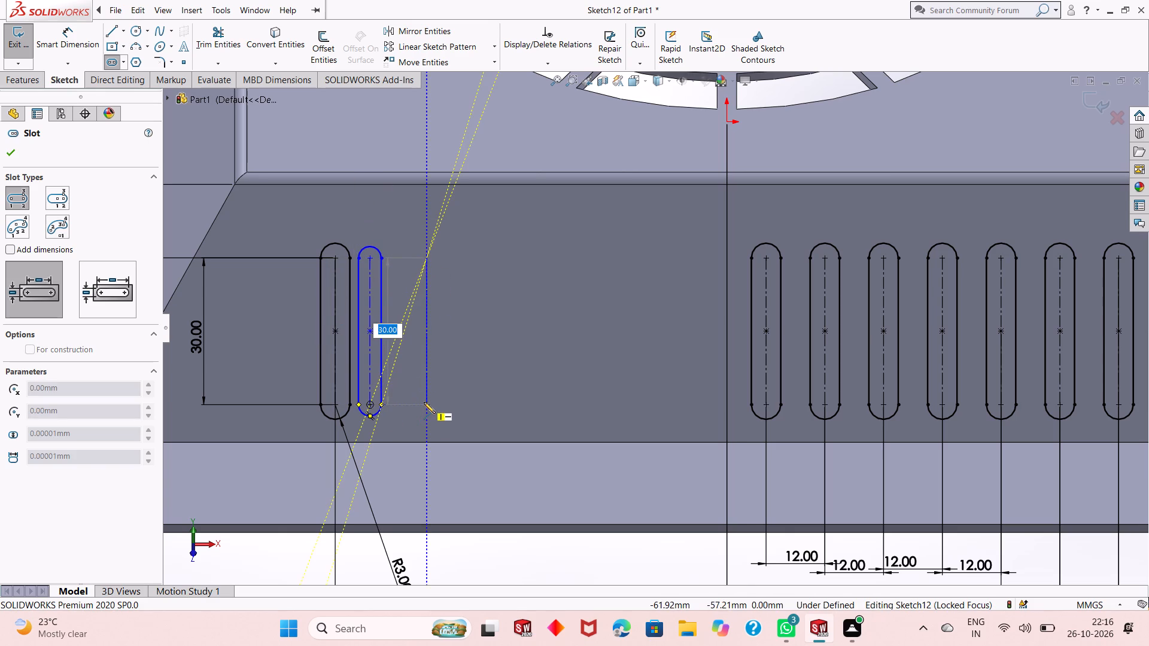
left_click(424, 402)
left_click(437, 390)
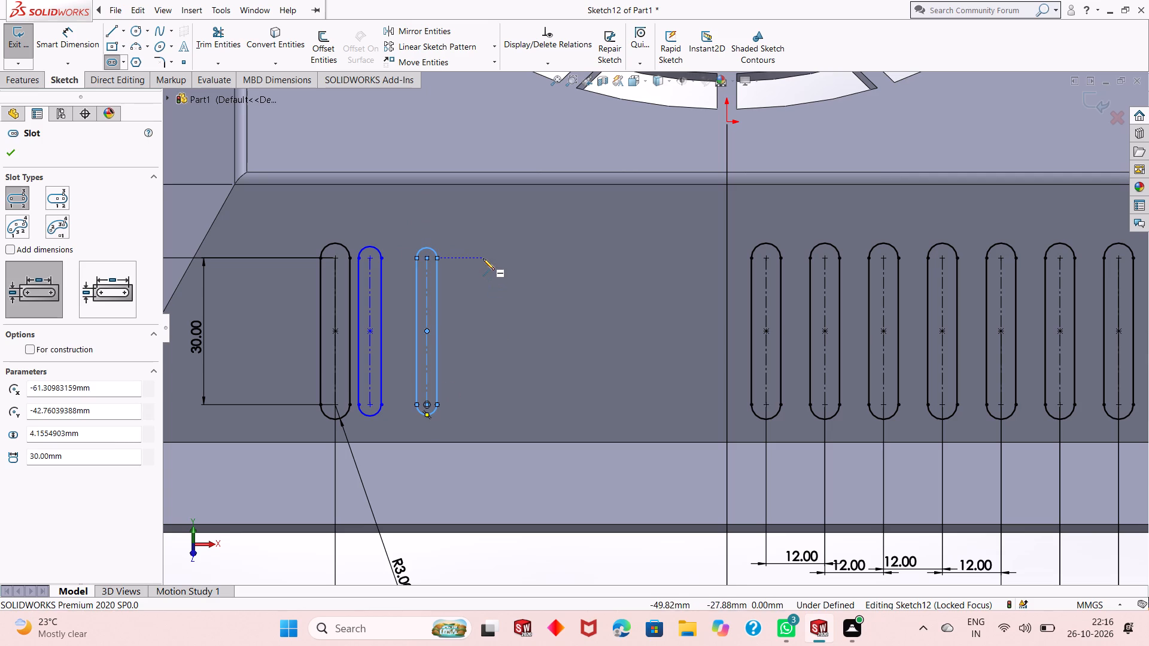
left_click(482, 258)
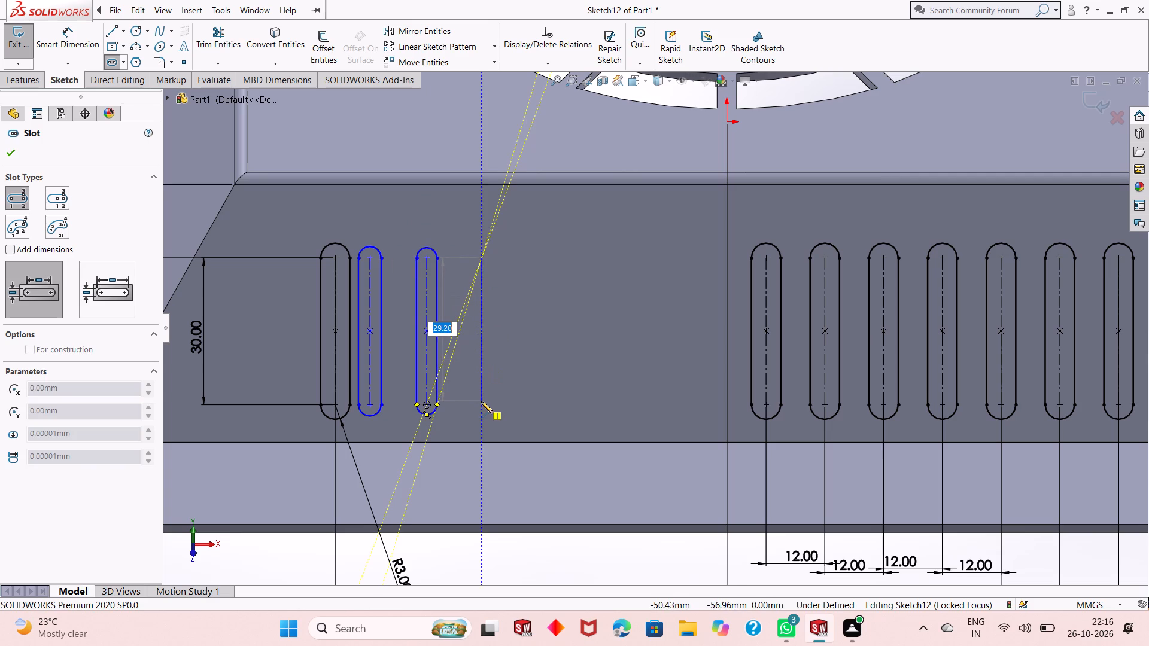
left_click(482, 402)
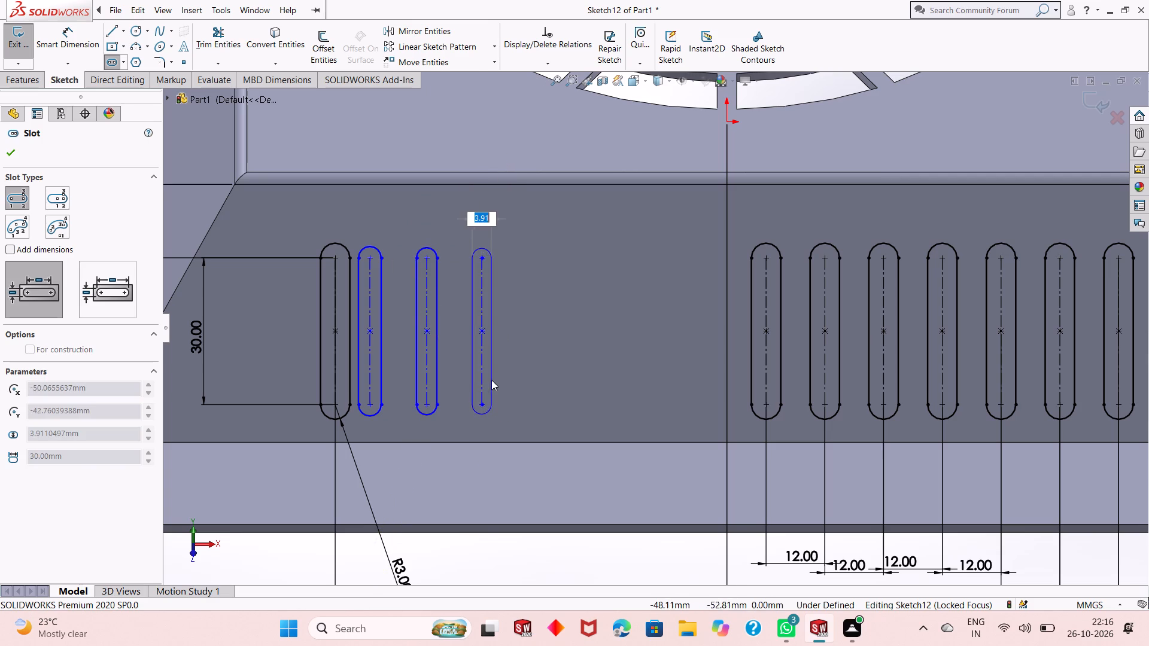
left_click(491, 380)
Sketch three more vertical straight slots about 28 mm long toward the centreline, centred about 40, 30 and 19 mm left of the origin.
left_click(531, 256)
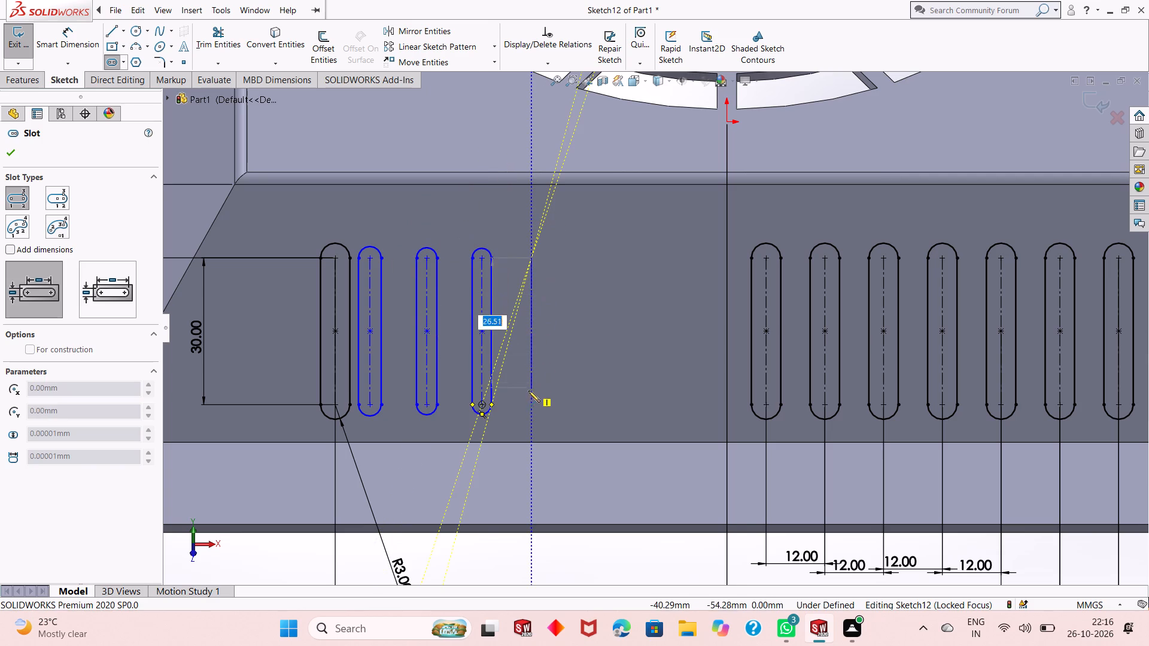
left_click(530, 400)
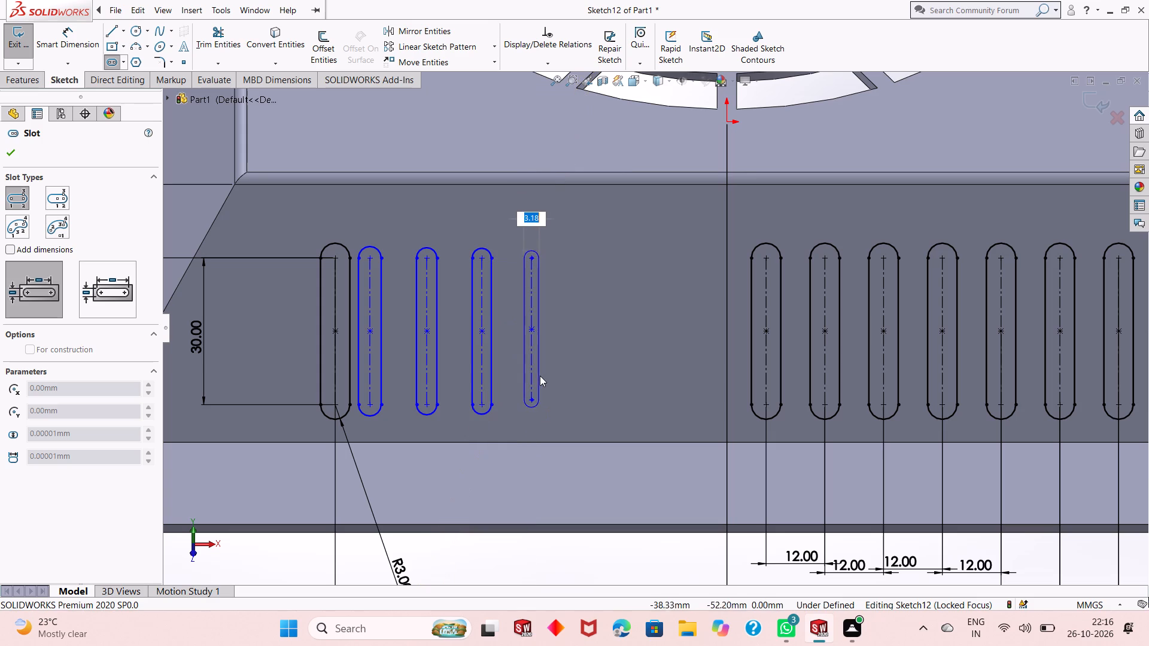
left_click(541, 373)
left_click(580, 257)
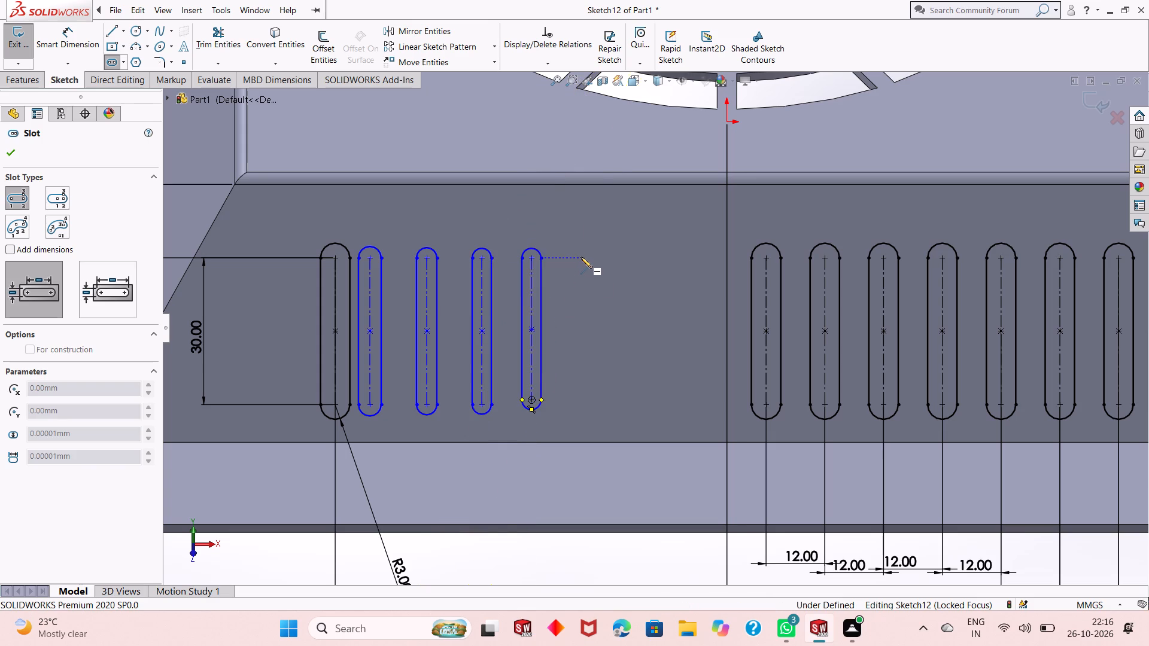
left_click(581, 397)
left_click(591, 374)
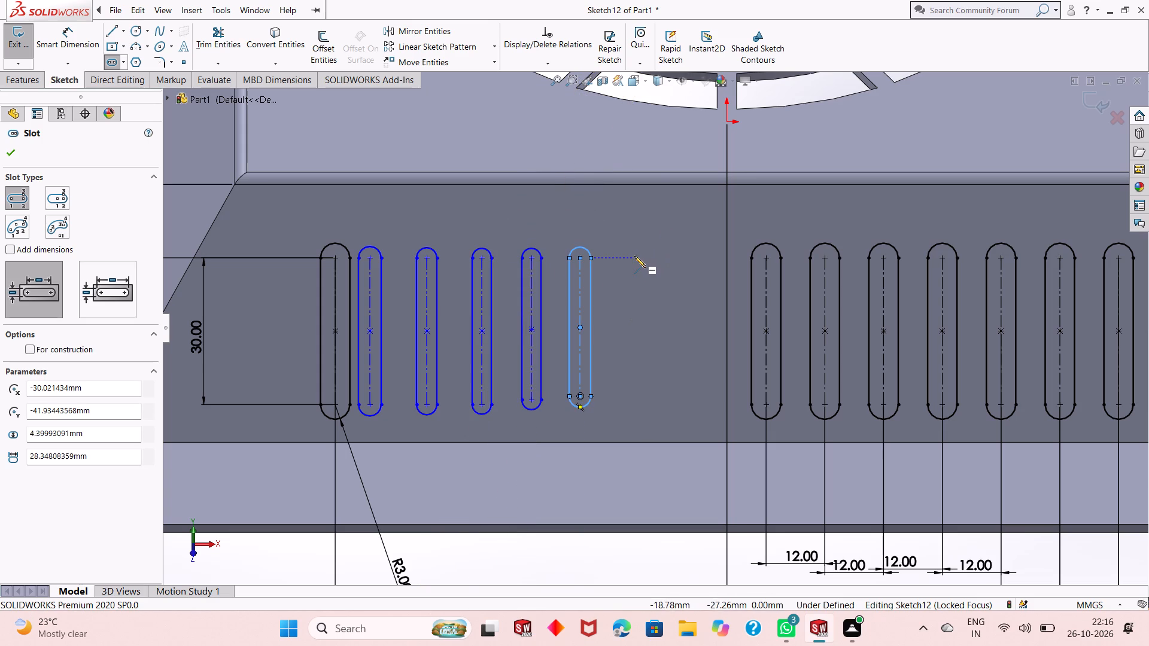
left_click(634, 256)
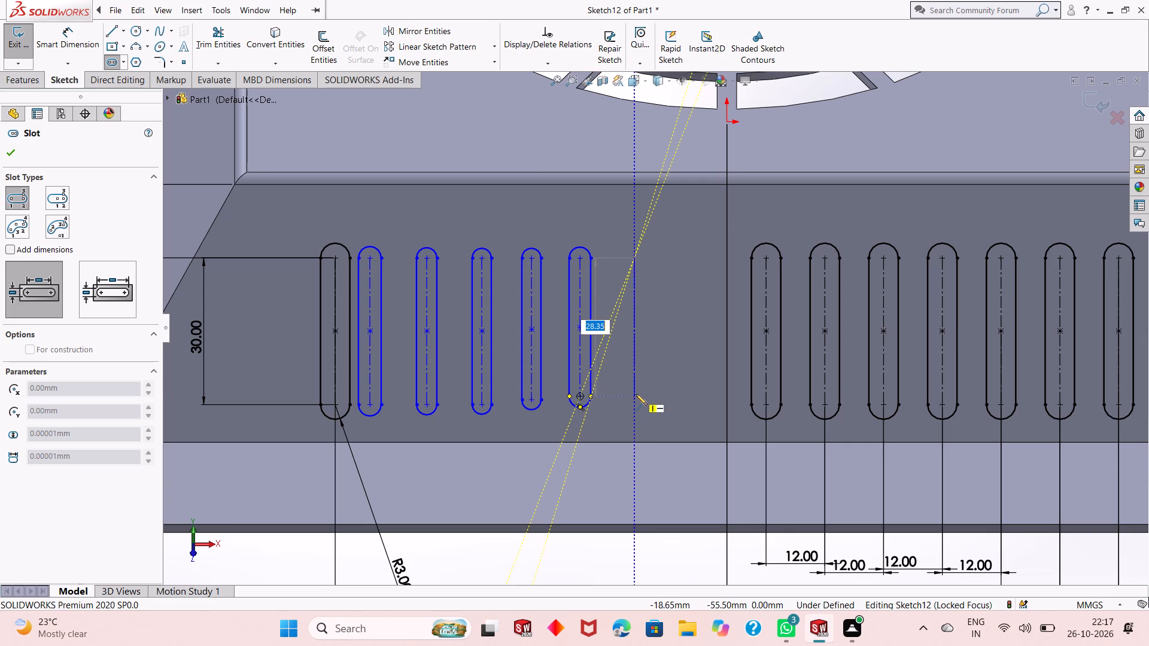
left_click(636, 394)
left_click(648, 376)
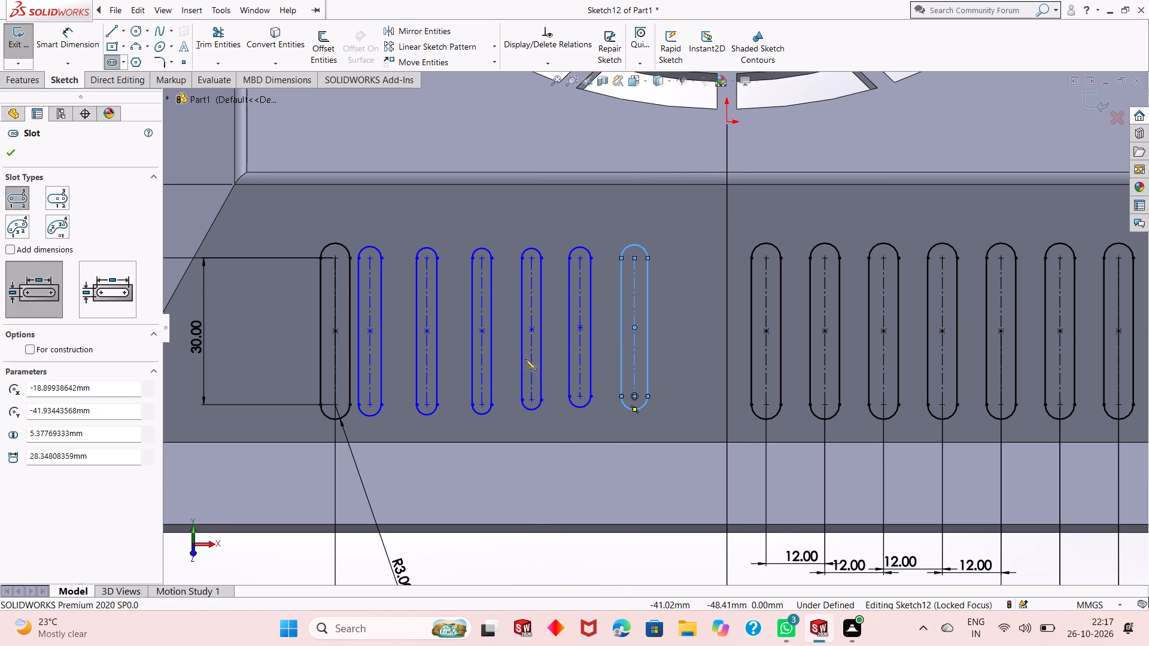
right_click(673, 254)
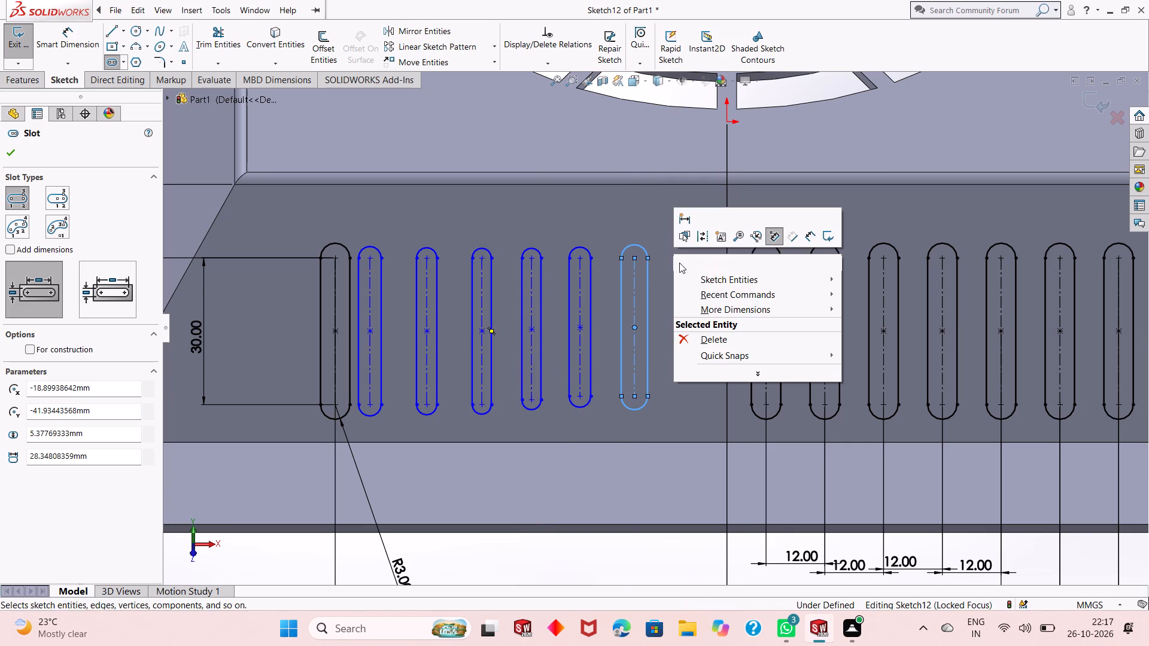
left_click(680, 265)
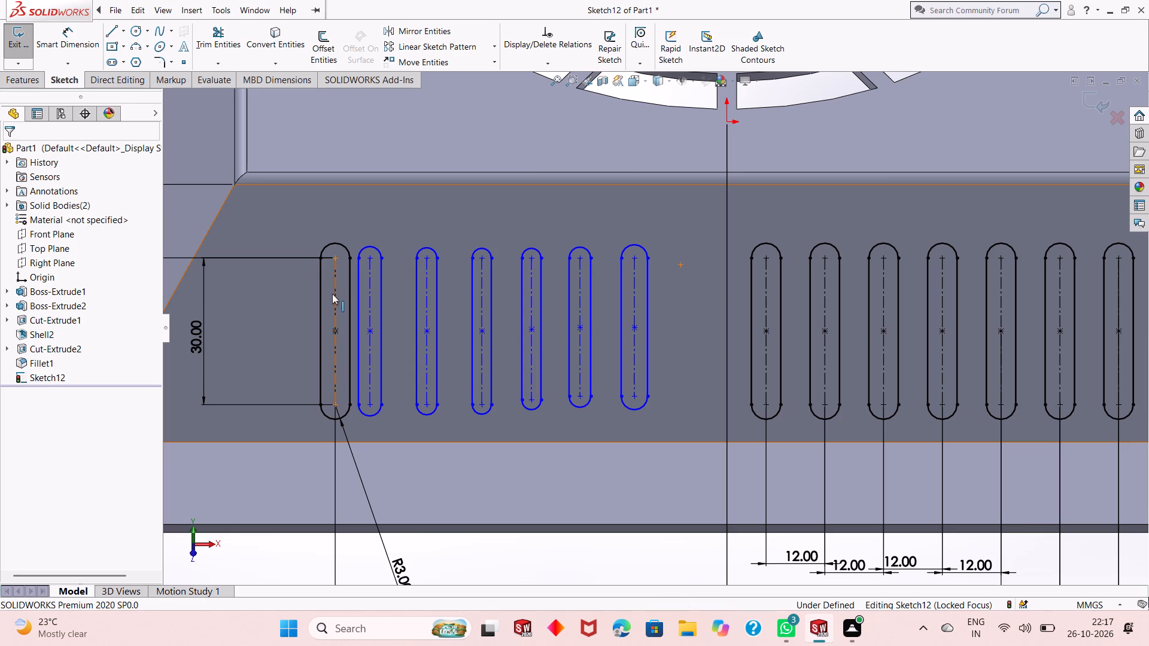
Apply a Horizontal relation to the upper arc centres of the seven slots left of the origin.
left_click(334, 258)
left_click(367, 260, "ctrl")
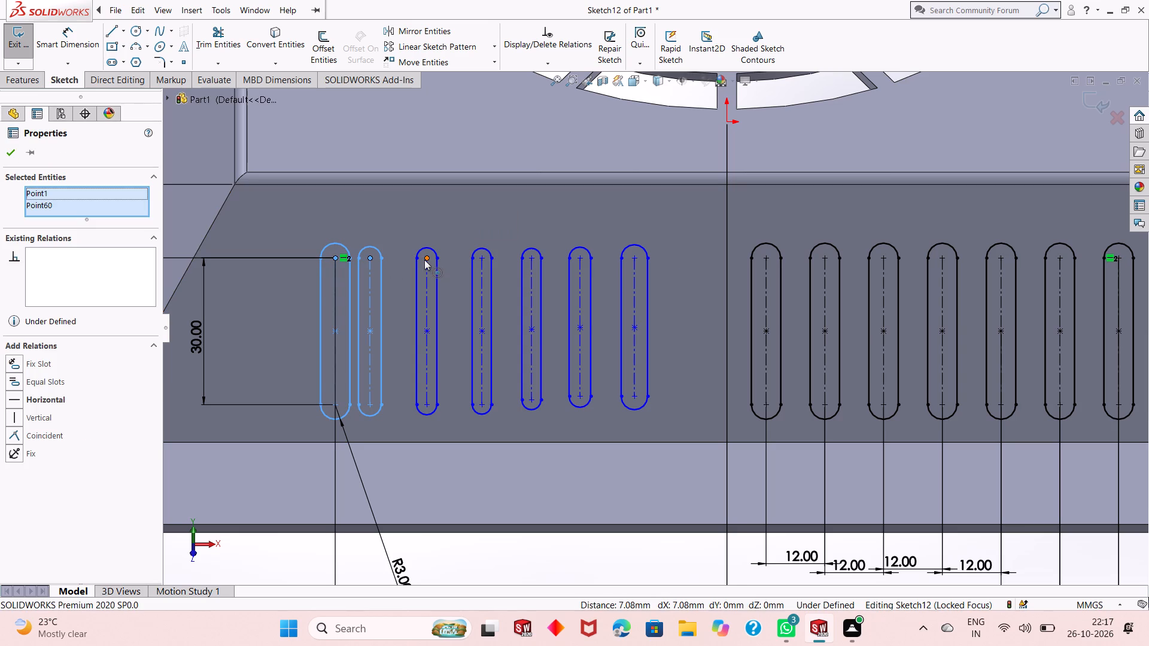
left_click(425, 260, "ctrl")
left_click(481, 256, "ctrl")
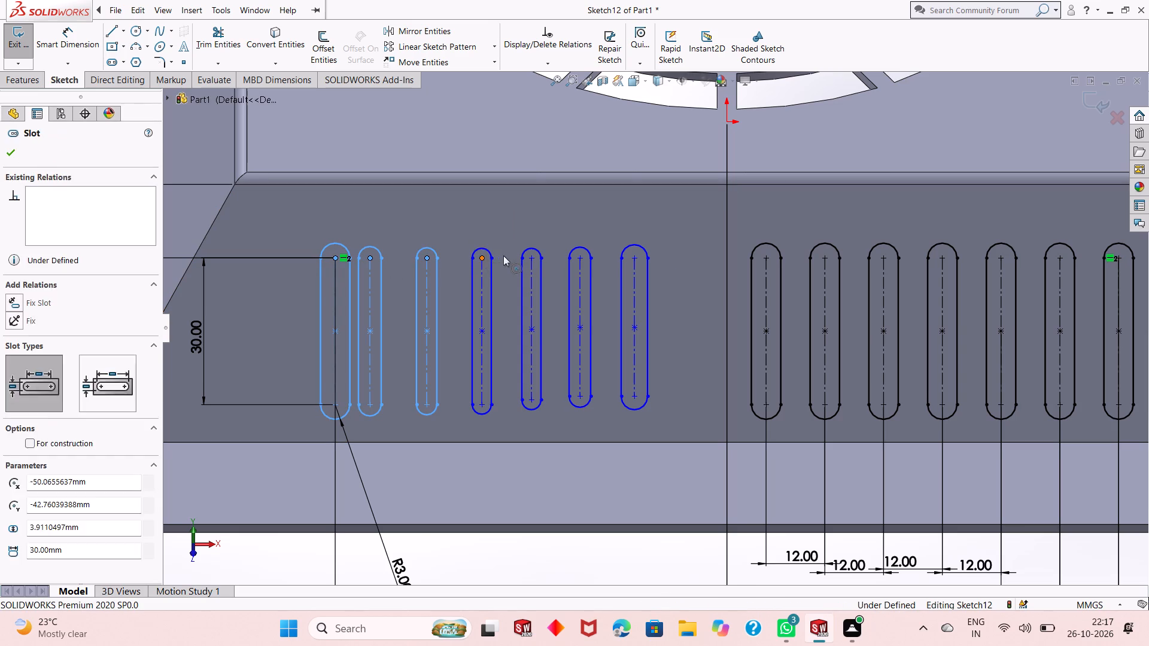
left_click(528, 255, "ctrl")
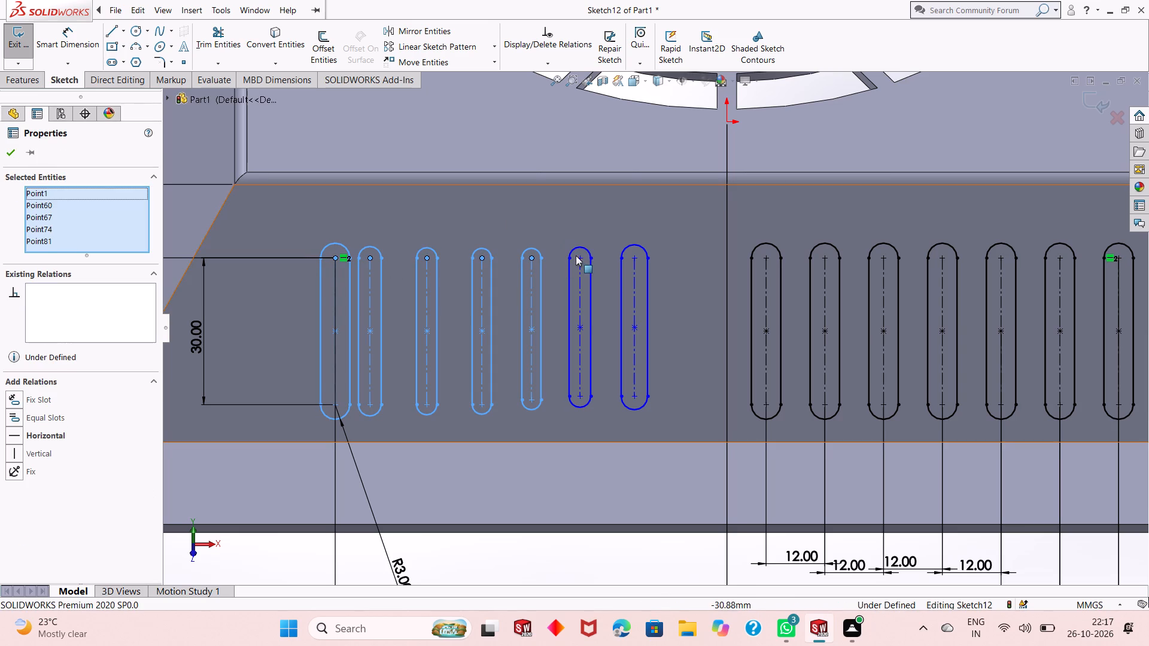
left_click(576, 255, "ctrl")
left_click(577, 255, "ctrl")
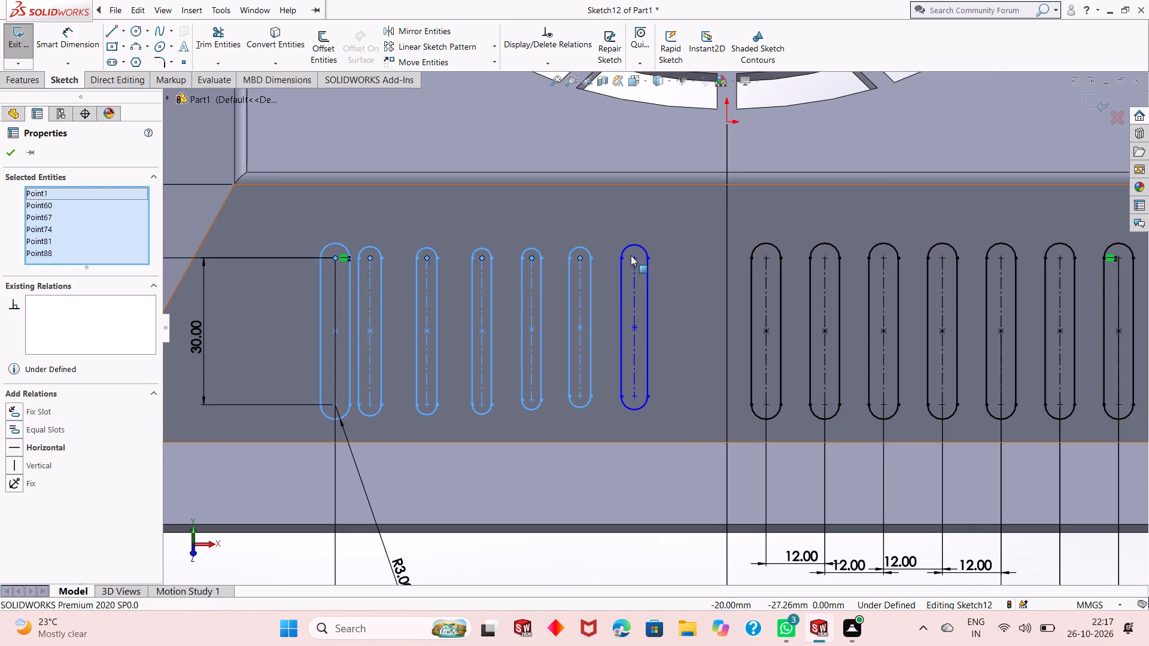
left_click(632, 255, "ctrl")
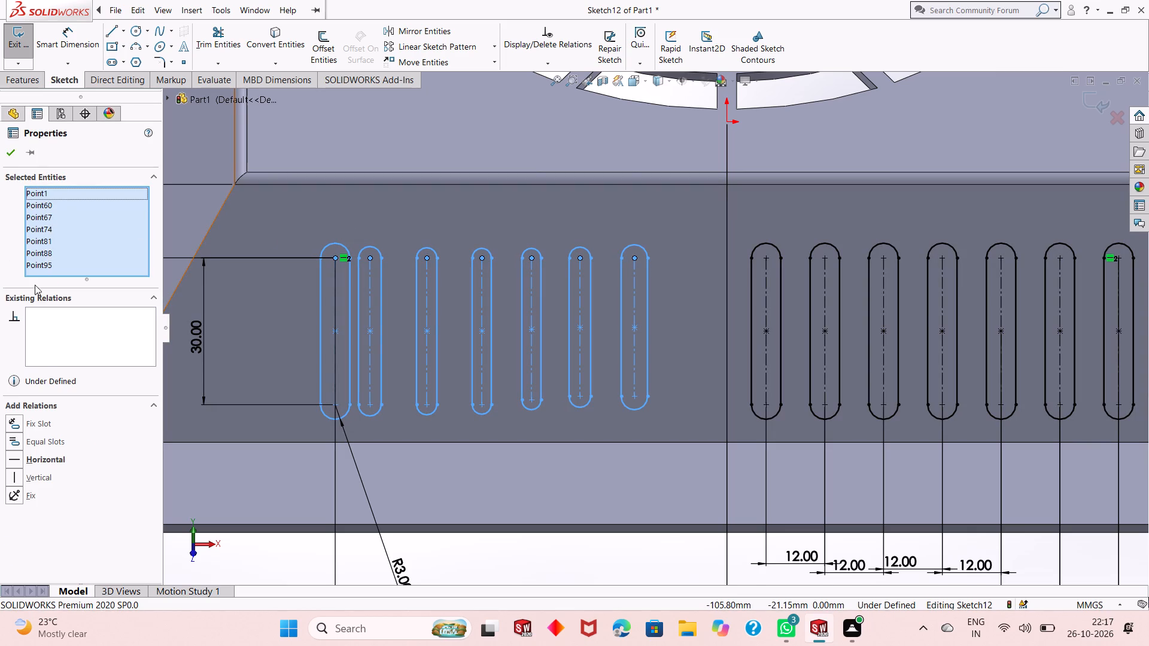
left_click(16, 464)
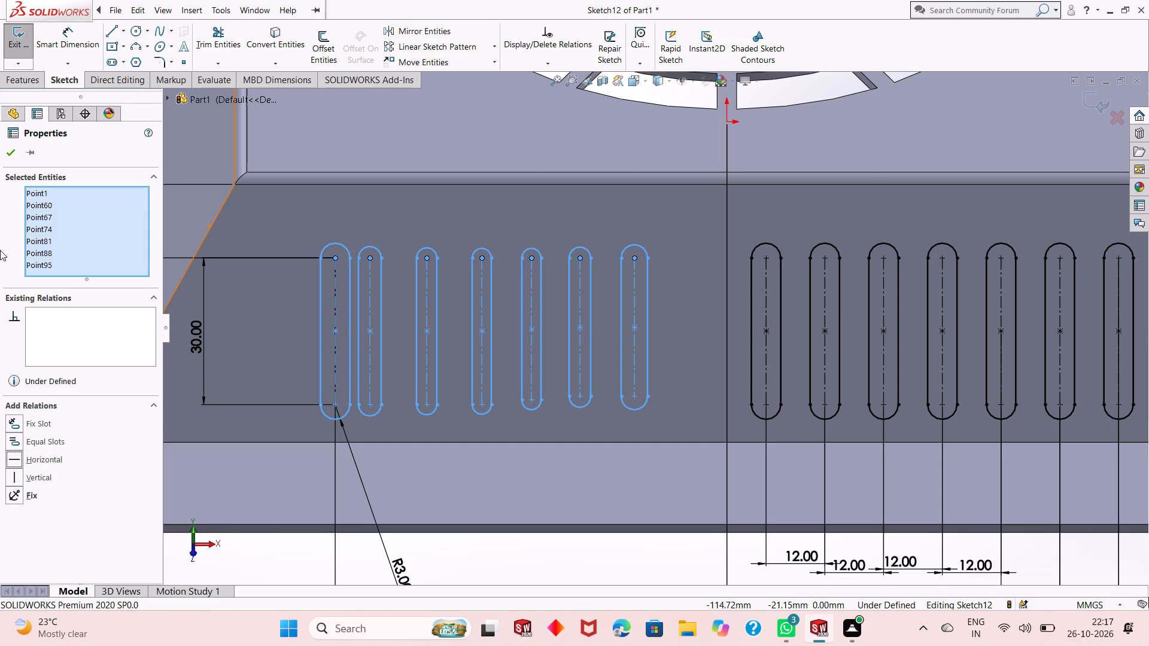
left_click(11, 153)
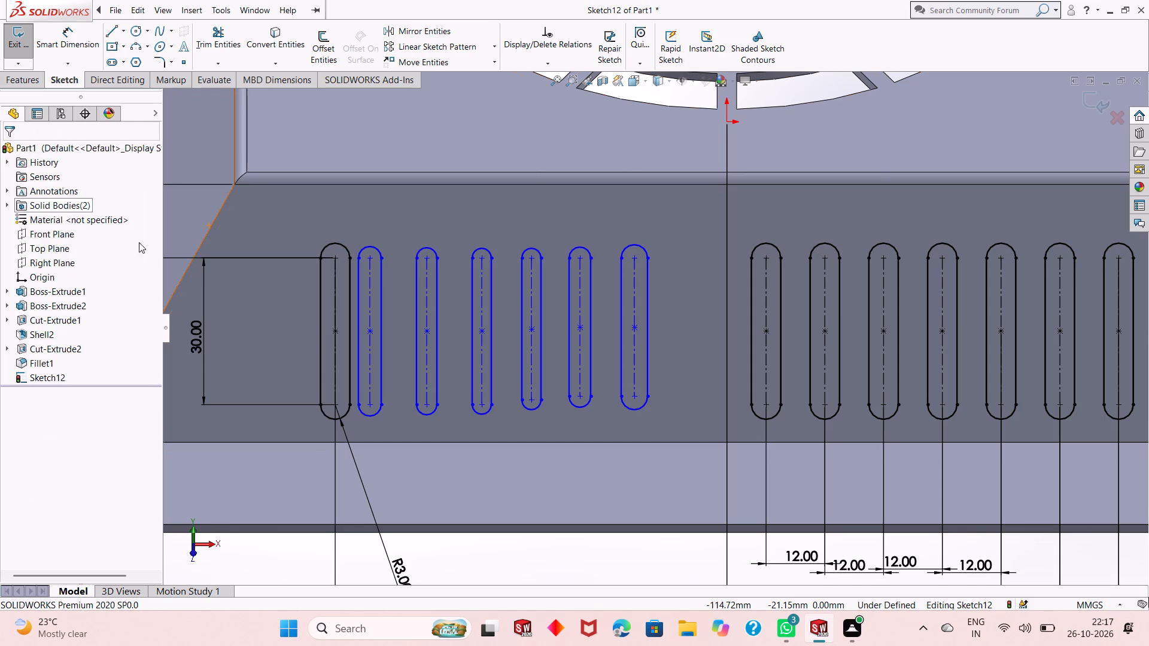
Apply an Equal relation to the vertical centrelines of the seven slots left of the origin.
left_click(338, 288)
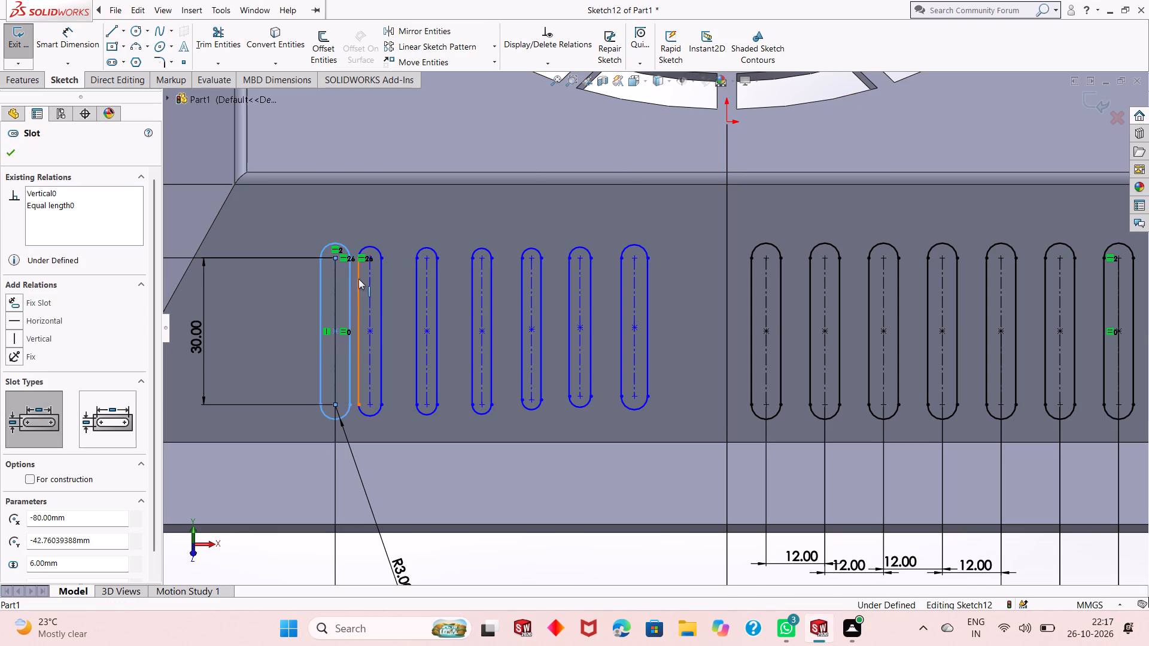
left_click(369, 272, "ctrl")
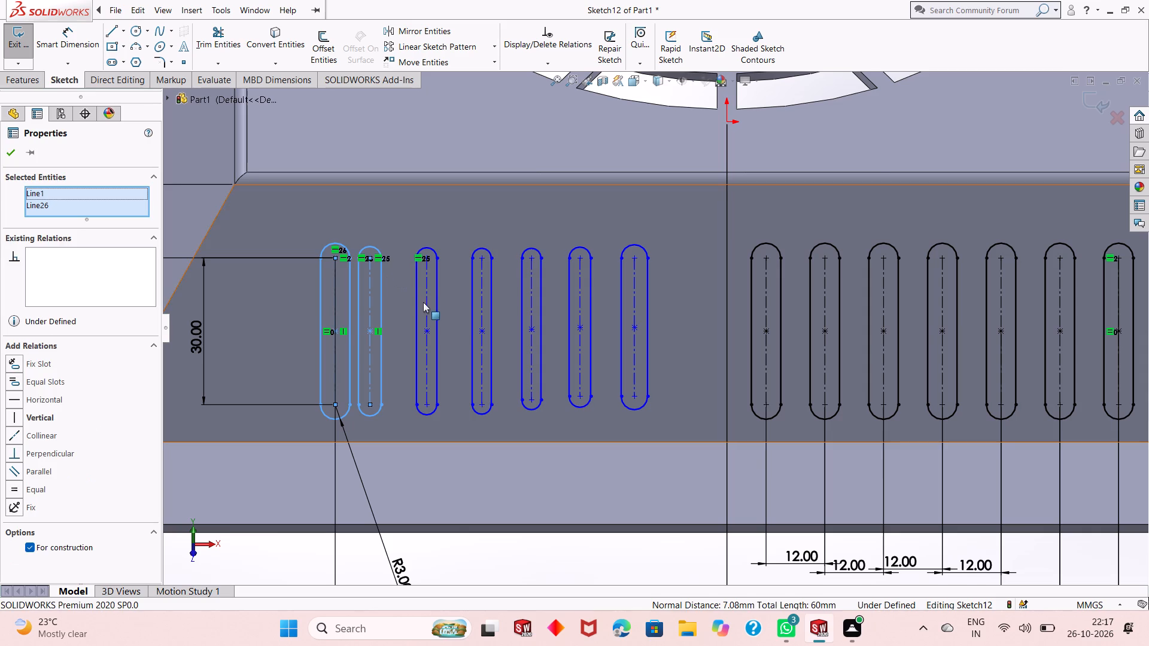
left_click(425, 298, "ctrl")
left_click(485, 275, "ctrl")
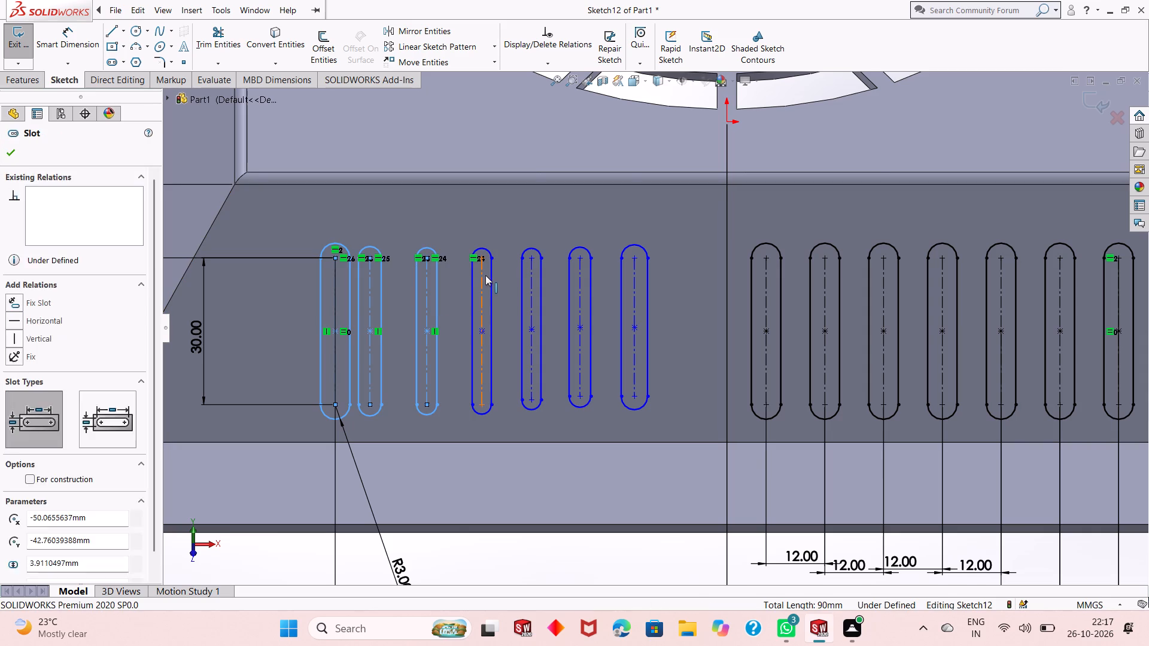
left_click(529, 276, "ctrl")
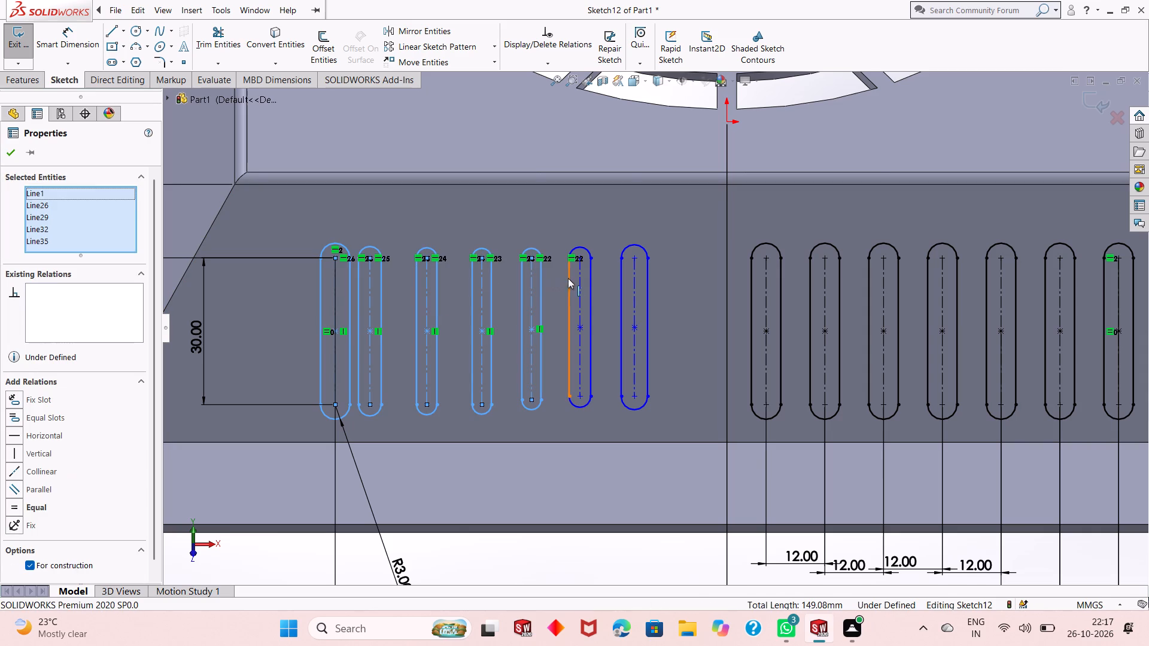
left_click(583, 278, "ctrl")
left_click(631, 278, "ctrl")
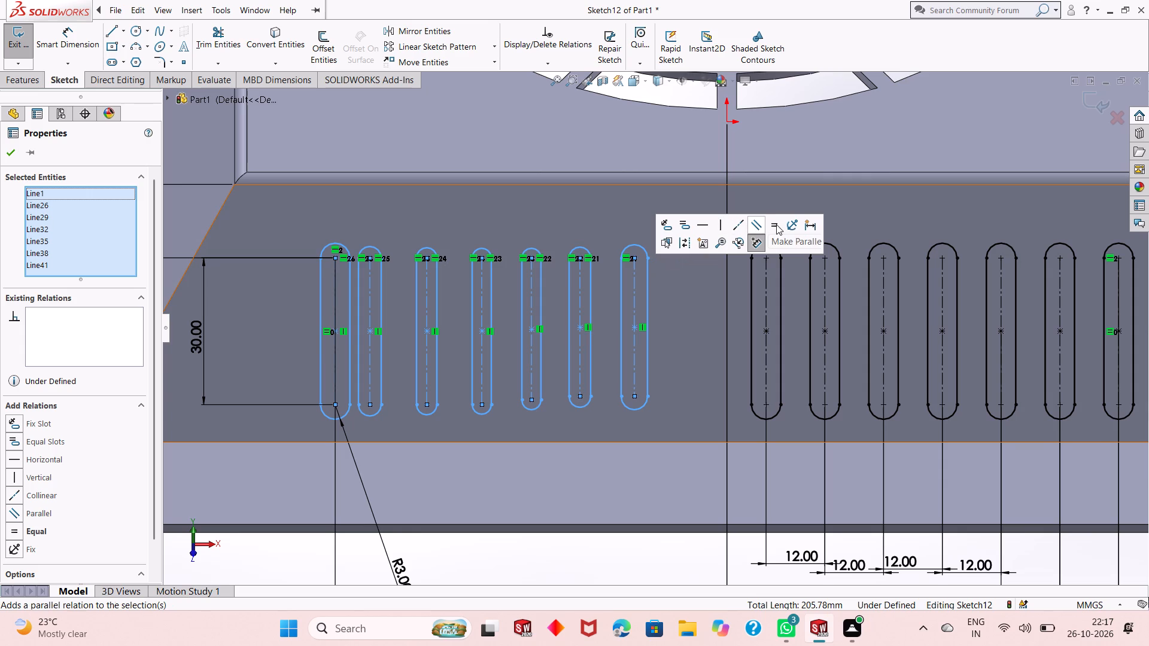
left_click(777, 224)
left_click(13, 151)
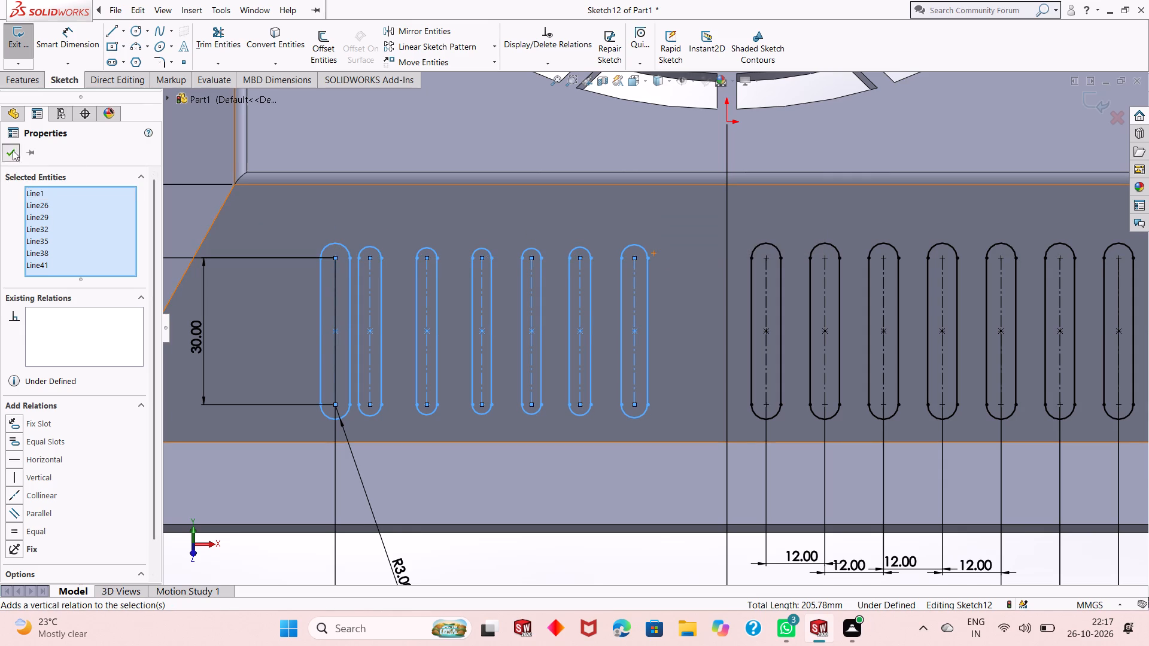
Apply an Equal relation to the lower end arcs of the seven slots left of the origin.
left_click(347, 415)
left_click(362, 415, "ctrl")
left_click(417, 413, "ctrl")
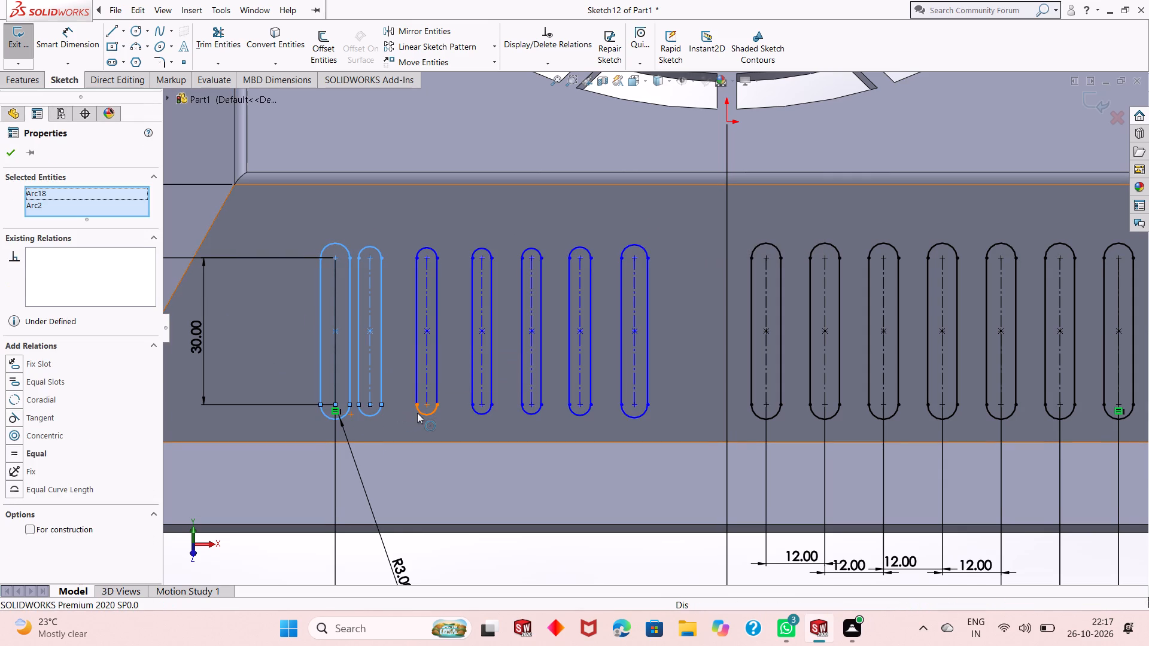
left_click(473, 412, "ctrl")
left_click(528, 412, "ctrl")
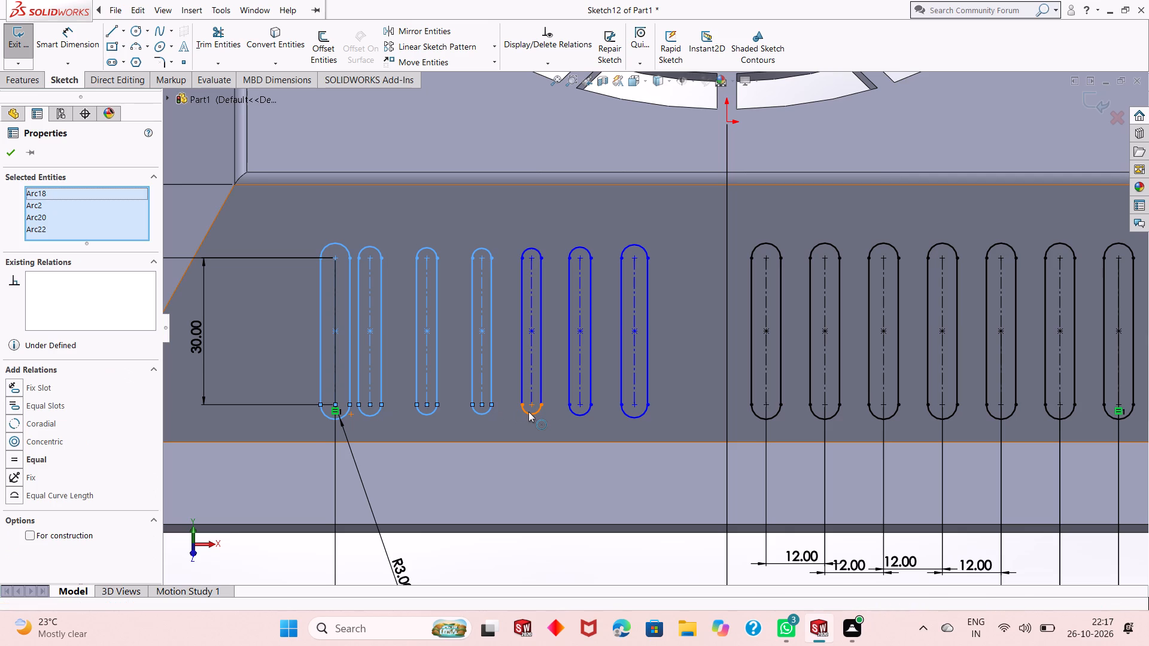
left_click(573, 410, "ctrl")
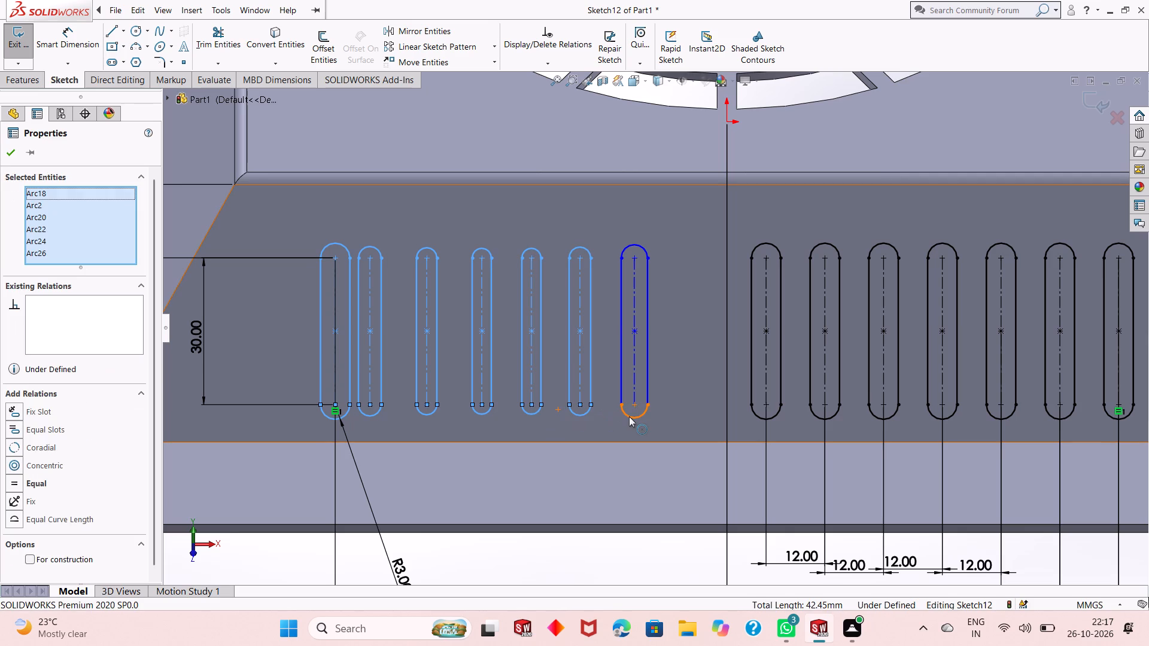
left_click(629, 416, "ctrl")
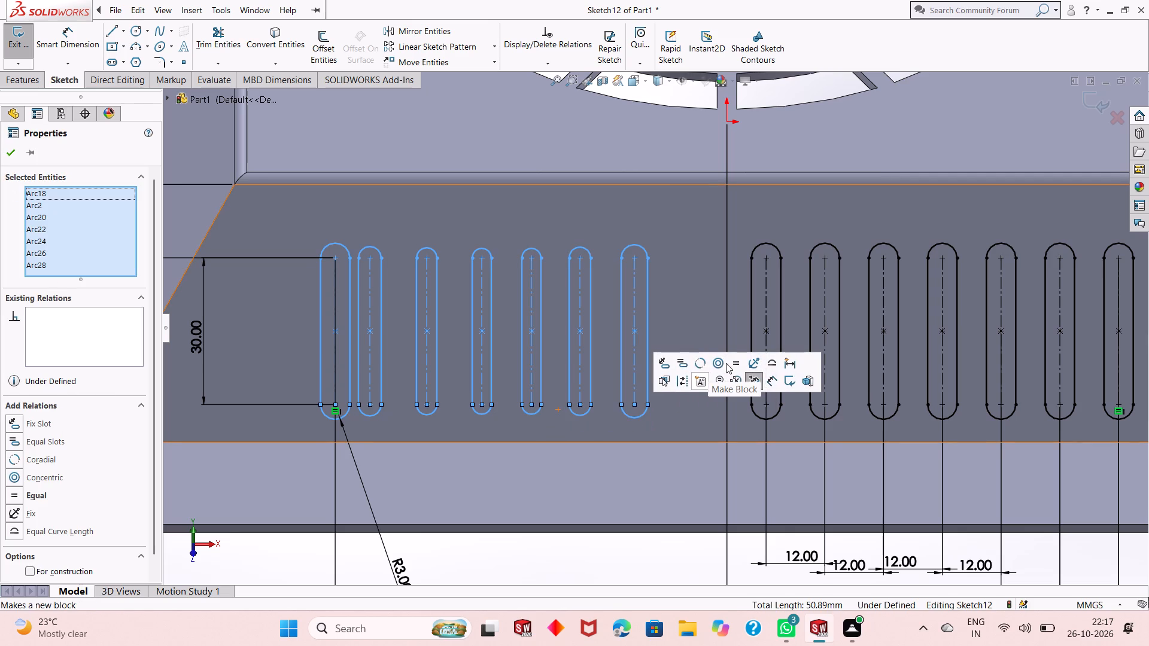
left_click(733, 363)
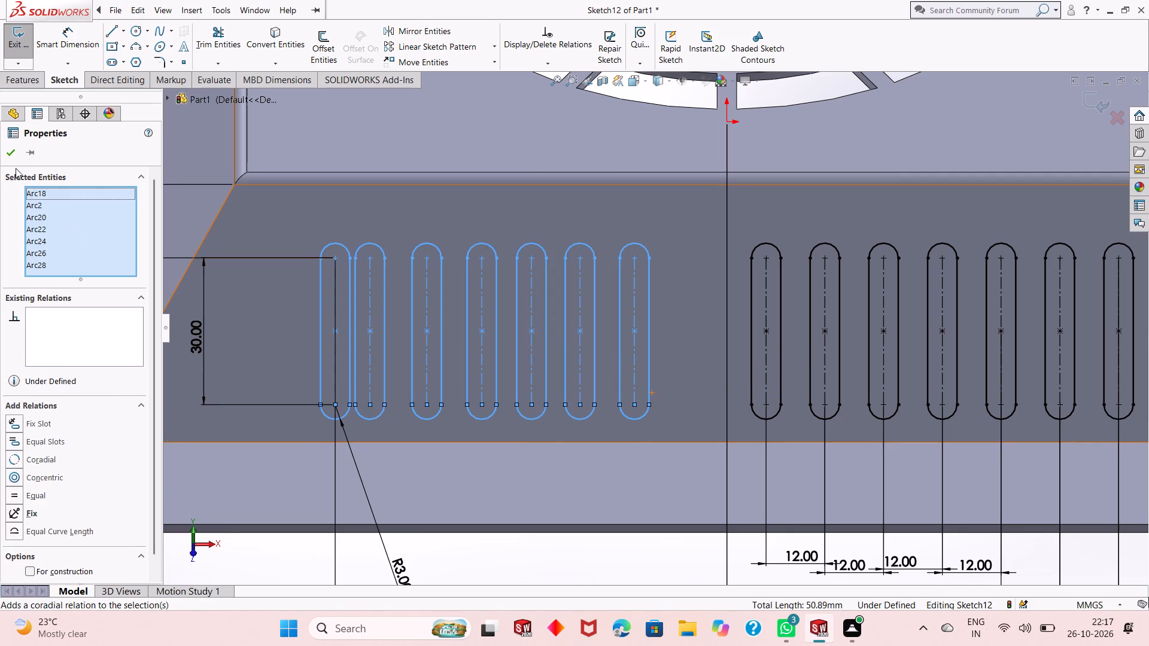
left_click(7, 156)
Dimension the spacing between the first and second slots from the left-hand end at 12 mm.
left_click(69, 35)
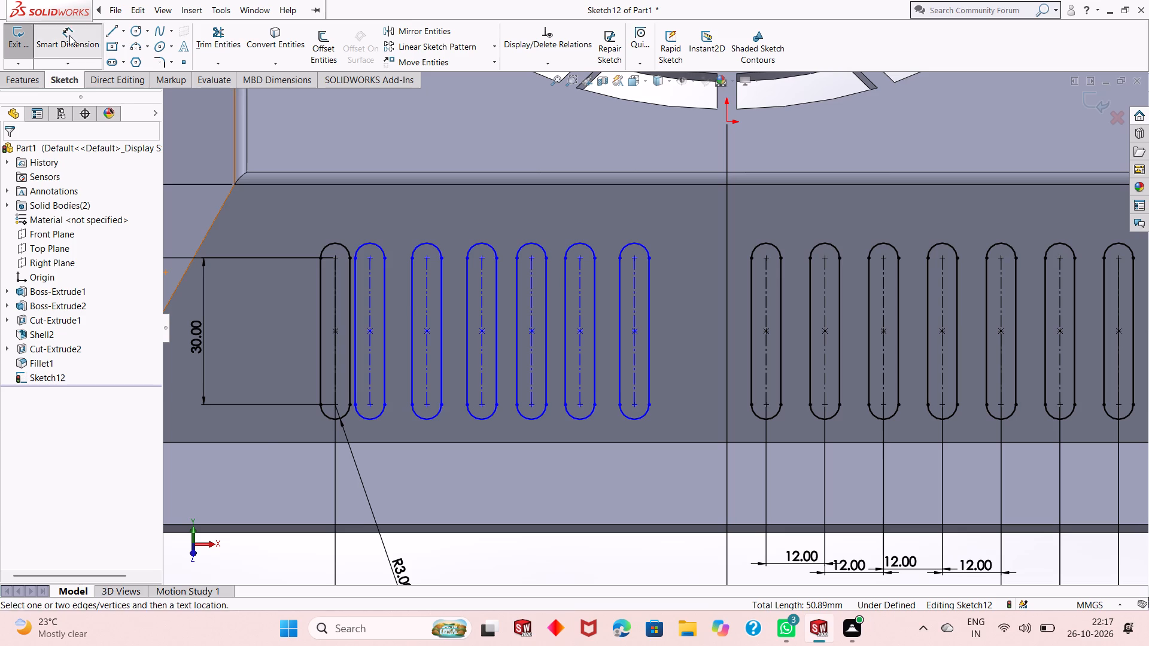
left_click(338, 389)
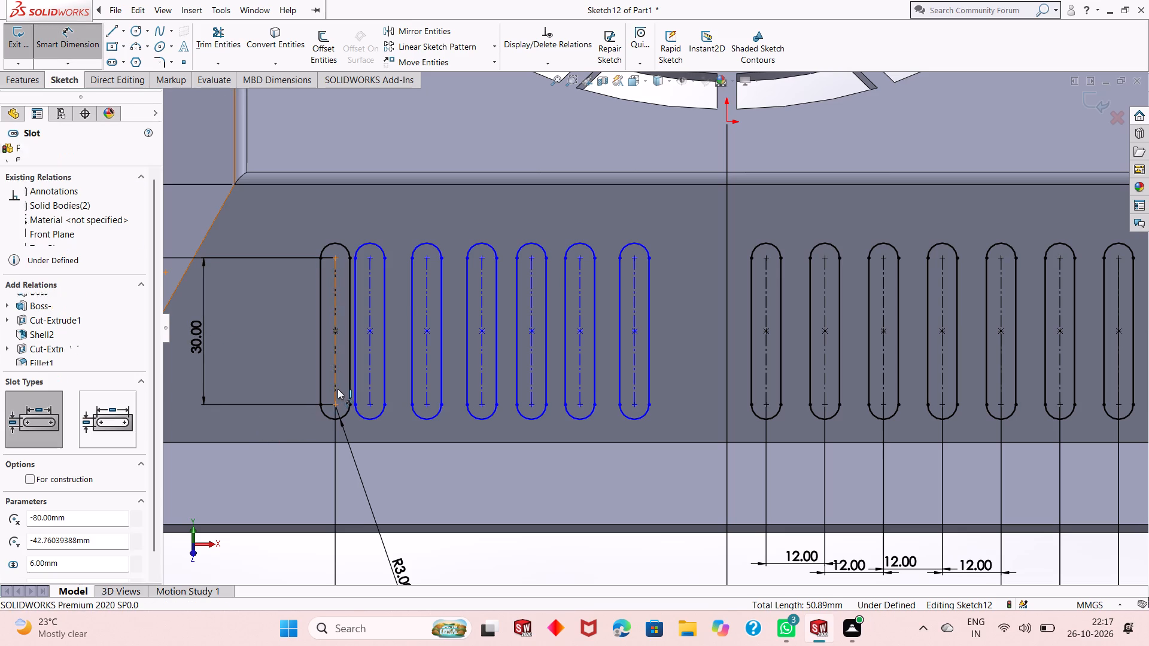
left_click(366, 384)
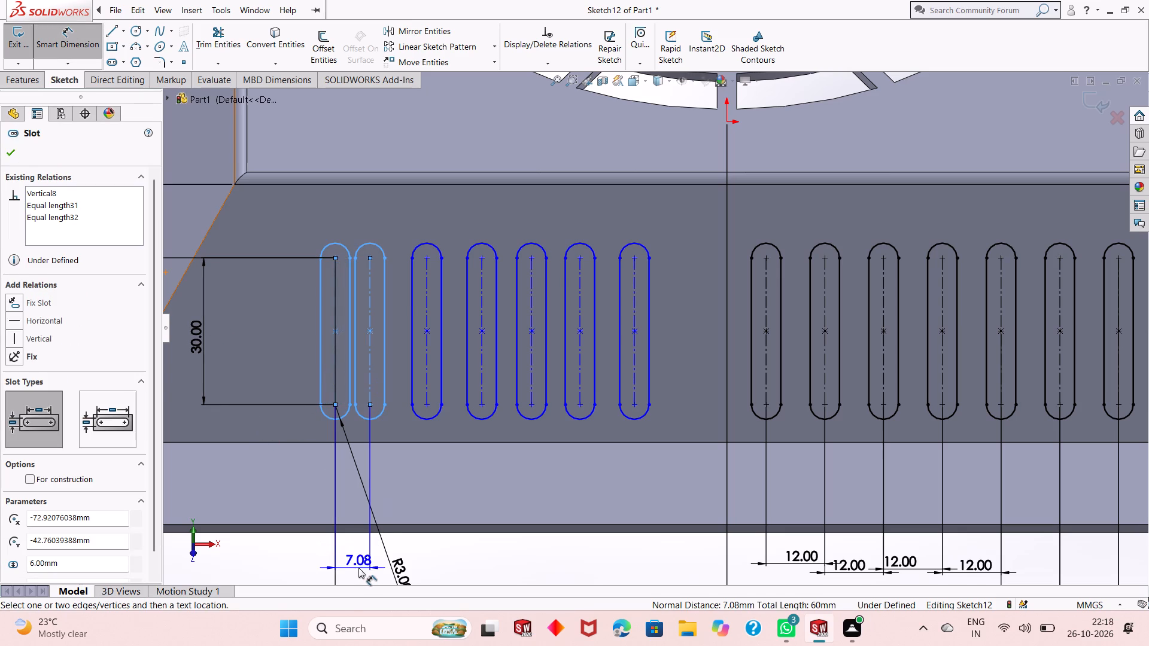
left_click(360, 568)
type("12")
key("Return")
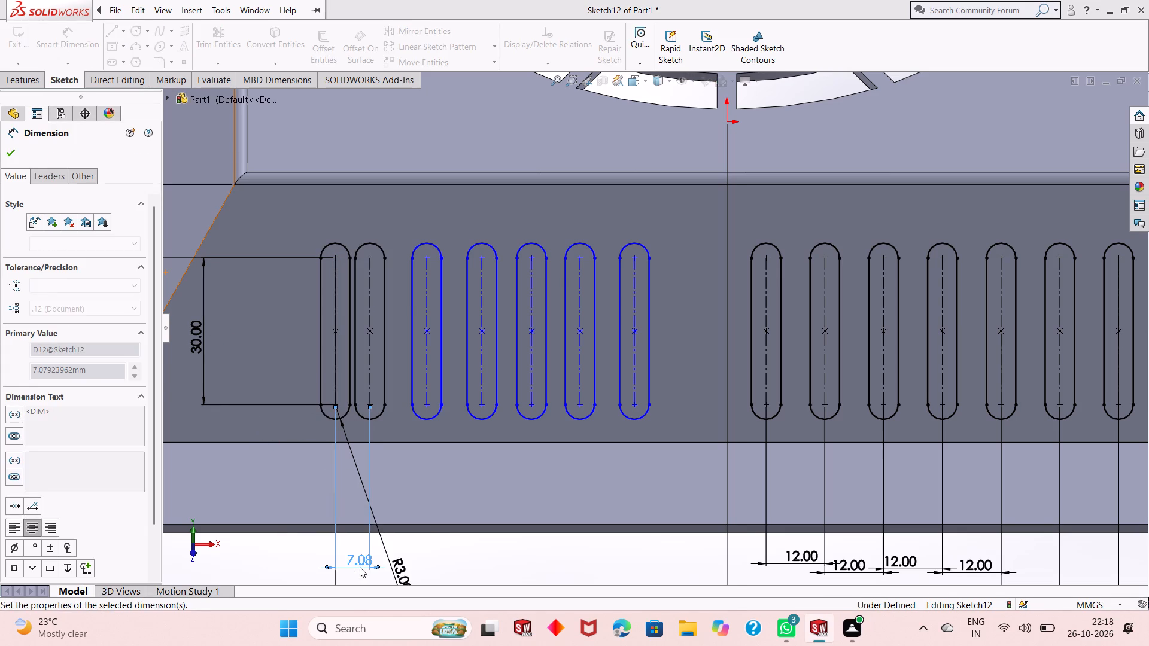
Dimension the spacing between the second and third slots from the left-hand end at 12 mm.
left_click(399, 372)
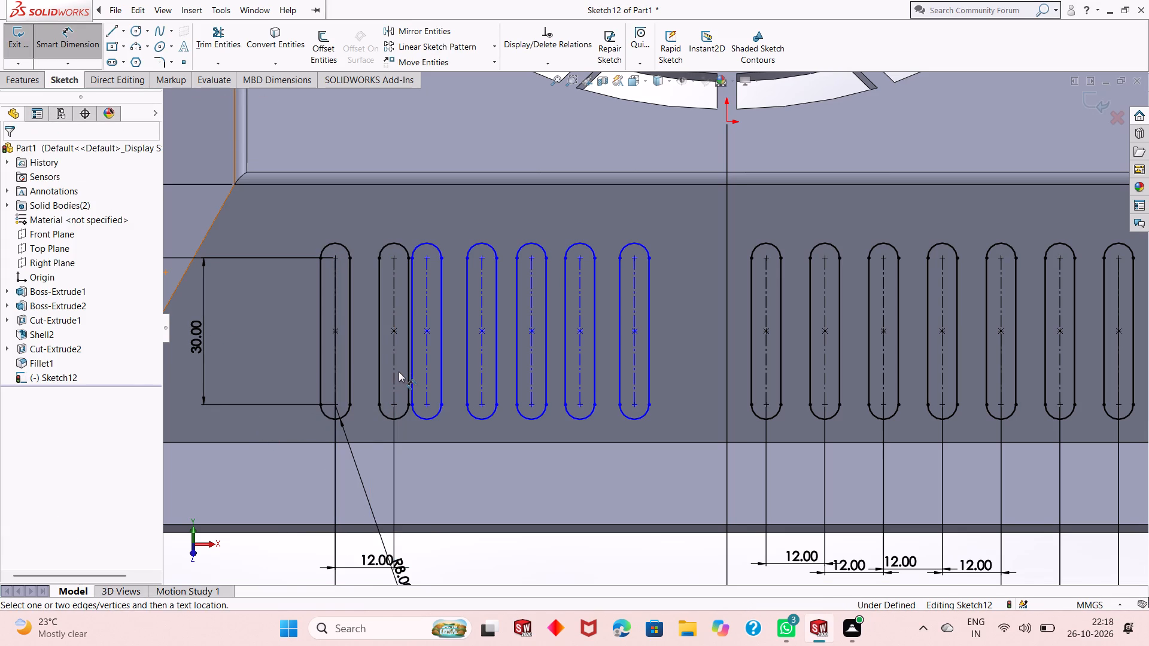
left_click(396, 365)
left_click(426, 349)
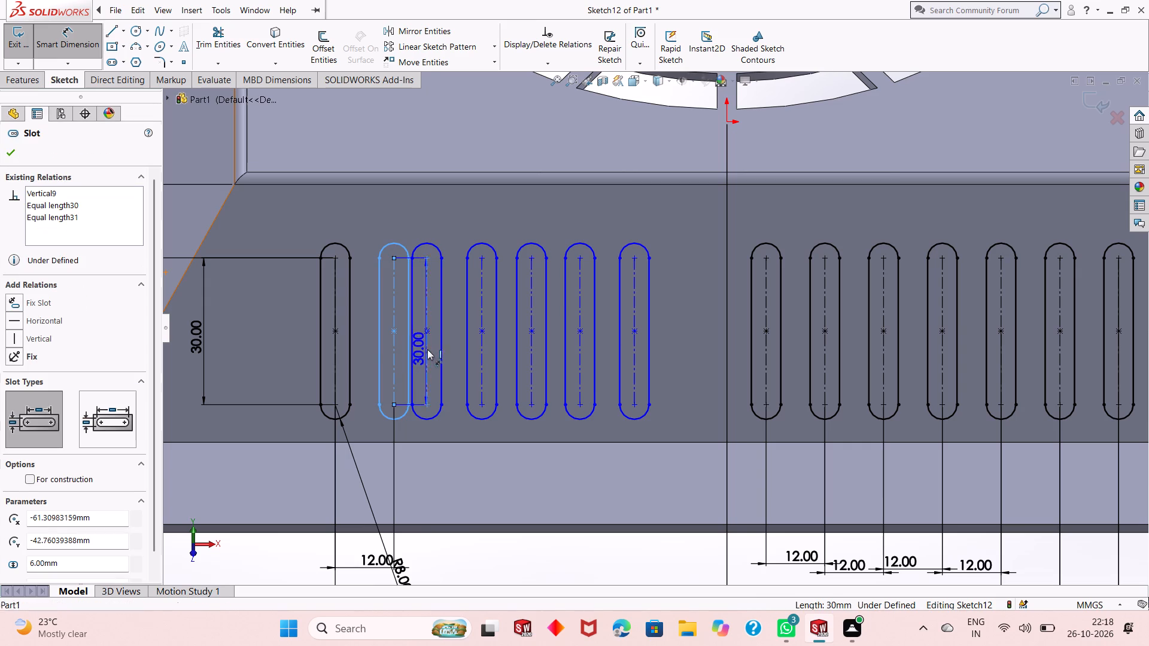
left_click(445, 556)
type("12")
key("Return")
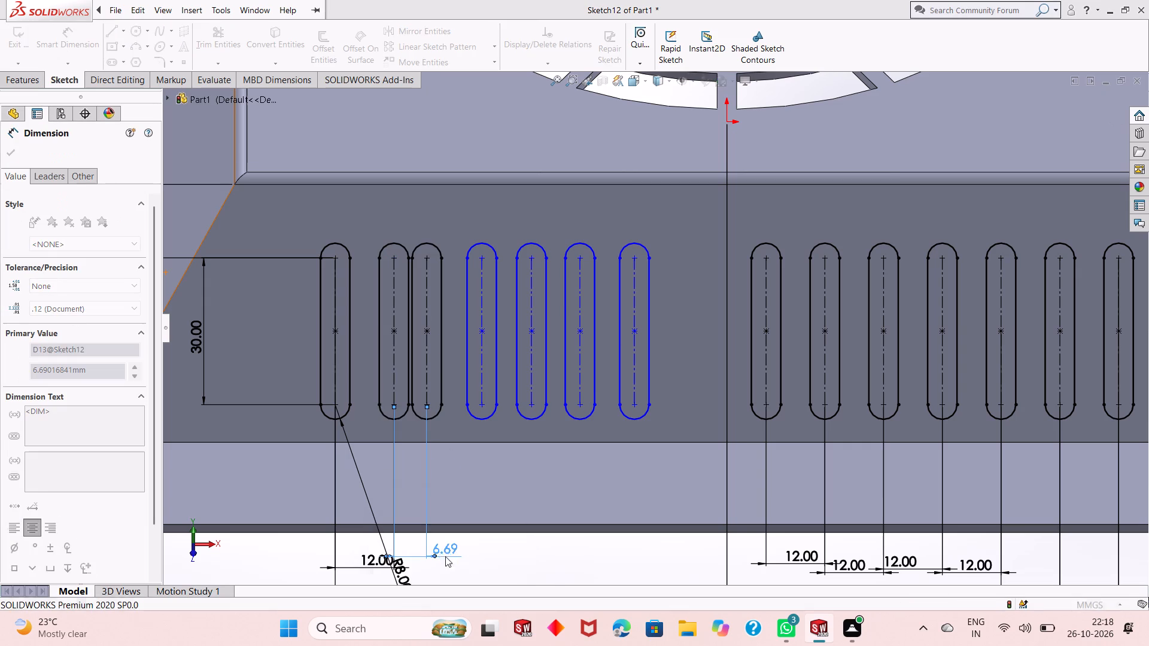
Dimension the spacing between the third and fourth slots from the left-hand end at 12 mm.
left_click(451, 372)
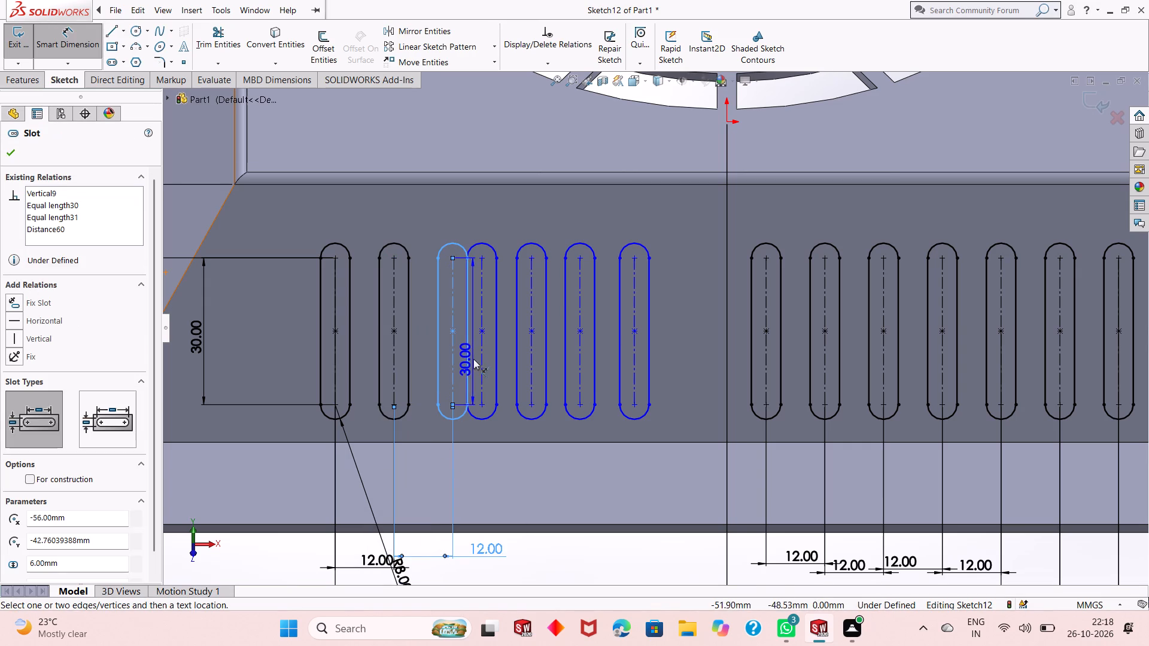
left_click(480, 354)
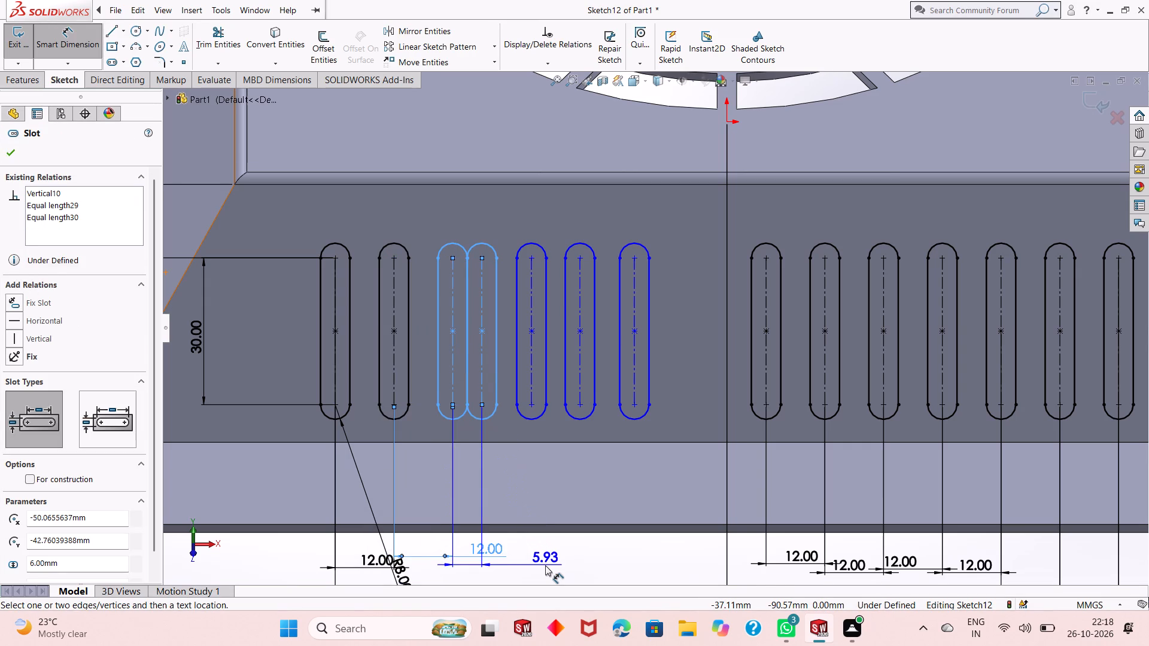
left_click(545, 565)
type("12")
key("Return")
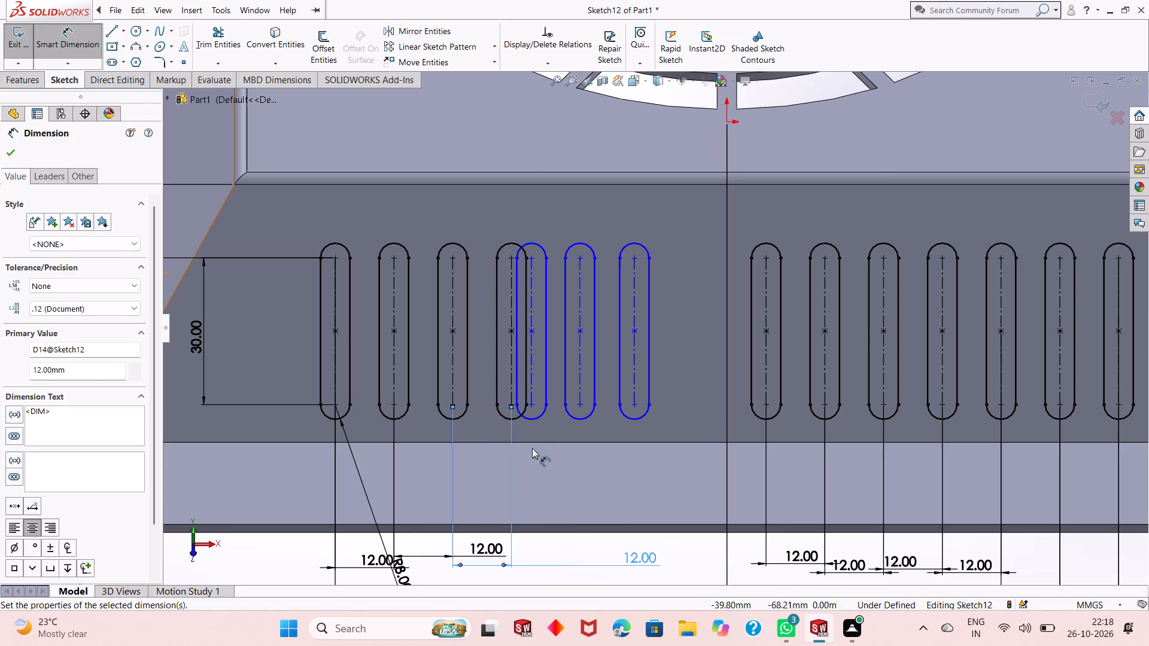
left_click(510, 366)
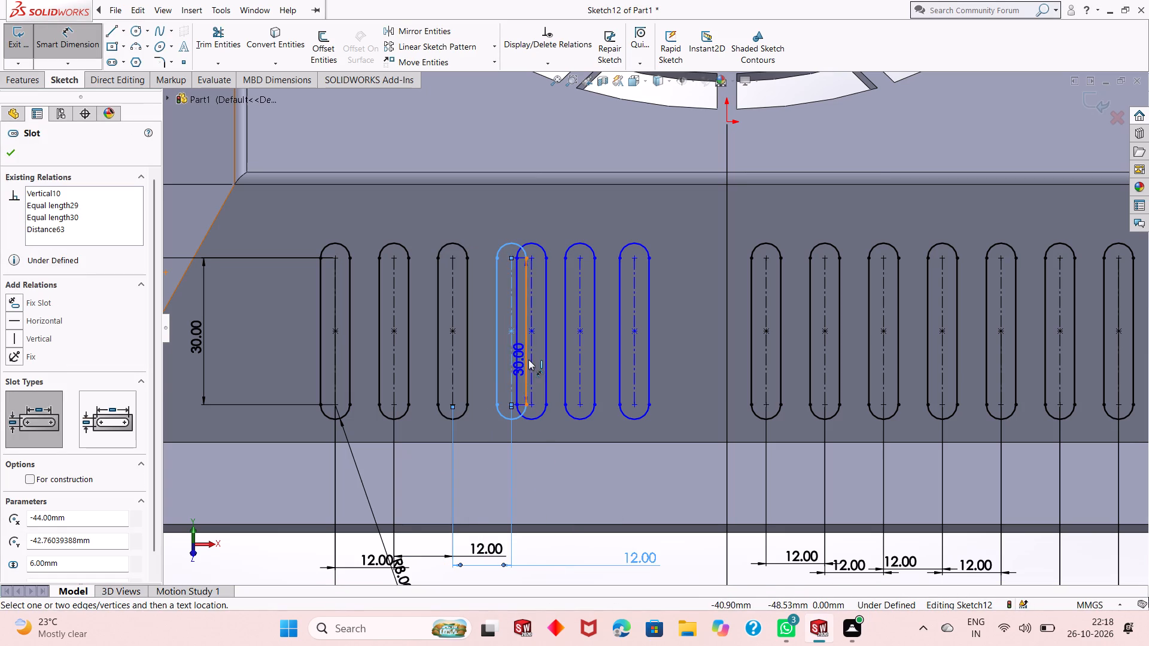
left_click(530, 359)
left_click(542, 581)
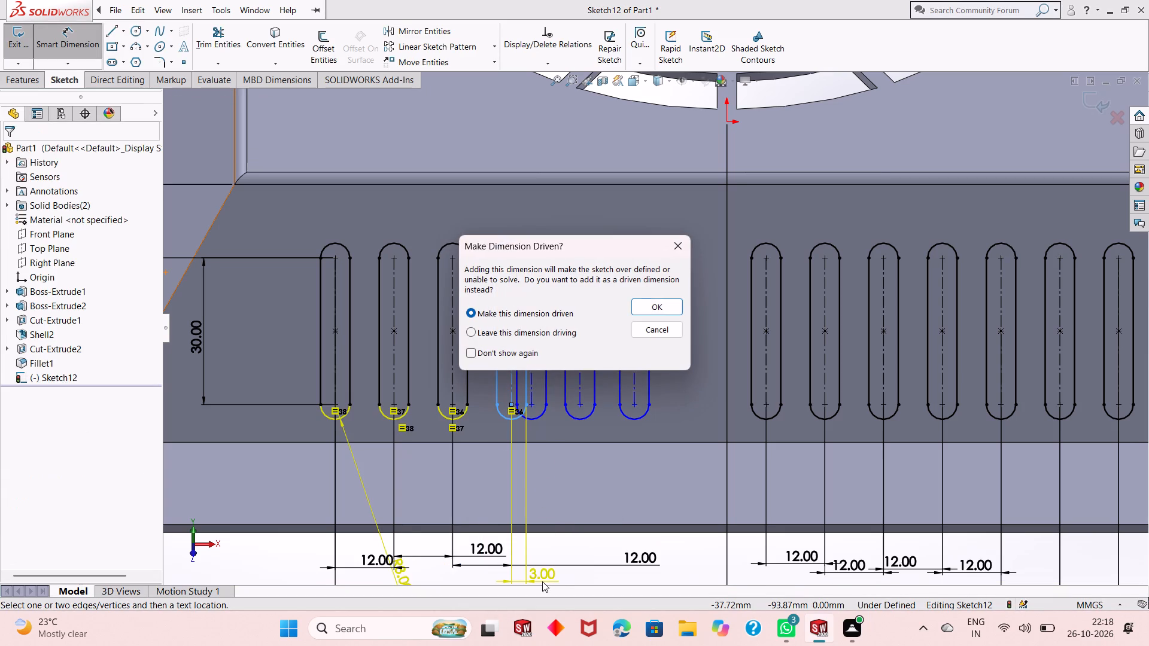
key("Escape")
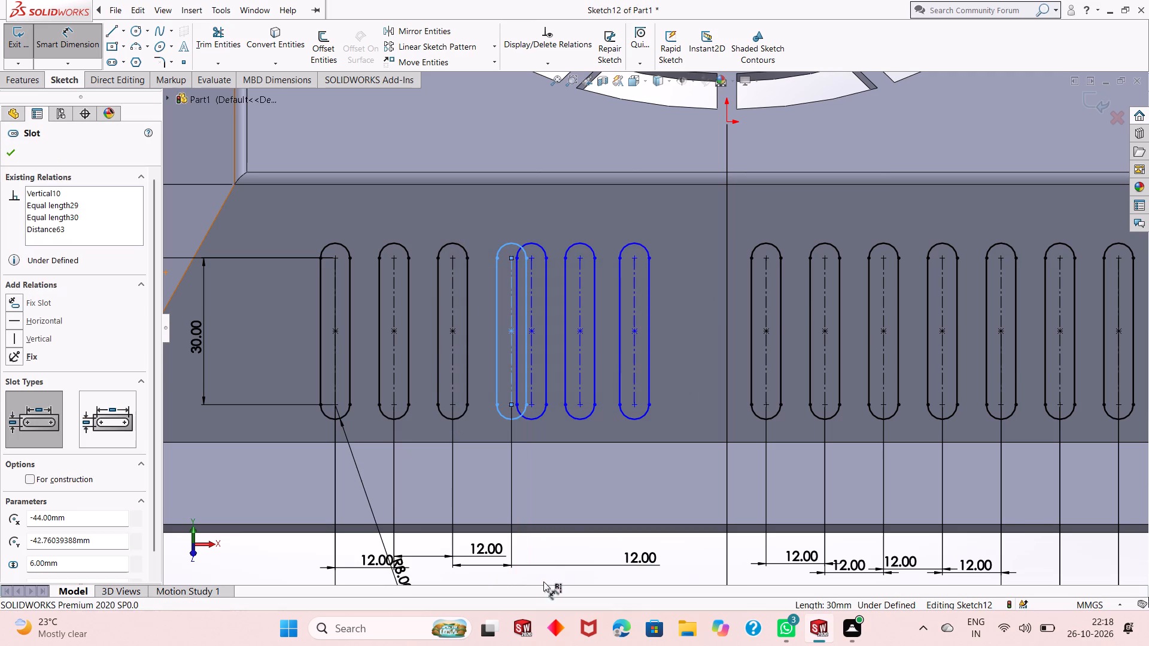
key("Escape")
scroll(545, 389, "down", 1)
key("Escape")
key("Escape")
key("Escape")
Reposition the texts of the second and third 12 mm spacing dimensions below the left-hand slots, closer to their slots.
scroll(525, 431, "up", 2)
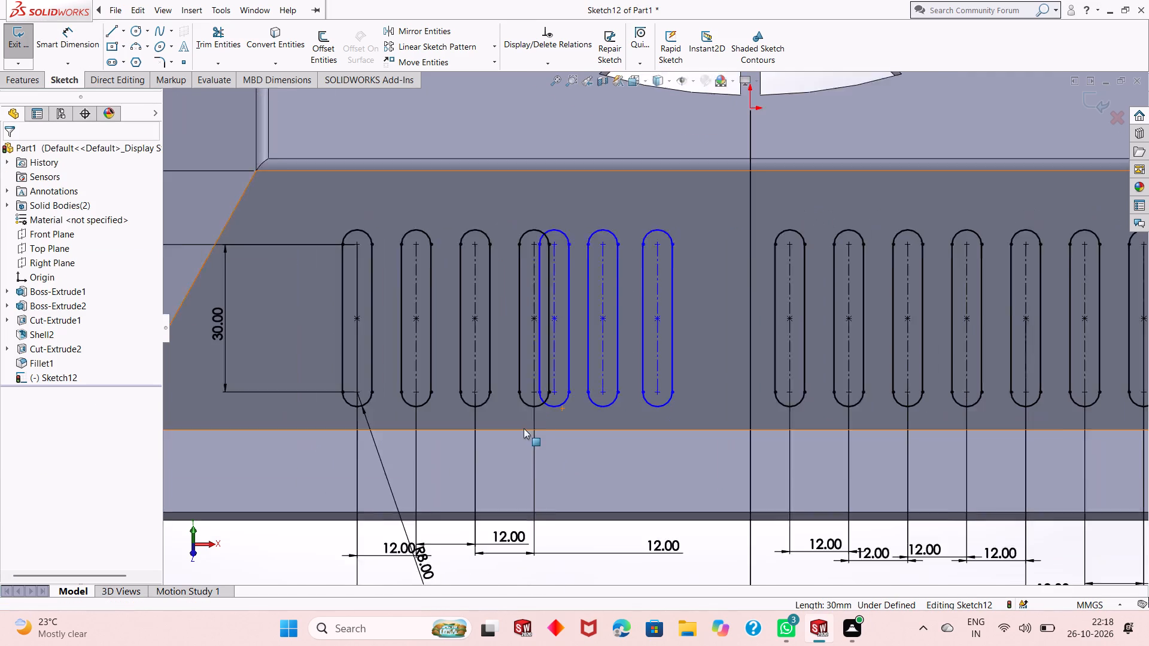
left_click_drag(645, 508, 488, 523)
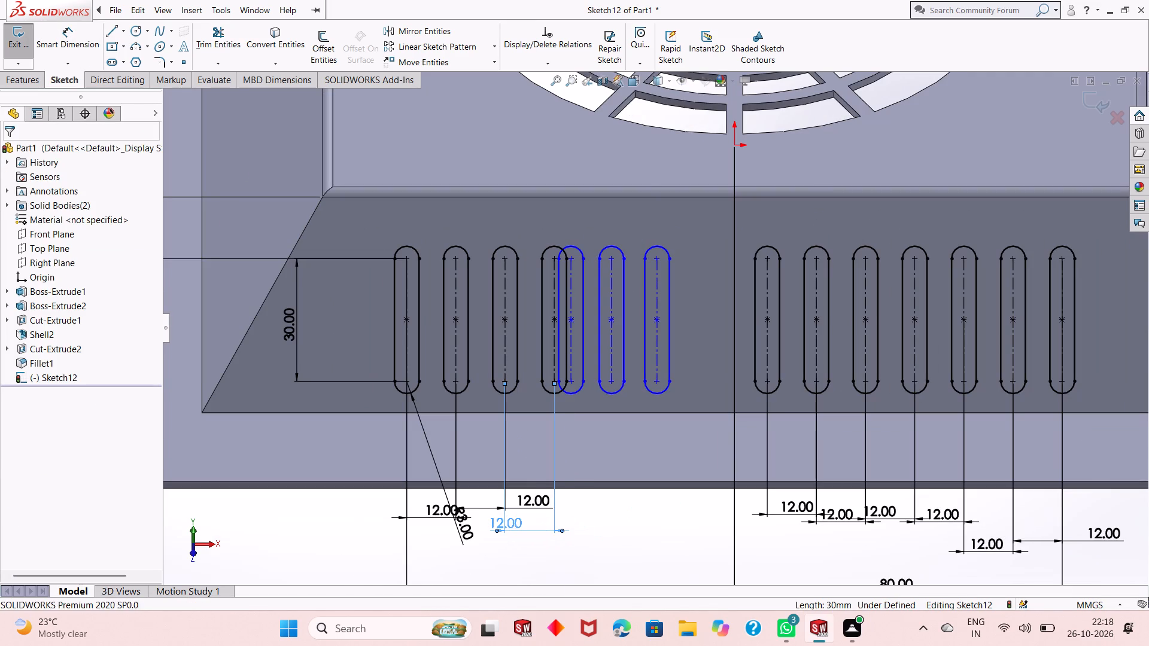
left_click_drag(531, 497, 477, 498)
key("Escape")
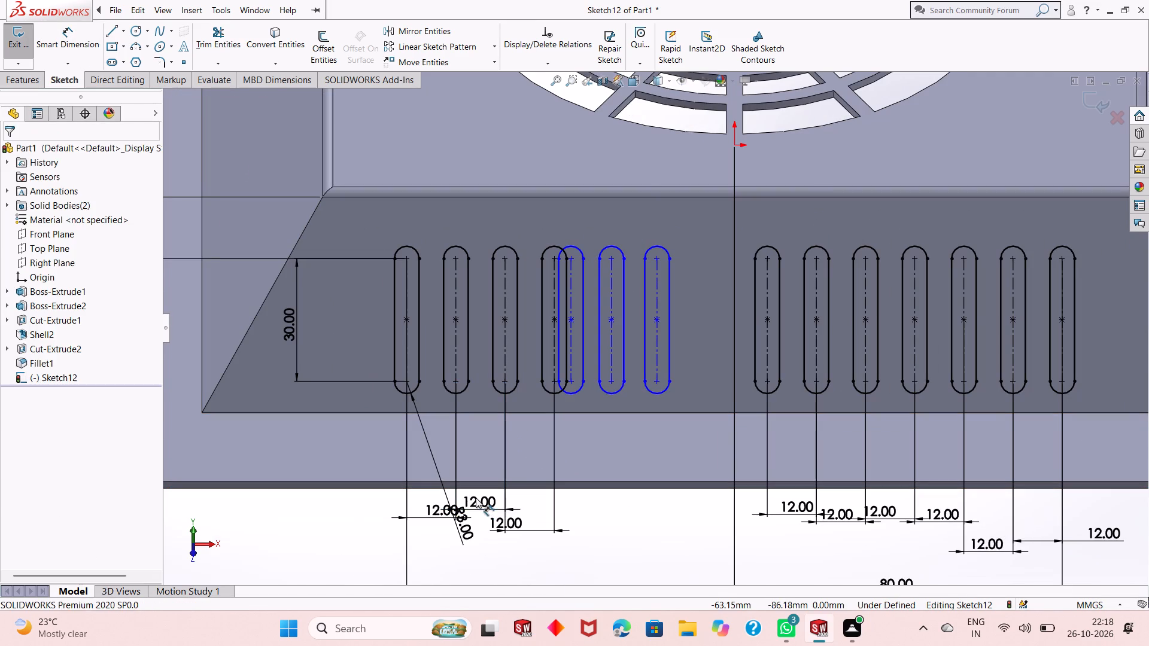
key("Escape")
key("Escape")
key("Escape")
key("Escape")
scroll(586, 349, "down", 3)
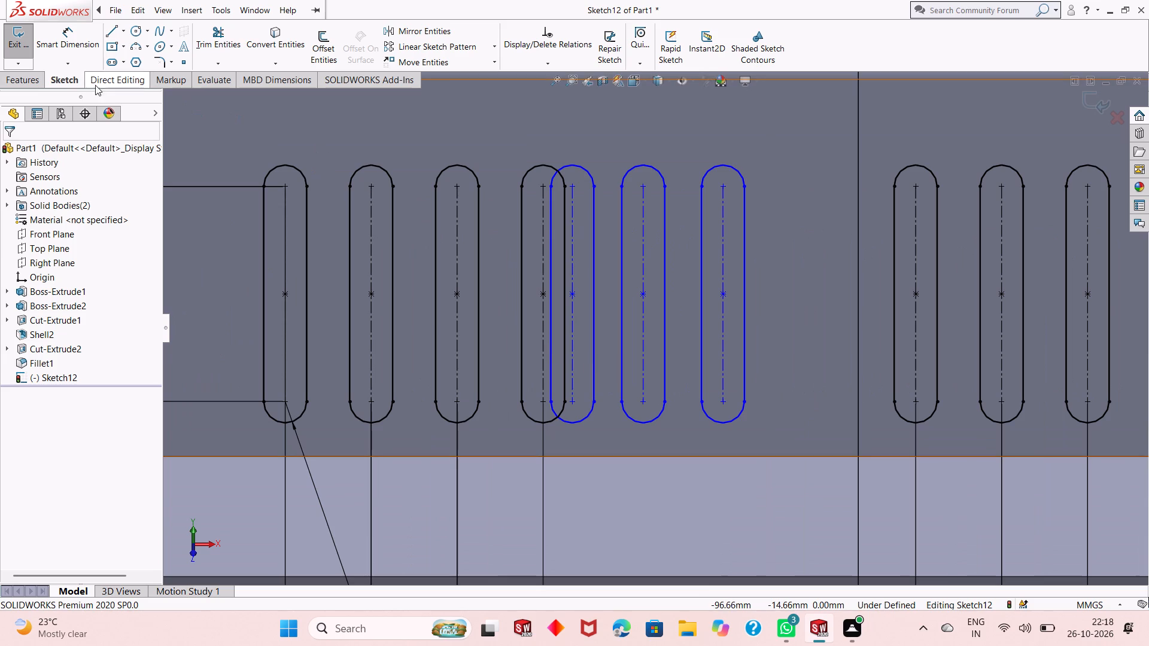
Dimension the spacing between the fourth and fifth slots from the left-hand end at 12 mm, placing its text below the housing edge.
left_click(81, 49)
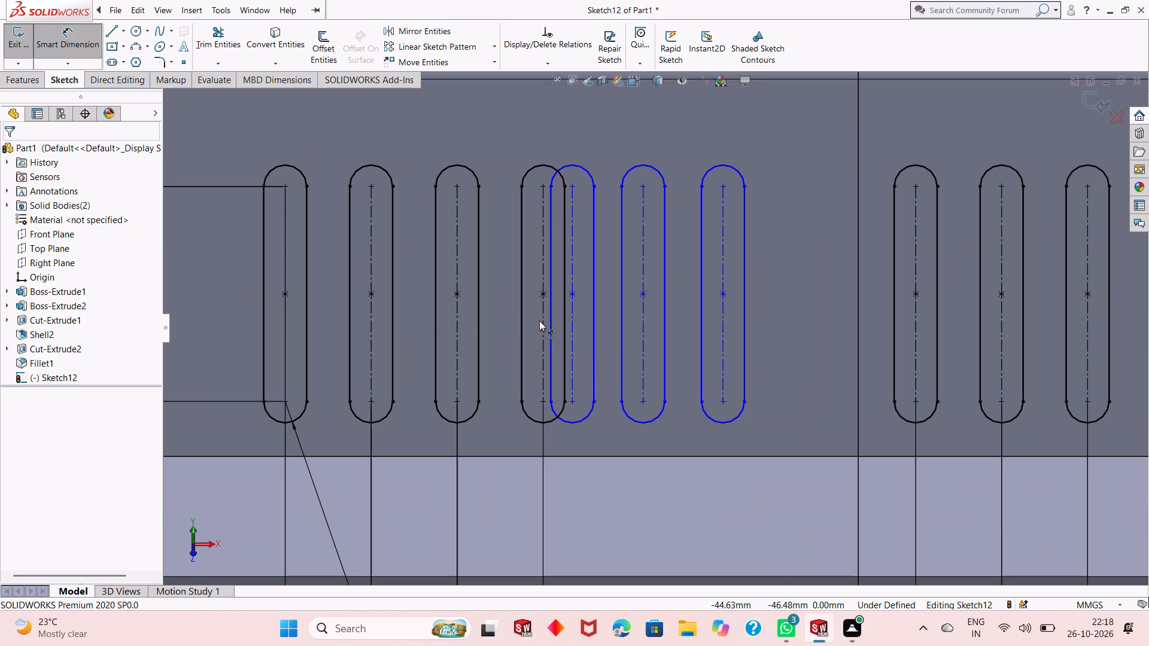
left_click(543, 322)
left_click(570, 319)
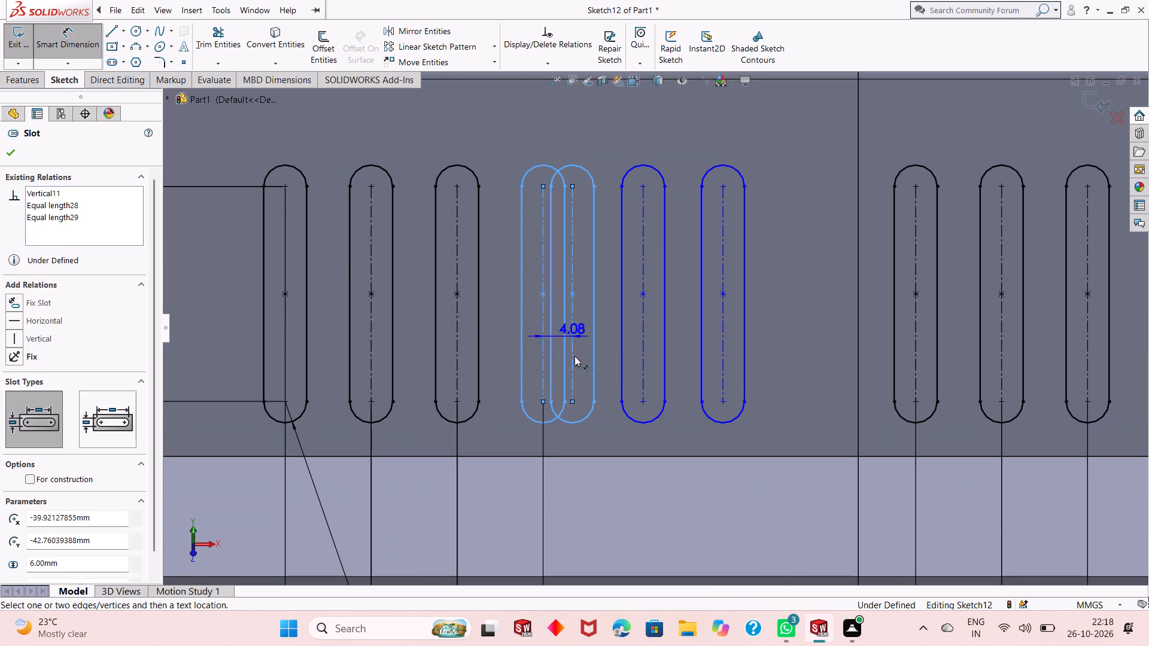
left_click(619, 516)
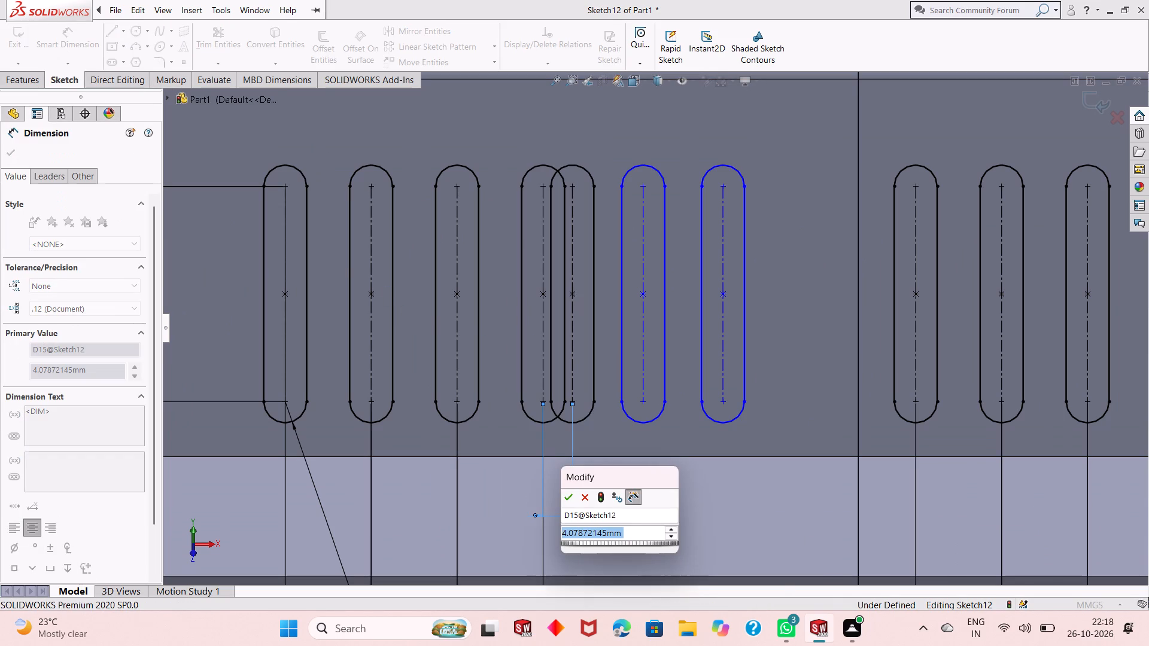
type("12")
key("Return")
scroll(619, 516, "up", 2)
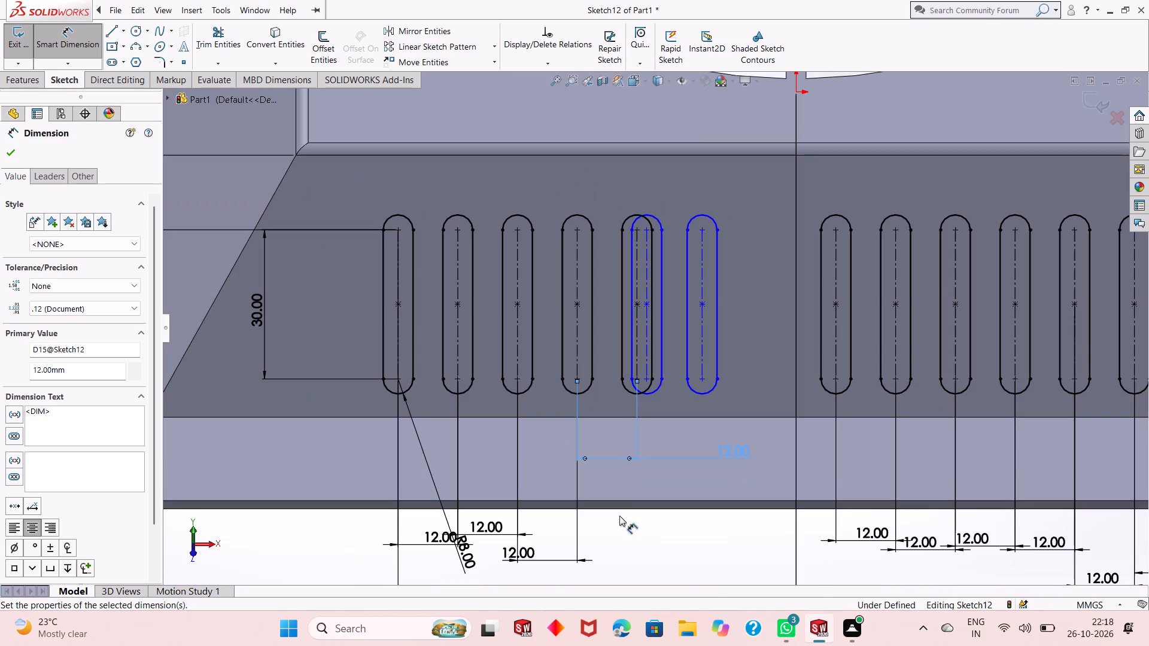
left_click_drag(746, 450, 629, 546)
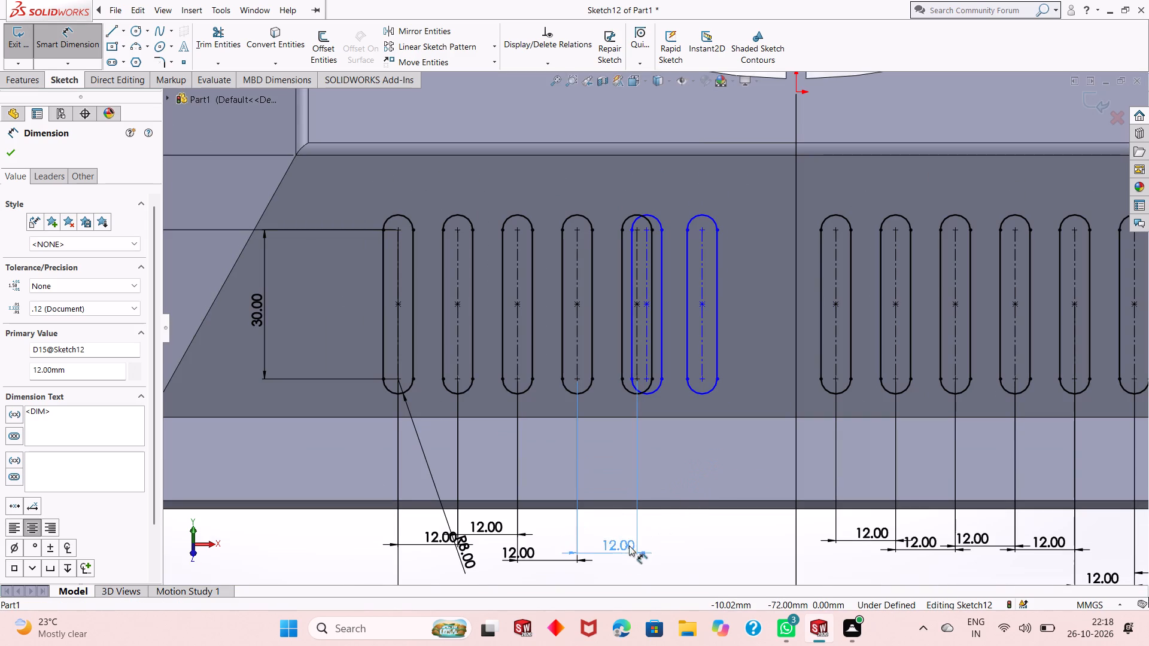
left_click_drag(629, 546, 615, 553)
Dimension the spacing between the fifth and sixth slots from the left-hand end at 12 mm.
scroll(652, 330, "down", 1)
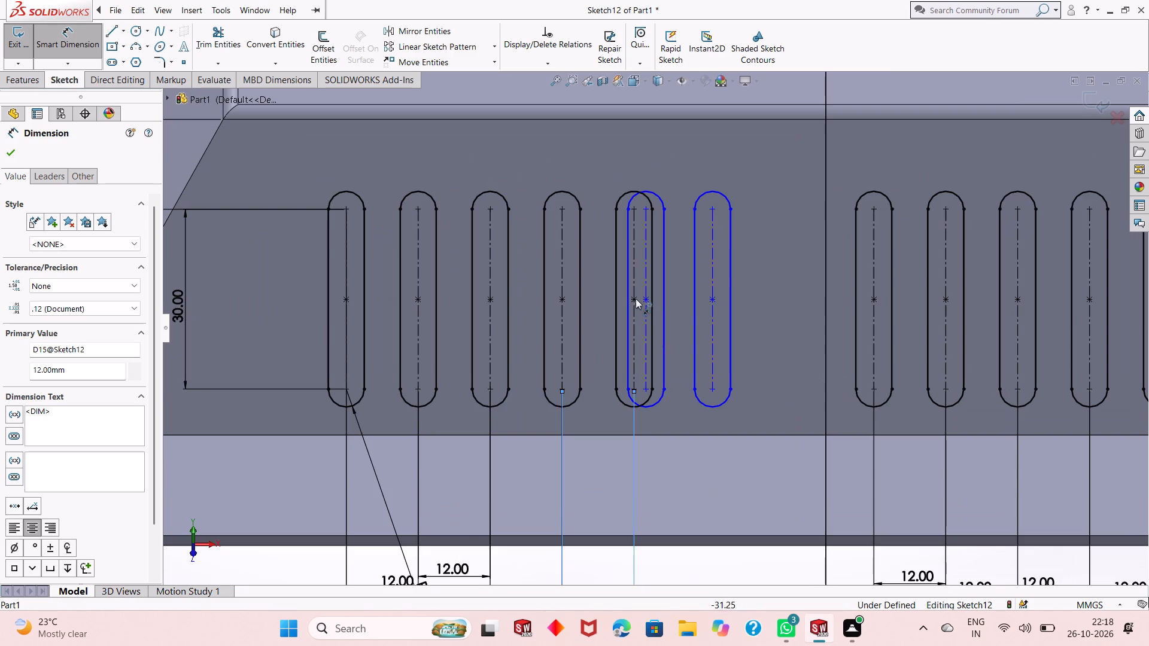
left_click(632, 286)
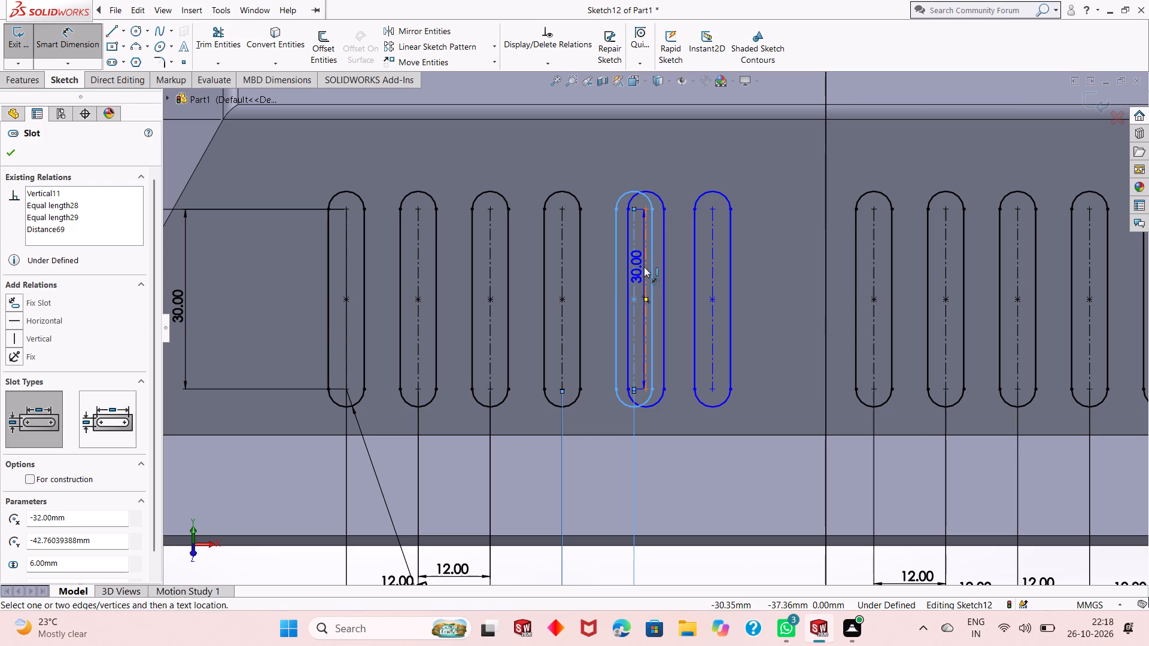
left_click(644, 267)
left_click(691, 555)
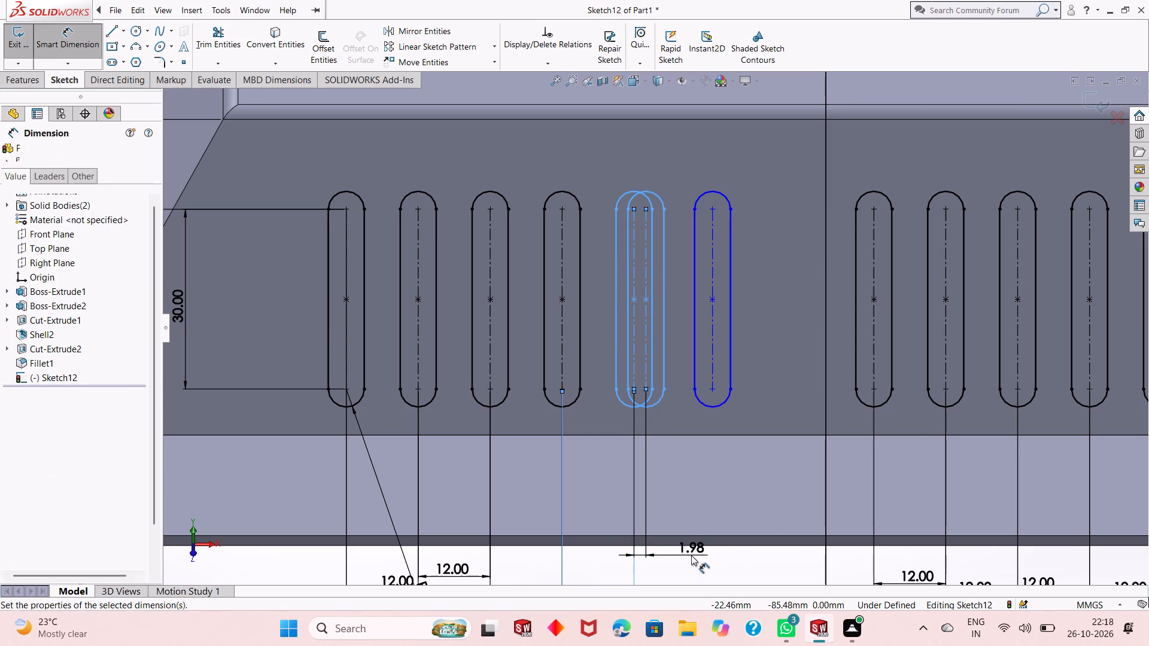
type("12")
key("Return")
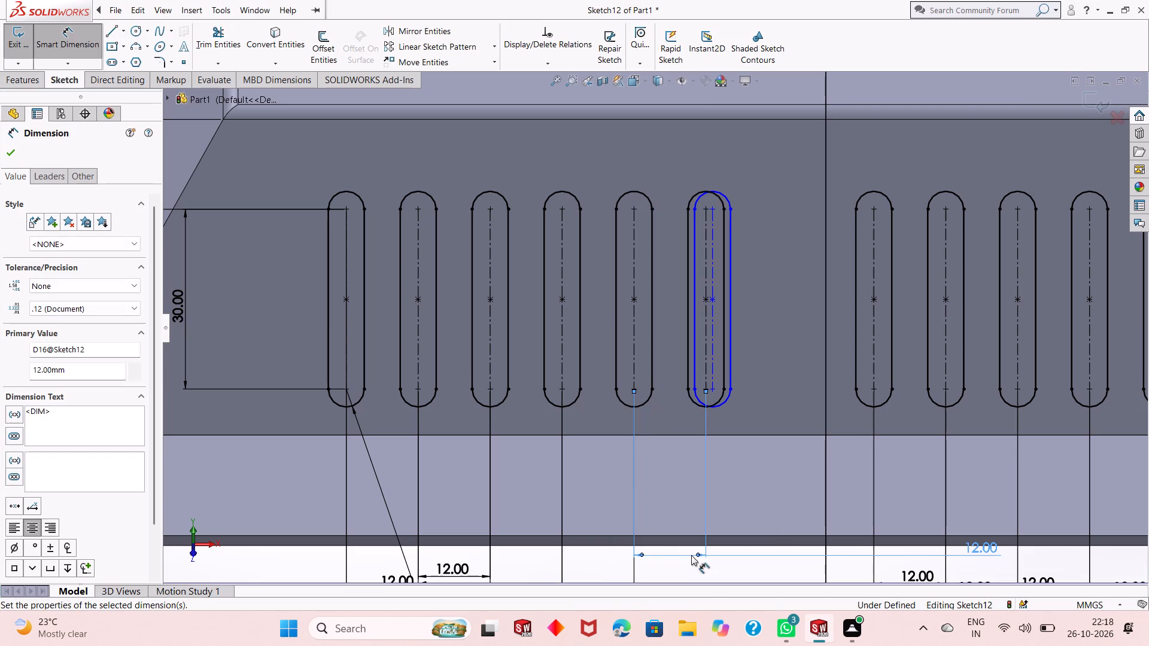
Dimension the spacing between the sixth and seventh slots from the left-hand end at 12 mm.
left_click(704, 346)
left_click(712, 337)
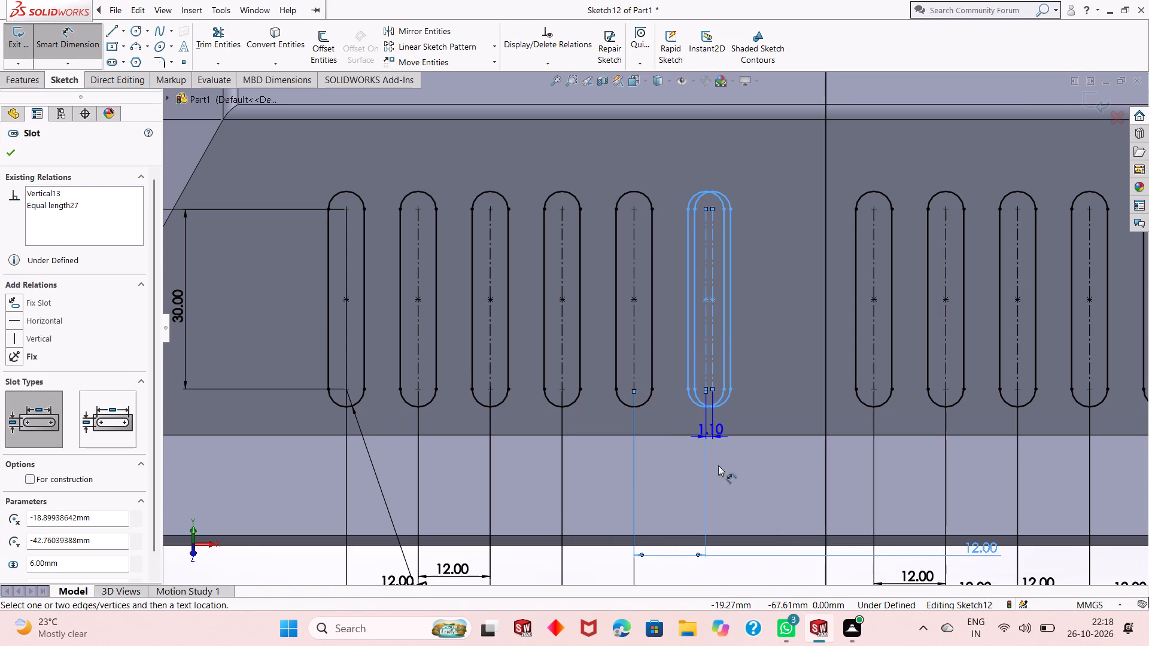
scroll(756, 540, "up", 2)
left_click(724, 505)
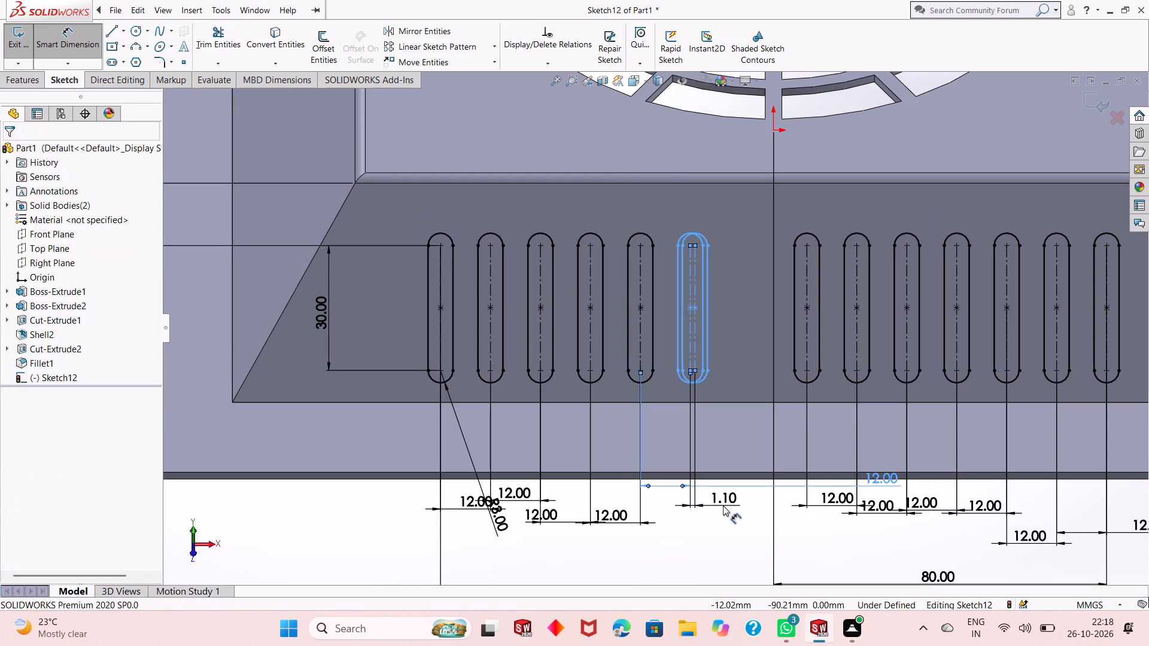
type("12")
key("Return")
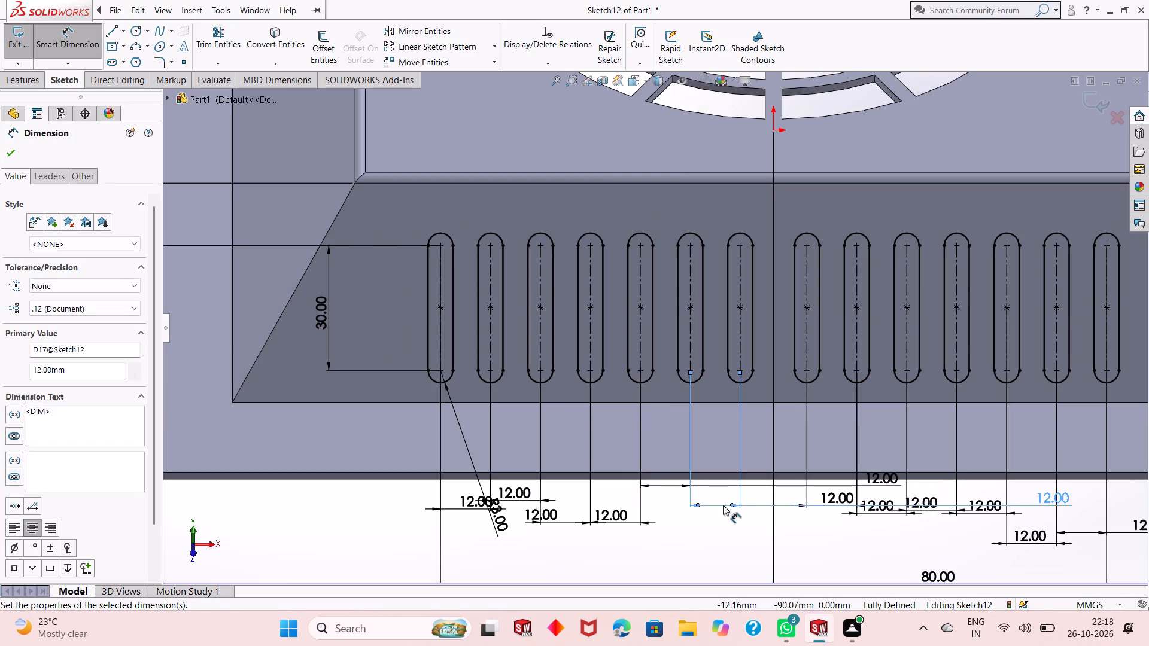
Reposition the text of the 12 mm dimension between the fifth and sixth slots to sit directly below those slots.
left_click_drag(880, 479, 649, 495)
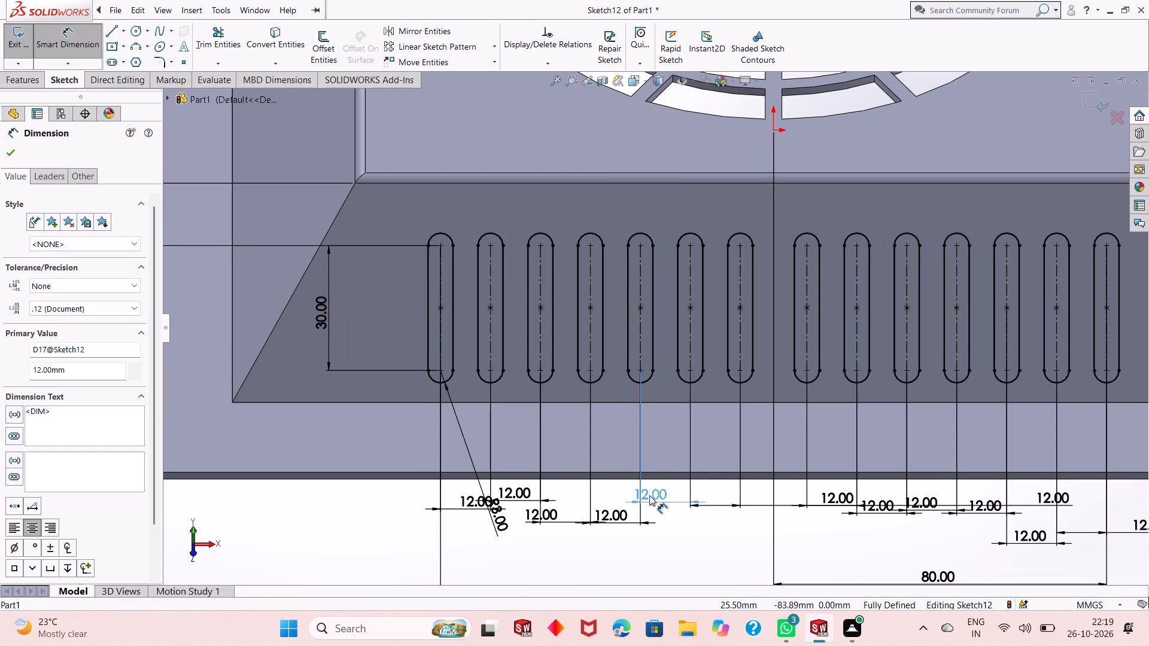
left_click_drag(649, 495, 661, 496)
right_click(653, 525)
left_click(676, 547)
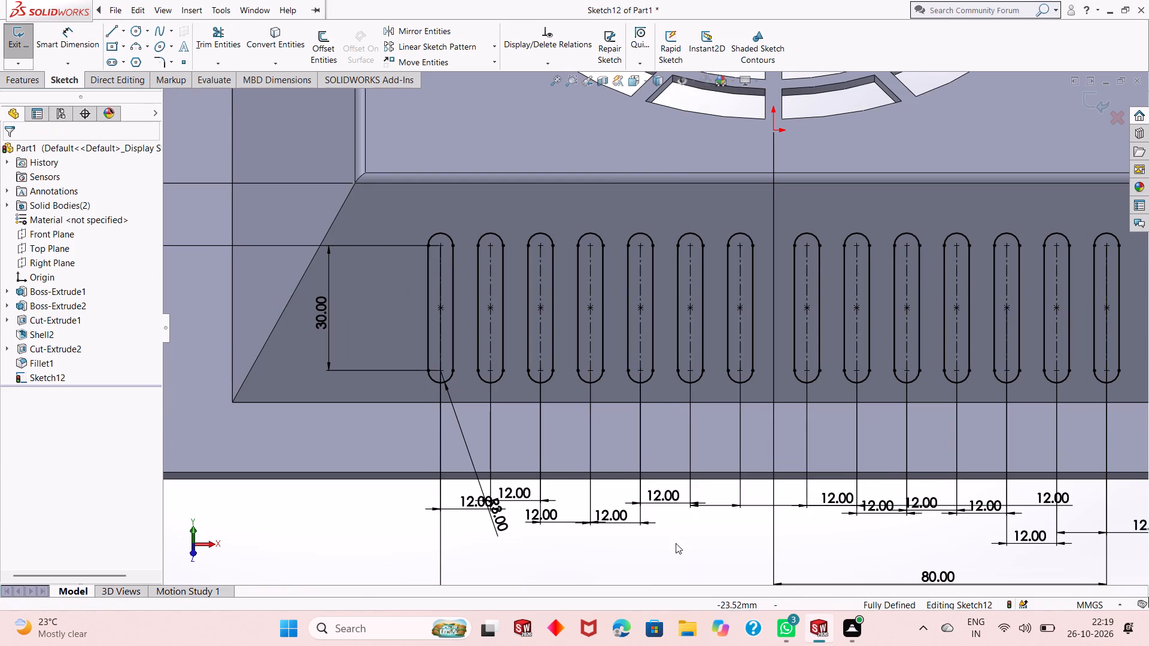
Examine the full row of vent slots, their spacing dimensions and the gap around the vertical centreline.
scroll(674, 540, "up", 2)
scroll(684, 401, "up", 1)
scroll(741, 303, "down", 2)
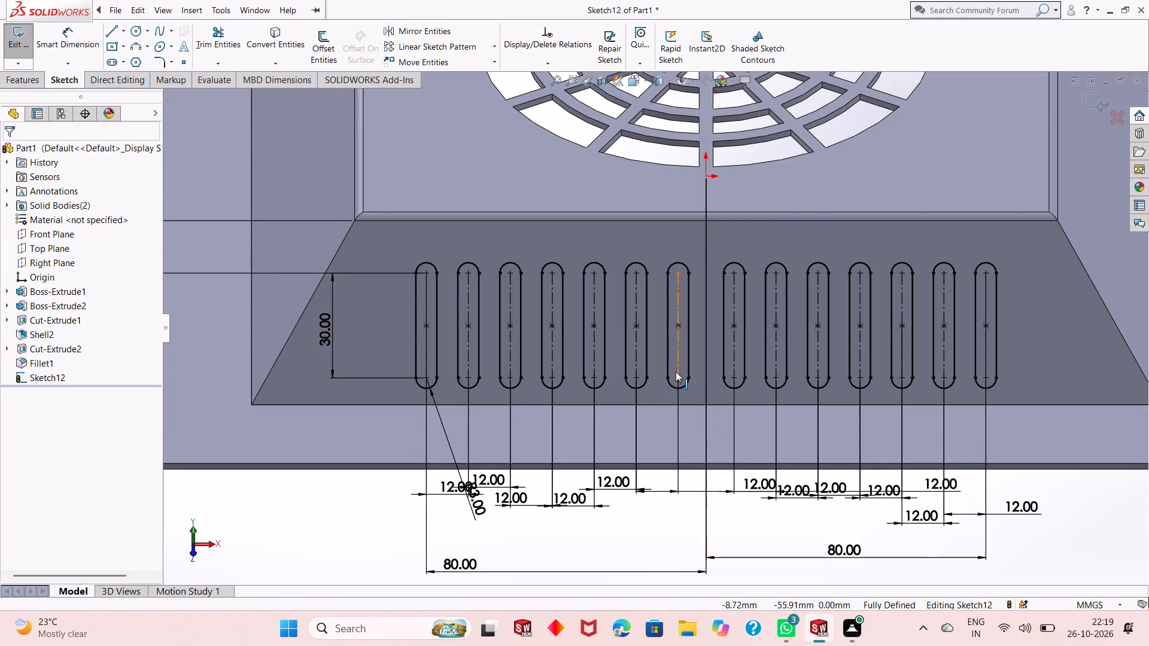
scroll(676, 392, "up", 1)
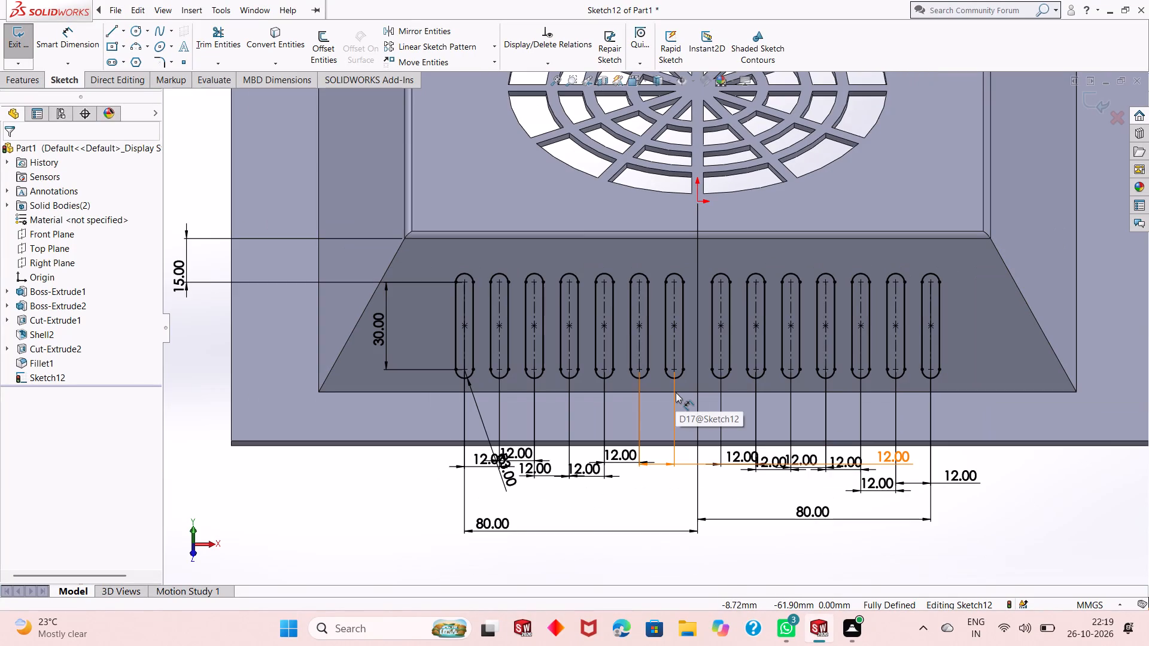
scroll(676, 392, "down", 1)
scroll(676, 392, "up", 2)
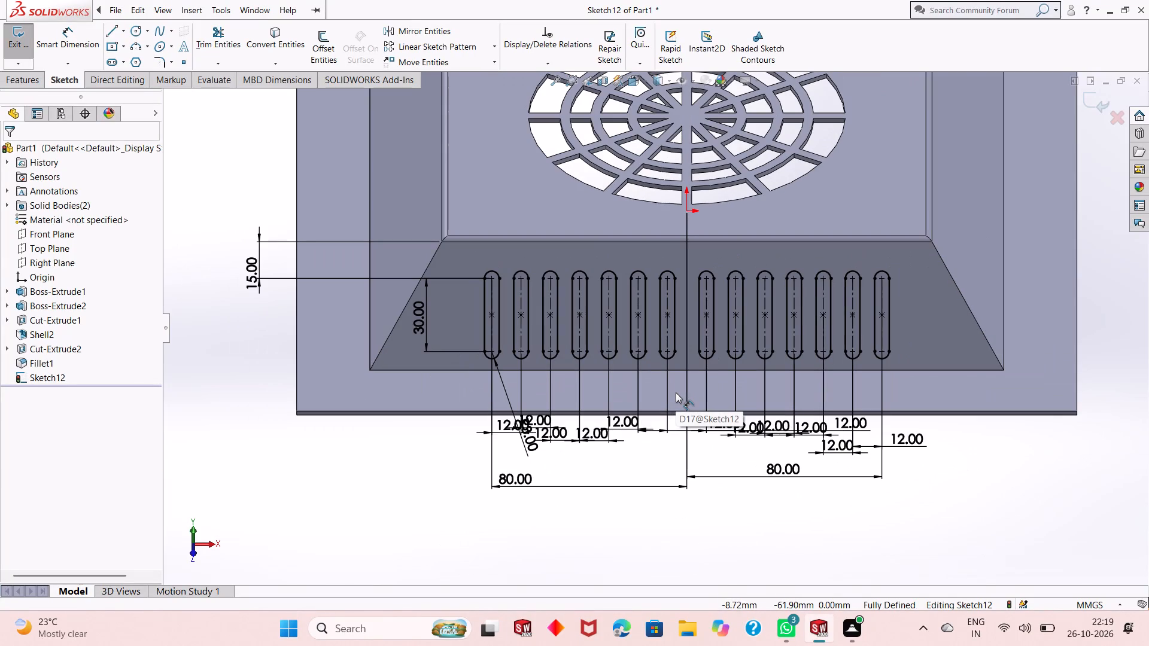
scroll(676, 392, "up", 1)
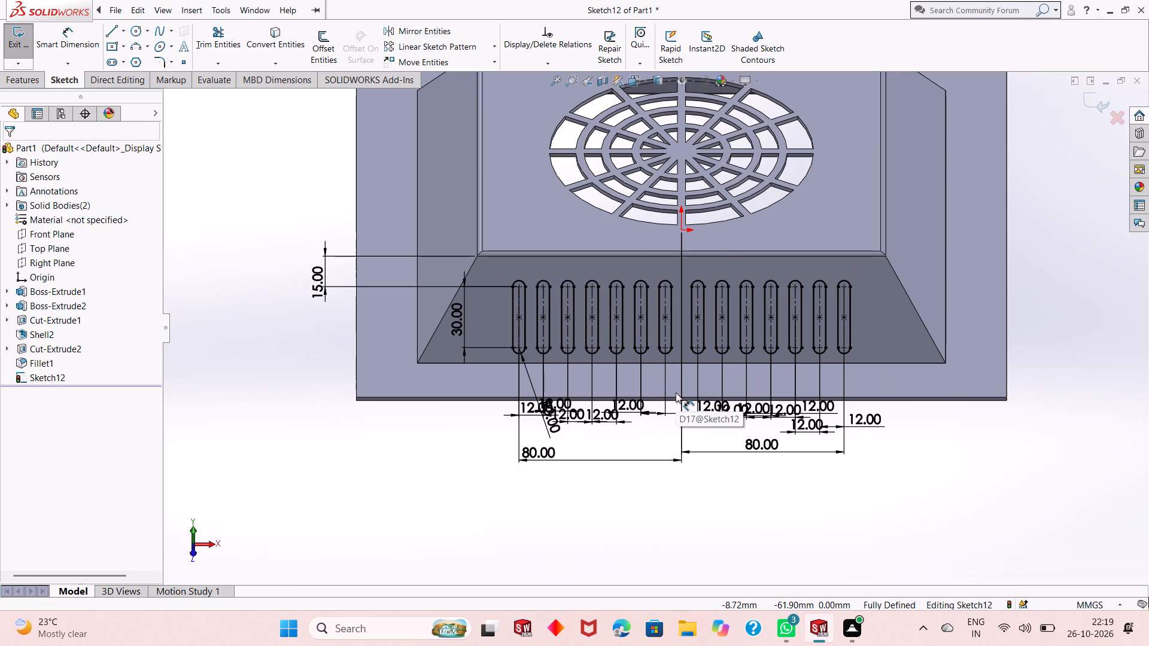
scroll(675, 393, "up", 2)
scroll(671, 342, "down", 2)
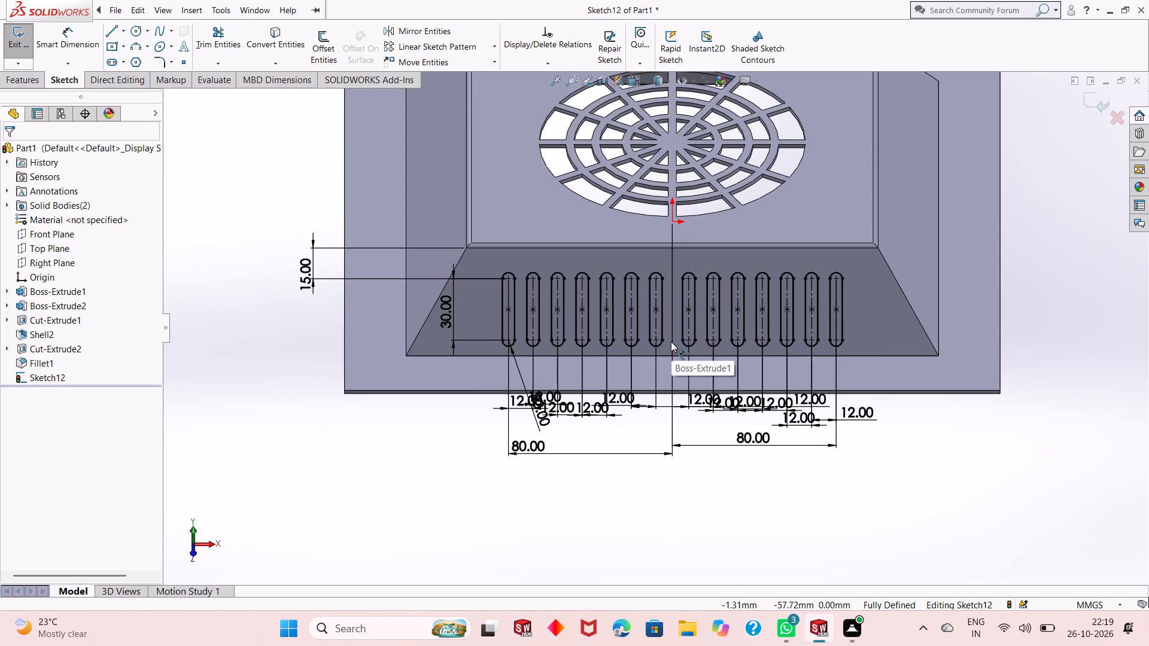
scroll(670, 341, "up", 1)
scroll(658, 295, "down", 2)
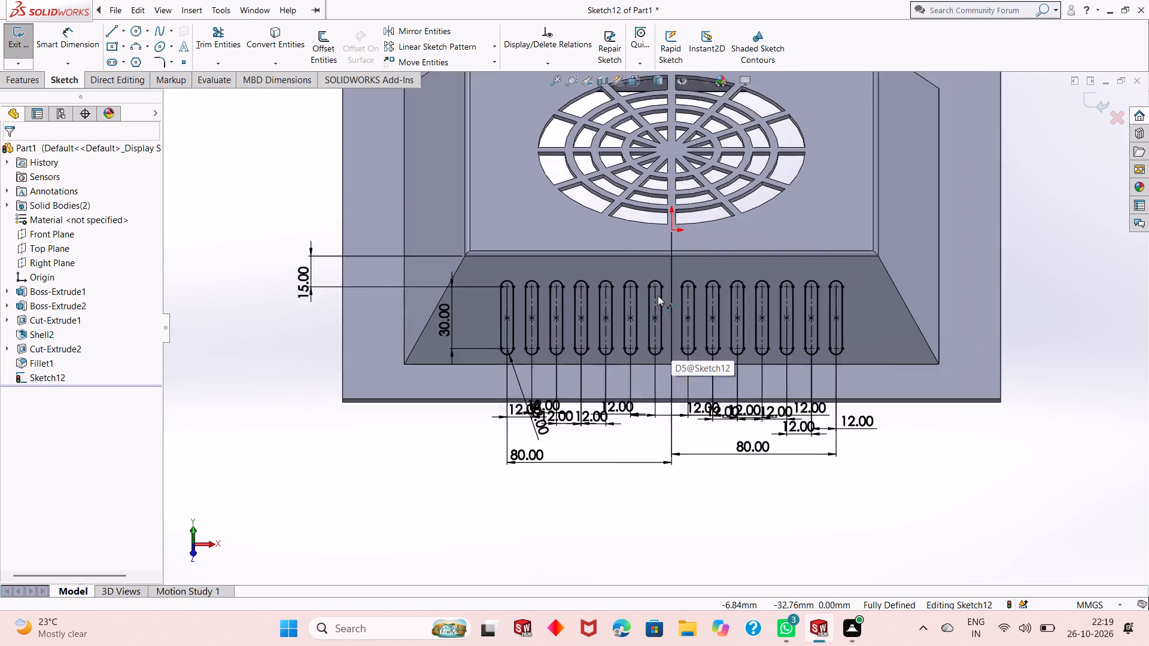
scroll(658, 295, "down", 2)
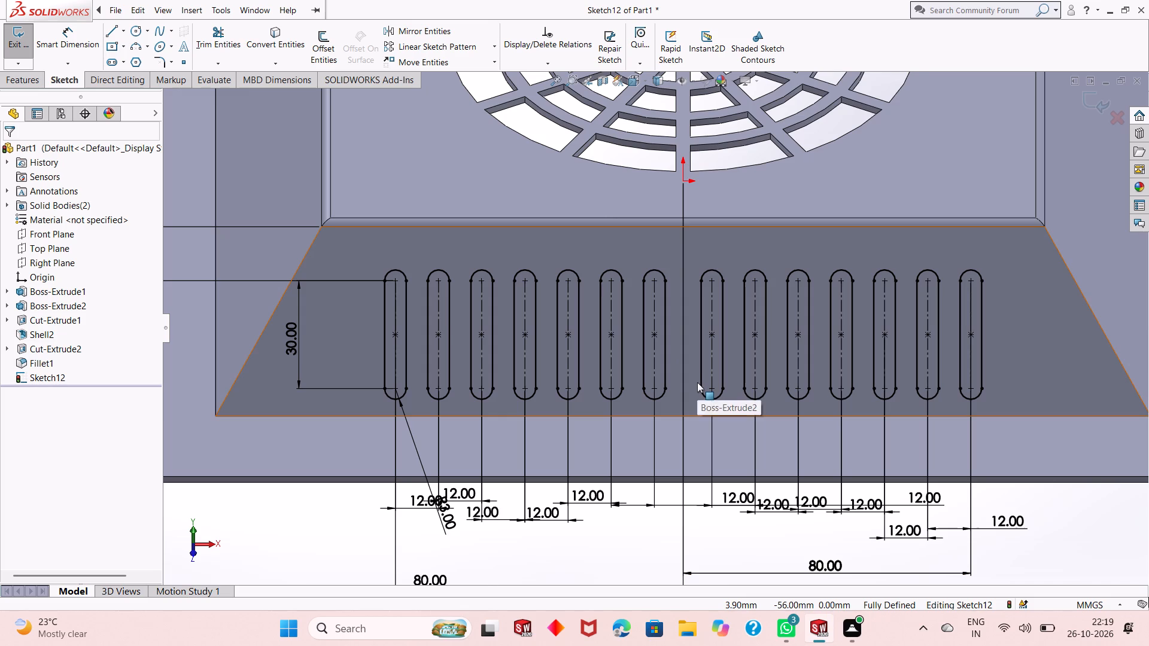
scroll(686, 410, "up", 1)
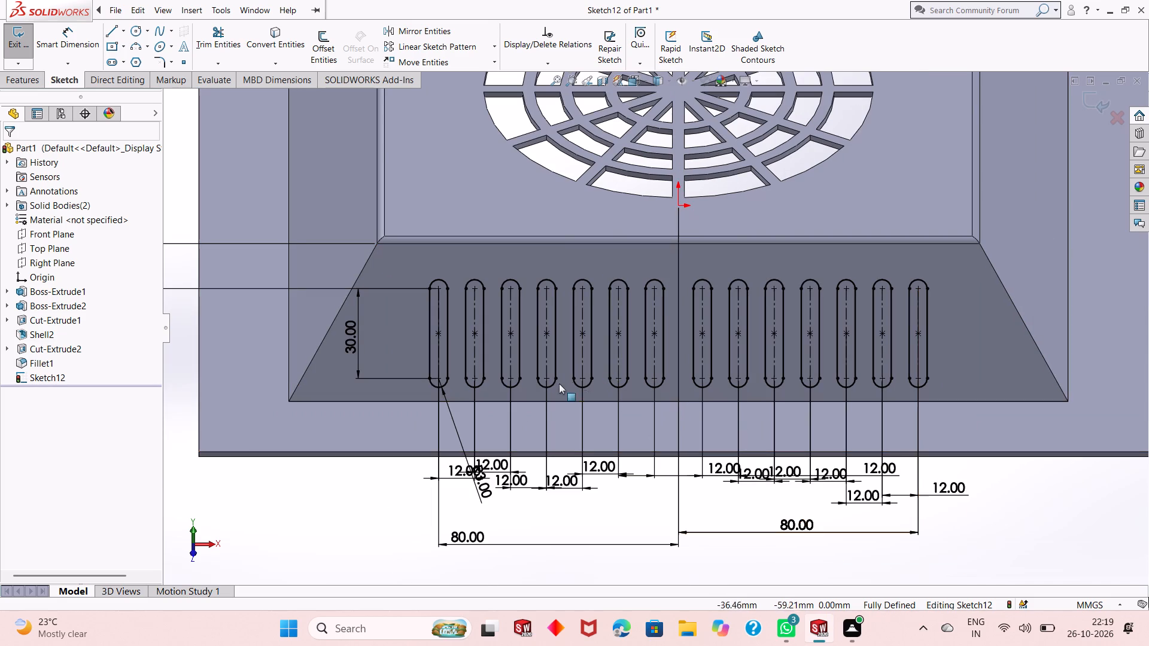
scroll(539, 364, "down", 1)
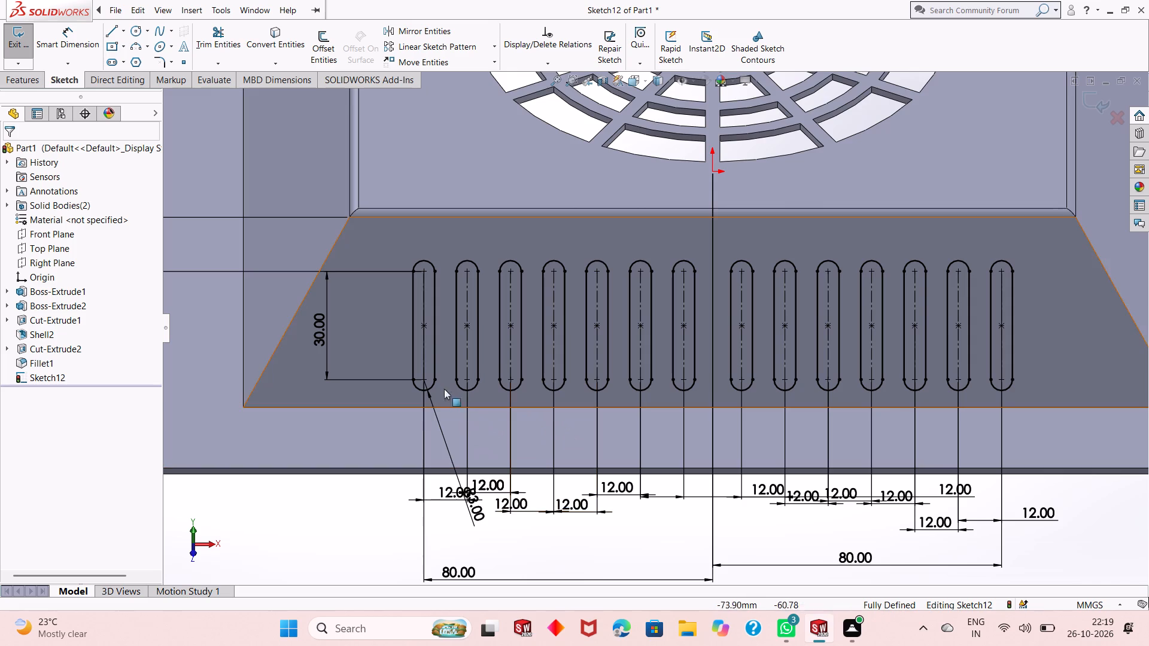
scroll(449, 328, "down", 1)
scroll(729, 360, "up", 1)
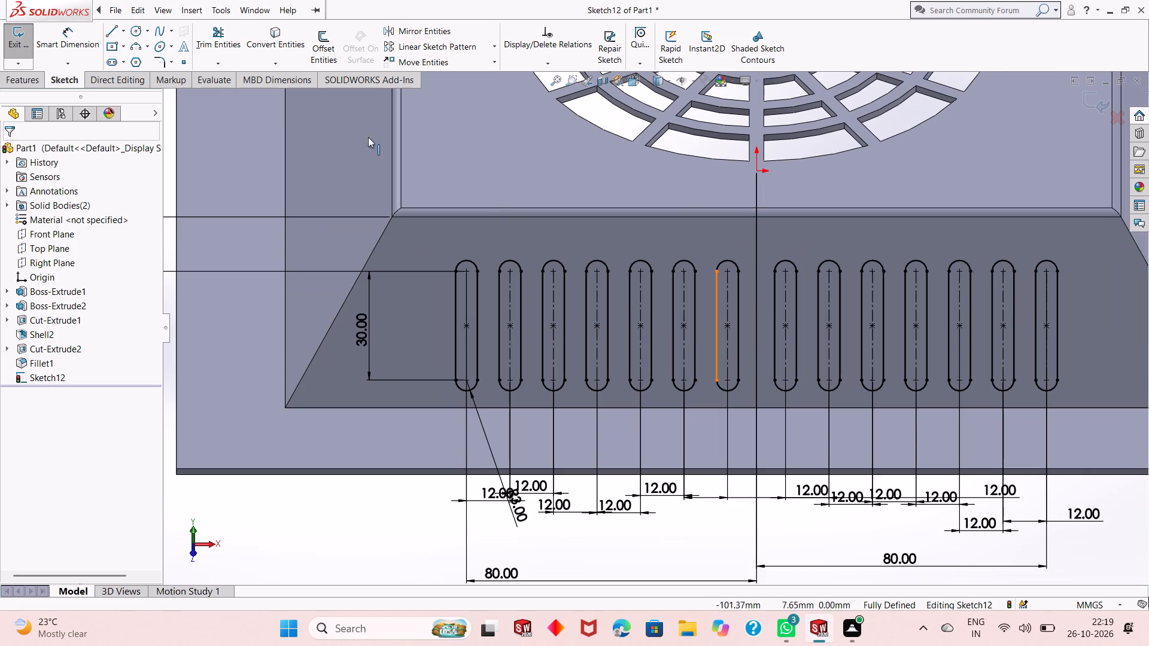
Check the gap between the facing straight edges of the two middle slots without adding a dimension.
left_click(84, 50)
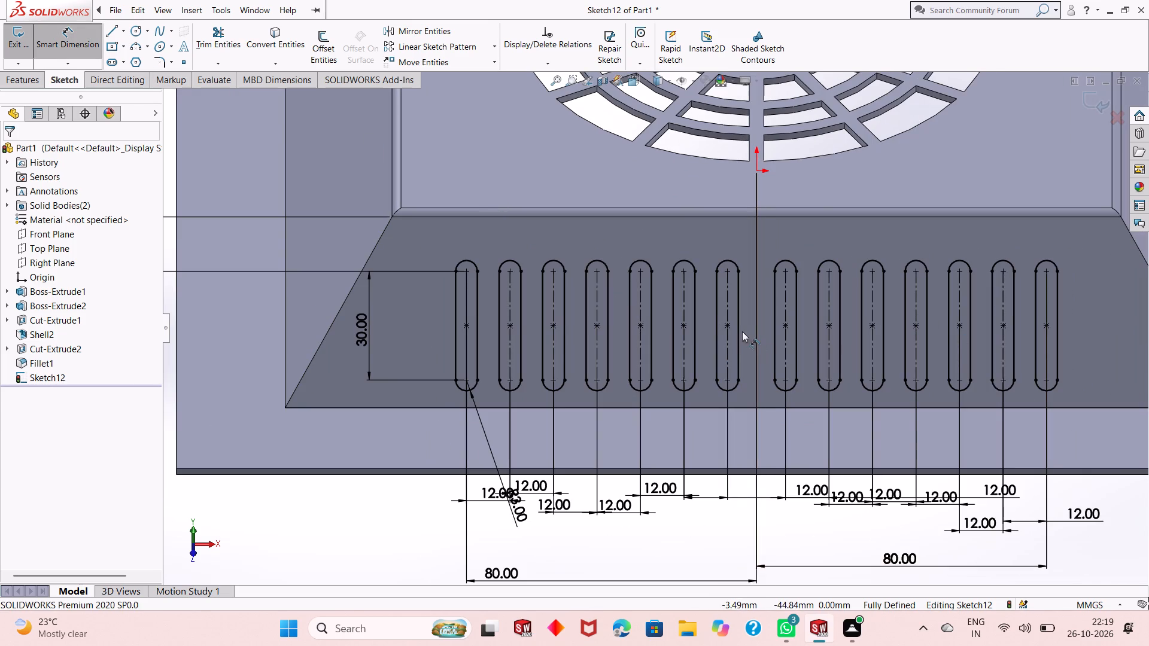
left_click(740, 329)
left_click(777, 326)
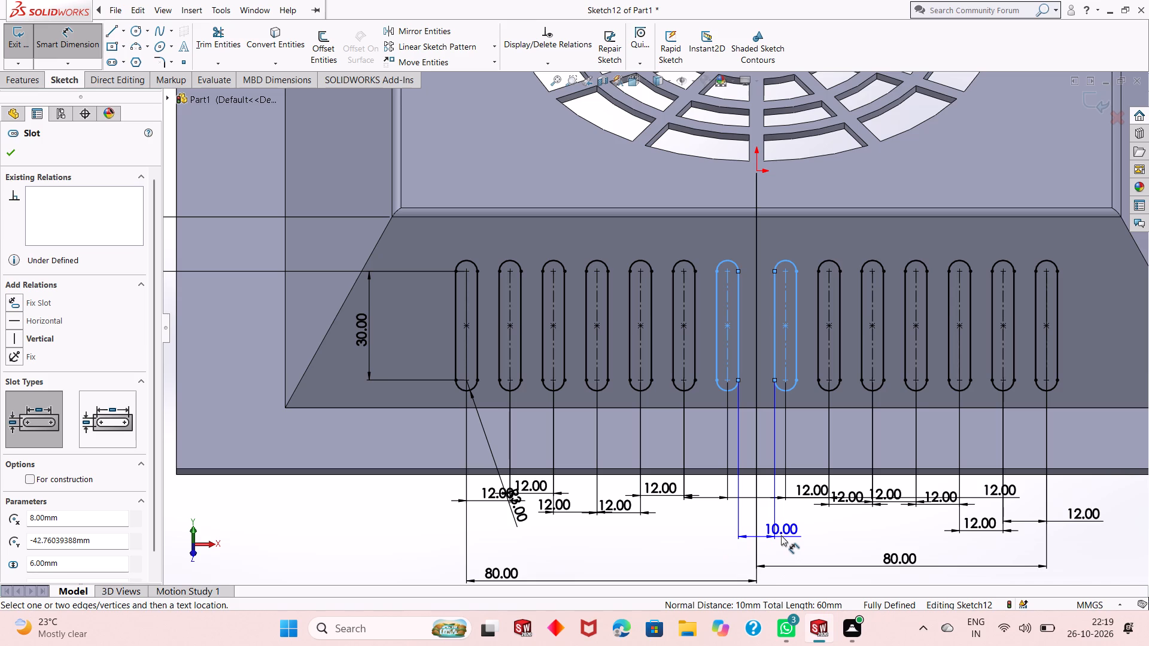
key("Escape")
key("Escape")
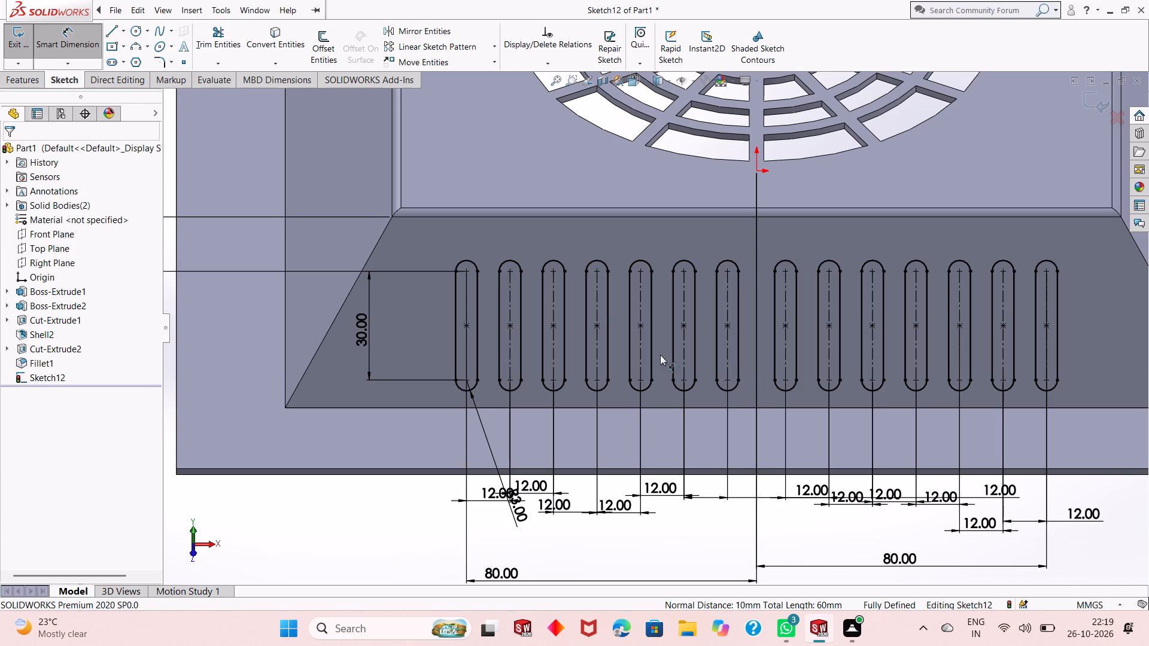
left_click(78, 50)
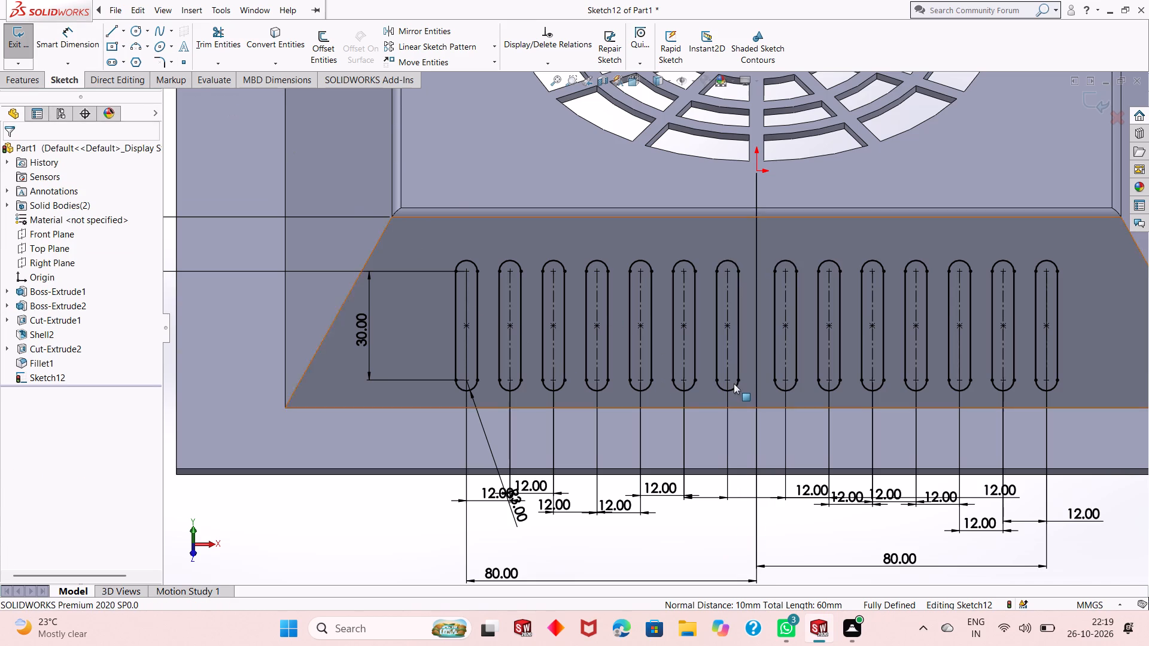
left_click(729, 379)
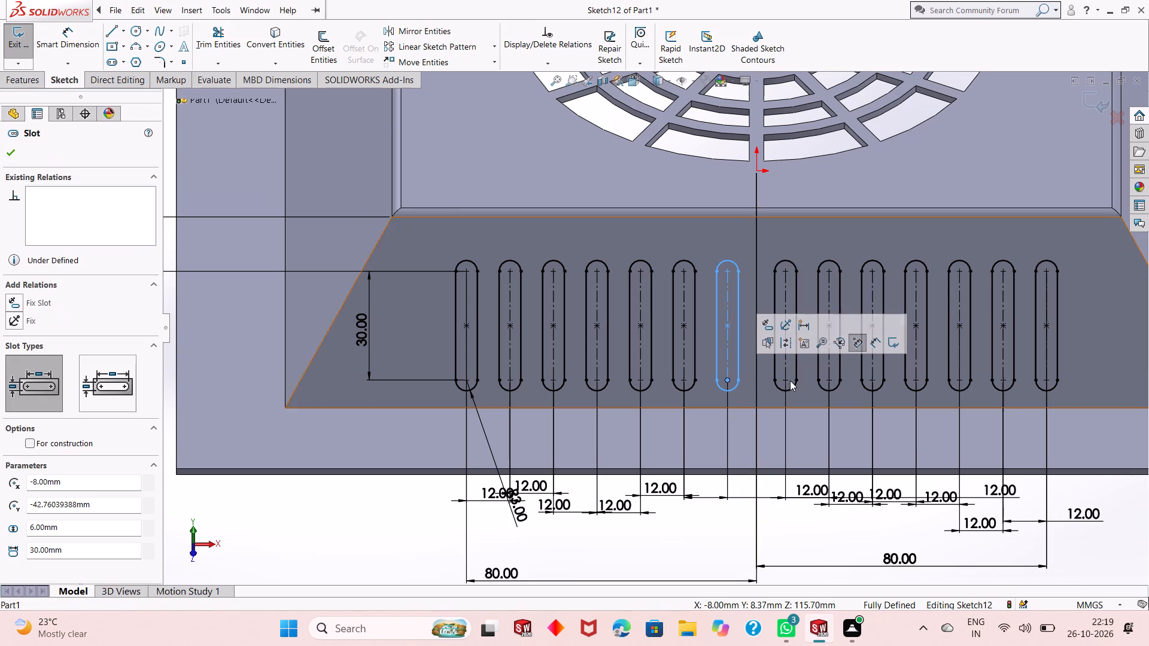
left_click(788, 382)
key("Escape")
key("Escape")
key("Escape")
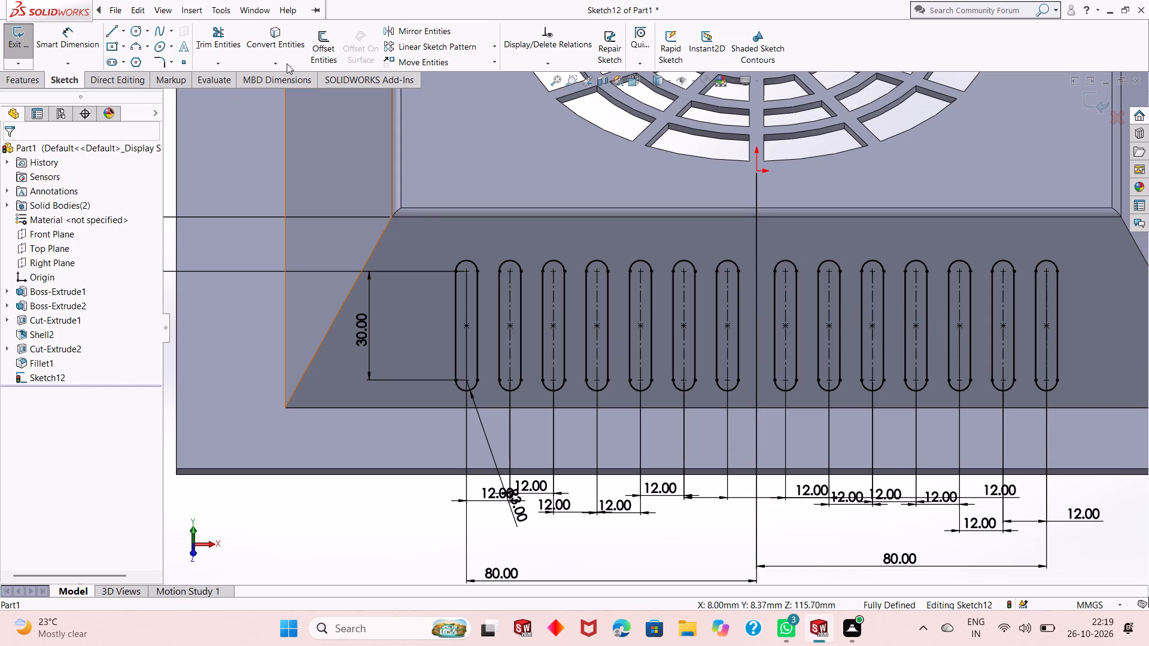
Check the centre-to-centre spacing of the two middle slots without adding a dimension.
left_click(58, 43)
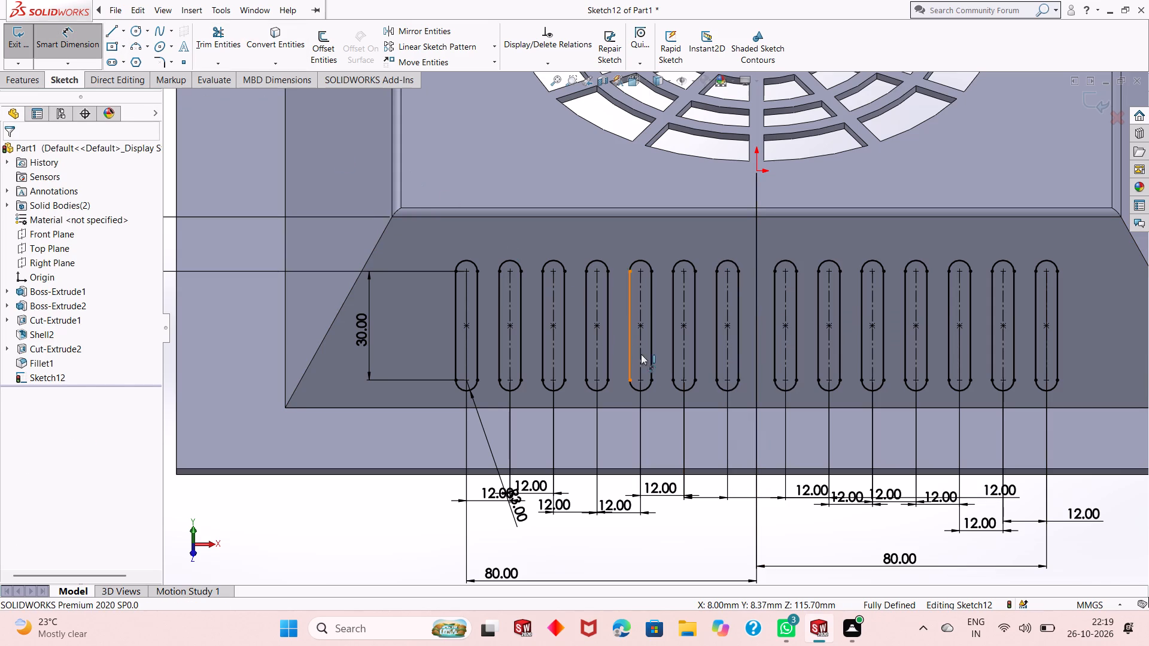
left_click(725, 376)
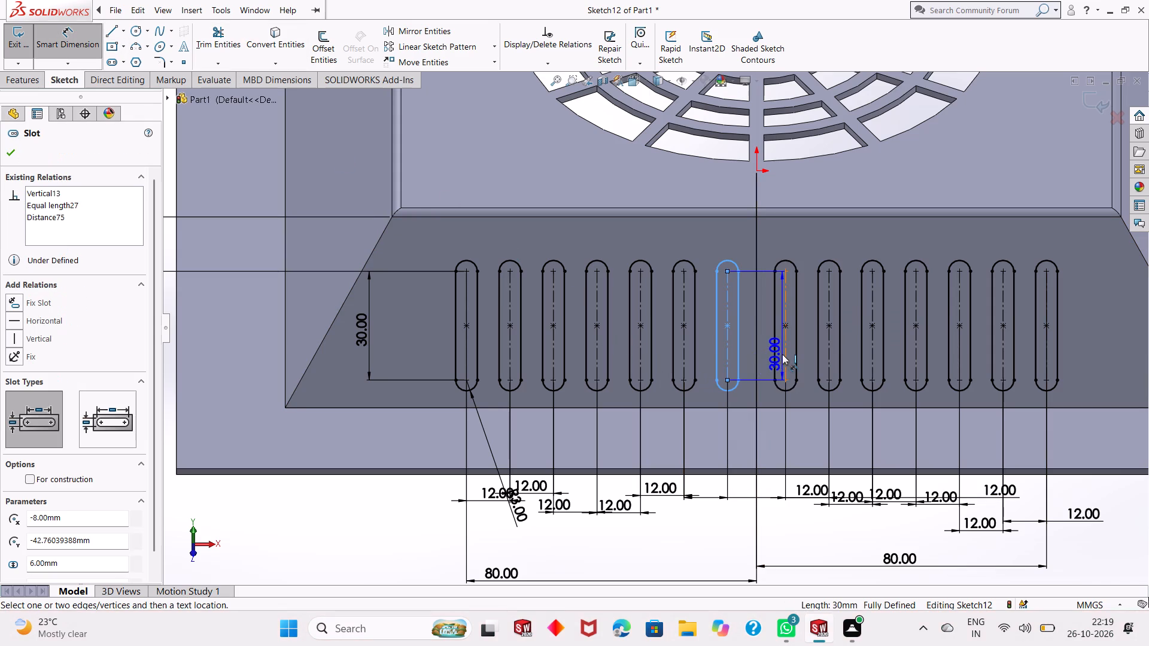
left_click(782, 354)
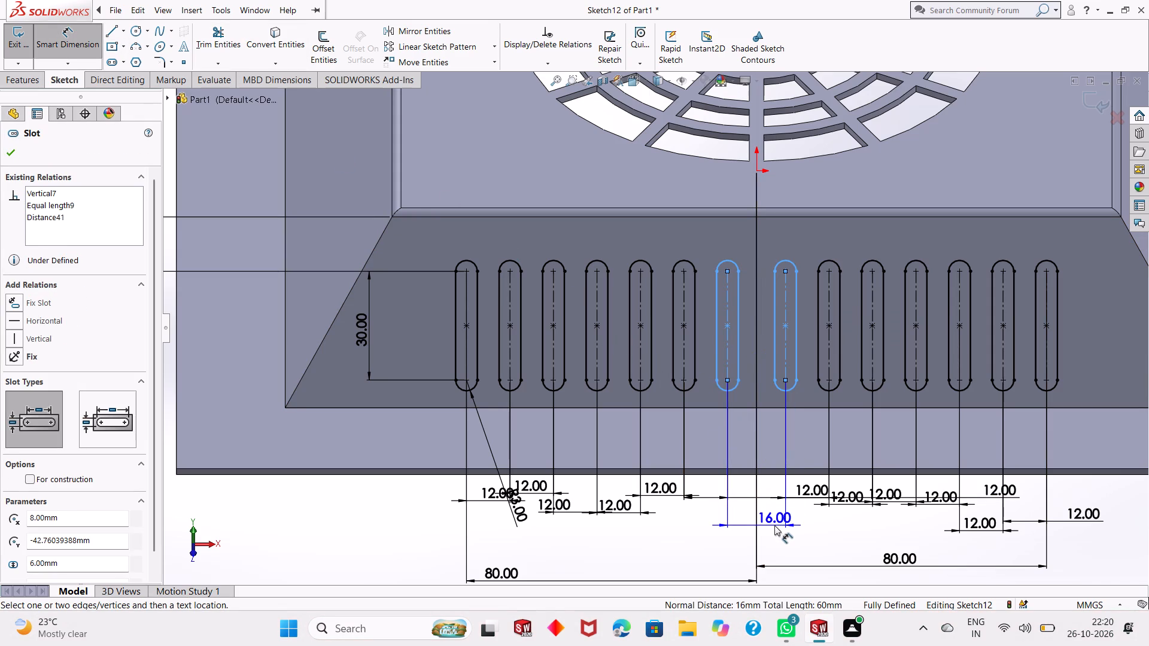
key("Escape")
key("Escape")
key("Escape")
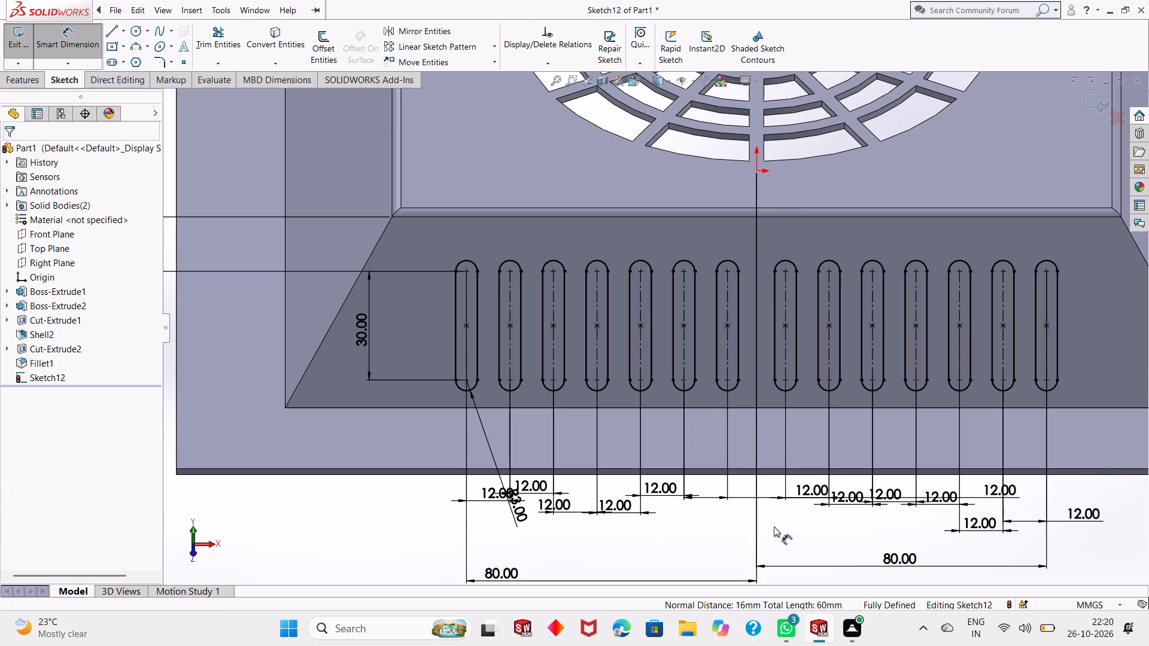
scroll(651, 452, "up", 2)
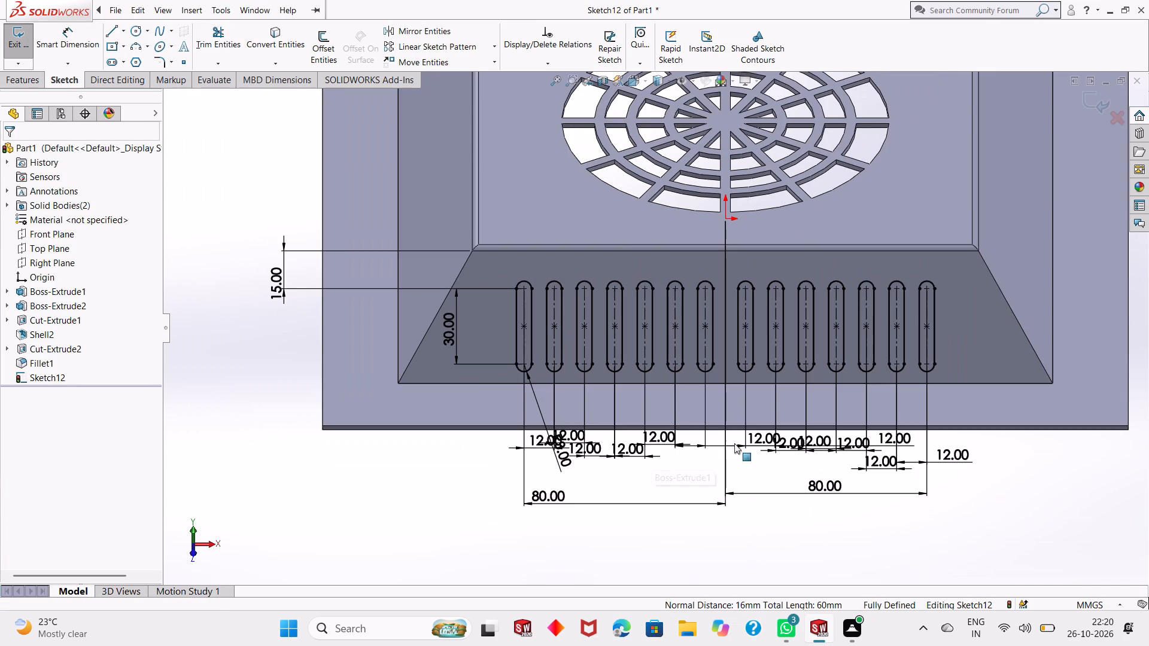
Examine the row of vent slots and the spacing dimensions on both sides of the vertical centreline.
scroll(805, 370, "down", 1)
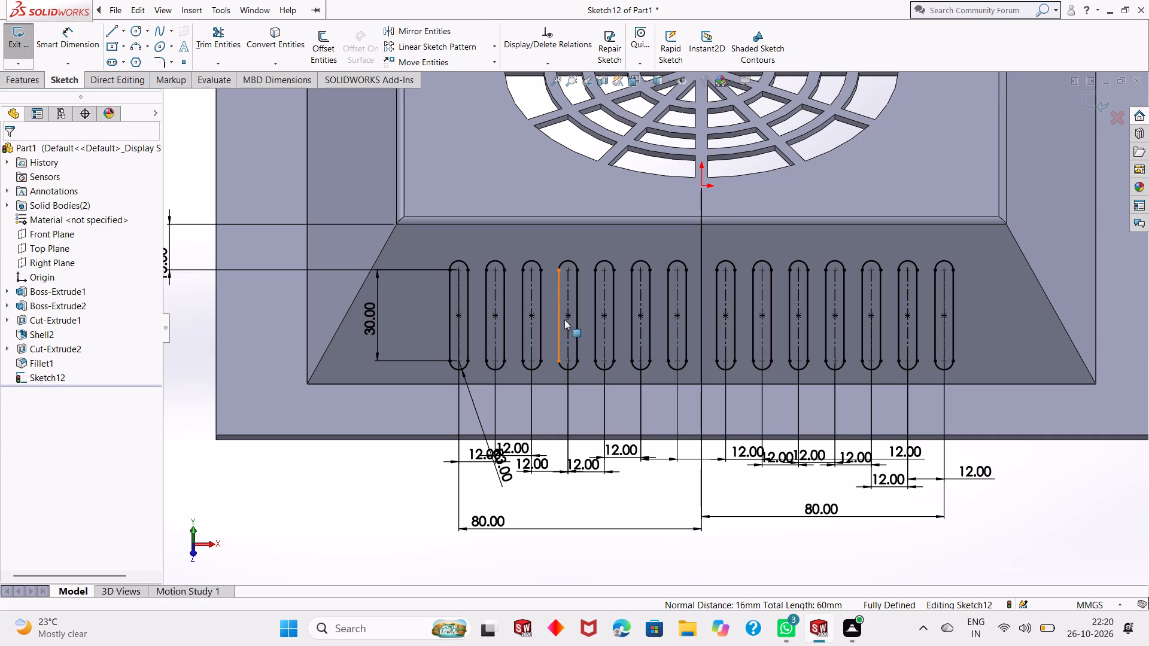
scroll(691, 424, "up", 1)
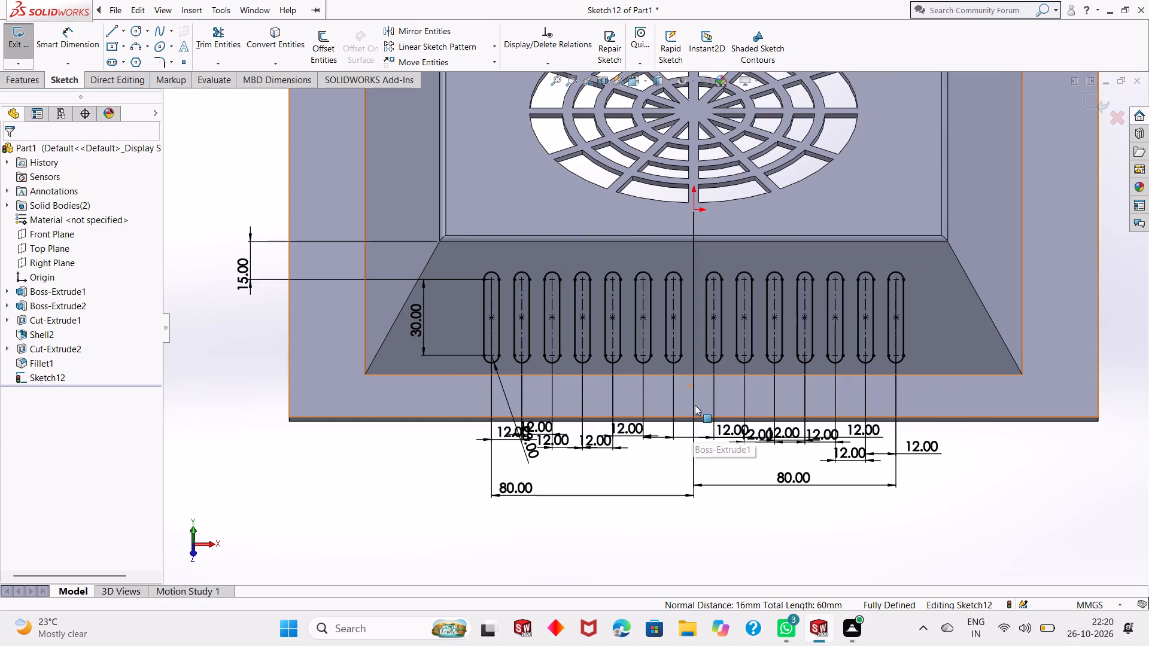
scroll(682, 370, "down", 1)
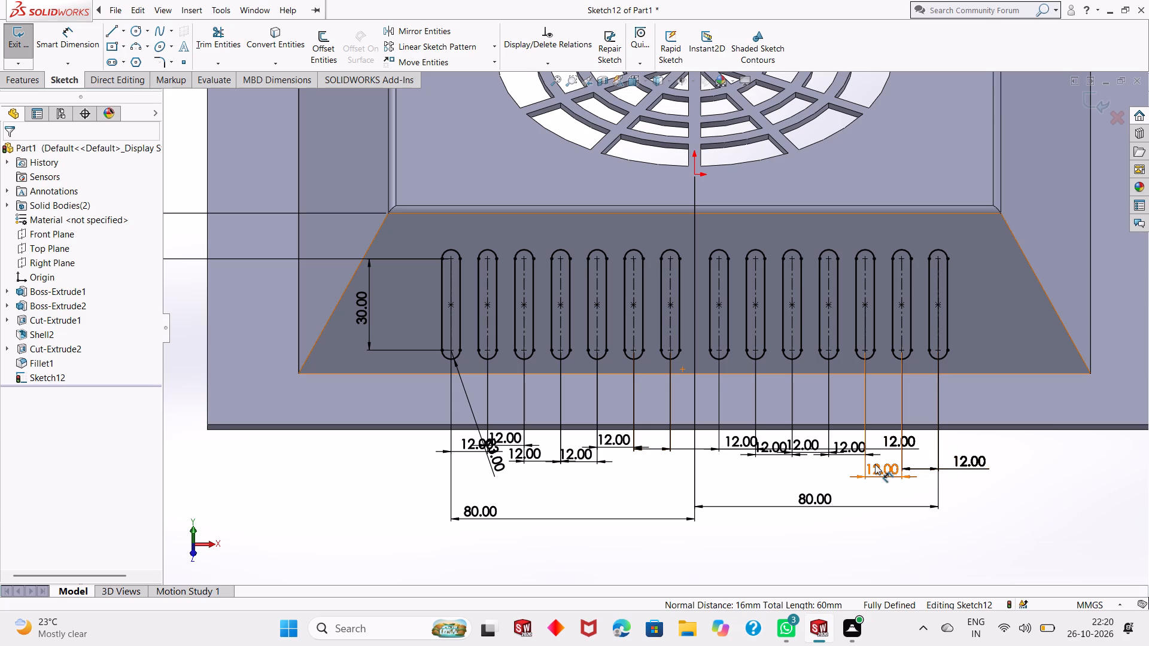
scroll(875, 464, "up", 1)
scroll(690, 449, "up", 1)
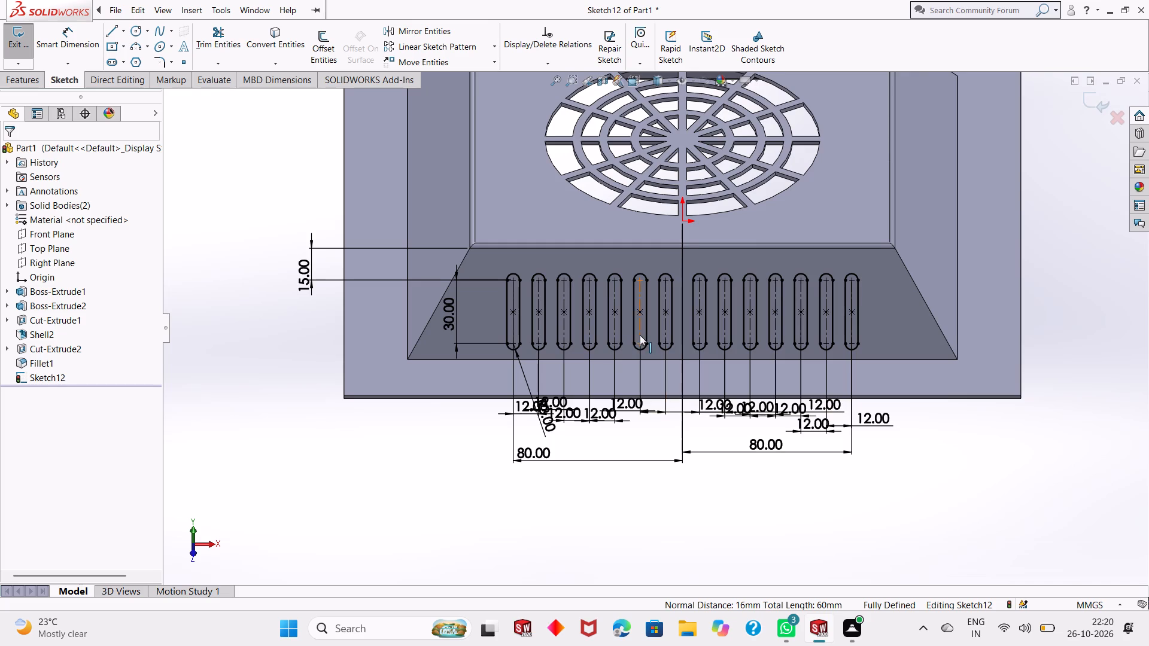
scroll(692, 324, "down", 1)
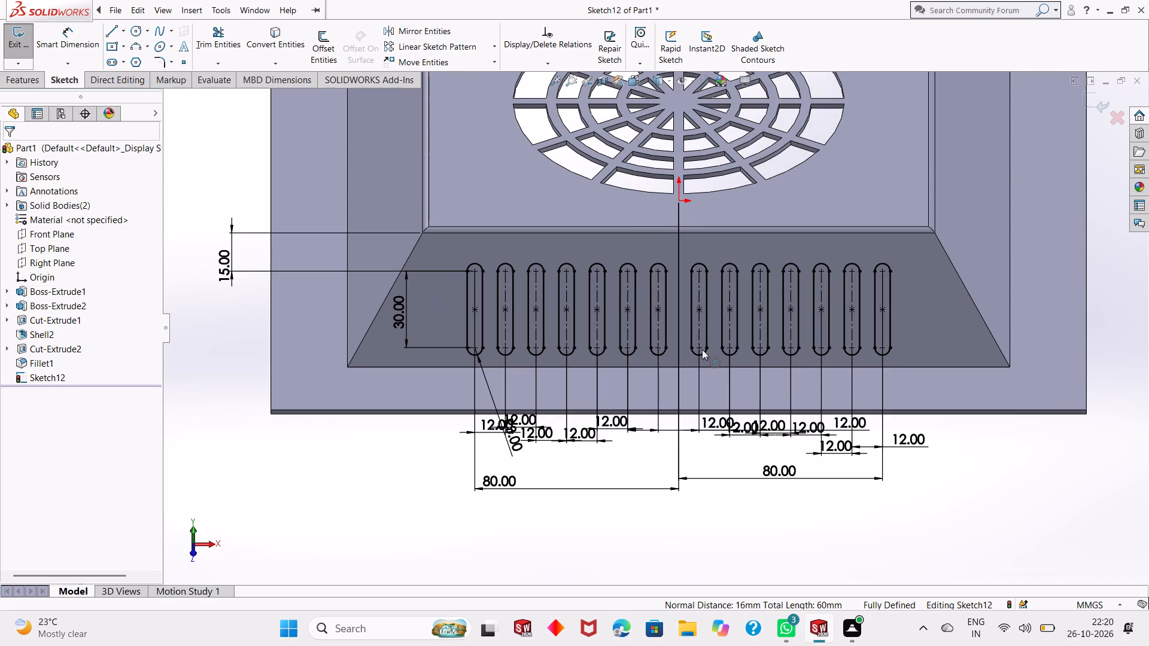
scroll(711, 407, "up", 2)
scroll(705, 399, "down", 4)
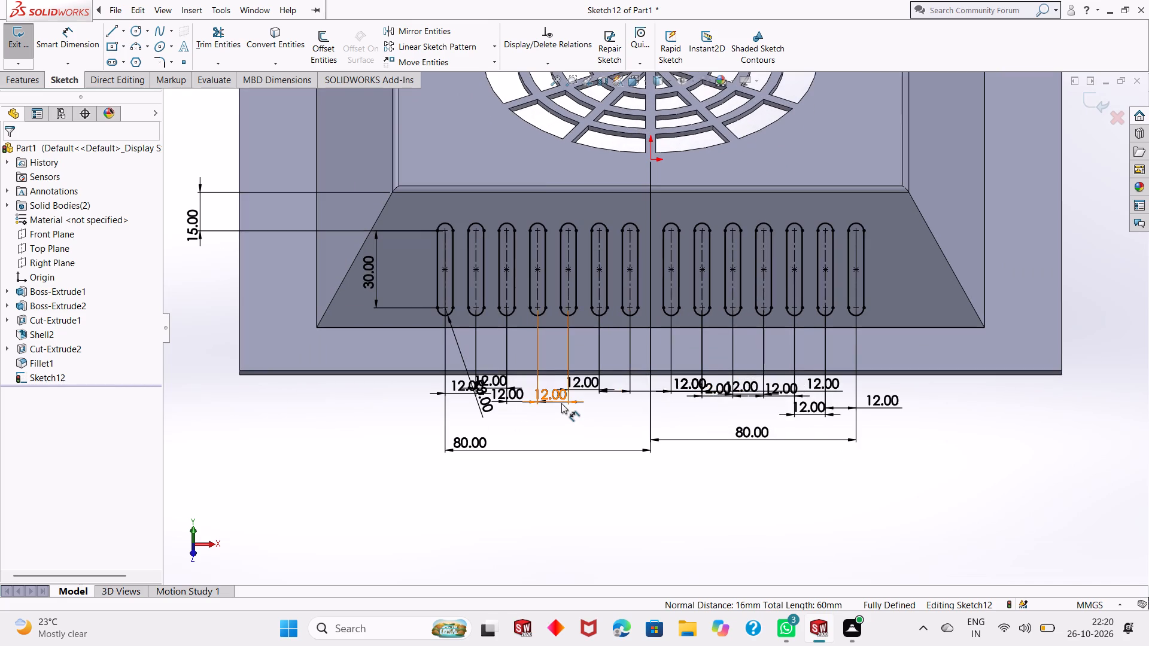
scroll(561, 403, "down", 2)
middle_click_drag(575, 315, 575, 325)
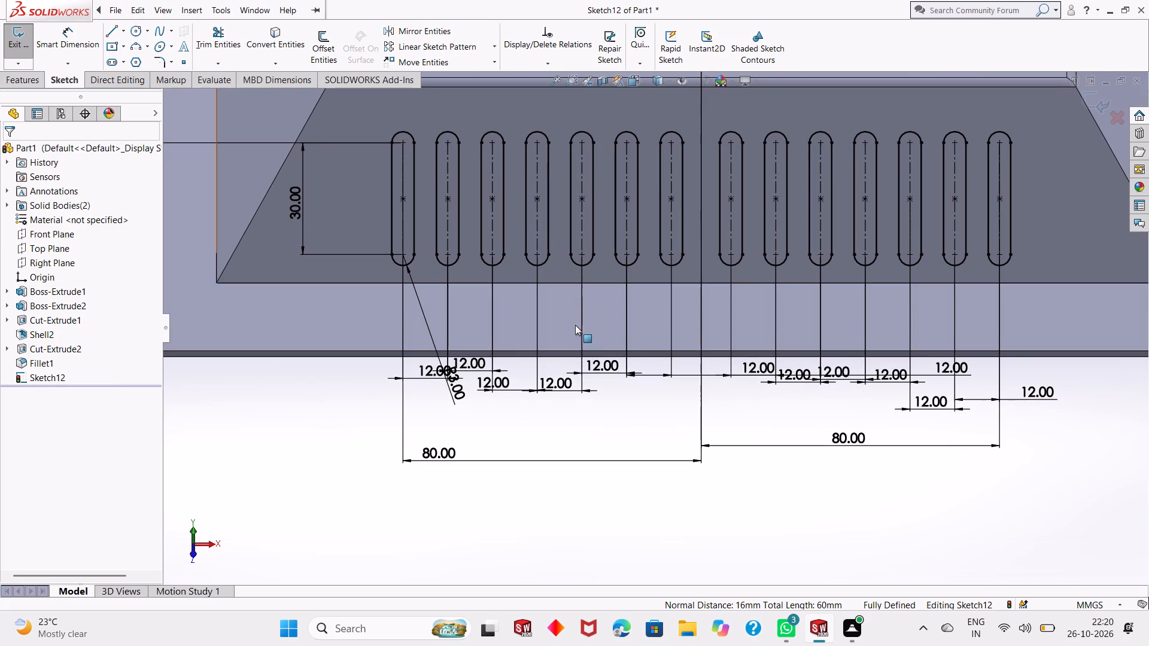
scroll(575, 325, "up", 2)
scroll(604, 311, "down", 2)
scroll(809, 392, "up", 1)
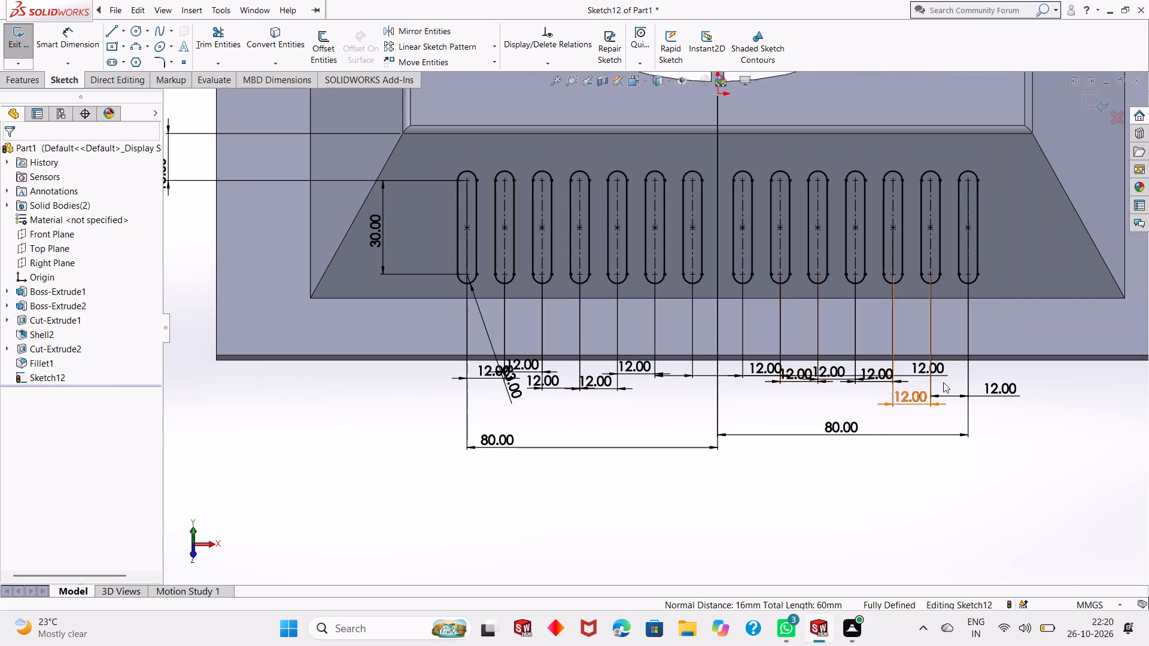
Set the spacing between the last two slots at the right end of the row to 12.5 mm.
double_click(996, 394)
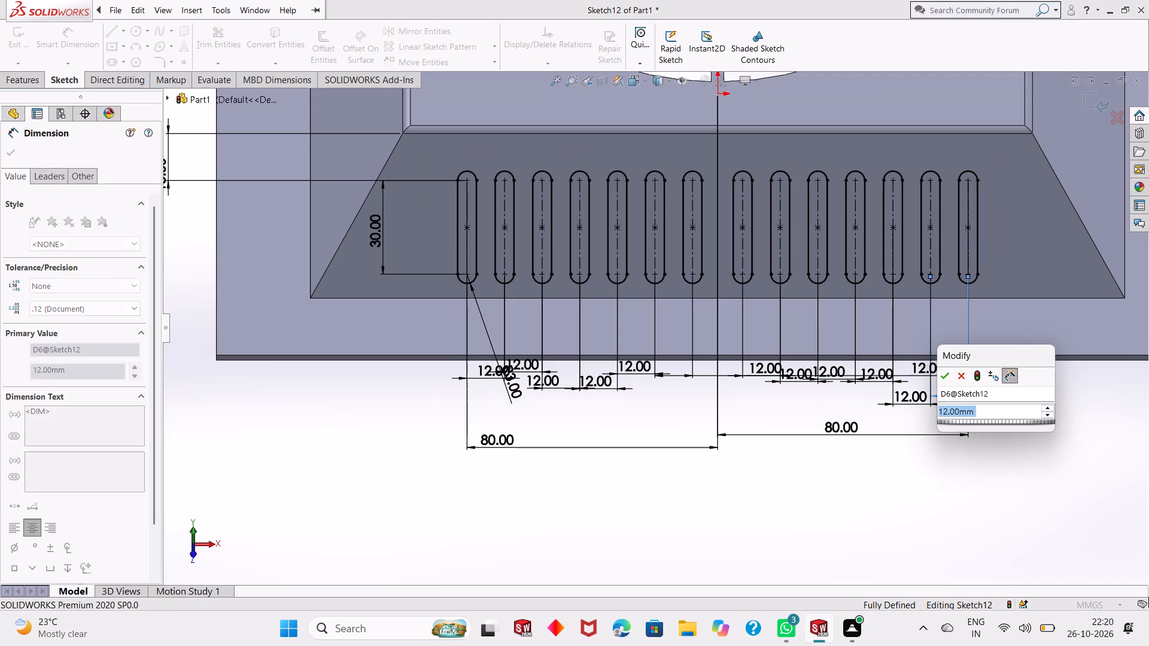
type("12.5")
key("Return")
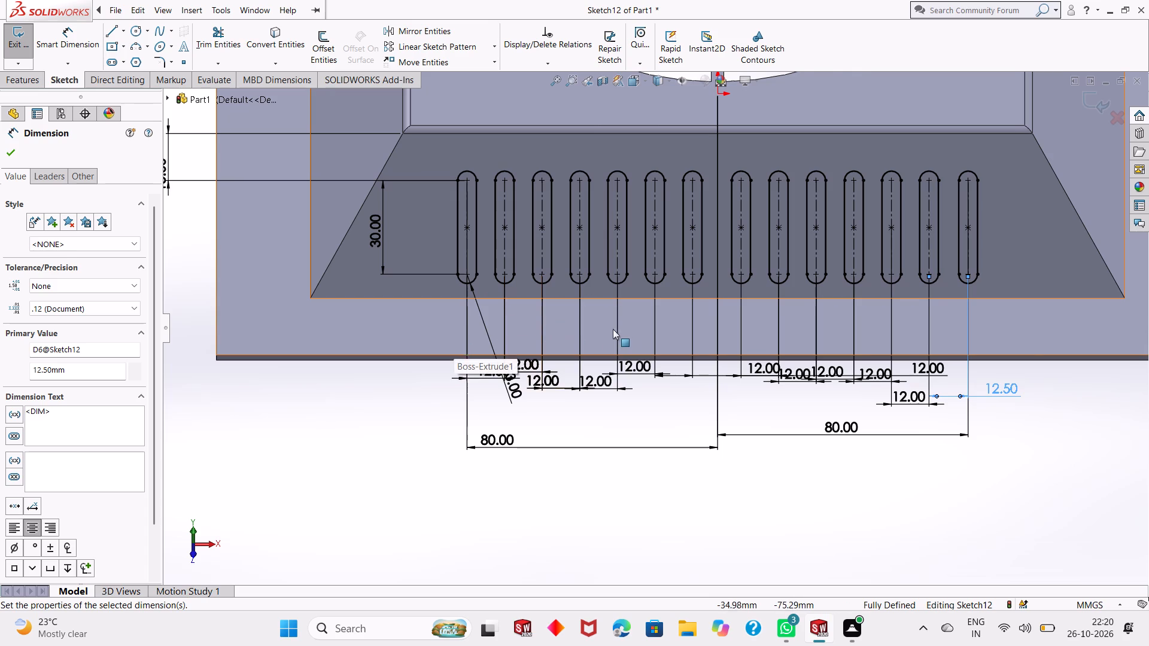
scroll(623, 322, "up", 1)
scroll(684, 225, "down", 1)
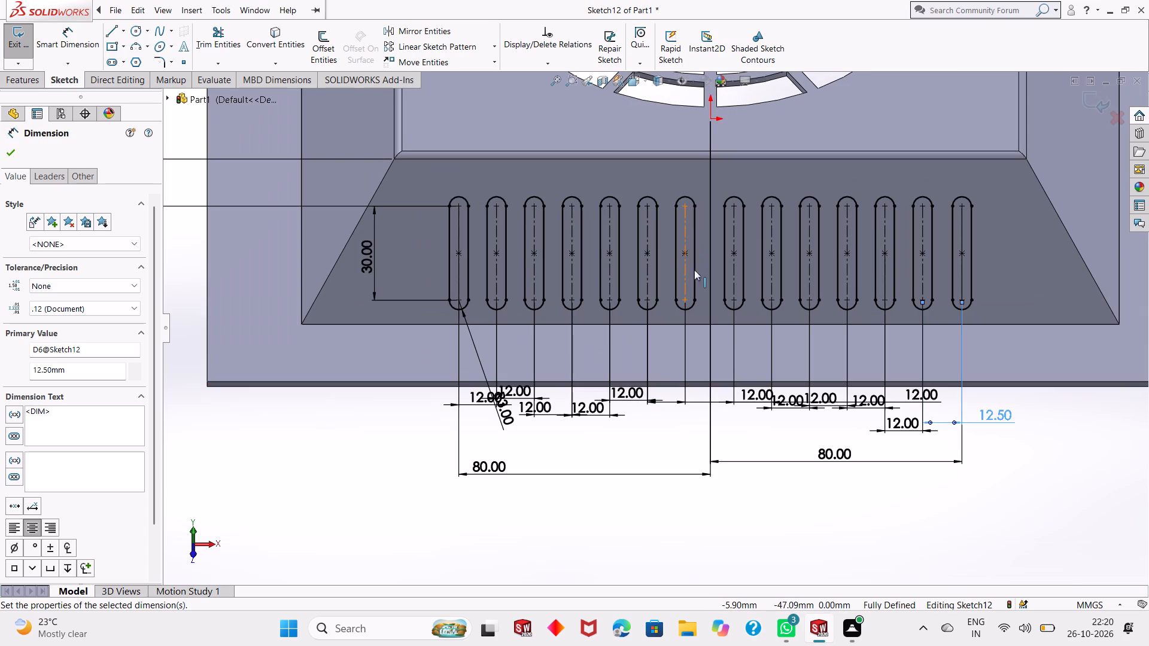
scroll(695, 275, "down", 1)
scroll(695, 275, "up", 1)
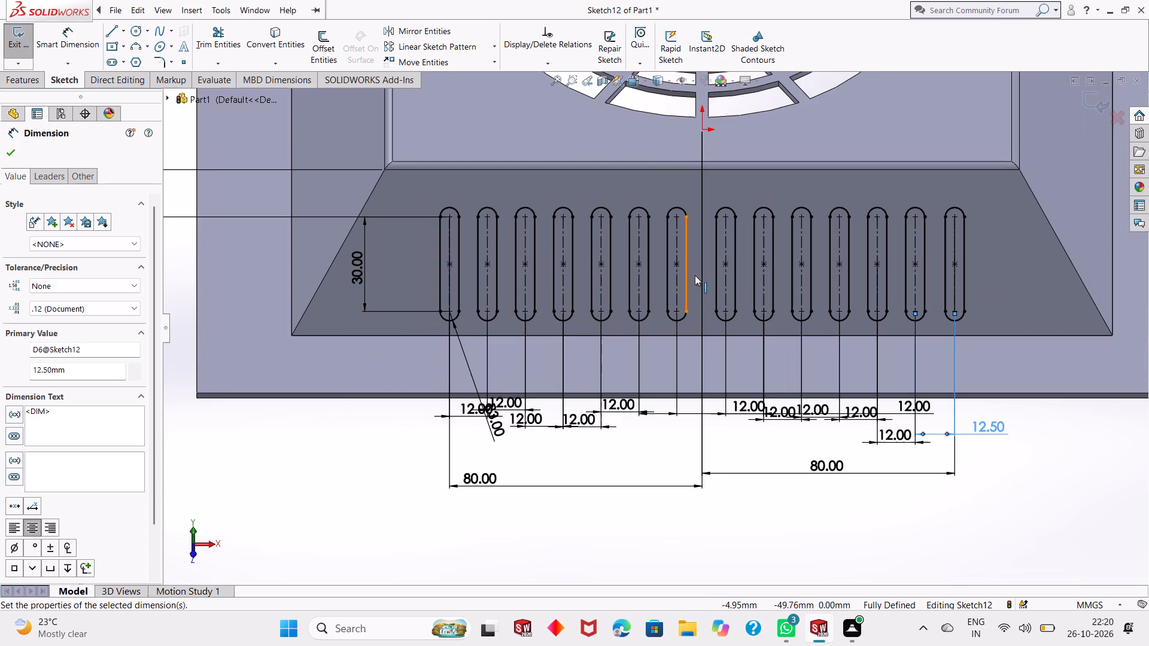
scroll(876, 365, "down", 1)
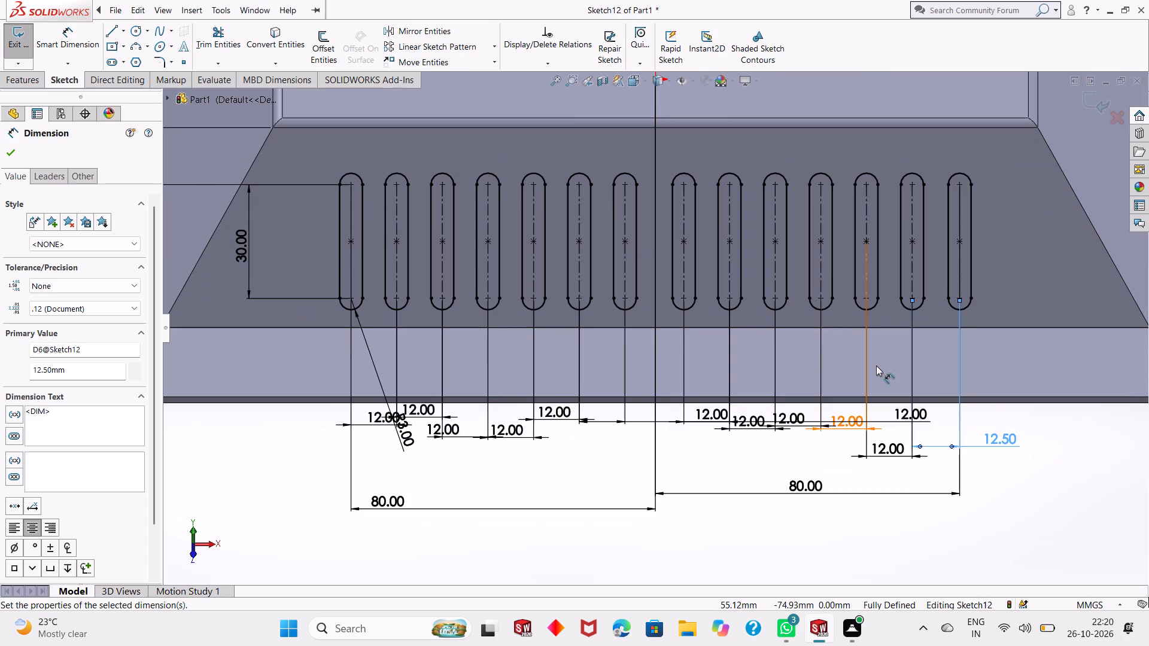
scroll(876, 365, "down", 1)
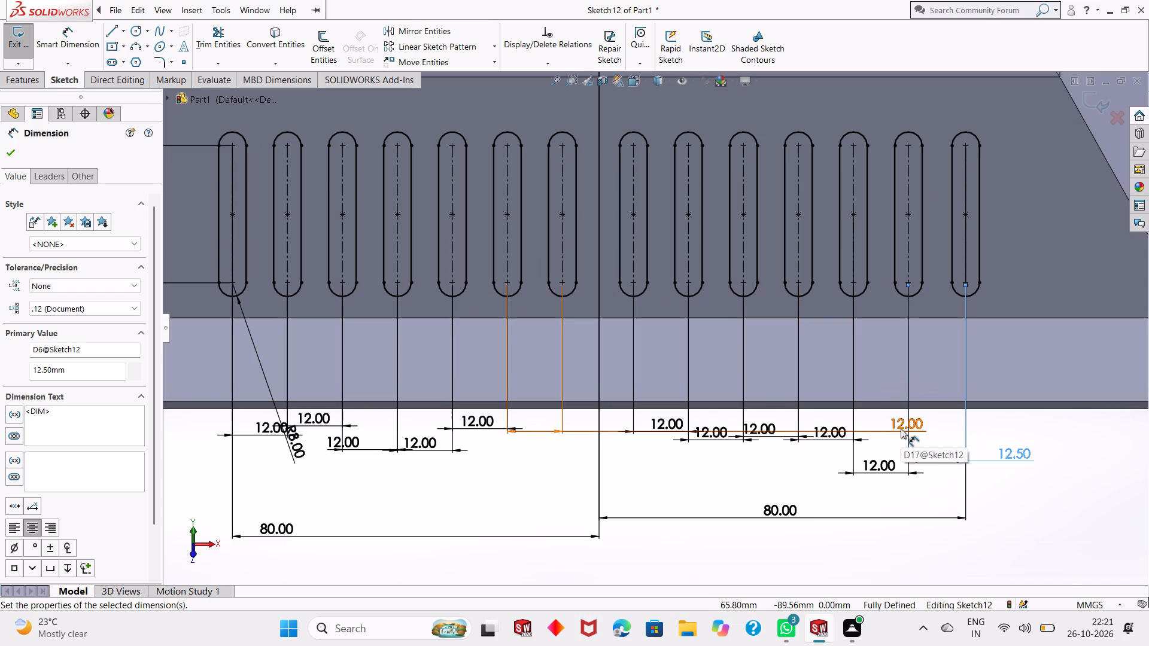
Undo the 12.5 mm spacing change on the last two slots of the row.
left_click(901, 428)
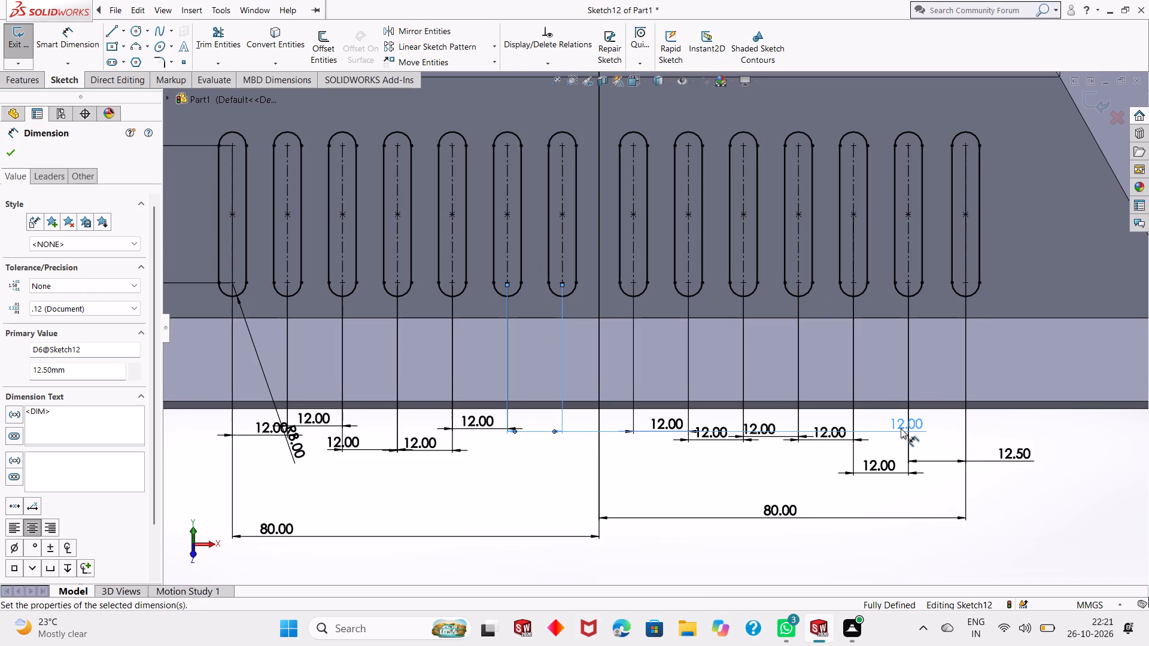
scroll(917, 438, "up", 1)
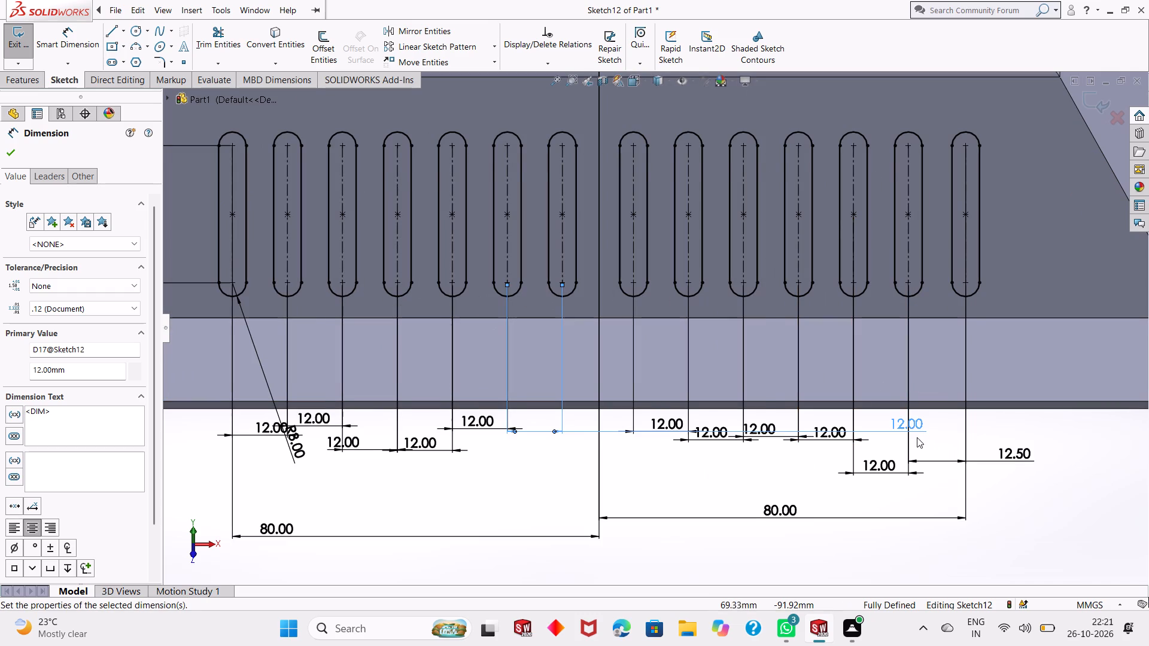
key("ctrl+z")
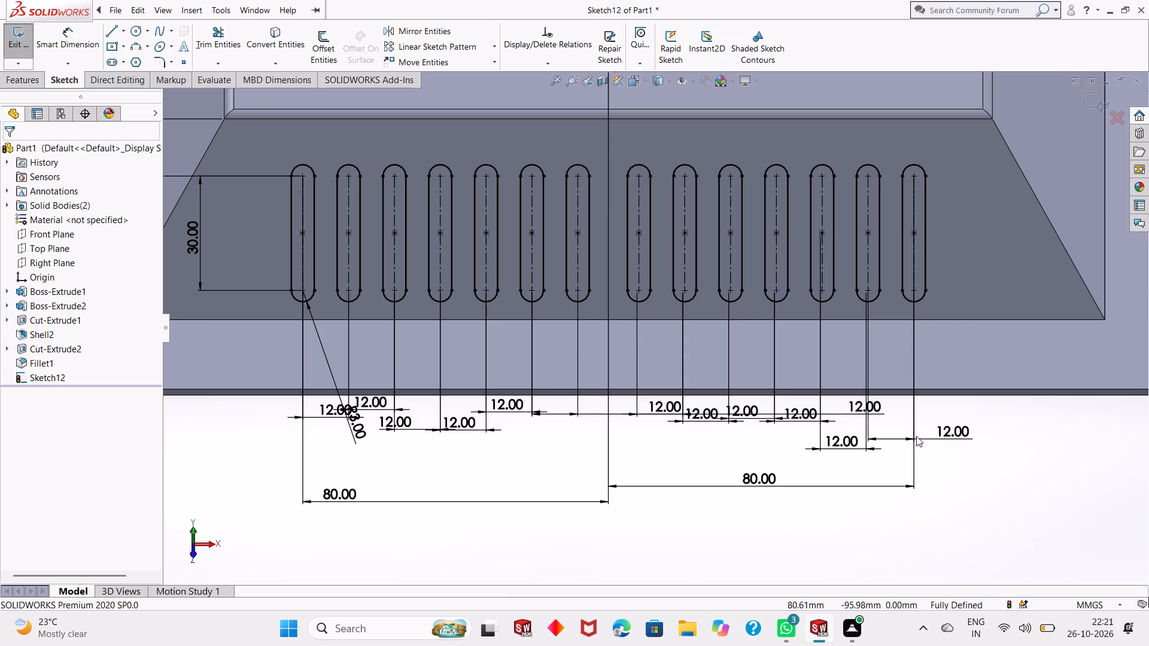
Examine the full slot row, its spacing and overall dimensions, and the gap between the two middle slots.
scroll(667, 360, "up", 3)
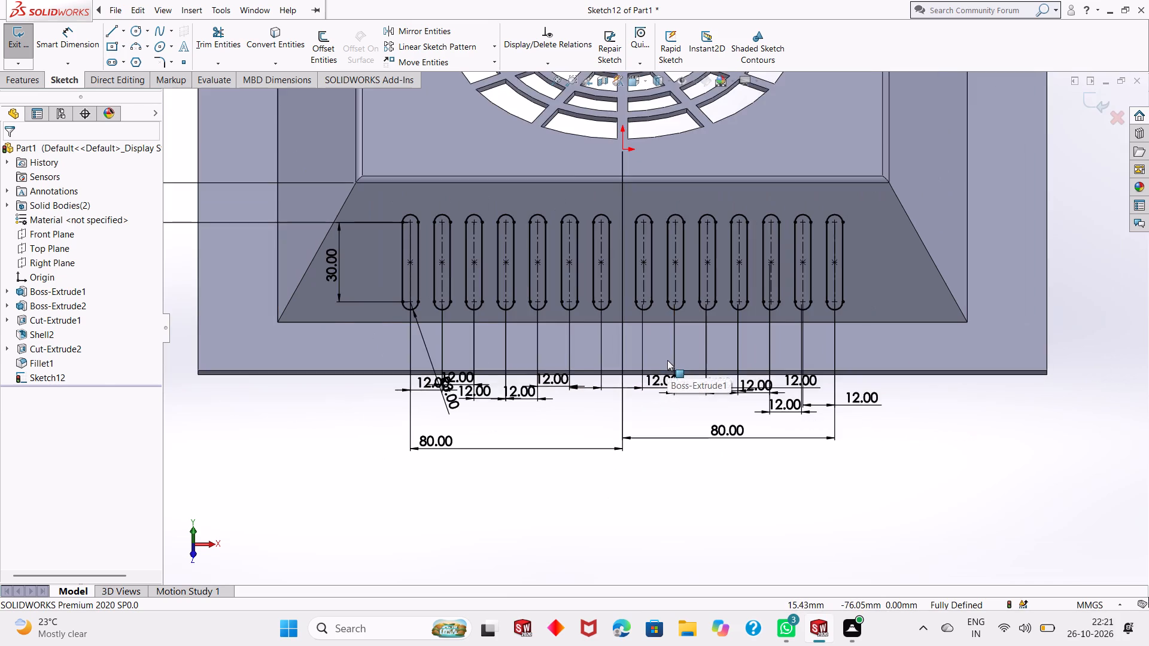
scroll(667, 360, "up", 1)
scroll(643, 227, "down", 2)
scroll(613, 316, "up", 1)
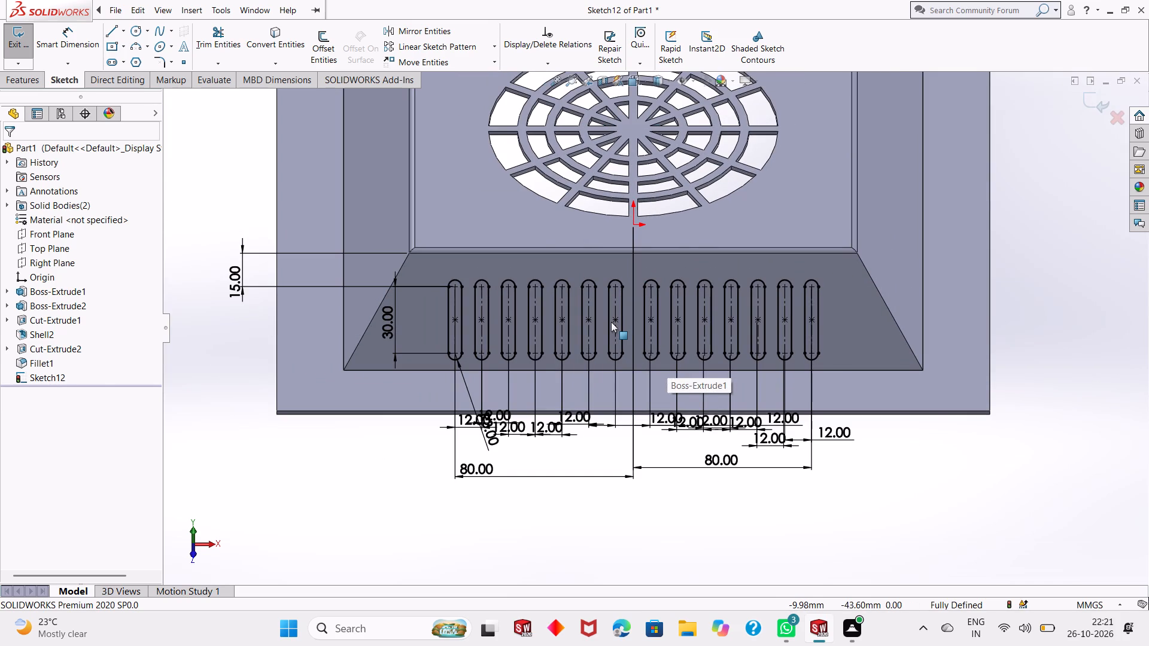
scroll(611, 322, "down", 1)
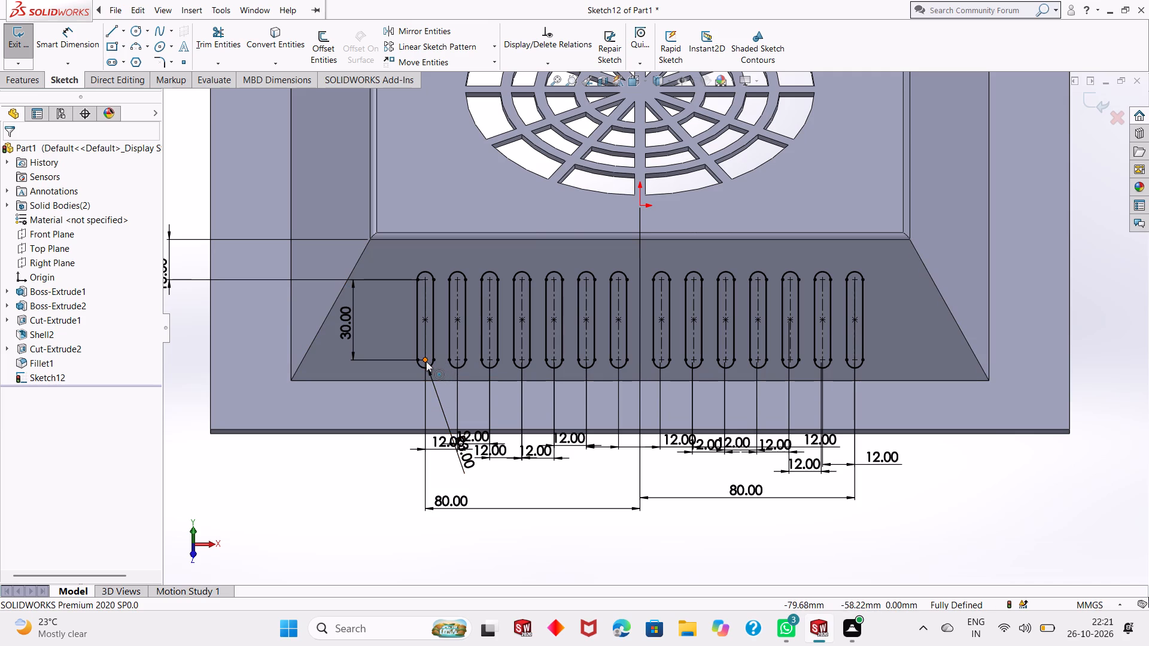
scroll(515, 359, "up", 2)
scroll(582, 347, "down", 2)
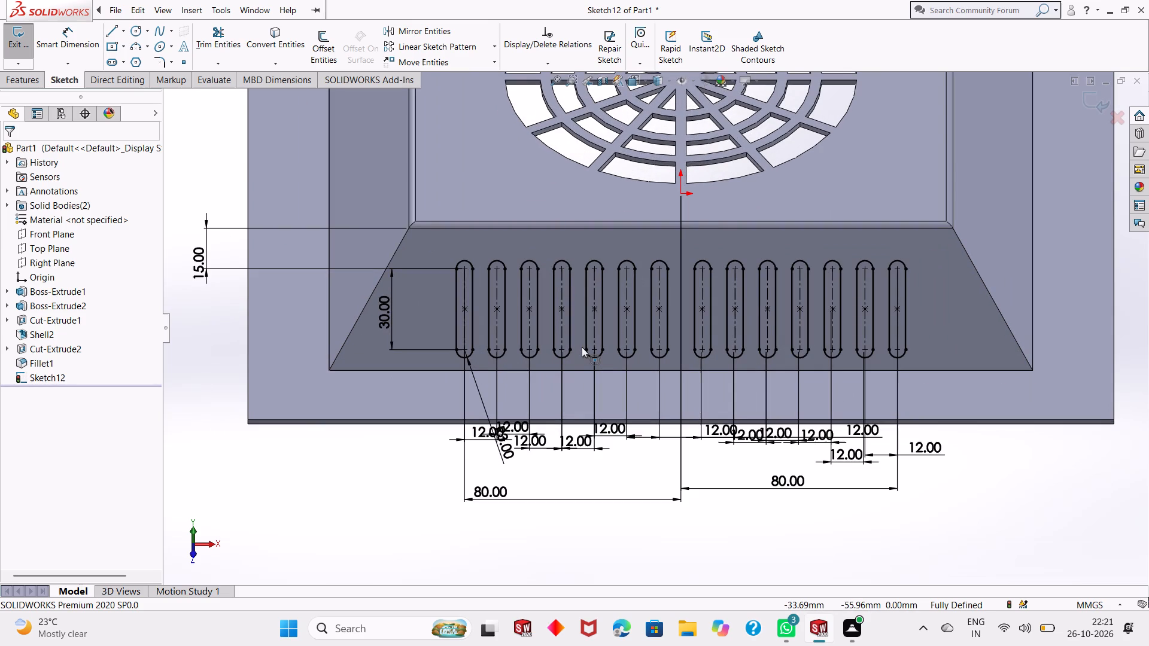
scroll(679, 373, "up", 1)
scroll(682, 313, "down", 3)
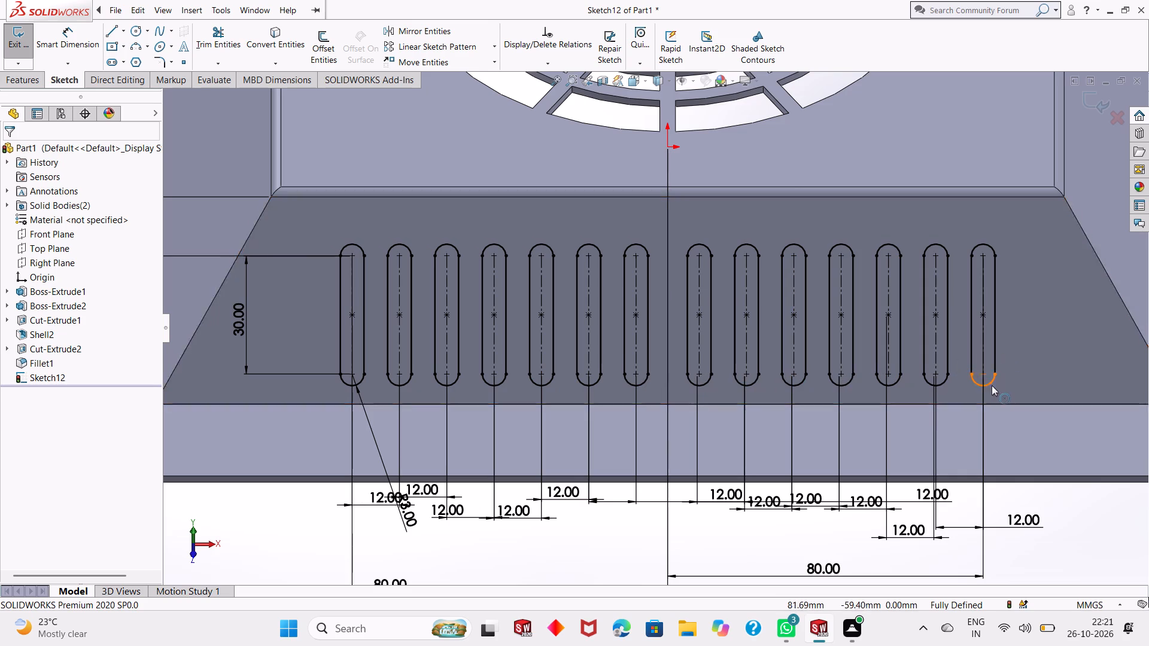
scroll(991, 385, "up", 2)
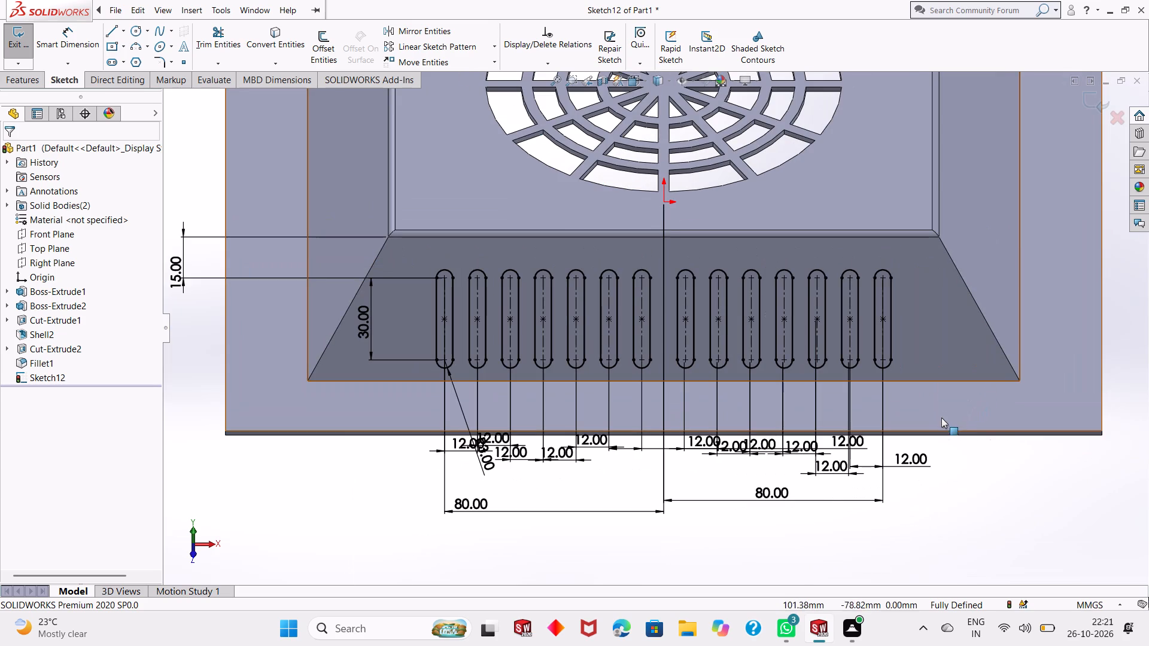
scroll(643, 390, "down", 1)
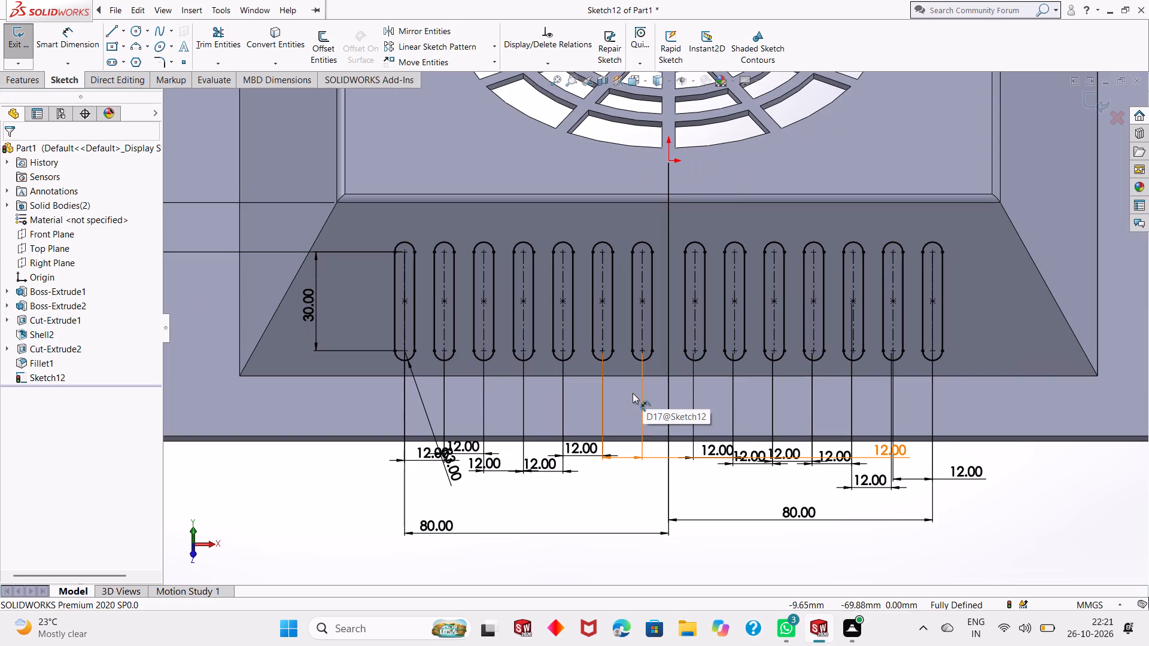
key("Escape")
key("Escape")
key("Escape")
scroll(575, 466, "down", 2)
scroll(579, 450, "up", 1)
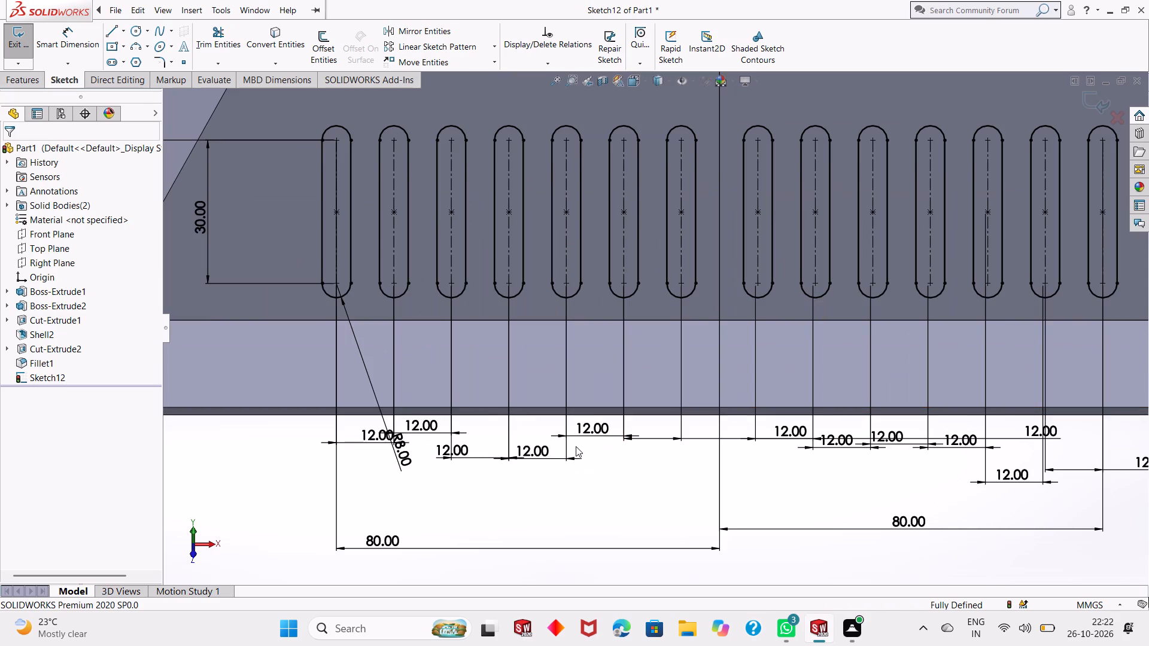
scroll(506, 387, "up", 1)
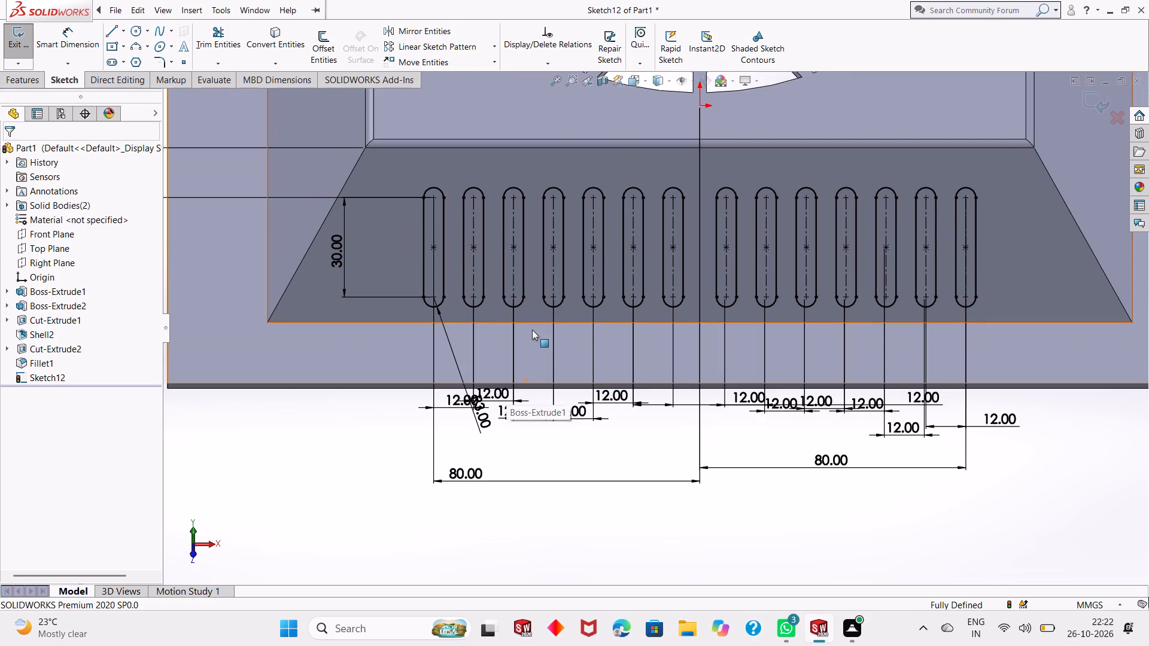
scroll(532, 330, "down", 1)
scroll(532, 328, "up", 1)
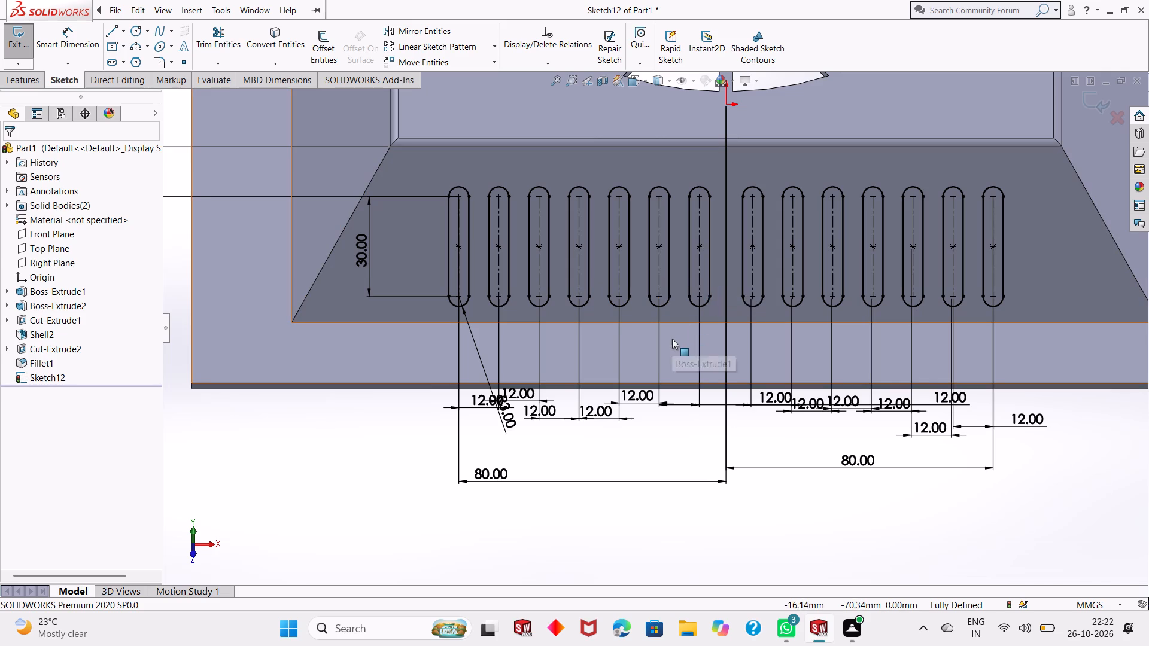
scroll(661, 341, "up", 1)
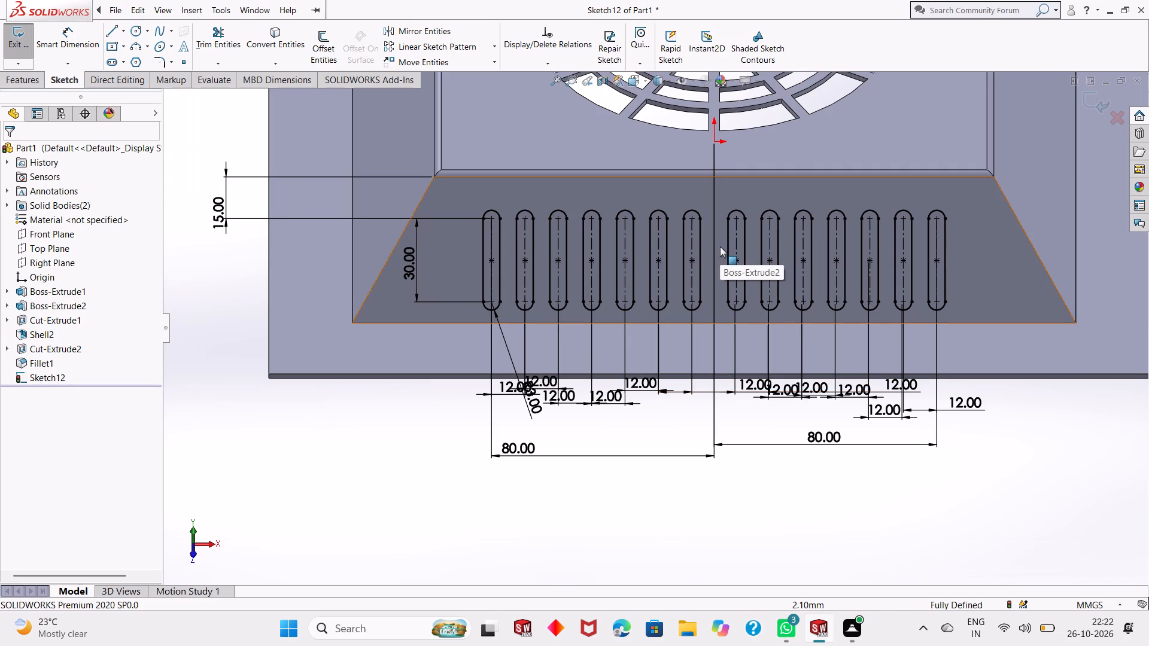
scroll(626, 339, "up", 1)
scroll(636, 345, "down", 2)
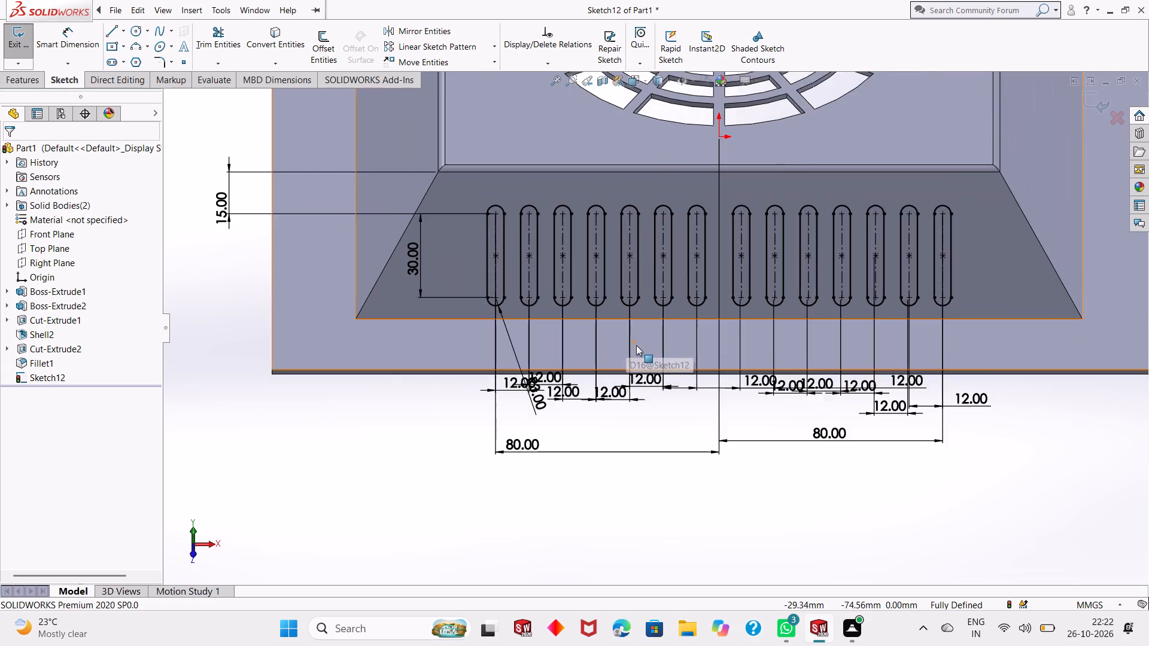
scroll(636, 345, "down", 2)
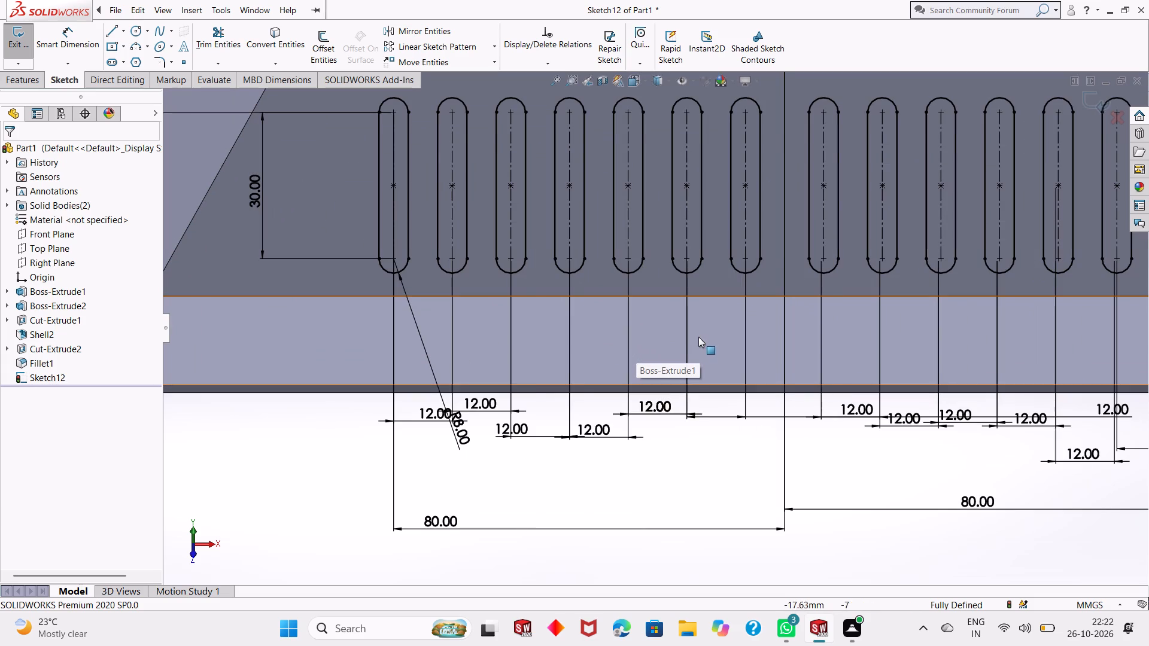
scroll(700, 336, "up", 2)
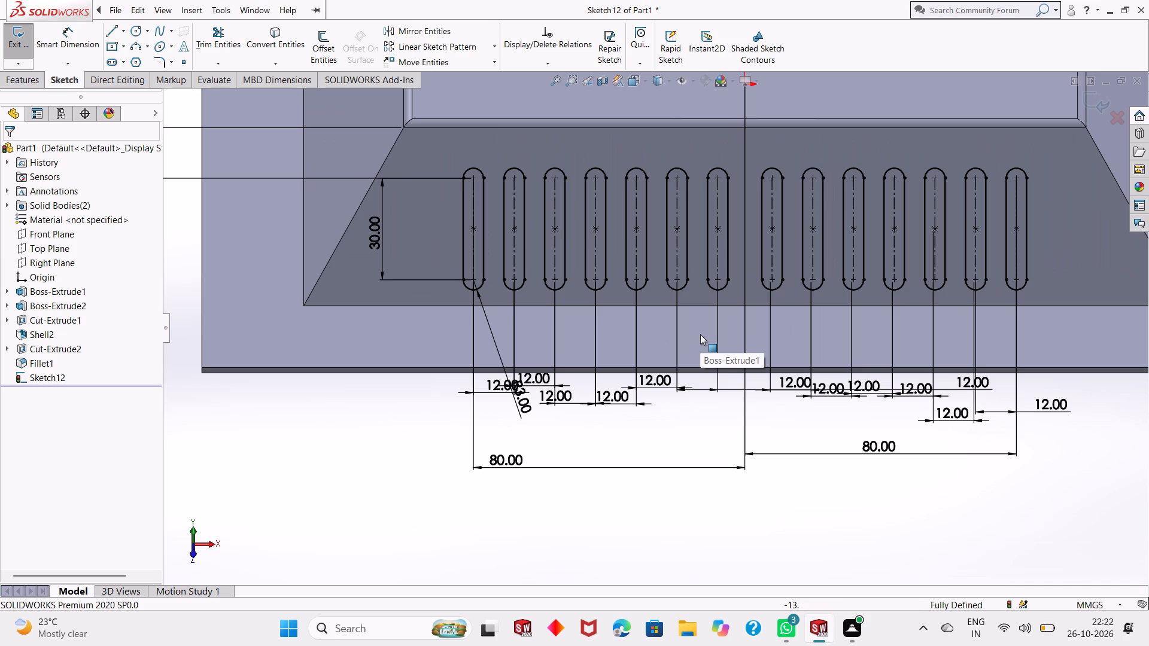
scroll(573, 326, "up", 2)
scroll(647, 316, "down", 2)
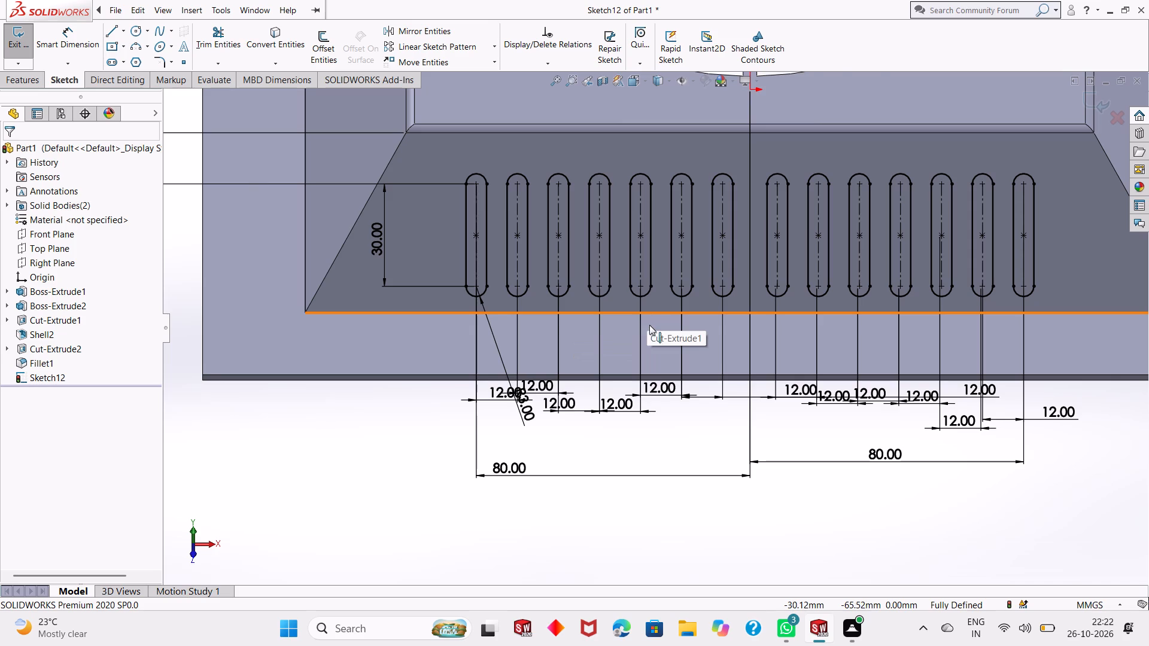
scroll(650, 328, "up", 2)
scroll(675, 290, "down", 2)
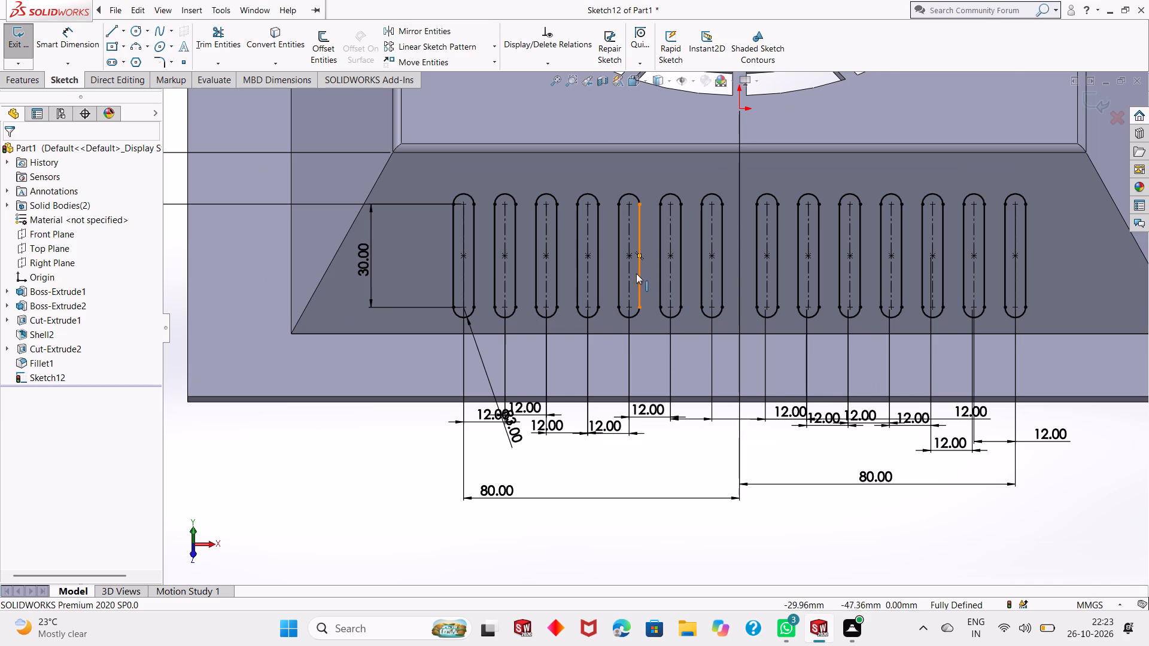
scroll(635, 277, "up", 1)
scroll(680, 312, "down", 1)
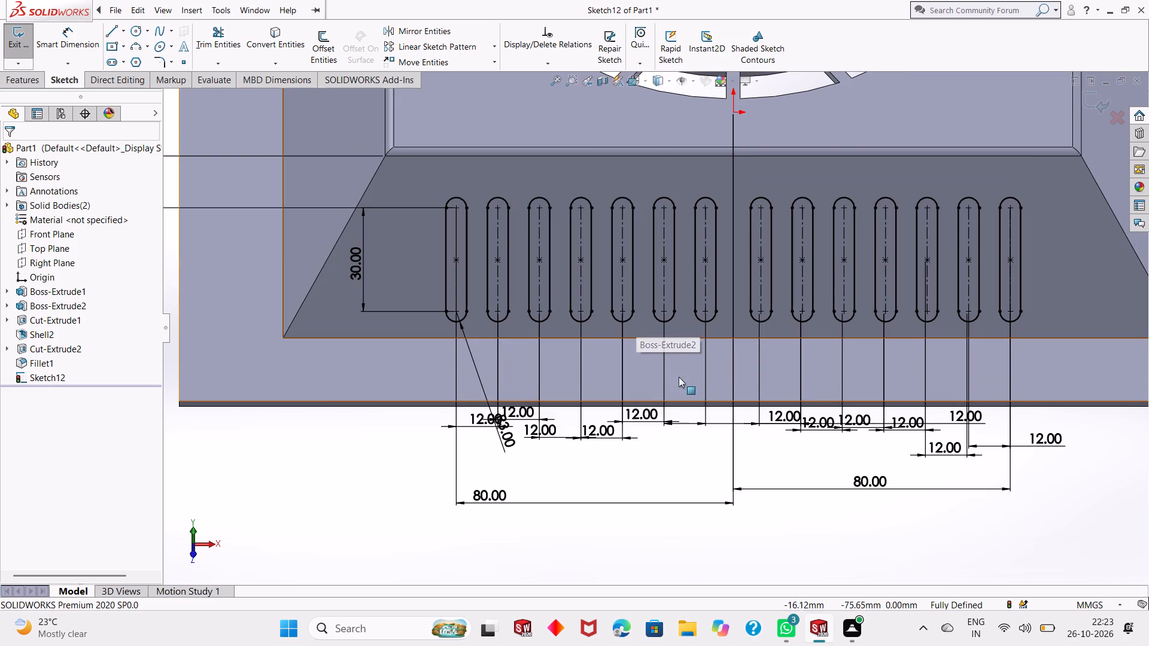
scroll(688, 392, "down", 2)
scroll(678, 397, "up", 3)
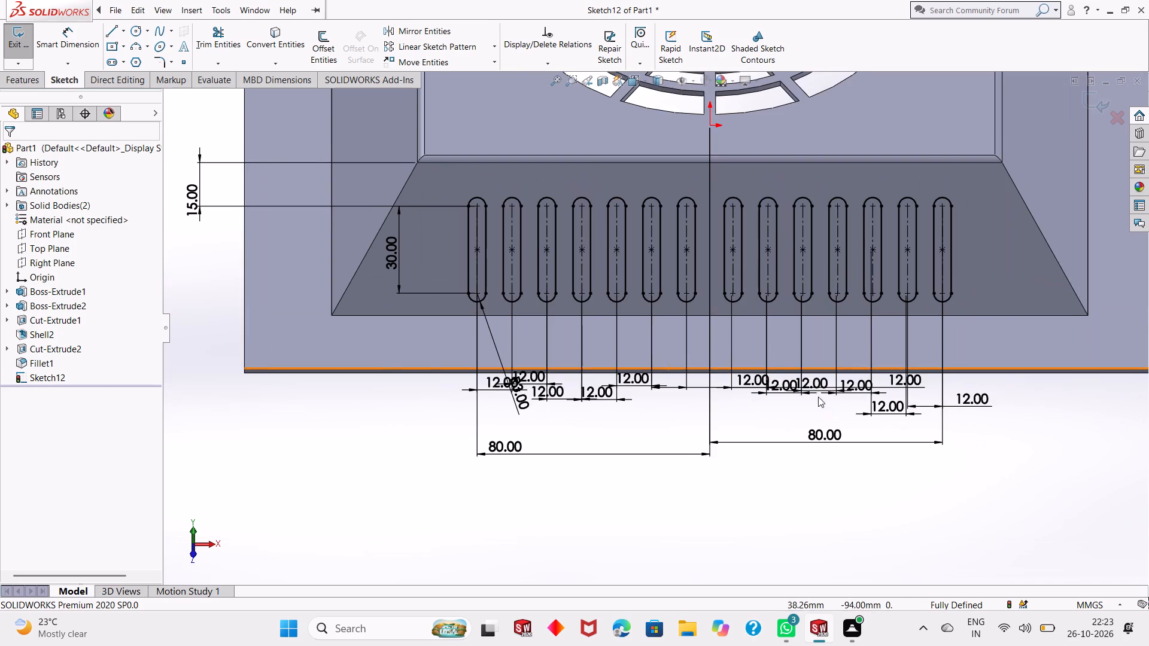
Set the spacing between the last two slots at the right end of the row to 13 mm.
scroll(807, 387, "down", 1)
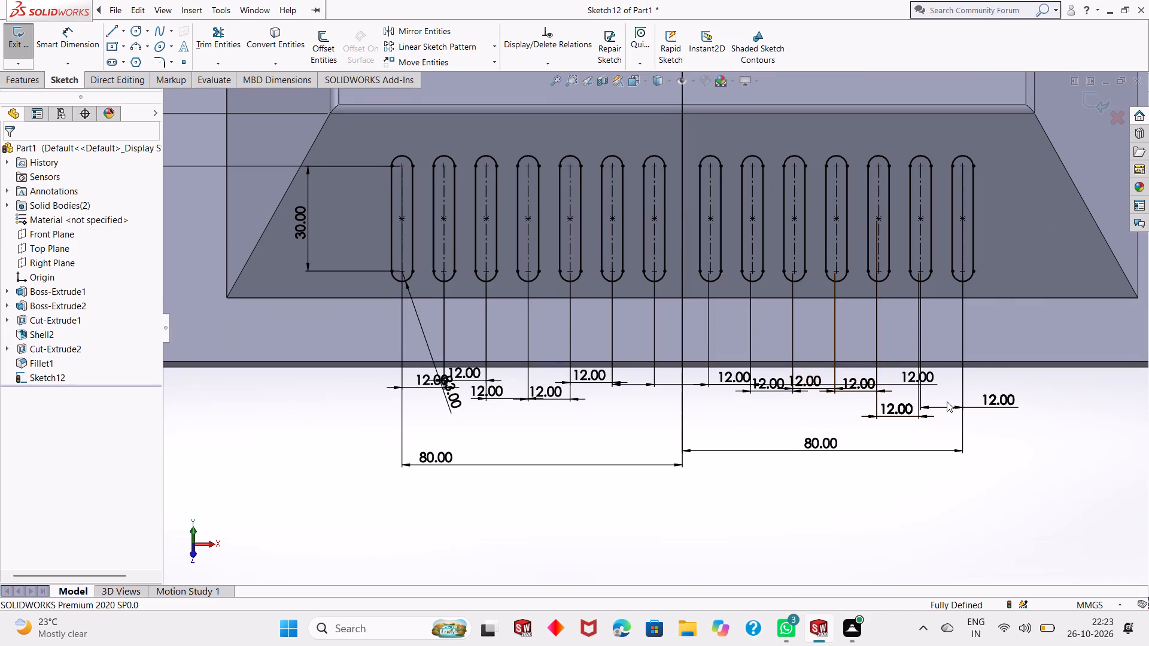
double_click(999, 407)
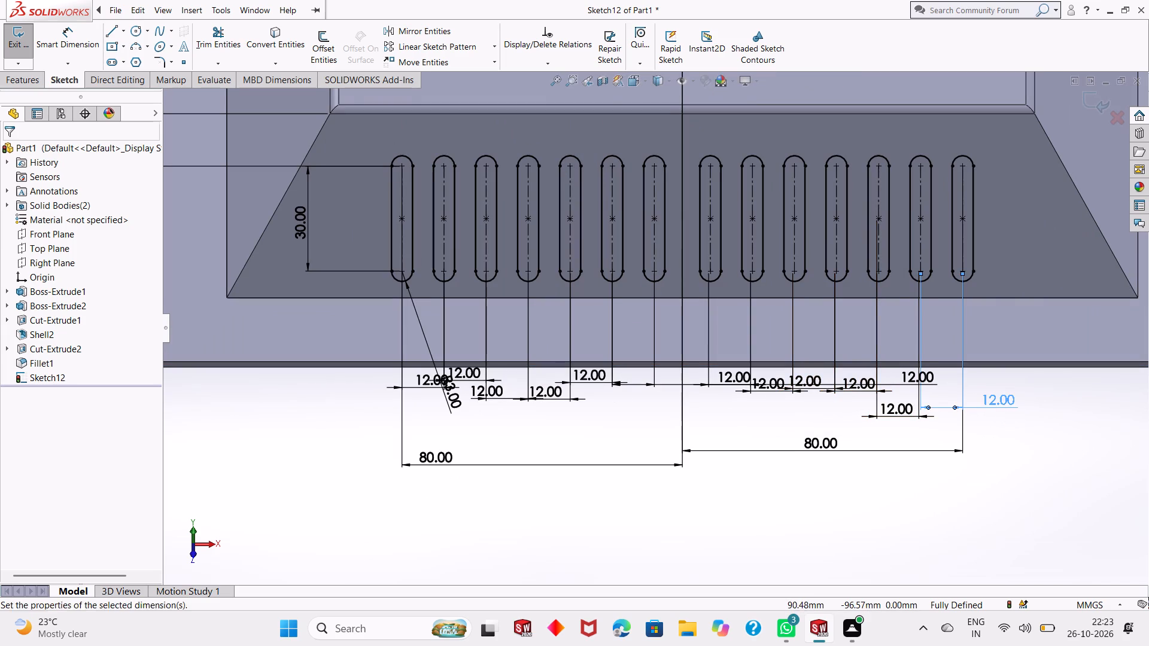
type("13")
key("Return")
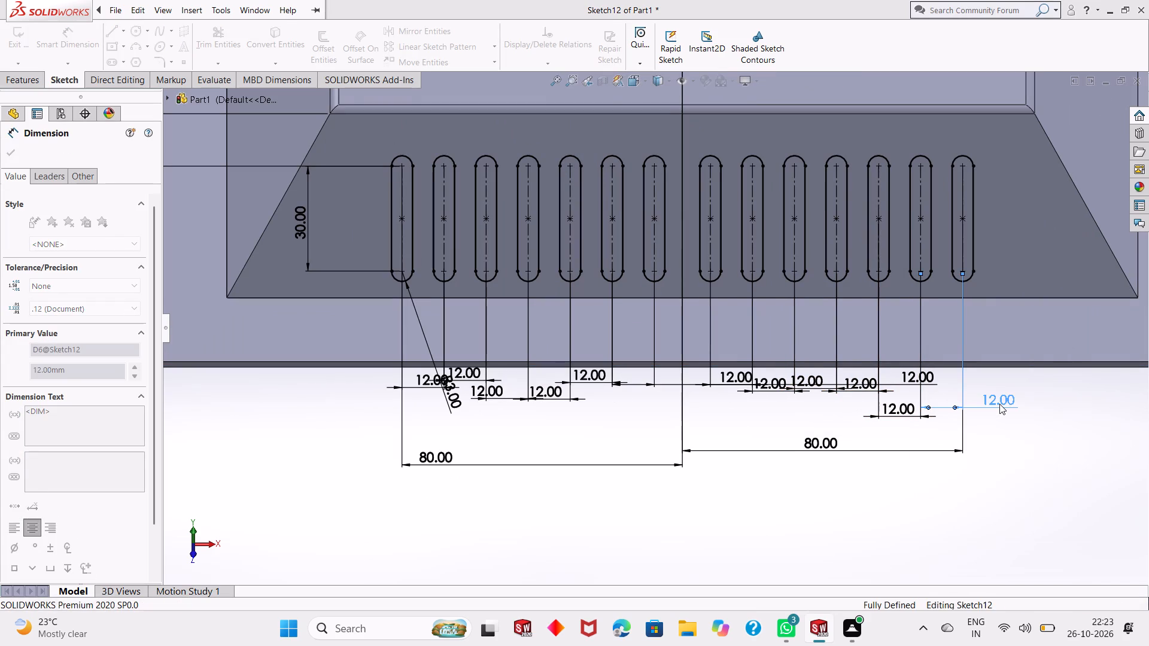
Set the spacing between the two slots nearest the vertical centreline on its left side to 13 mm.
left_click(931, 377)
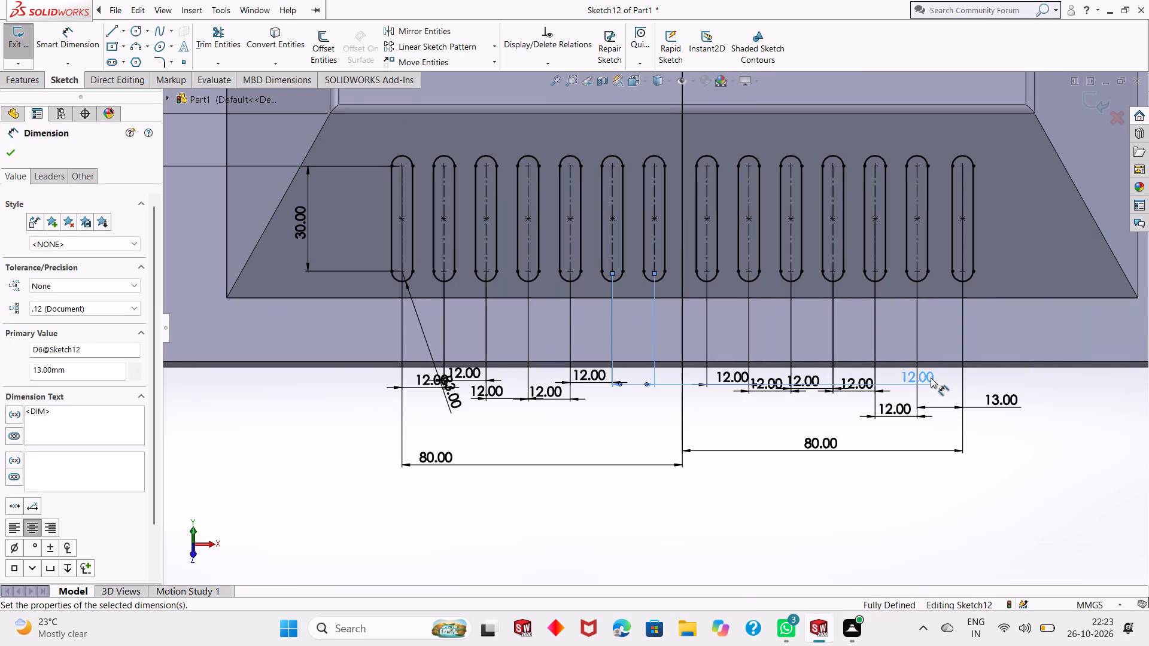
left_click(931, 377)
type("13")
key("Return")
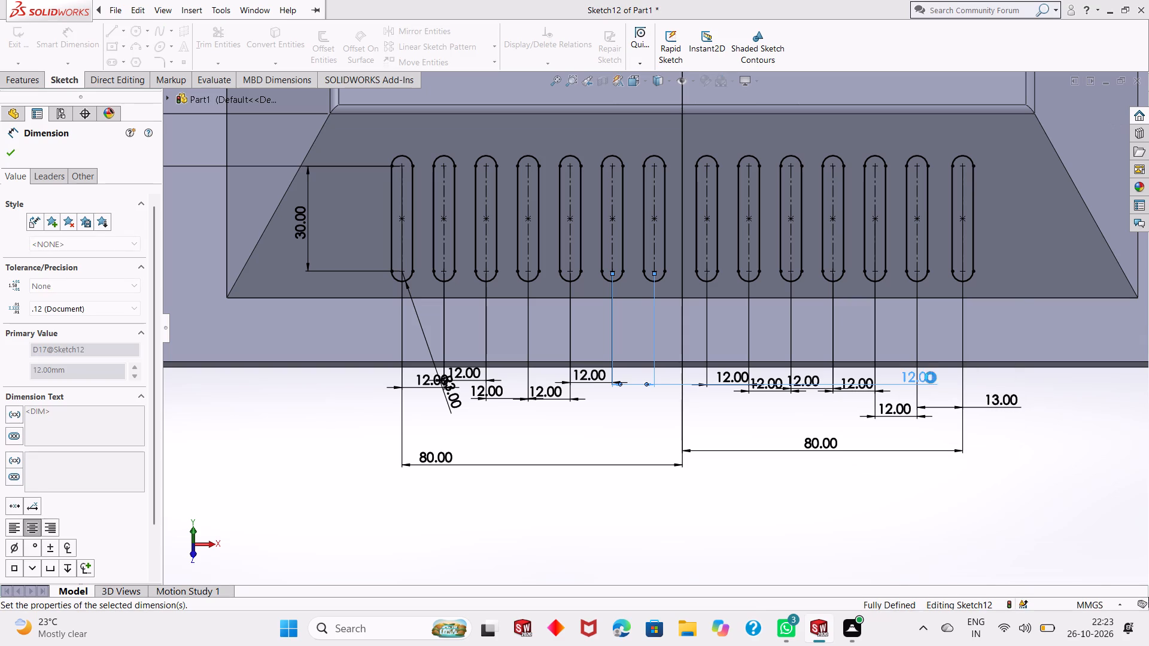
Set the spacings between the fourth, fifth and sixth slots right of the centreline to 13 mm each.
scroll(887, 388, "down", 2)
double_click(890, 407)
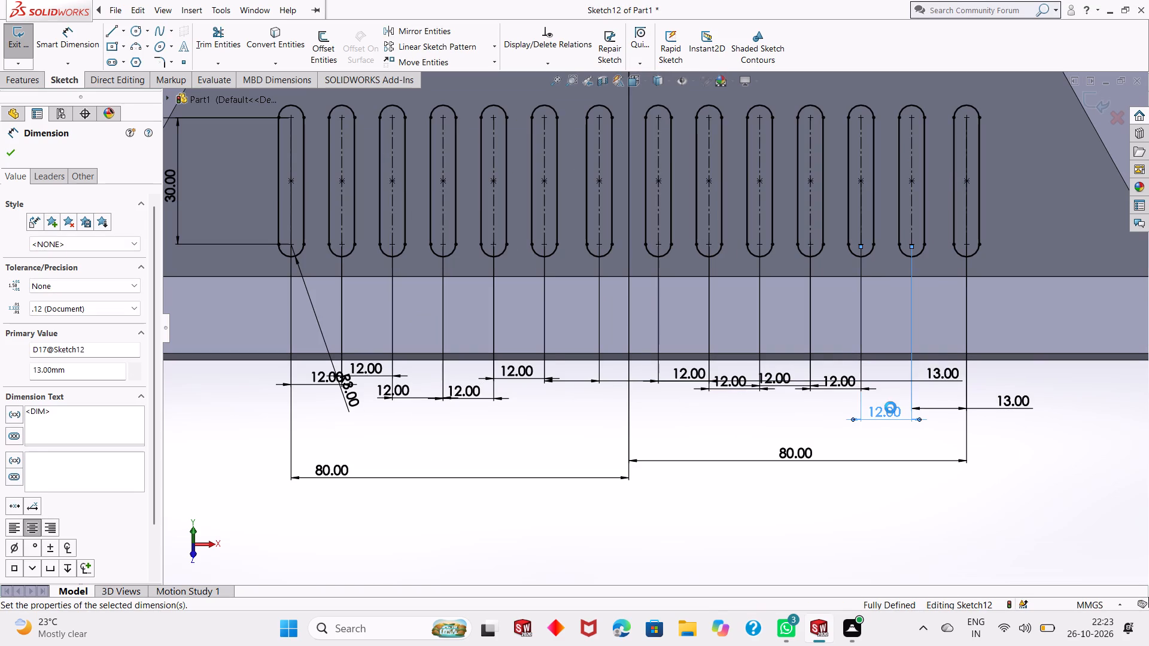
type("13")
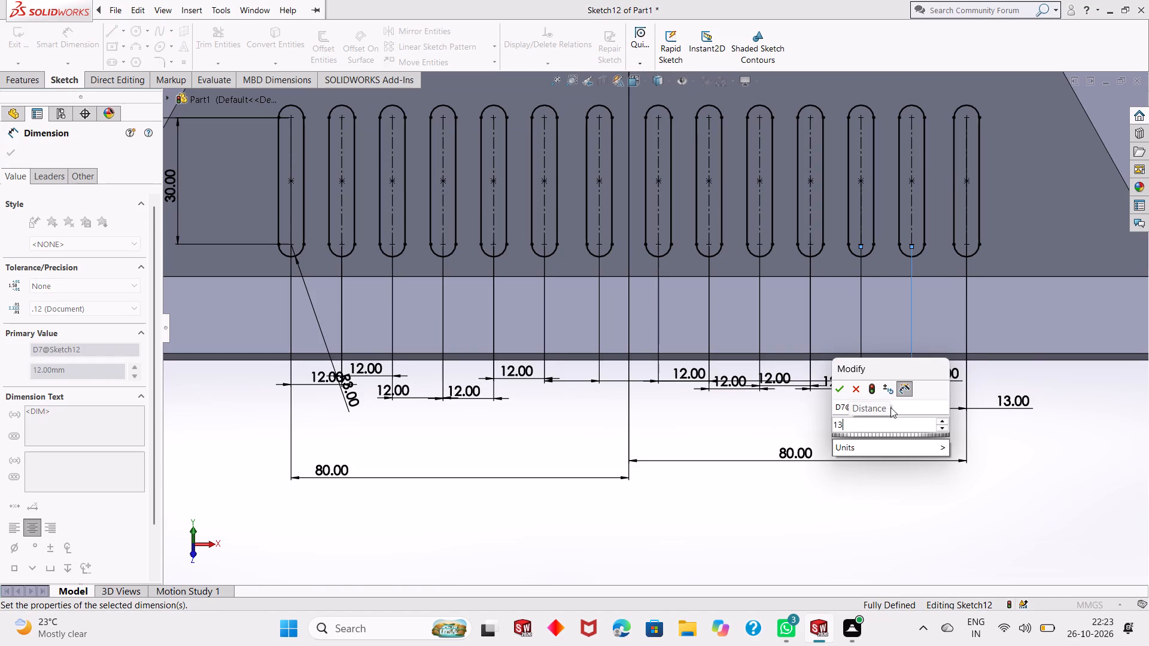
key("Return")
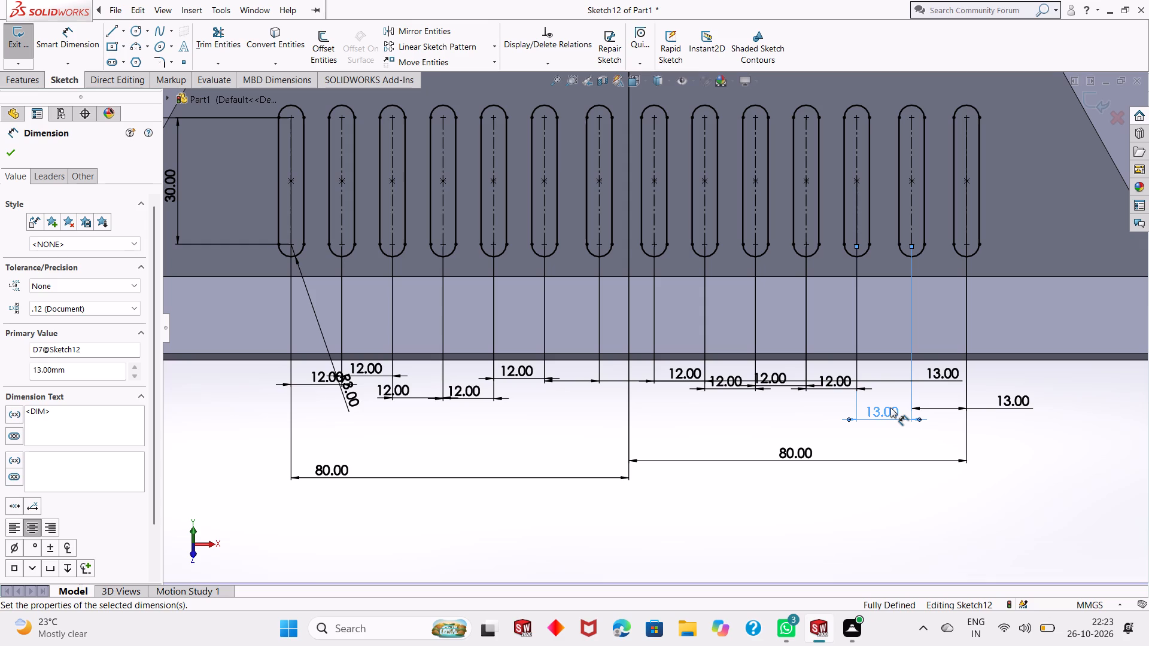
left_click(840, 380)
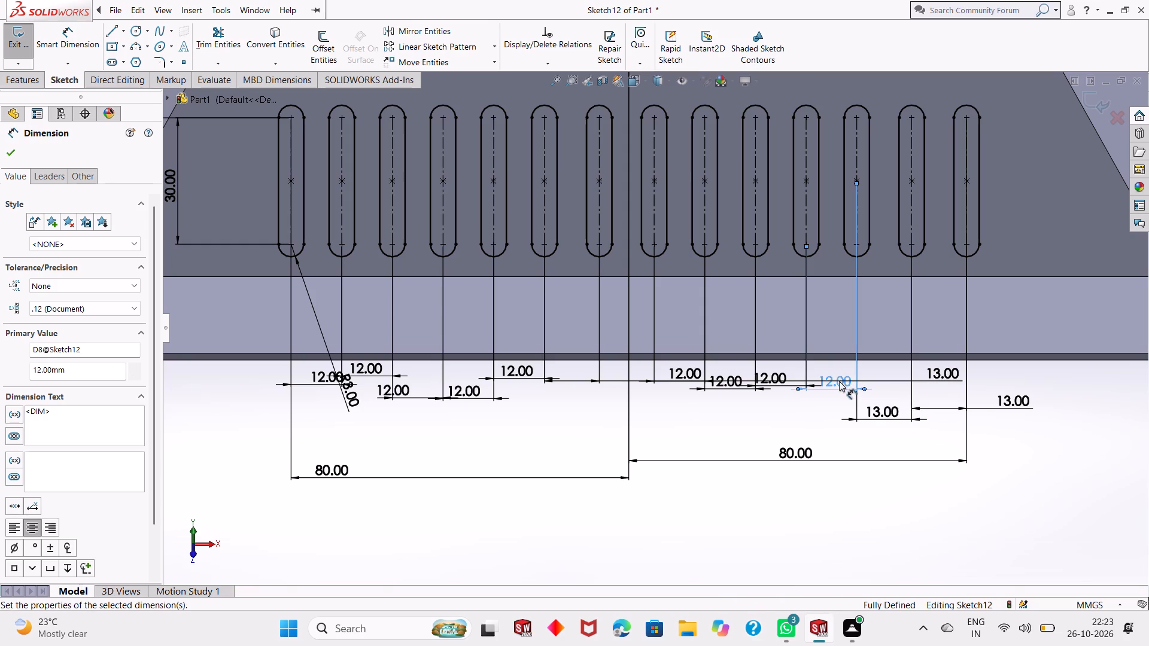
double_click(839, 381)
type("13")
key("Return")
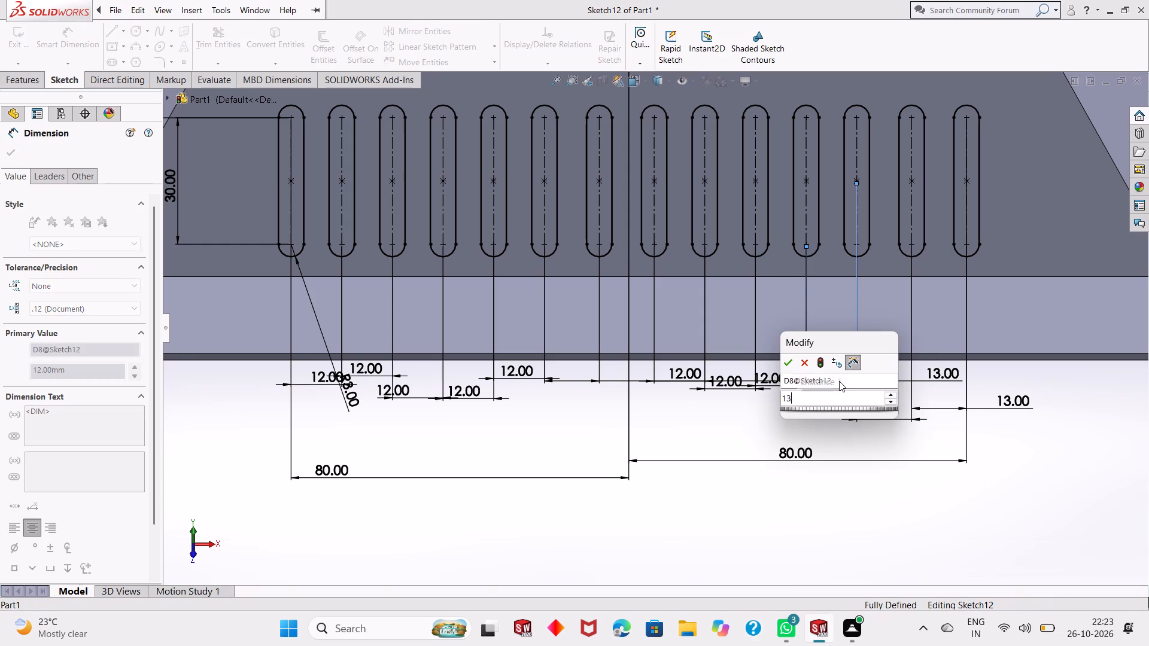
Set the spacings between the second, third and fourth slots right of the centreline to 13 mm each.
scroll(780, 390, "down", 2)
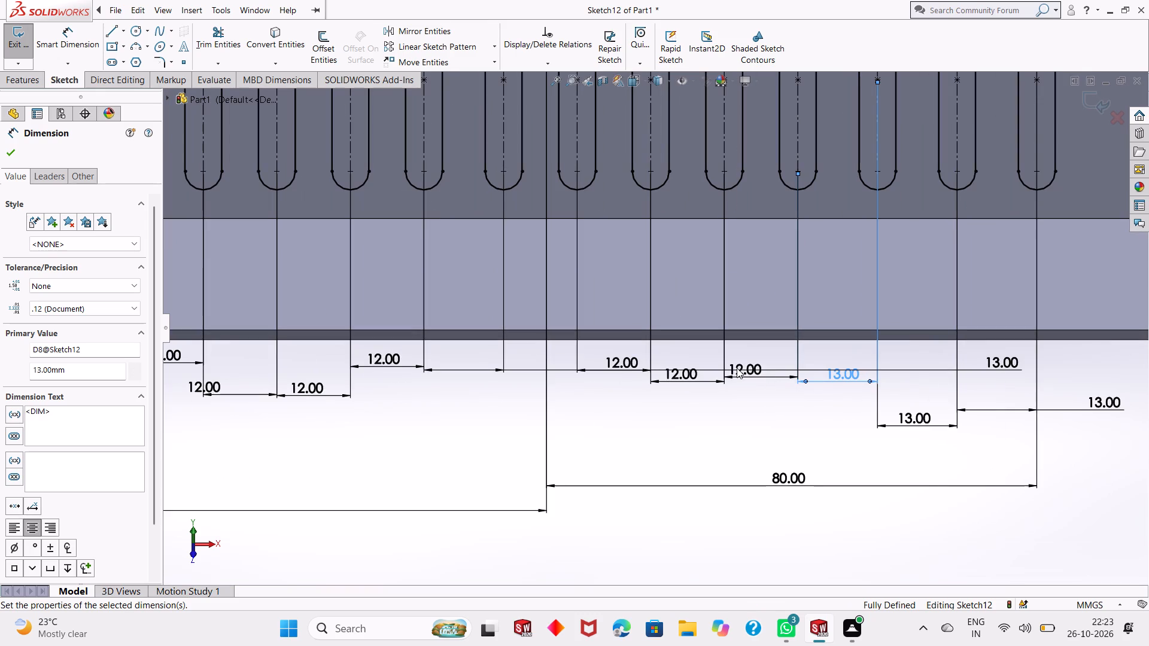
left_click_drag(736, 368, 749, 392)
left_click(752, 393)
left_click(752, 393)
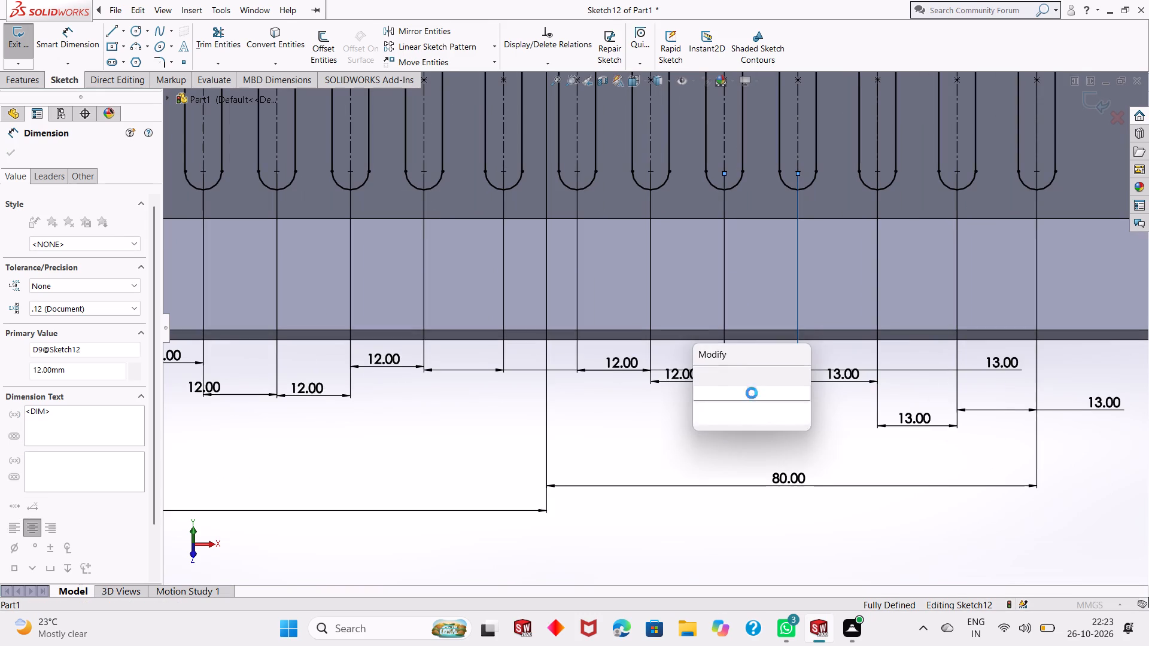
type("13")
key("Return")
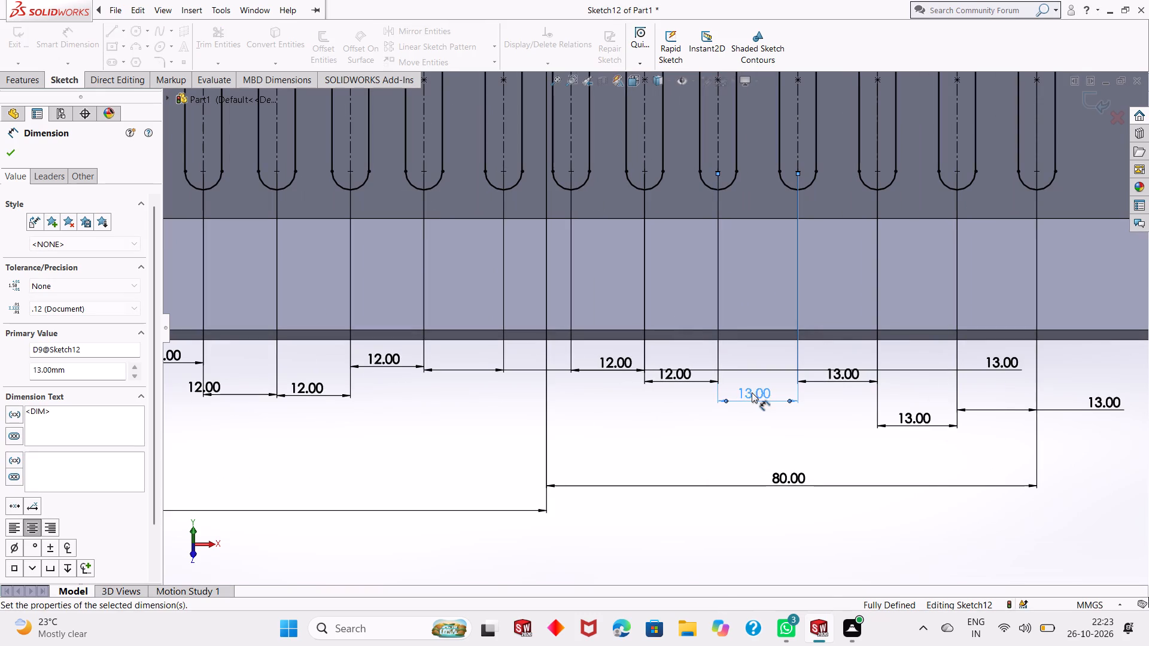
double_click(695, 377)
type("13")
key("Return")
Set the spacing between the first two slots right of the centreline to 13 mm and inspect the row.
double_click(606, 361)
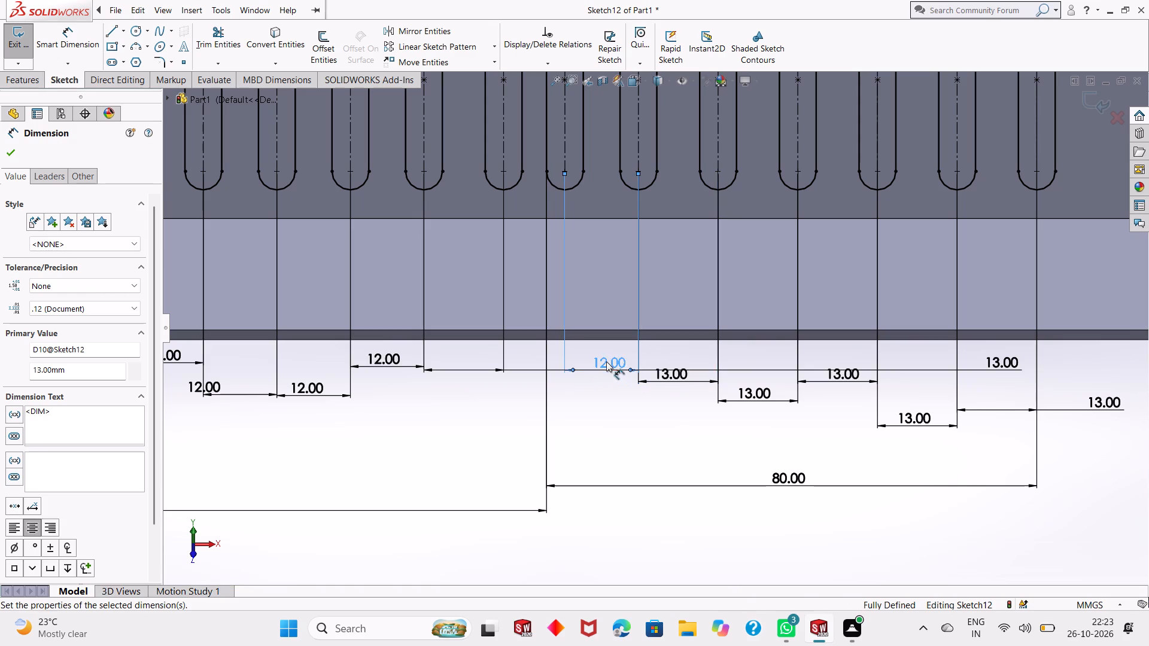
type("13")
key("Return")
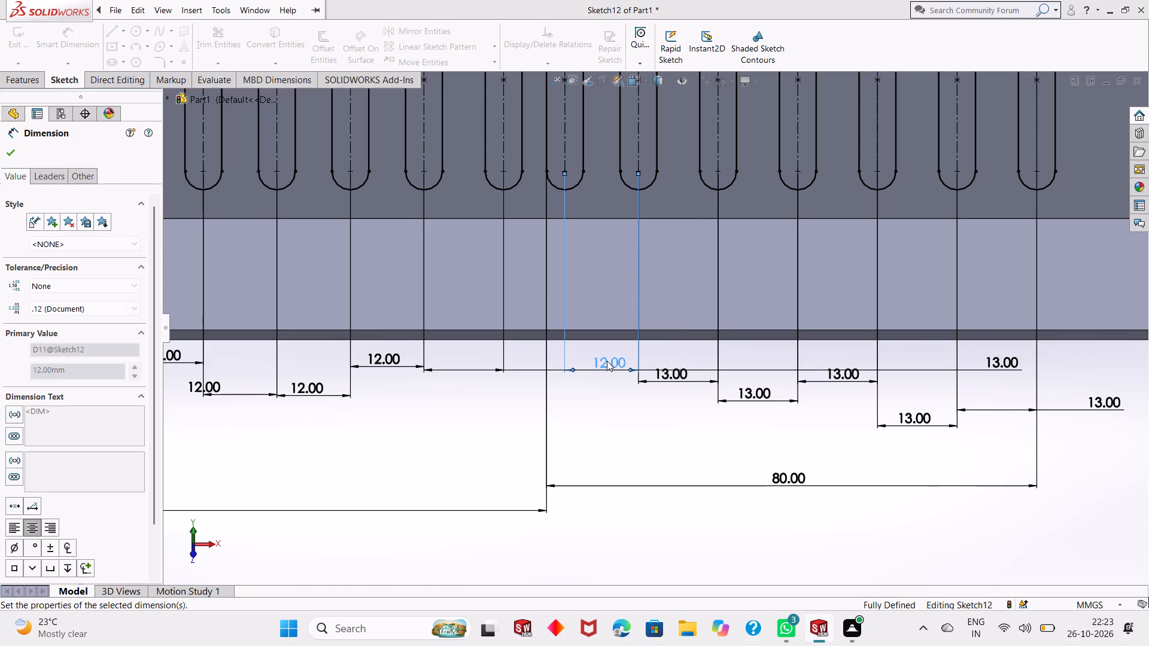
scroll(639, 379, "up", 2)
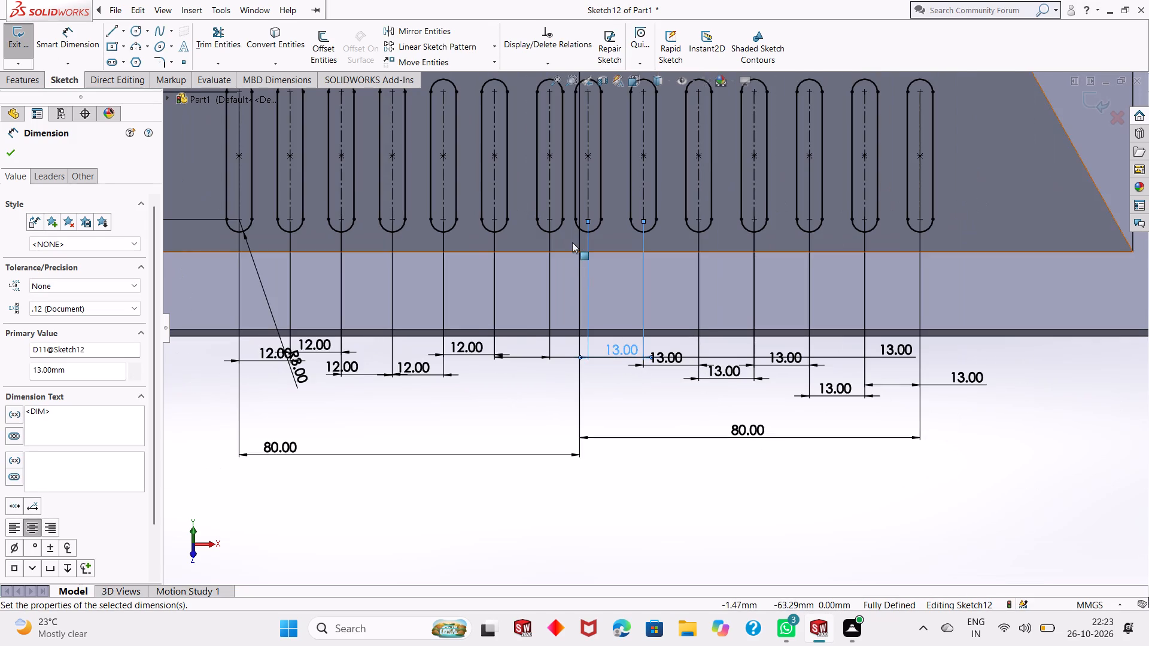
scroll(572, 242, "up", 2)
scroll(603, 172, "down", 2)
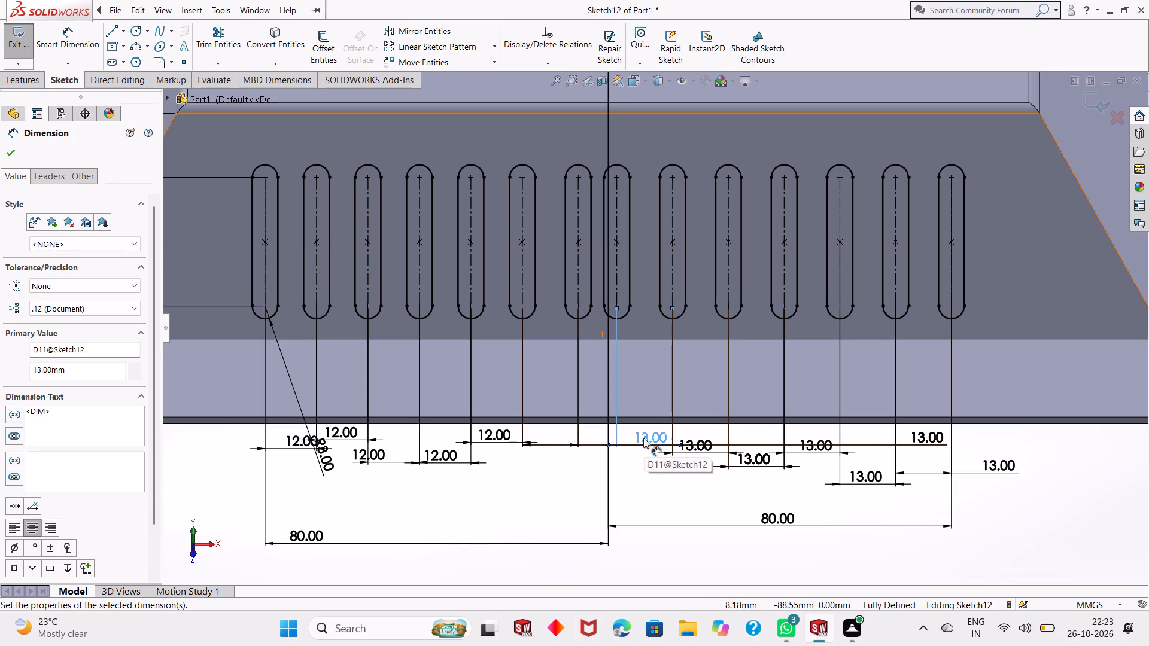
Set the spacing between the last two slots at the right end of the row to 12.5 mm.
double_click(983, 471)
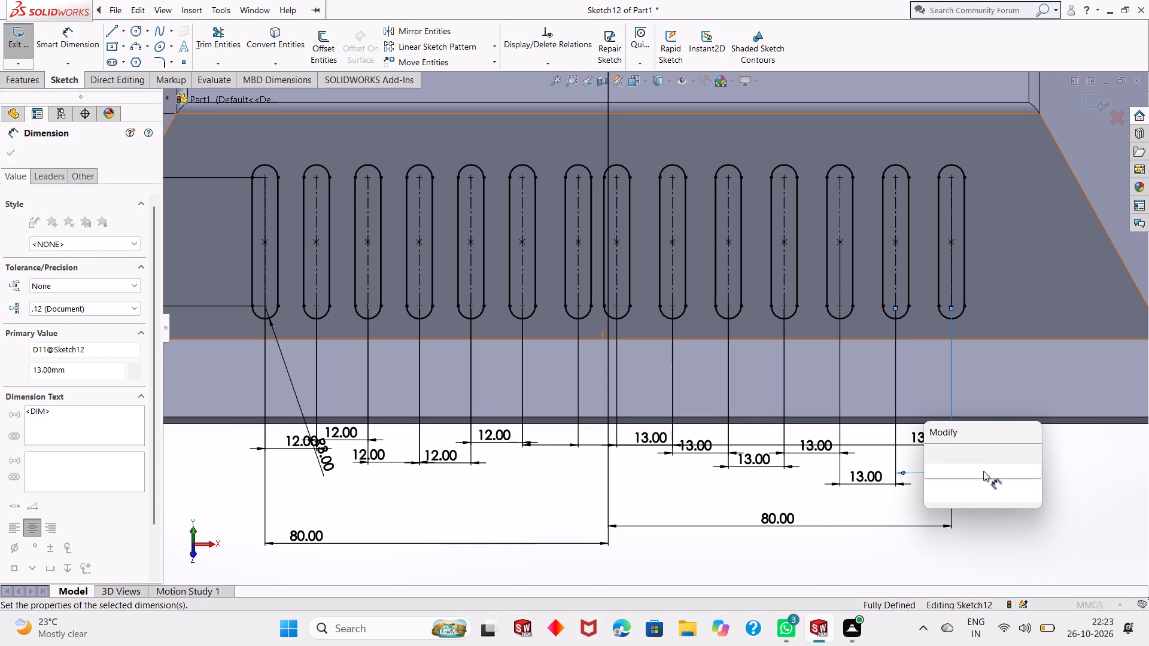
type("12.5")
key("Return")
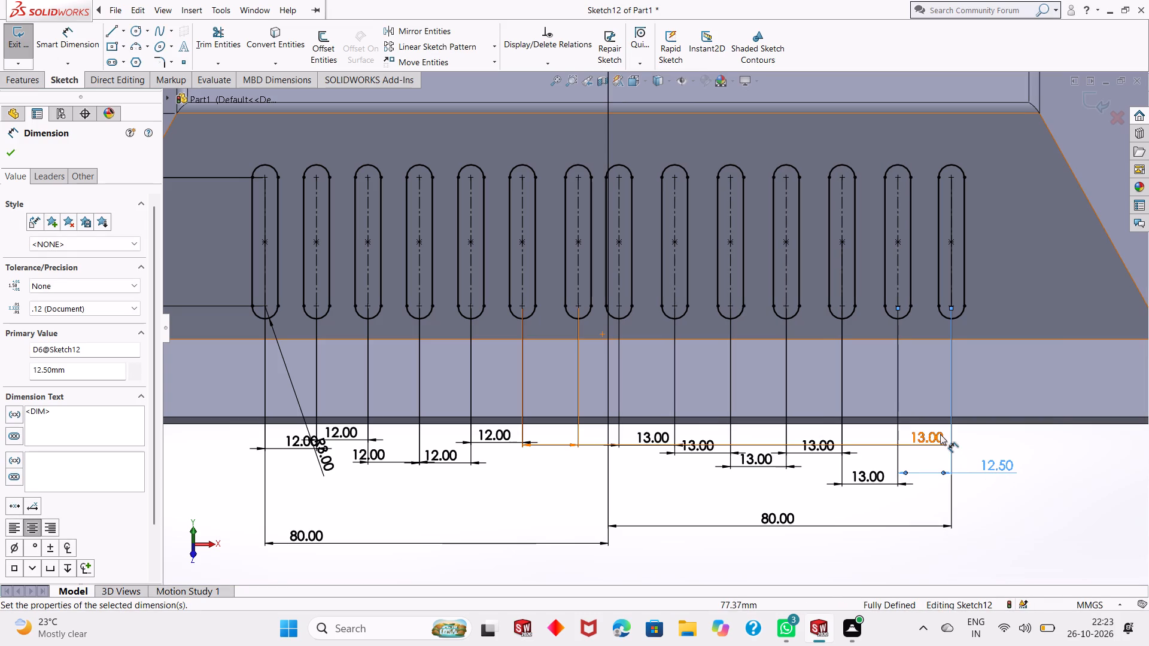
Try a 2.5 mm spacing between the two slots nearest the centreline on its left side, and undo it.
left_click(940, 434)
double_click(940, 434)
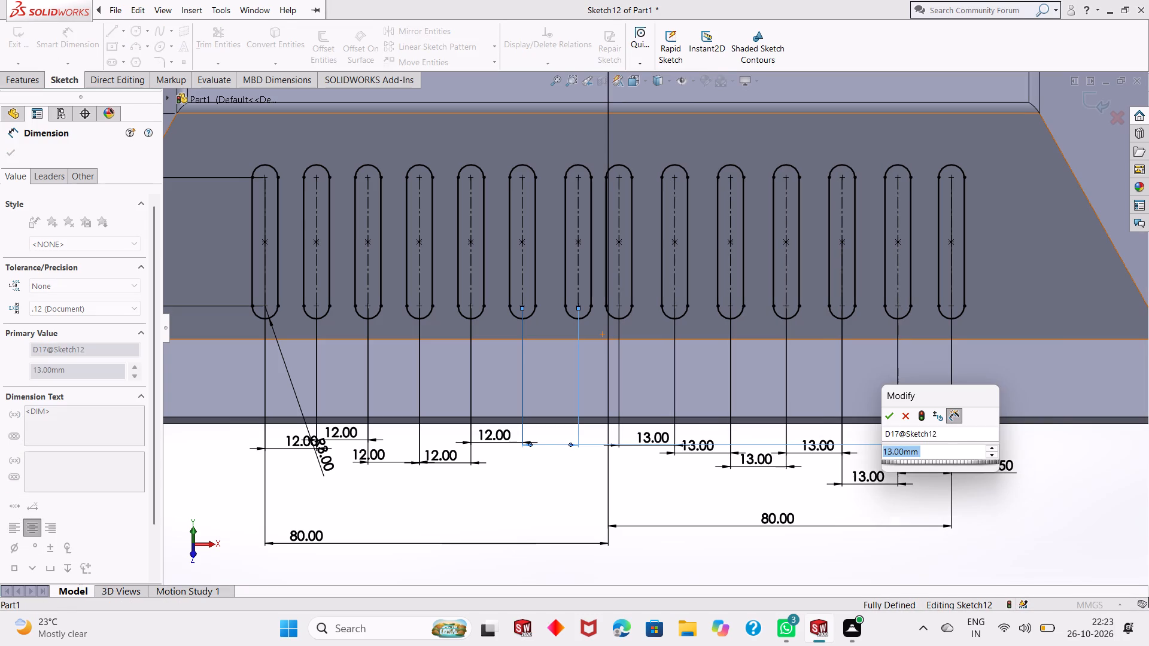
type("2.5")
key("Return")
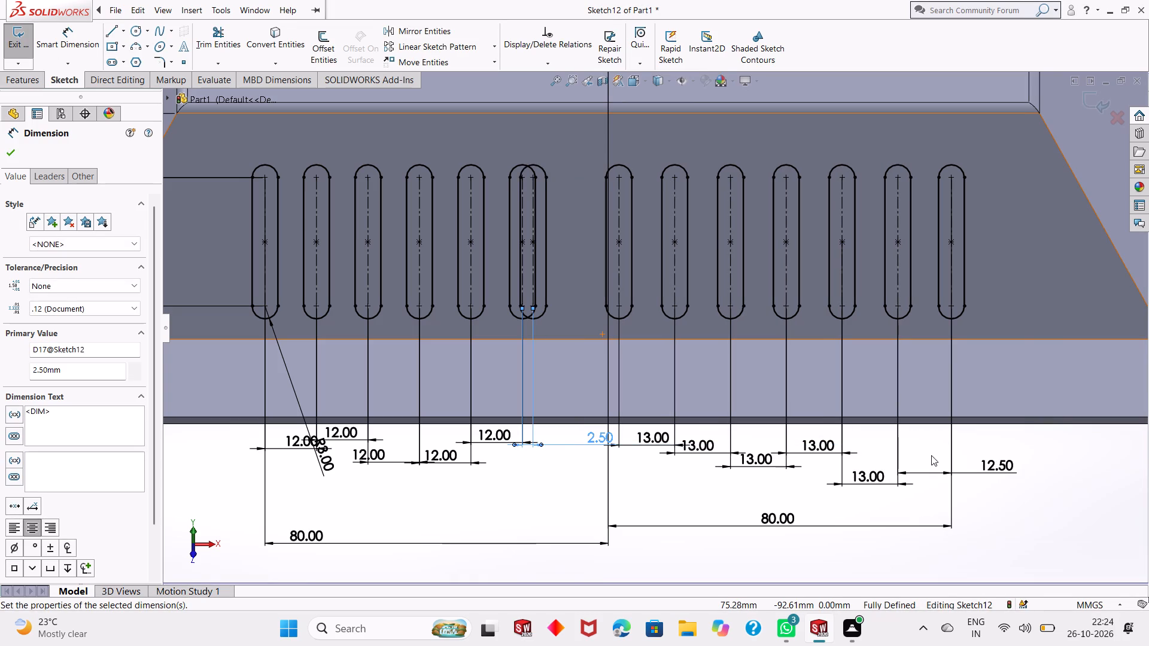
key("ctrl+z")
Set the spacing between the two slots nearest the centreline on its left side to 12.5 mm.
double_click(914, 433)
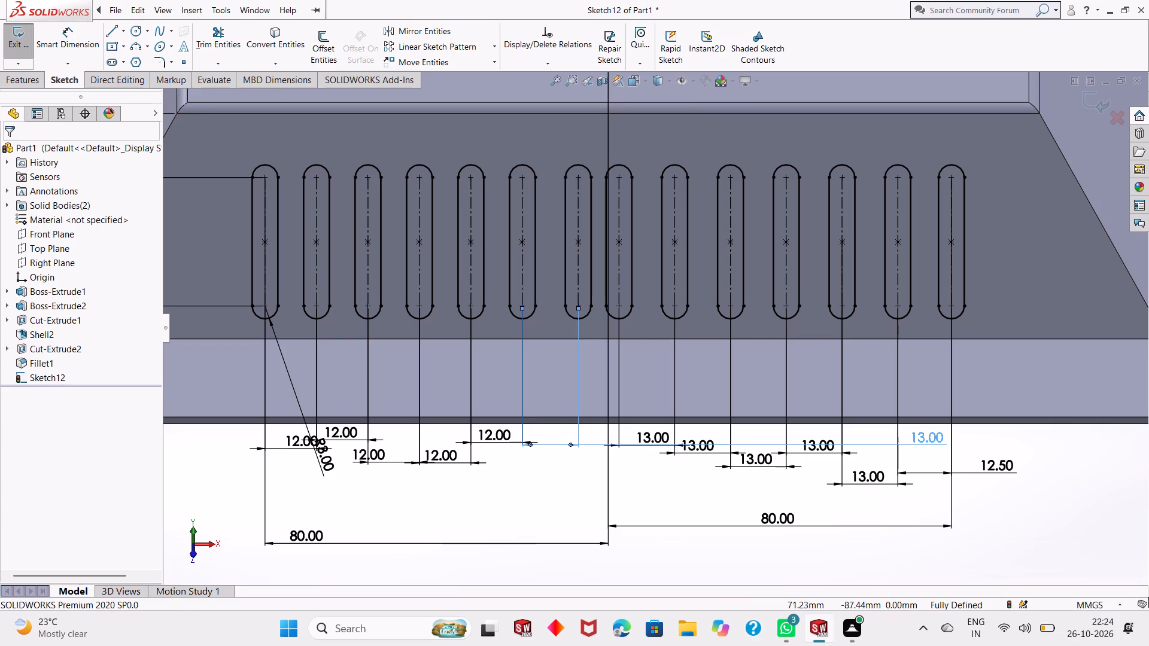
key("1")
type("2.5")
key("Return")
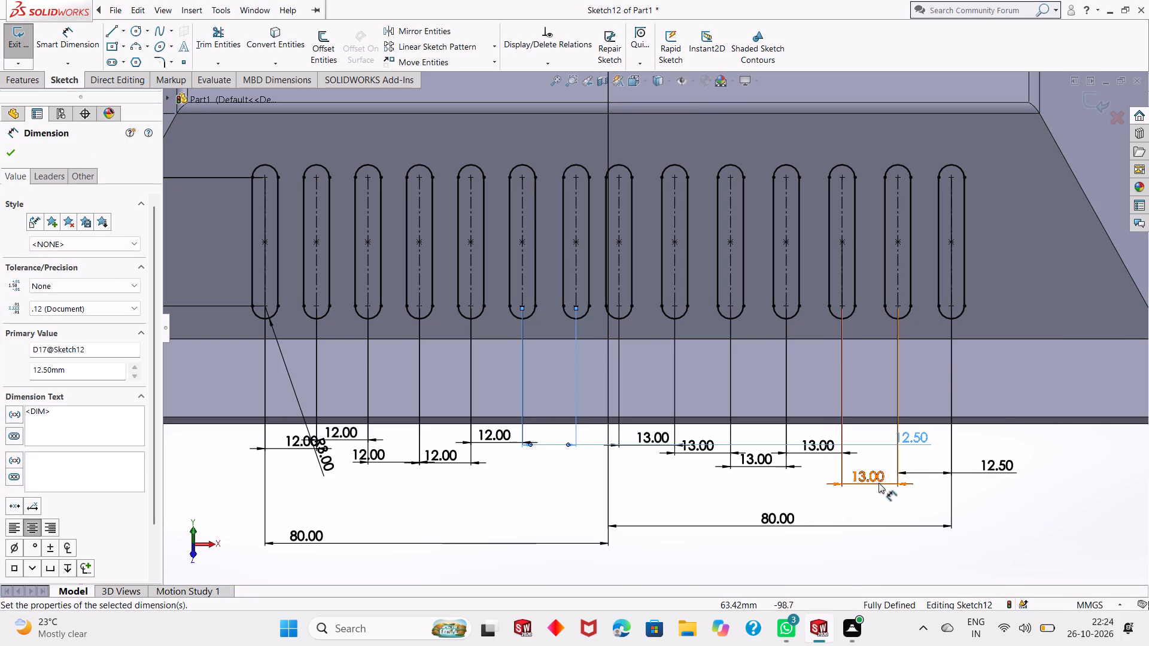
Set the spacings between the fourth, fifth and sixth slots right of the centreline to 12.5 mm each.
double_click(878, 484)
key("1")
key("period")
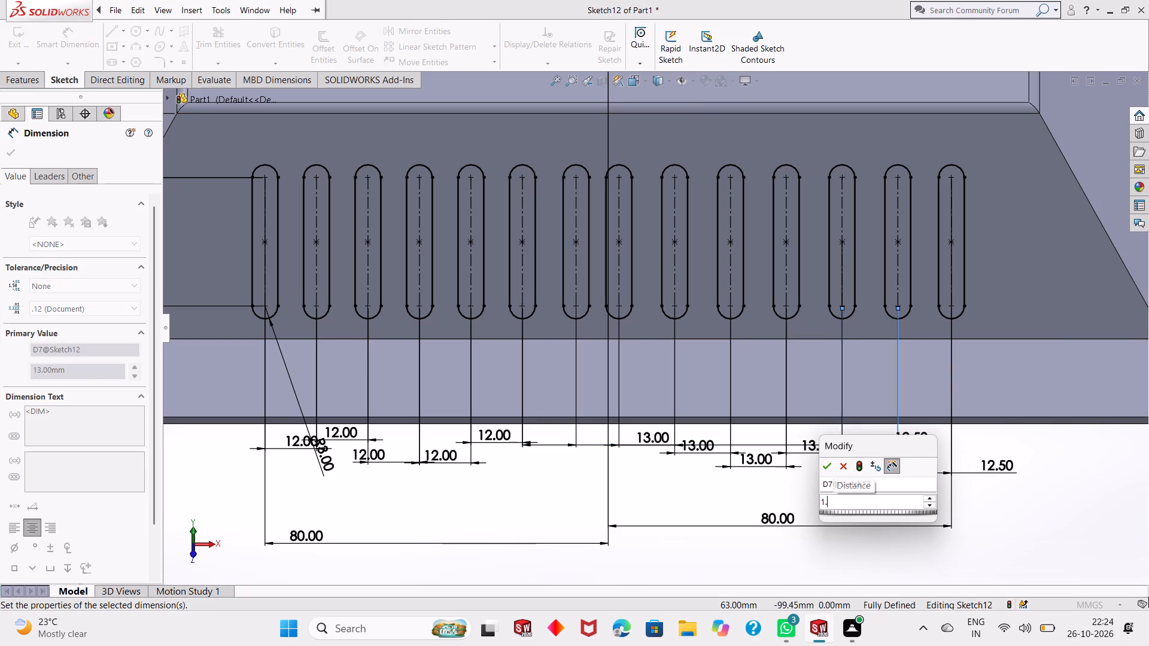
key("BackSpace")
type("2.5")
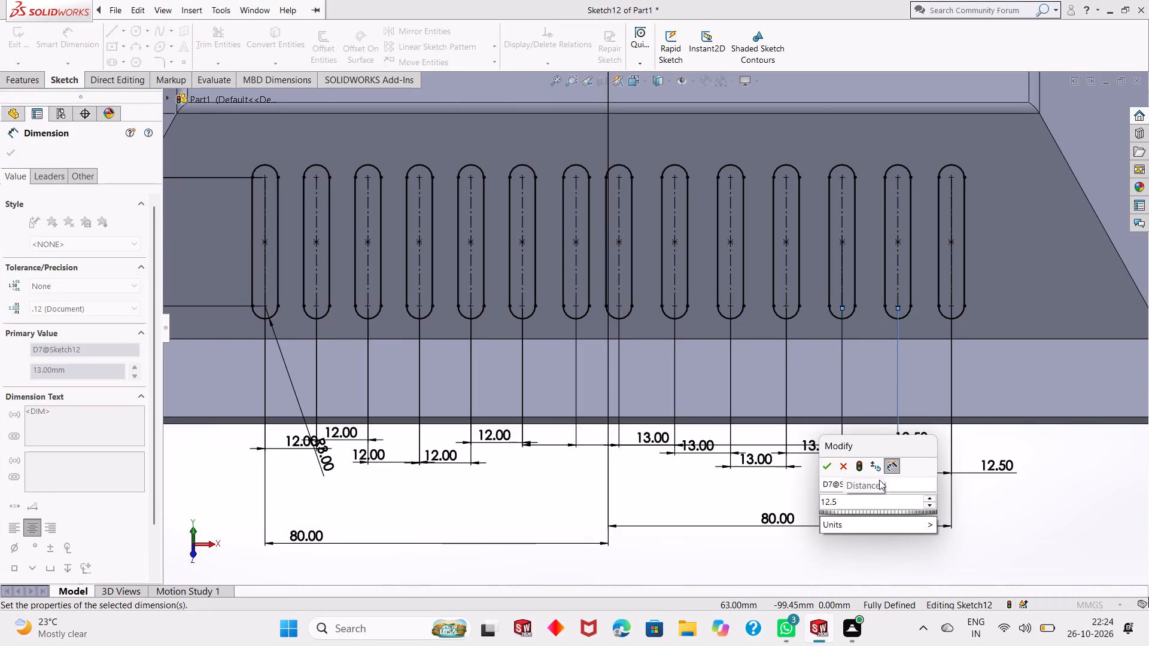
key("Return")
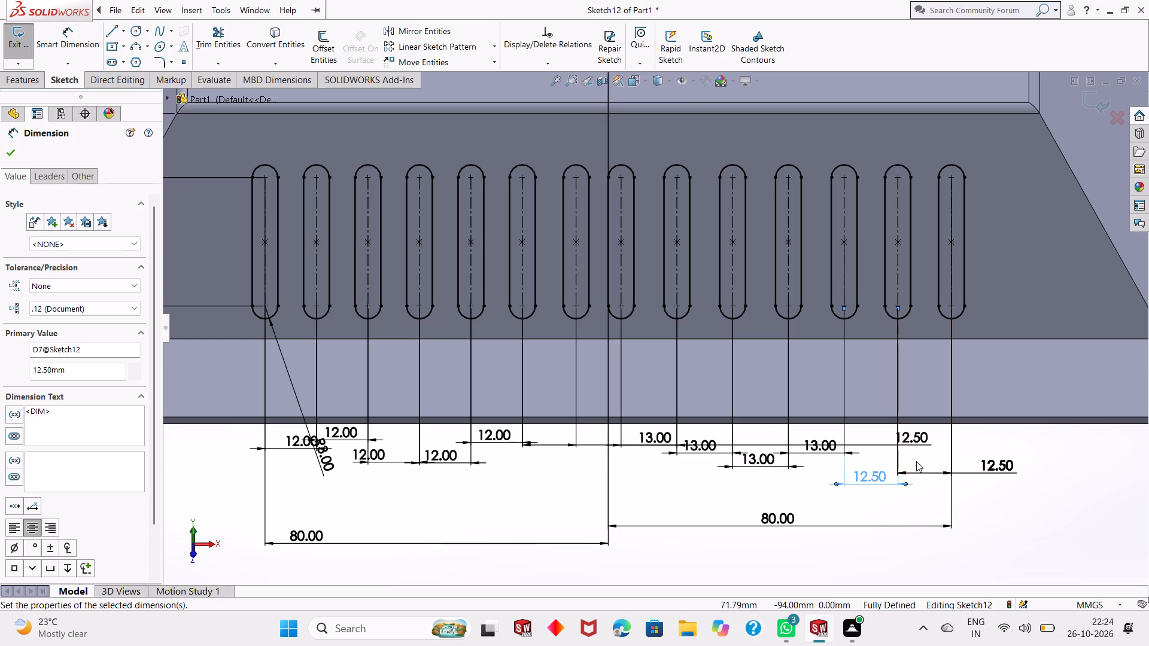
scroll(837, 300, "down", 2)
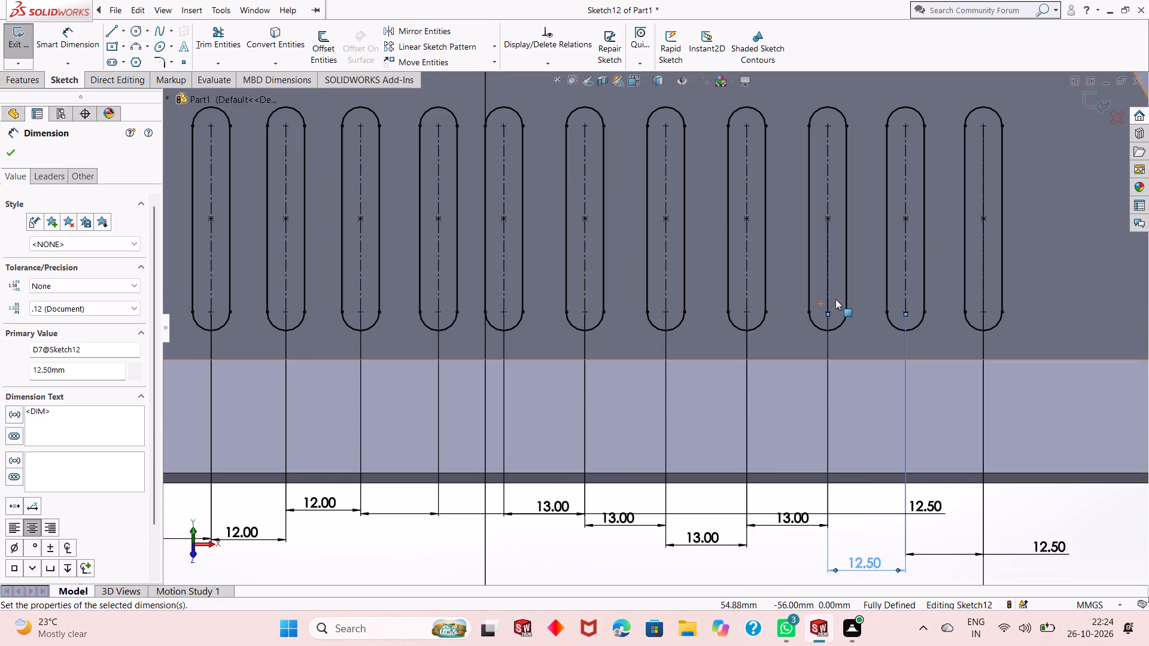
scroll(841, 376, "up", 2)
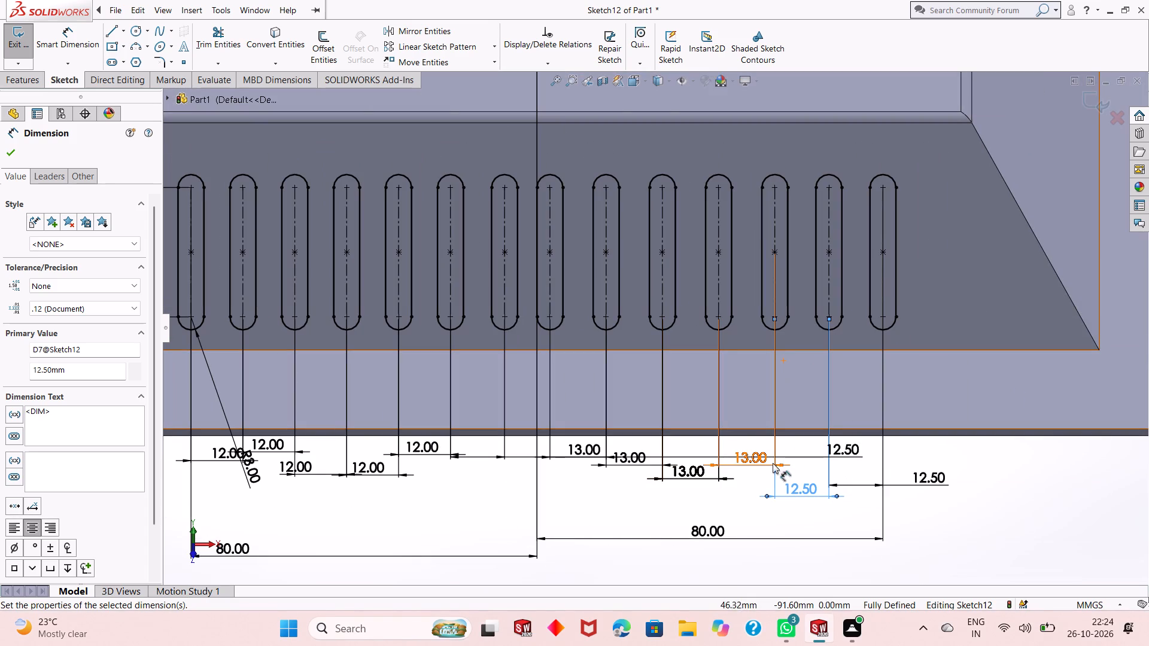
right_click(910, 463)
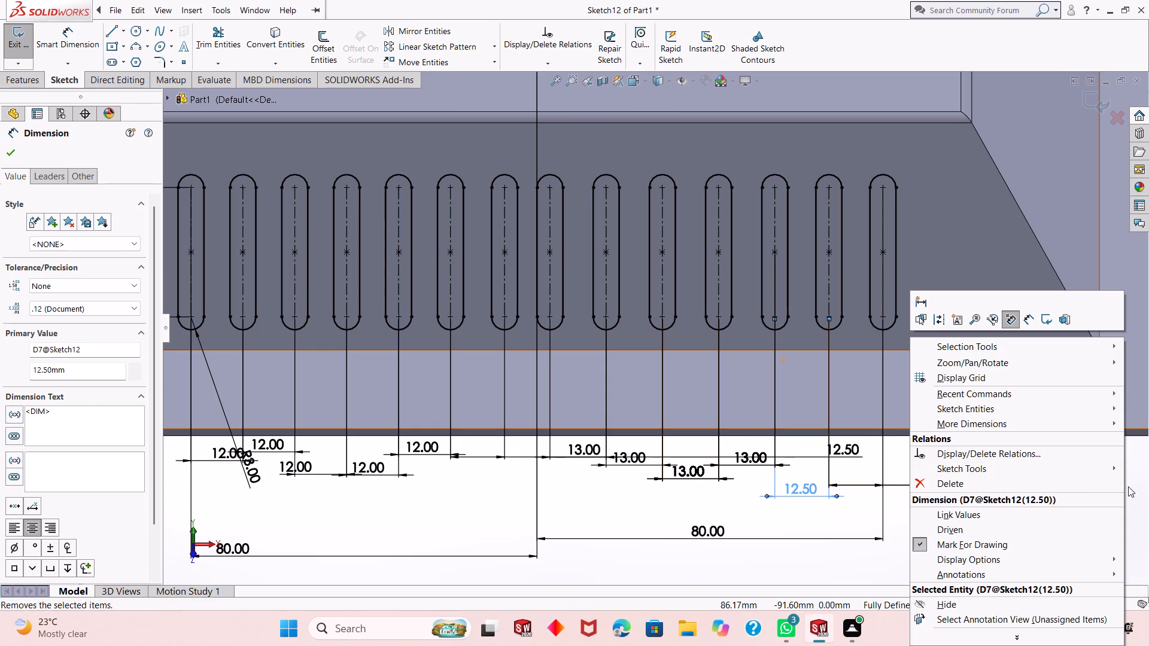
left_click(1136, 489)
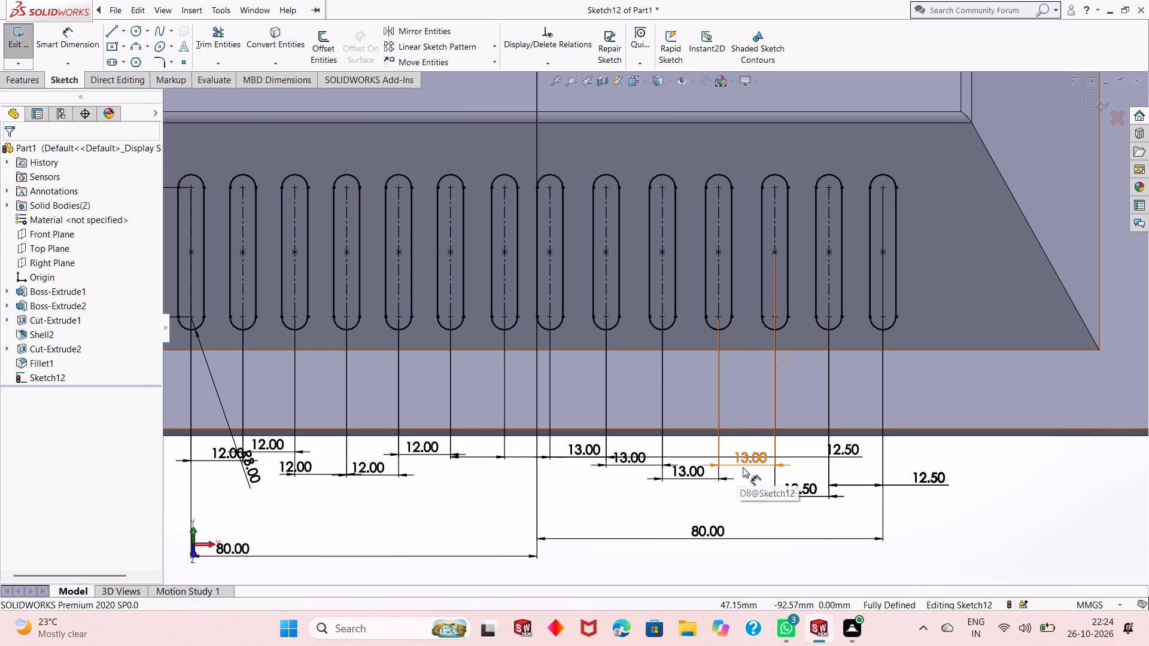
double_click(747, 465)
type("12.5")
key("Return")
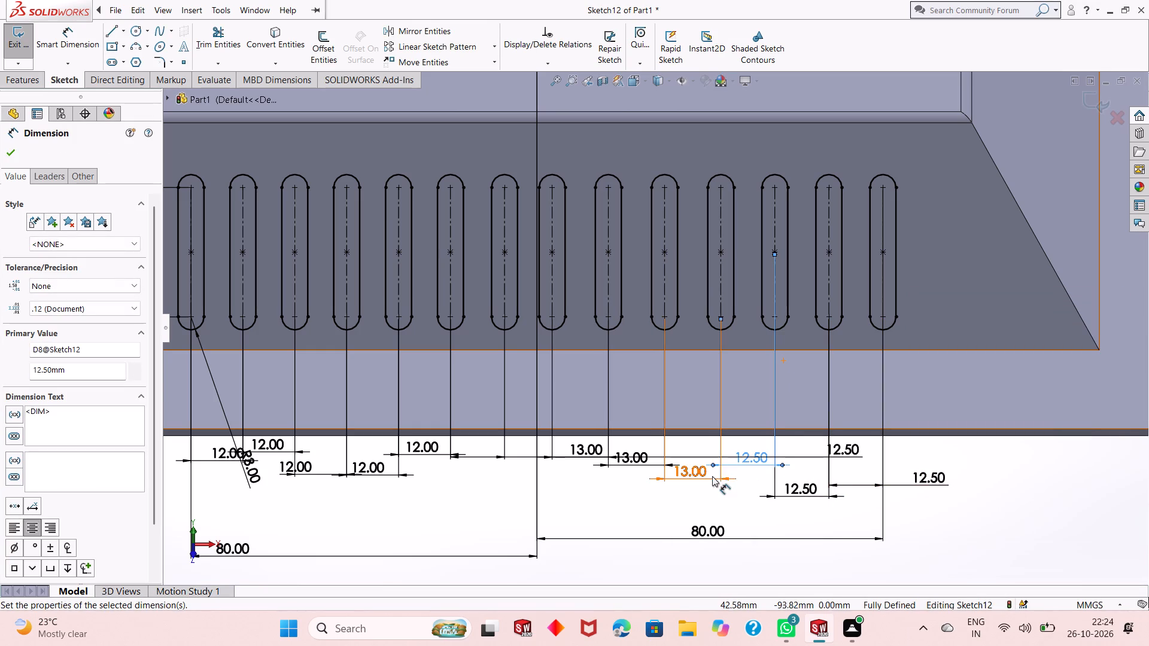
Set the spacings between the second, third and fourth slots right of the centreline to 12.5 mm each.
double_click(709, 477)
type("12.5")
key("Return")
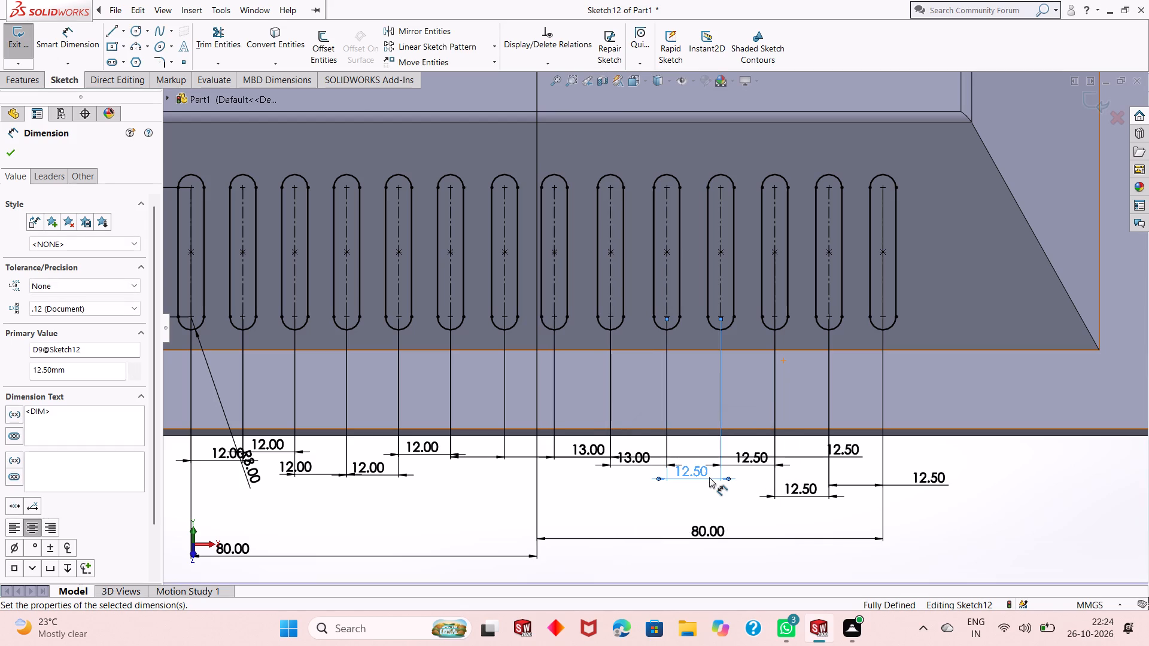
double_click(633, 468)
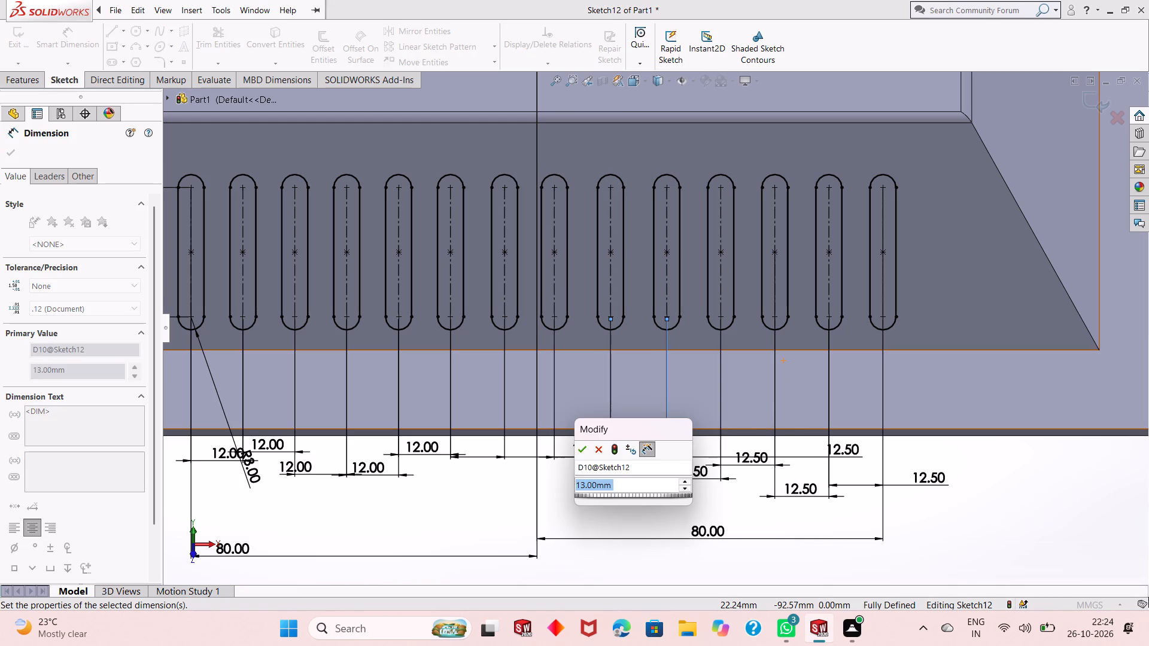
type("12.5")
key("Return")
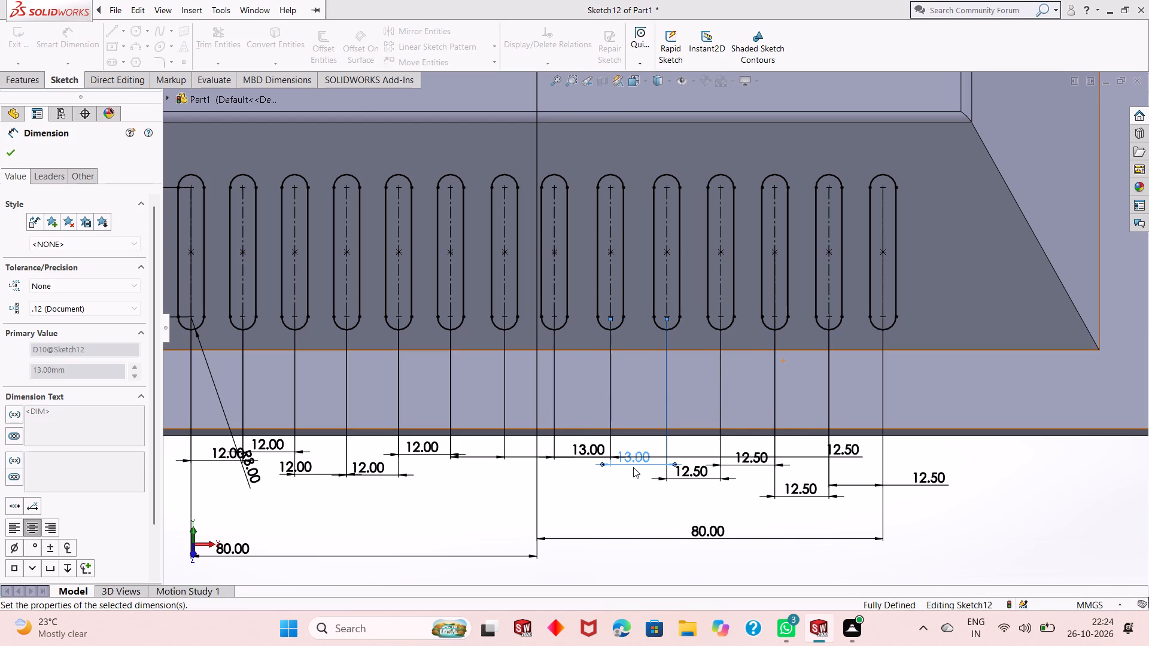
Set the spacing between the first and second slots right of the centreline to 12.5 mm.
double_click(591, 447)
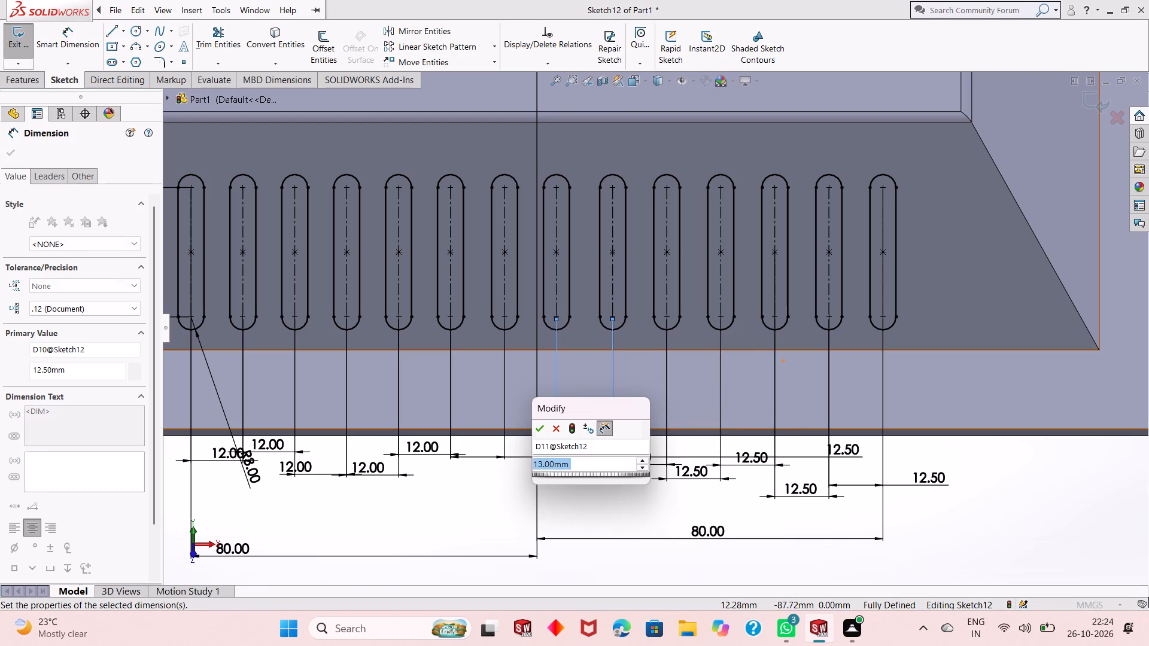
type("12.5")
key("Return")
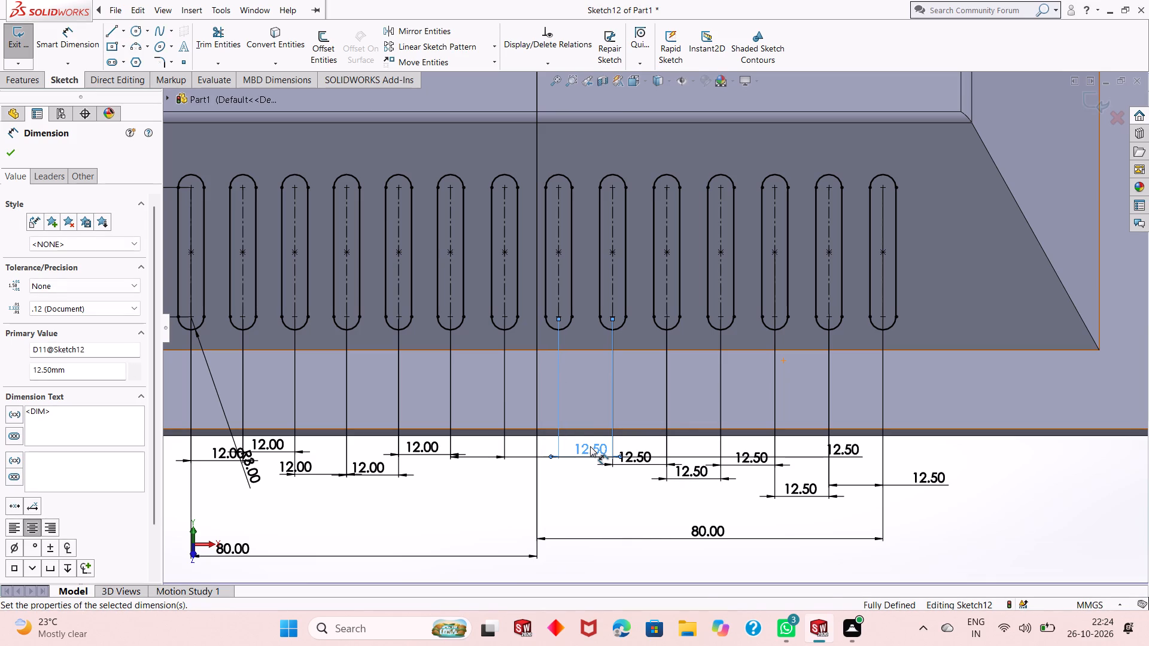
Set the spacings between the first, second and third slots from the row's left end to 12.5 mm each.
scroll(520, 482, "up", 2)
scroll(345, 419, "down", 3)
scroll(394, 388, "down", 1)
double_click(429, 401)
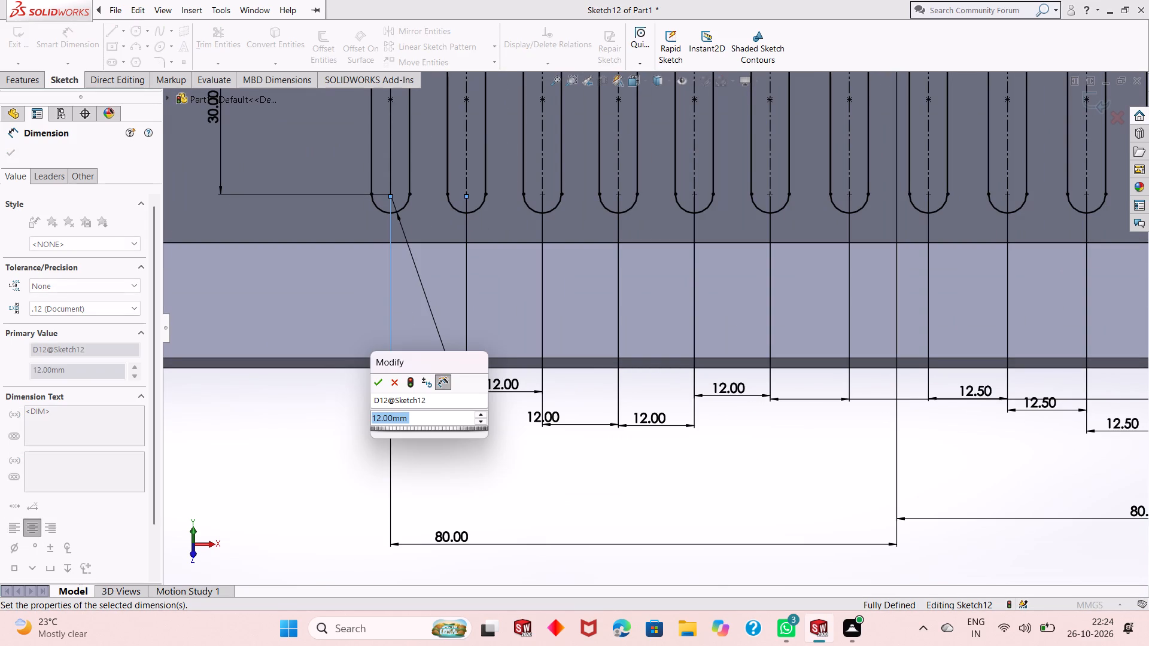
type("12.5")
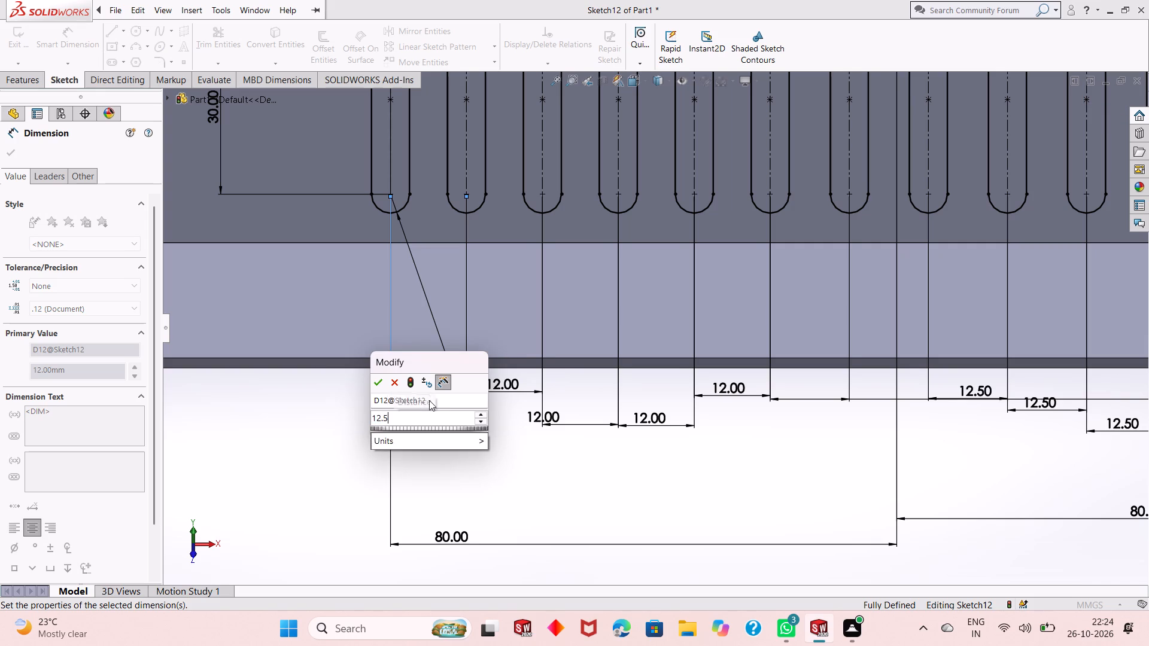
key("Return")
double_click(500, 391)
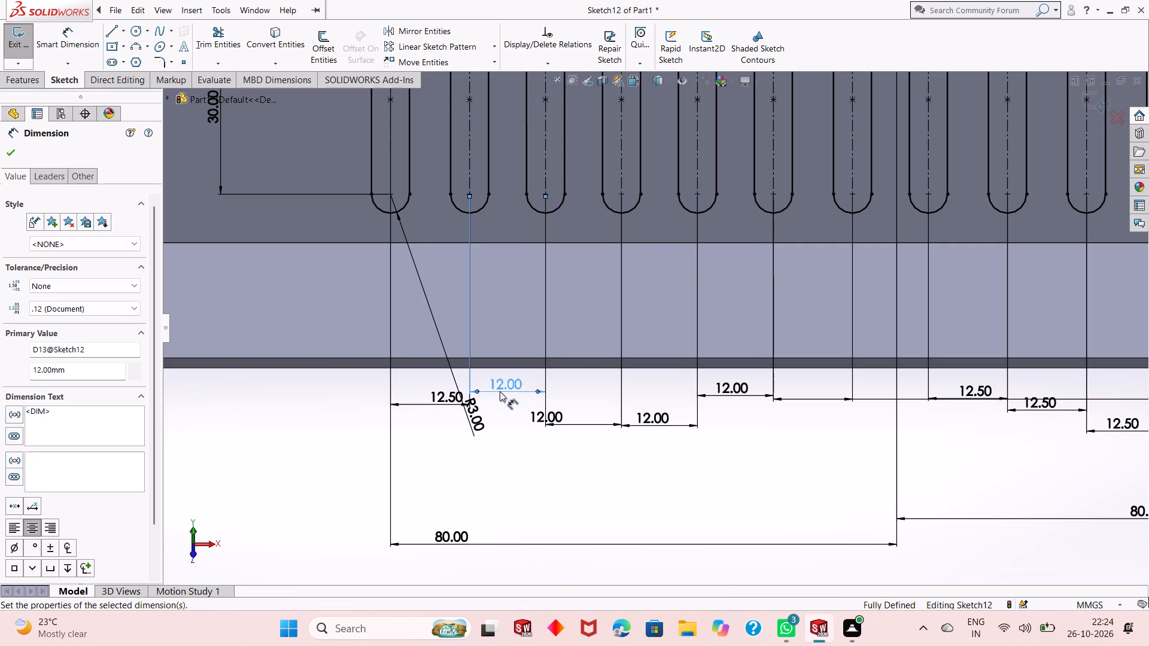
type("12.5")
key("Return")
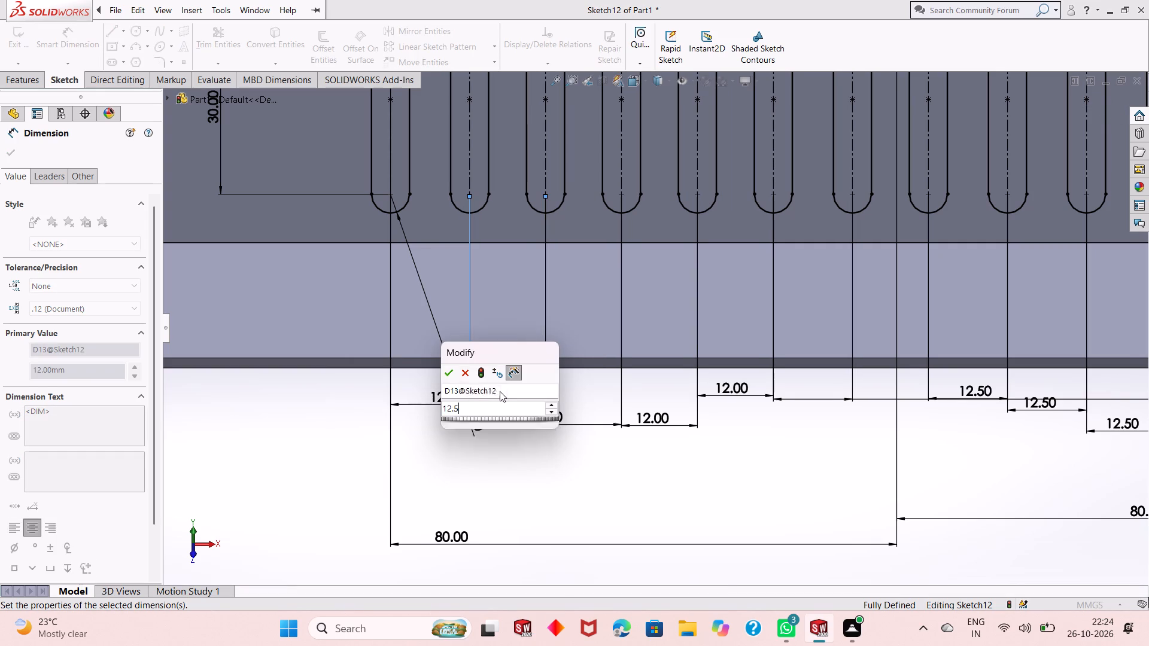
Set the spacings between the third, fourth, fifth and sixth slots from the row's left end to 12.5 mm each.
double_click(577, 422)
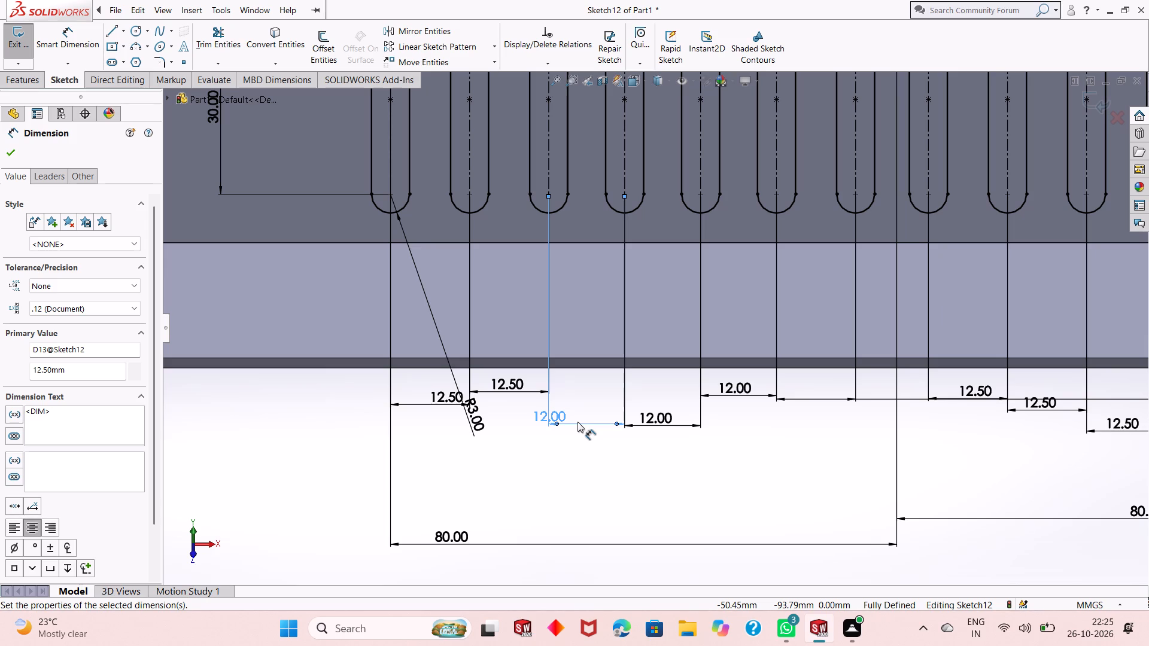
double_click(577, 422)
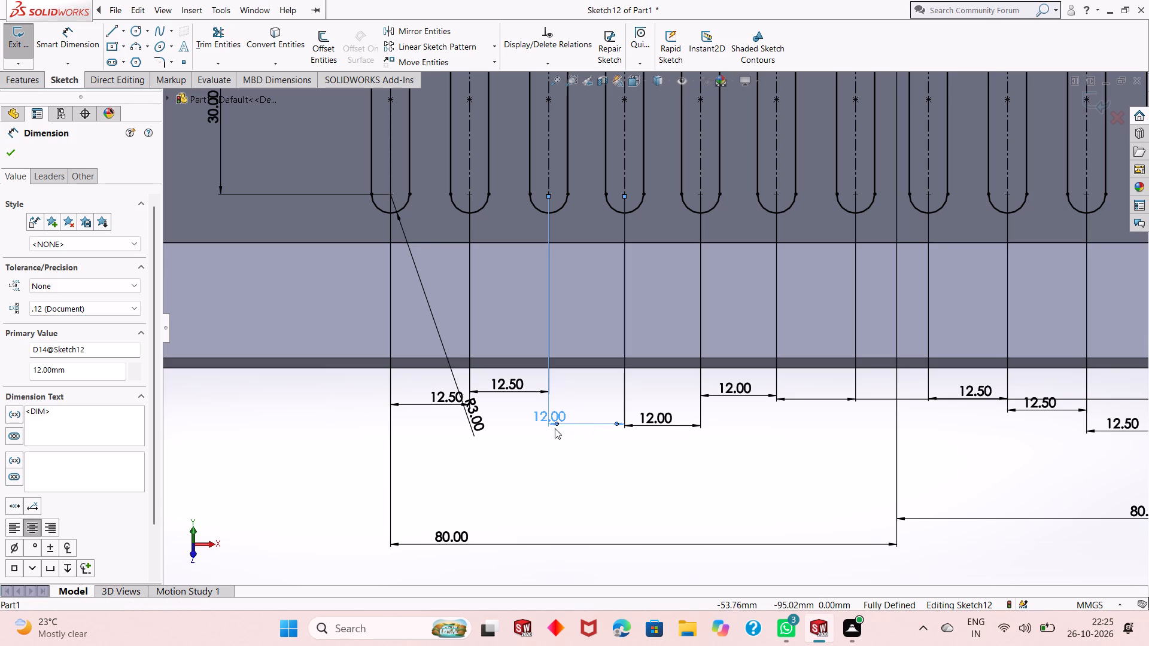
double_click(551, 422)
type("12.5")
key("Return")
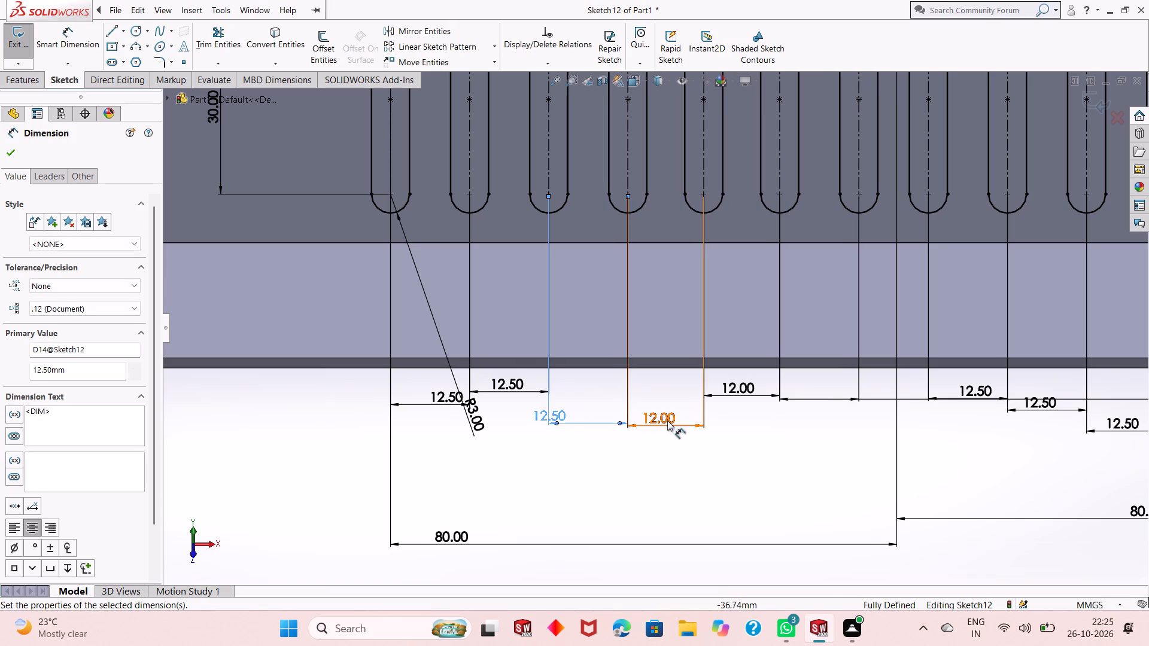
double_click(681, 419)
type("12.5")
key("Return")
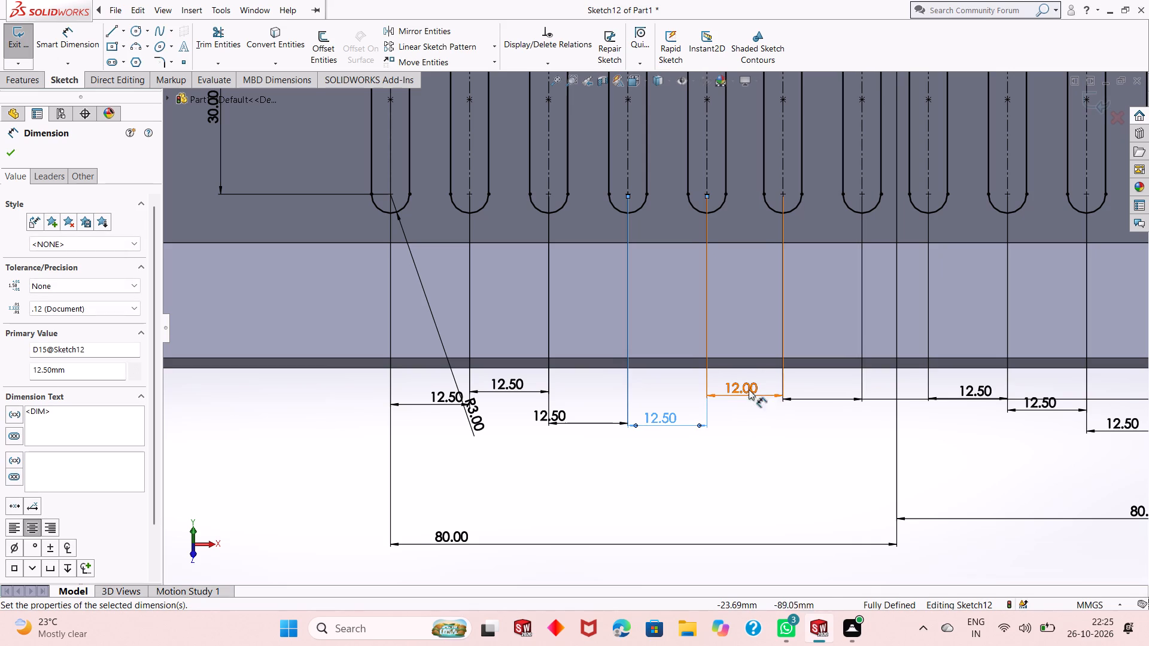
double_click(750, 388)
type("12.5")
key("Return")
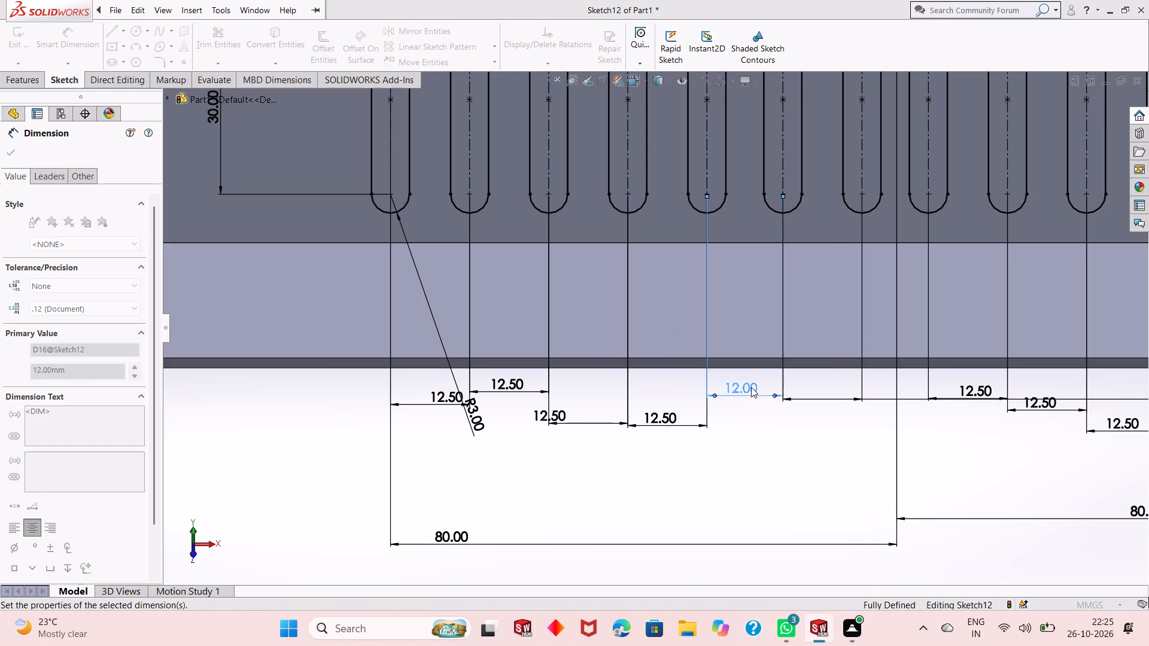
Reposition the spacing dimensions near the centreline so each sits directly below the pair of slots it measures.
scroll(846, 428, "up", 2)
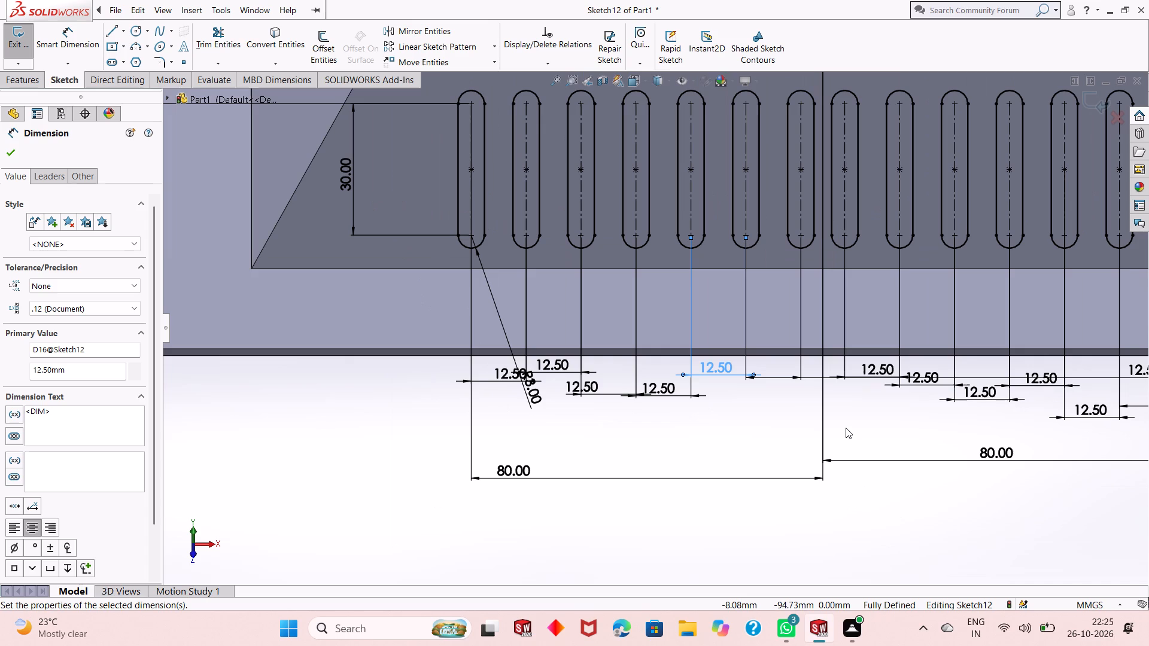
scroll(804, 321, "up", 1)
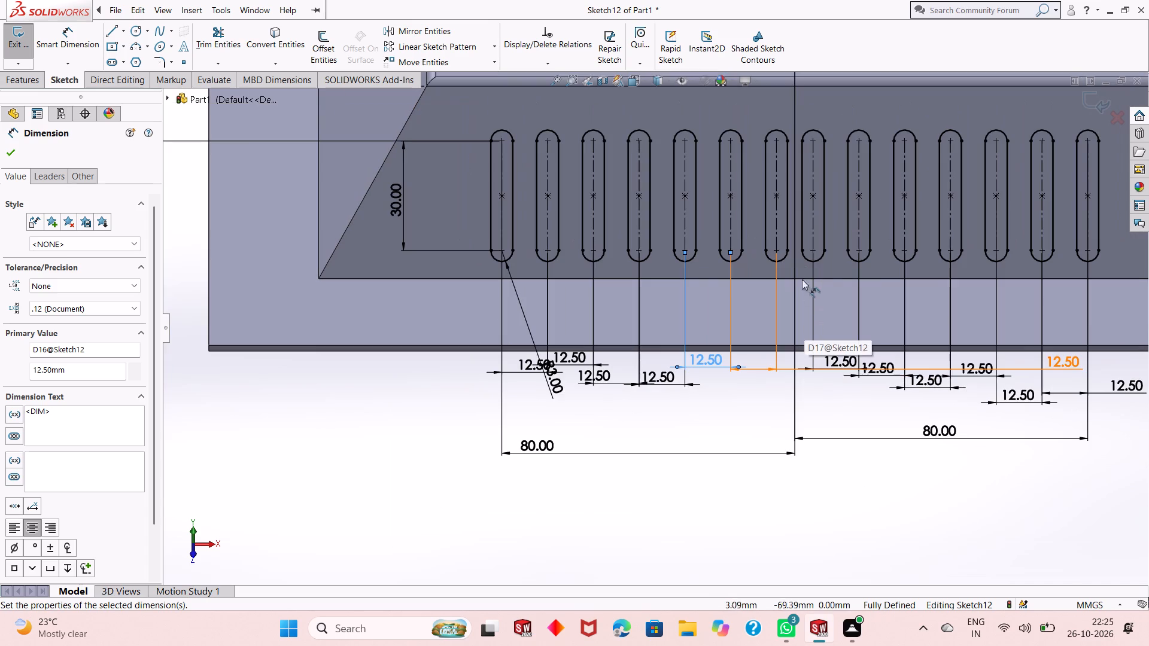
scroll(797, 191, "down", 3)
left_click_drag(615, 527, 618, 526)
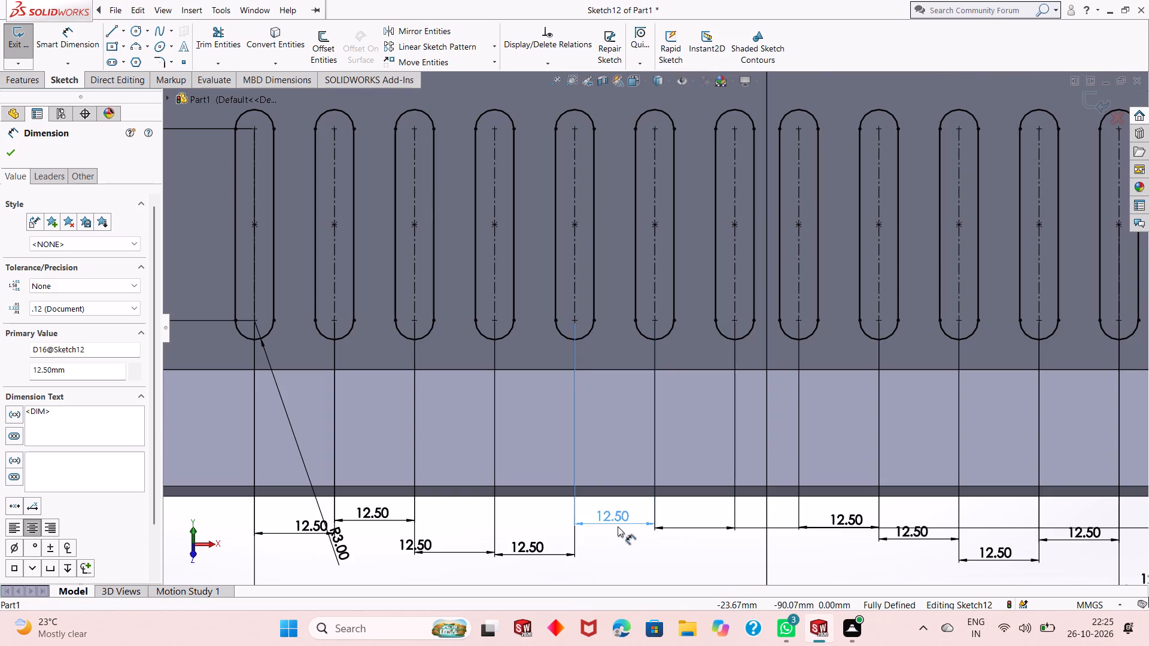
left_click_drag(618, 526, 624, 557)
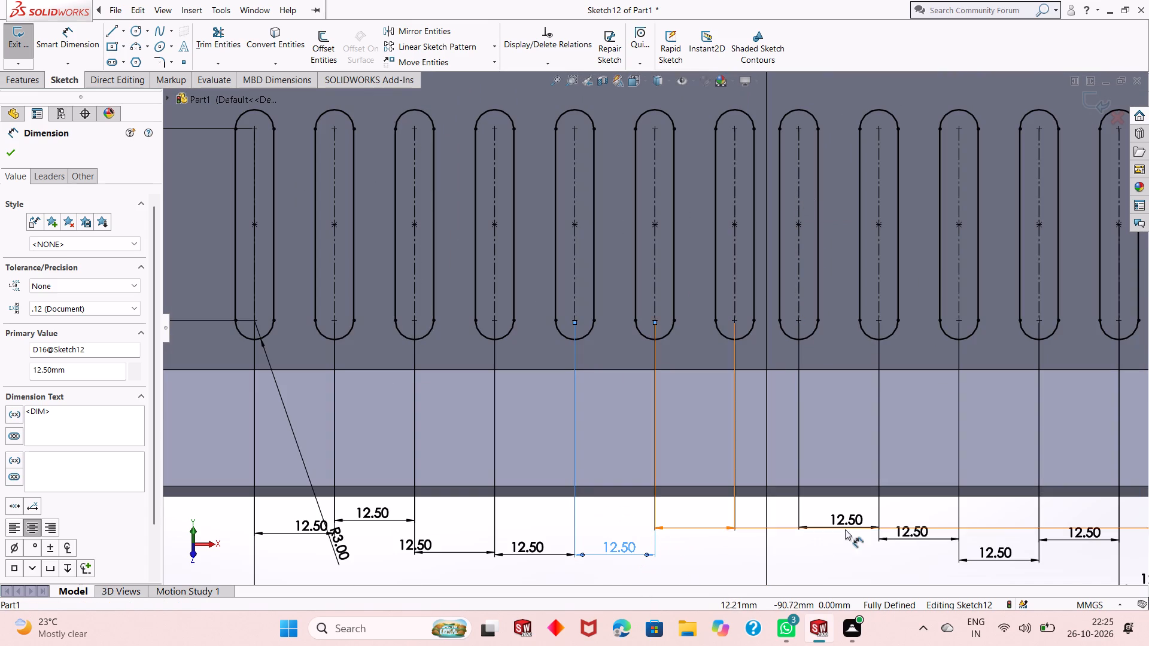
left_click_drag(845, 523, 817, 541)
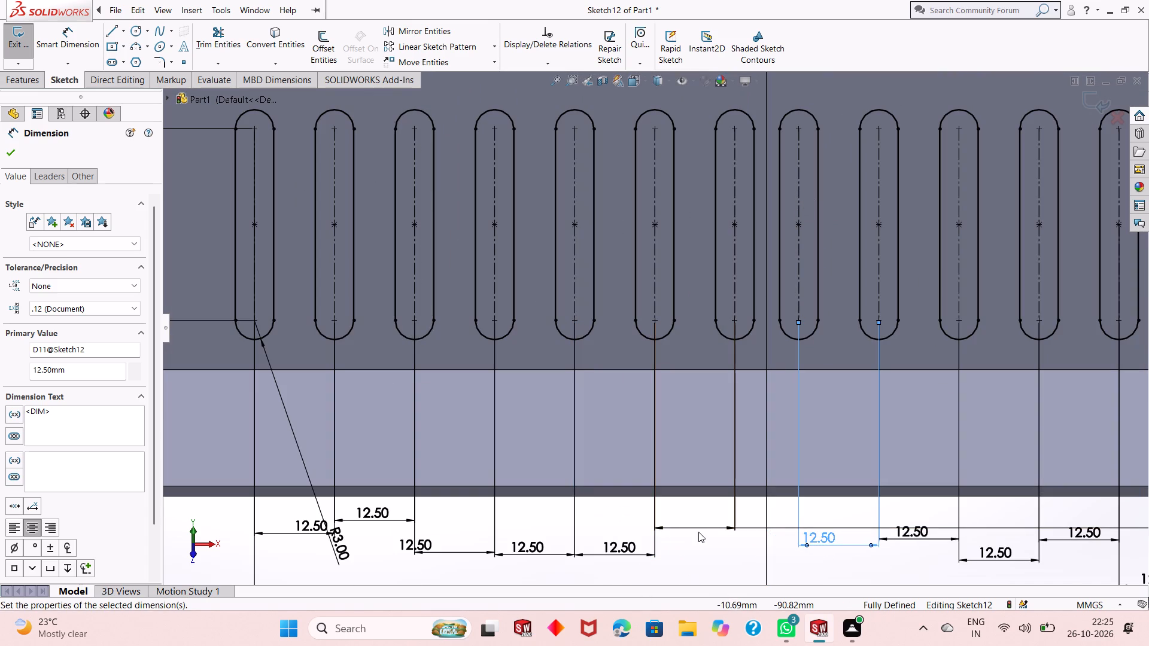
scroll(861, 537, "up", 2)
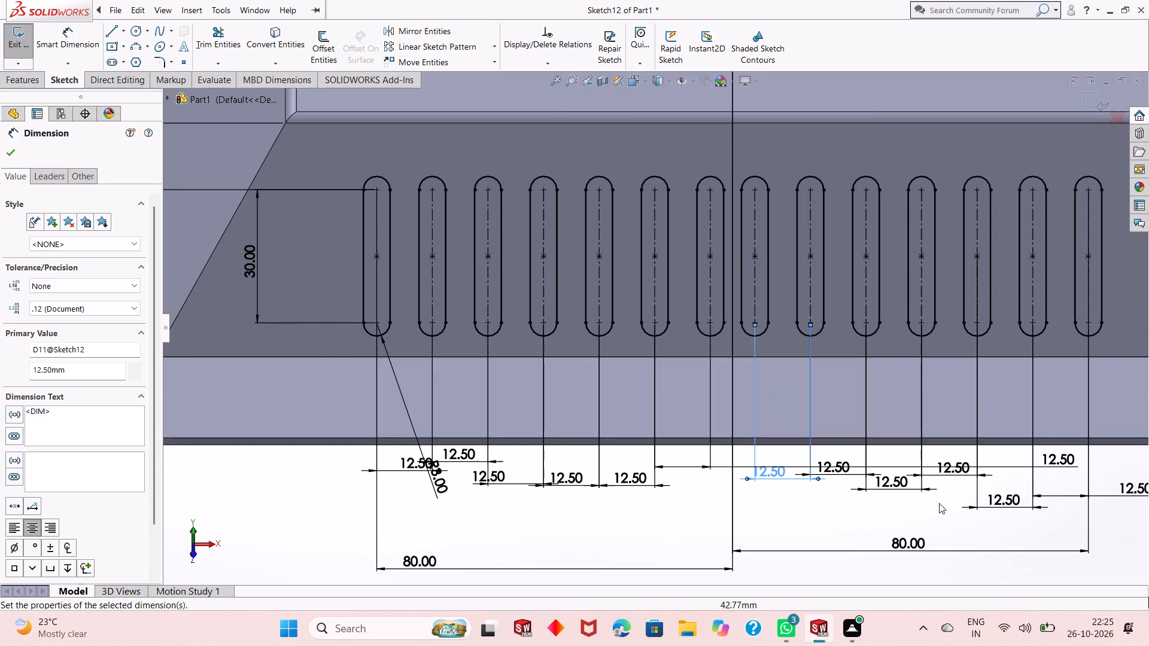
left_click_drag(1047, 459, 689, 492)
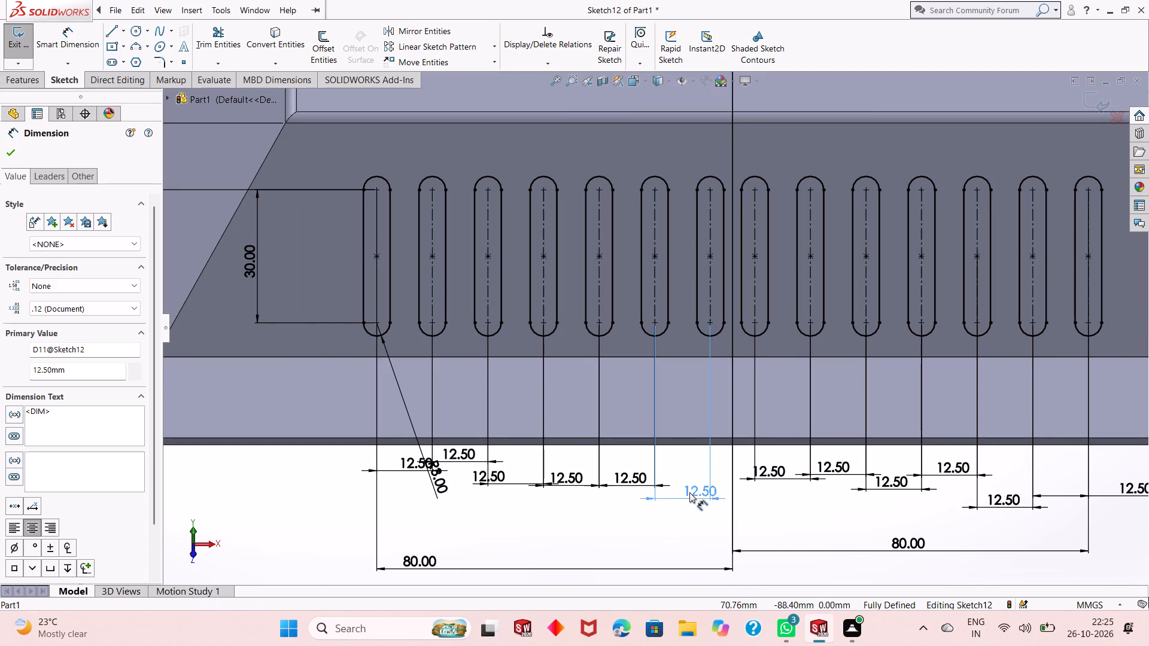
left_click_drag(689, 492, 689, 495)
left_click(795, 508)
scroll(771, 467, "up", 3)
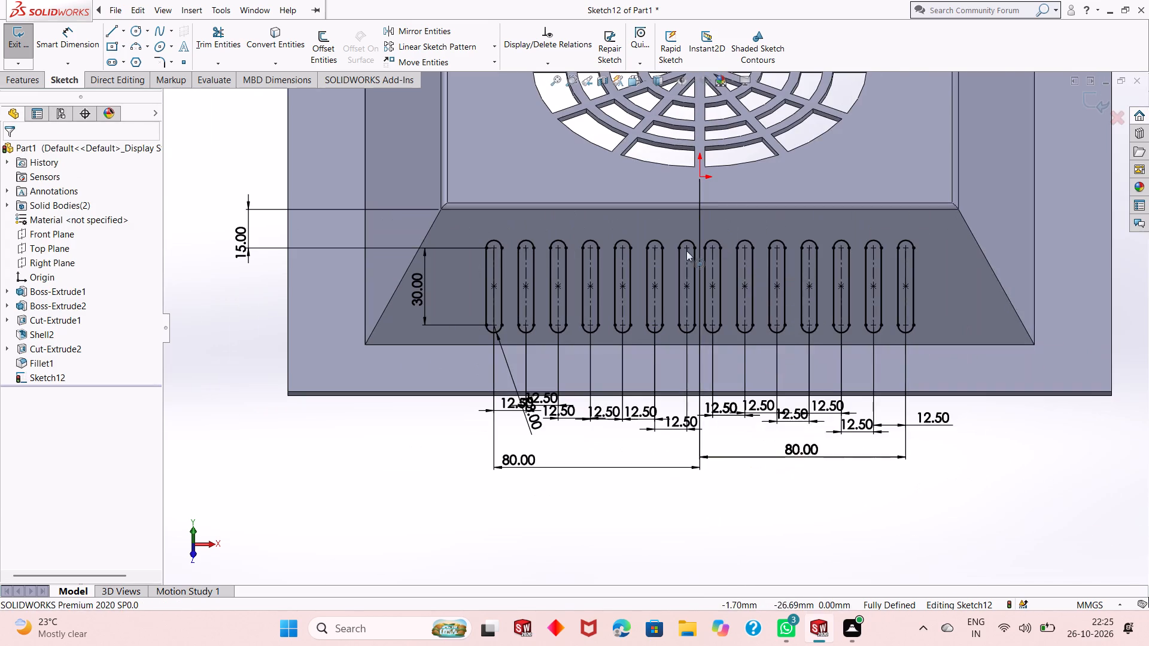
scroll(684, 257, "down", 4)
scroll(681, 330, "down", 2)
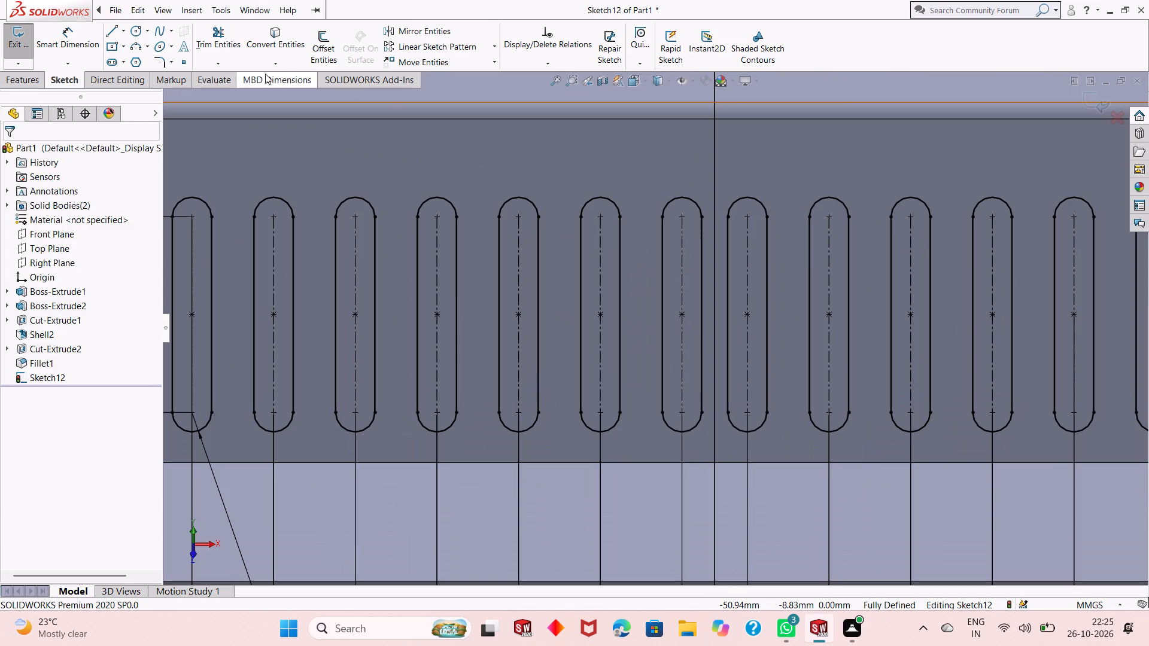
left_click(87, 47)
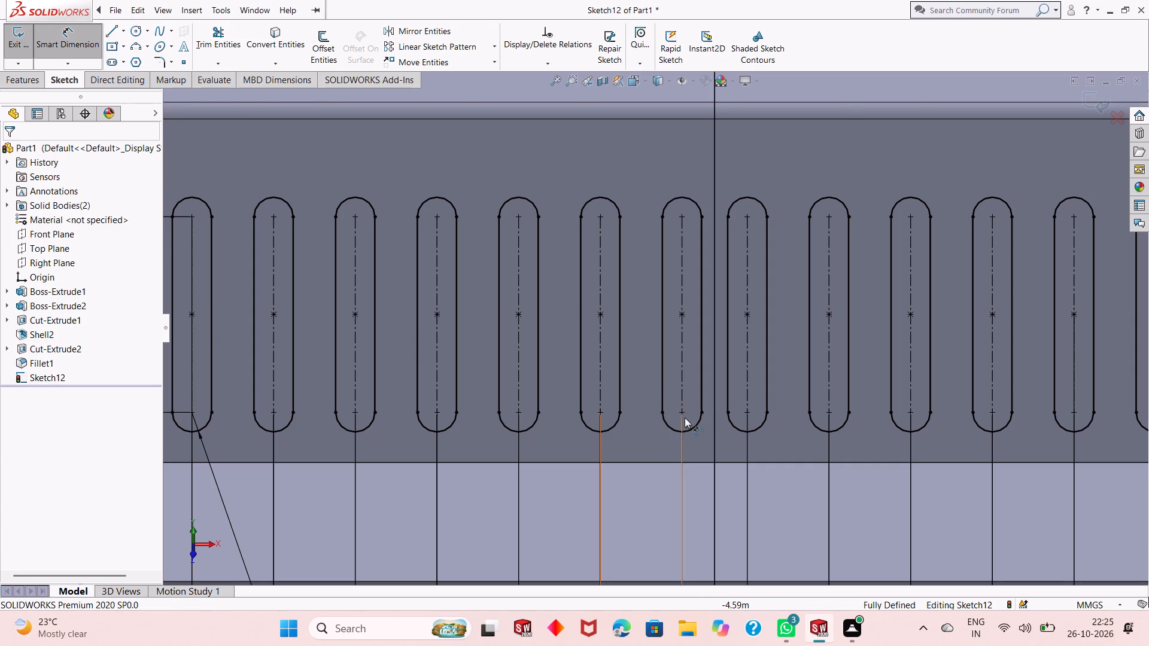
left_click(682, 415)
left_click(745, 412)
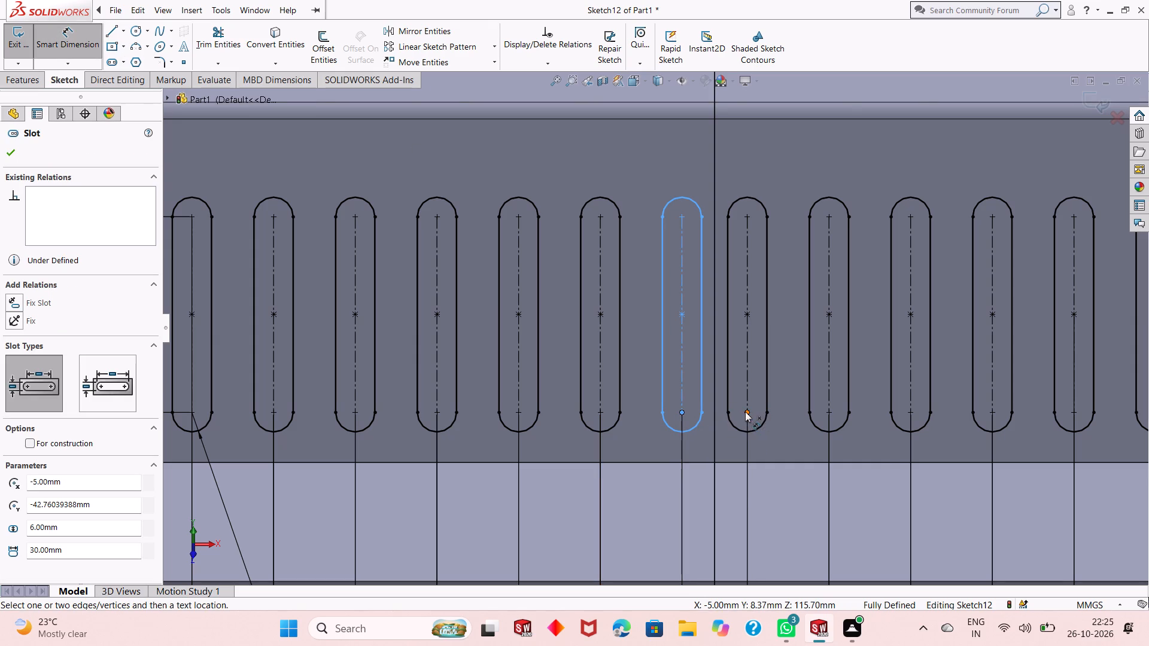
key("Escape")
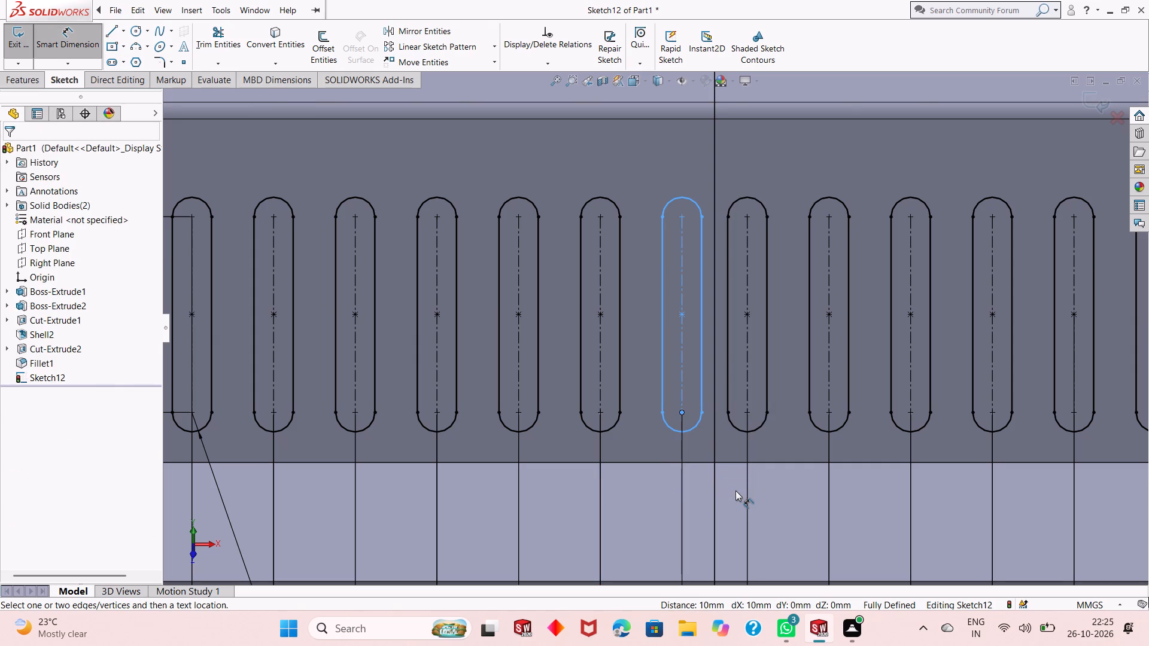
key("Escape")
Set the spacings between the fifth, sixth and seventh slots right of the centreline to 12.3 mm each.
scroll(735, 490, "up", 2)
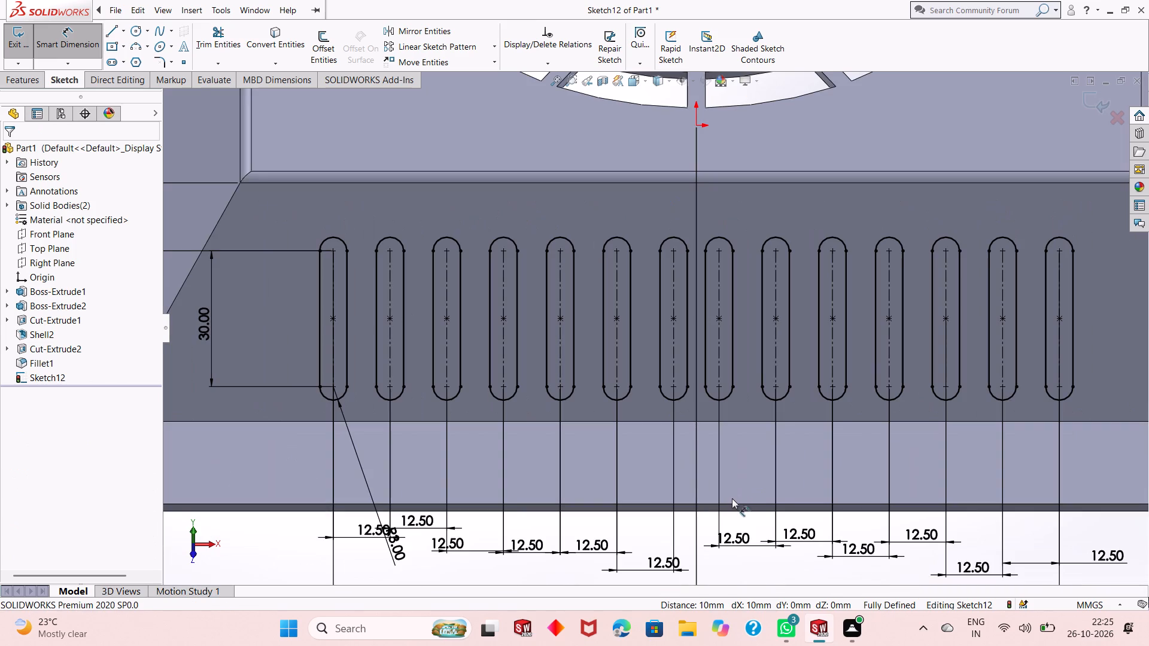
scroll(696, 451, "up", 2)
scroll(670, 408, "up", 1)
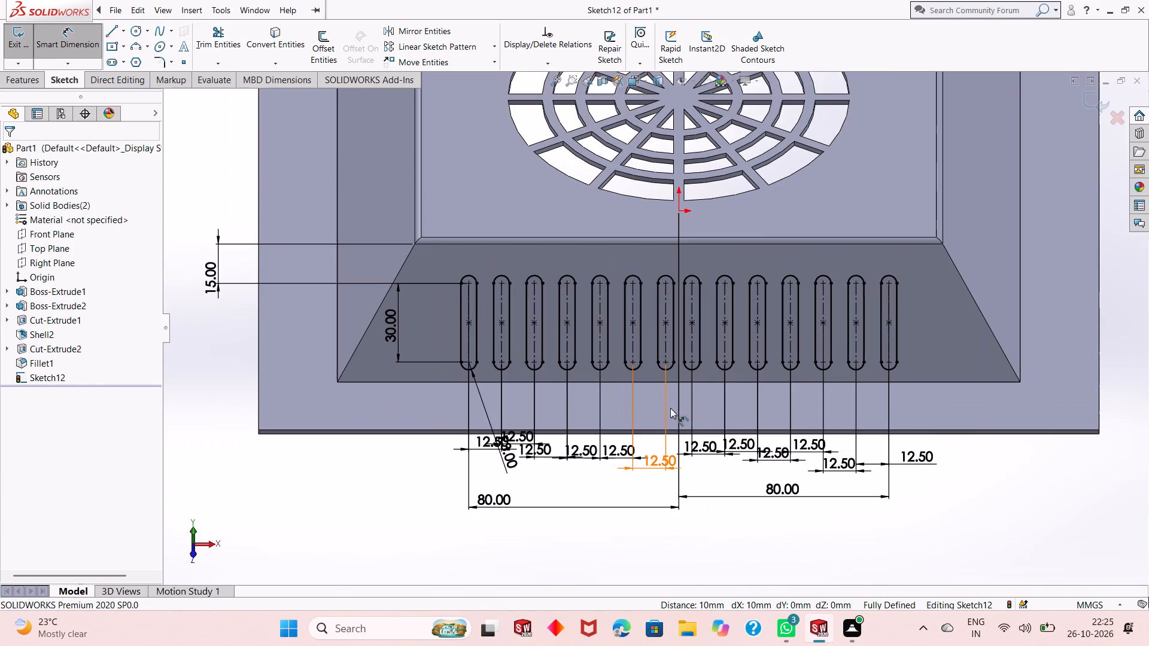
scroll(682, 460, "down", 2)
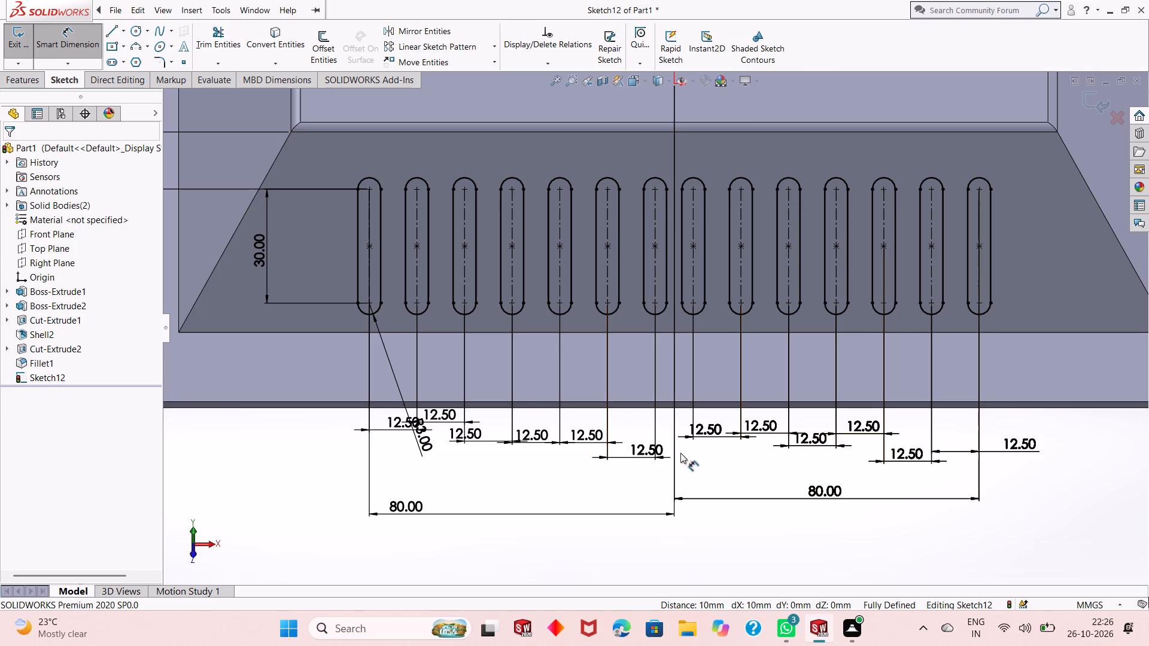
scroll(680, 453, "up", 2)
scroll(670, 368, "down", 2)
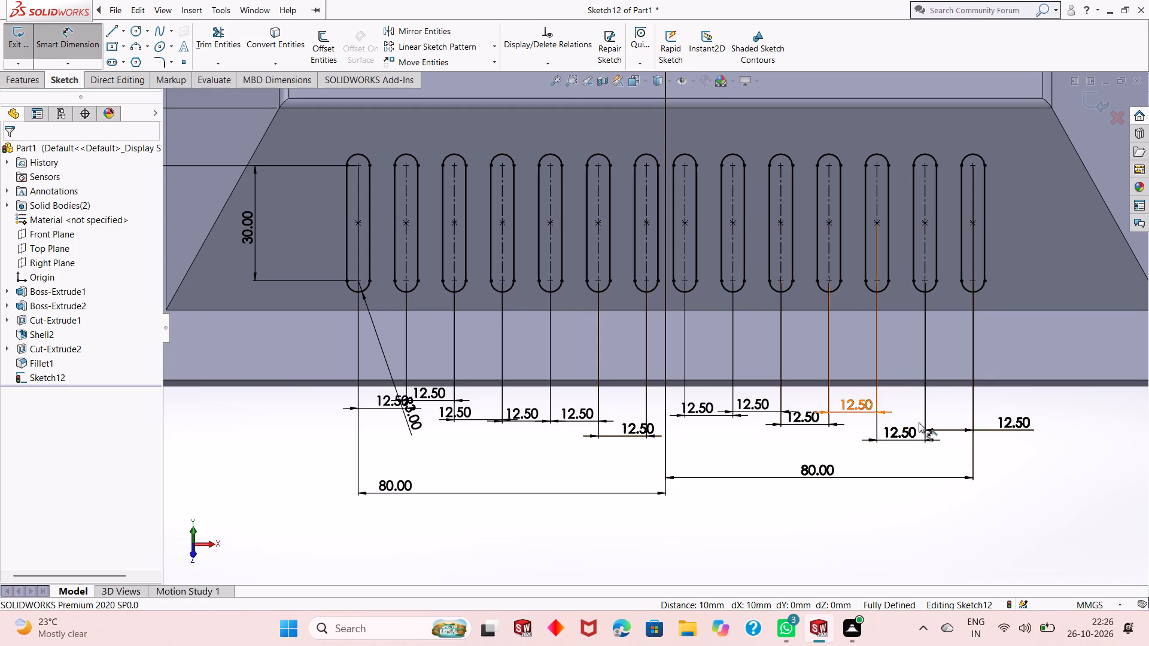
double_click(1004, 427)
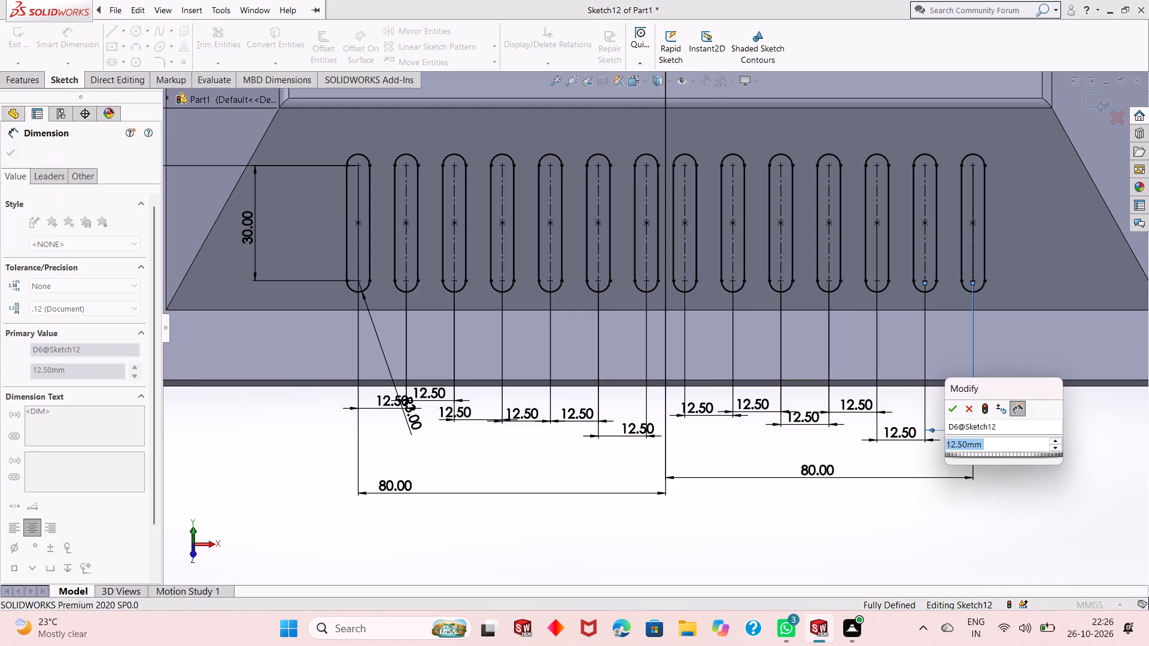
type("12.3")
key("Return")
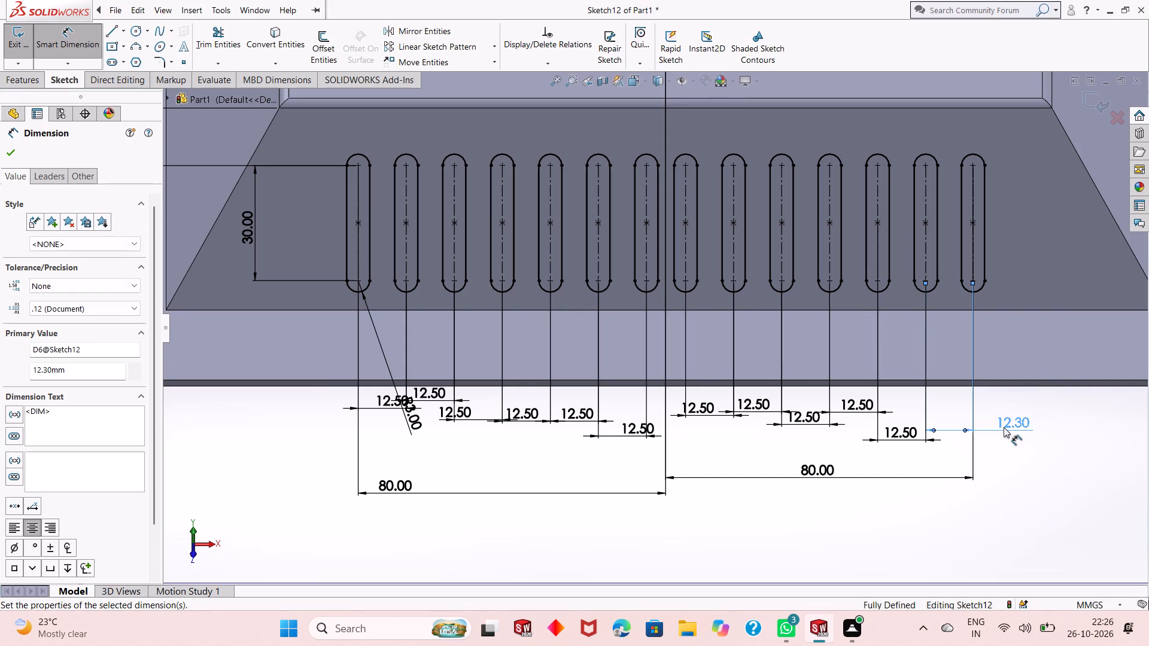
double_click(914, 431)
type("12.3")
key("Return")
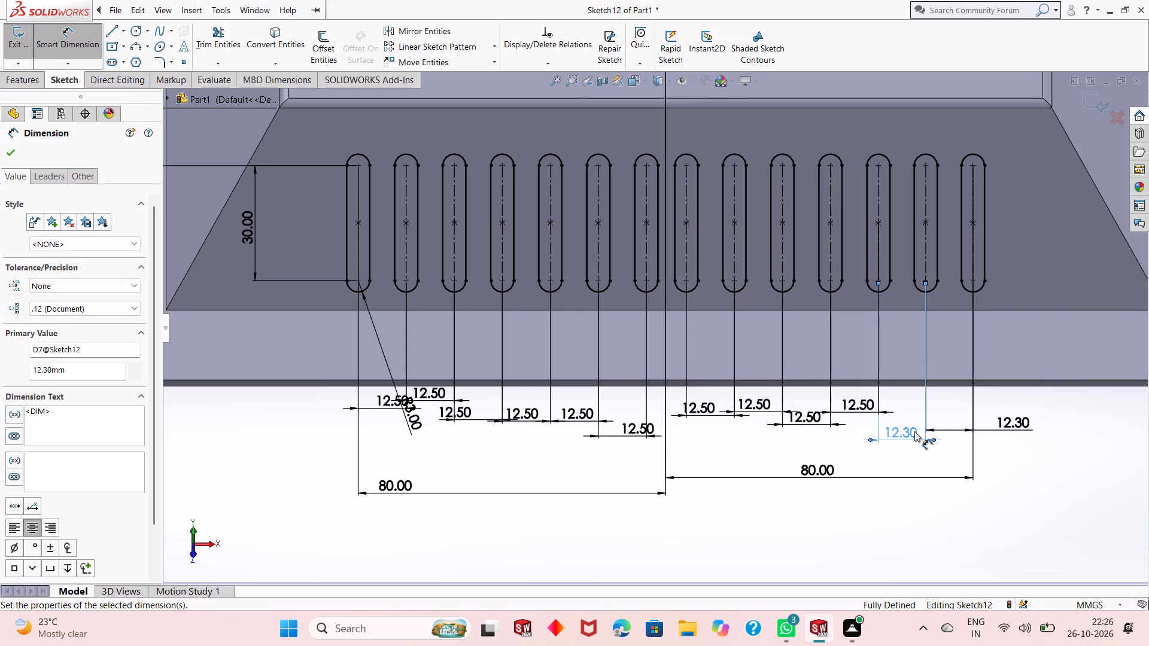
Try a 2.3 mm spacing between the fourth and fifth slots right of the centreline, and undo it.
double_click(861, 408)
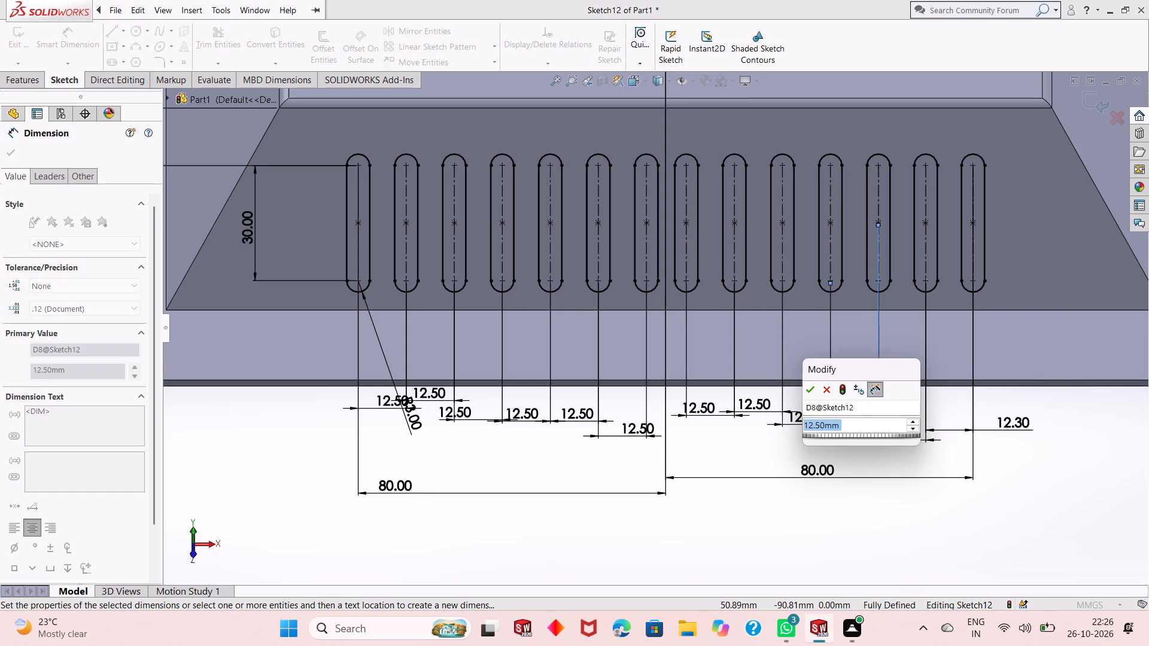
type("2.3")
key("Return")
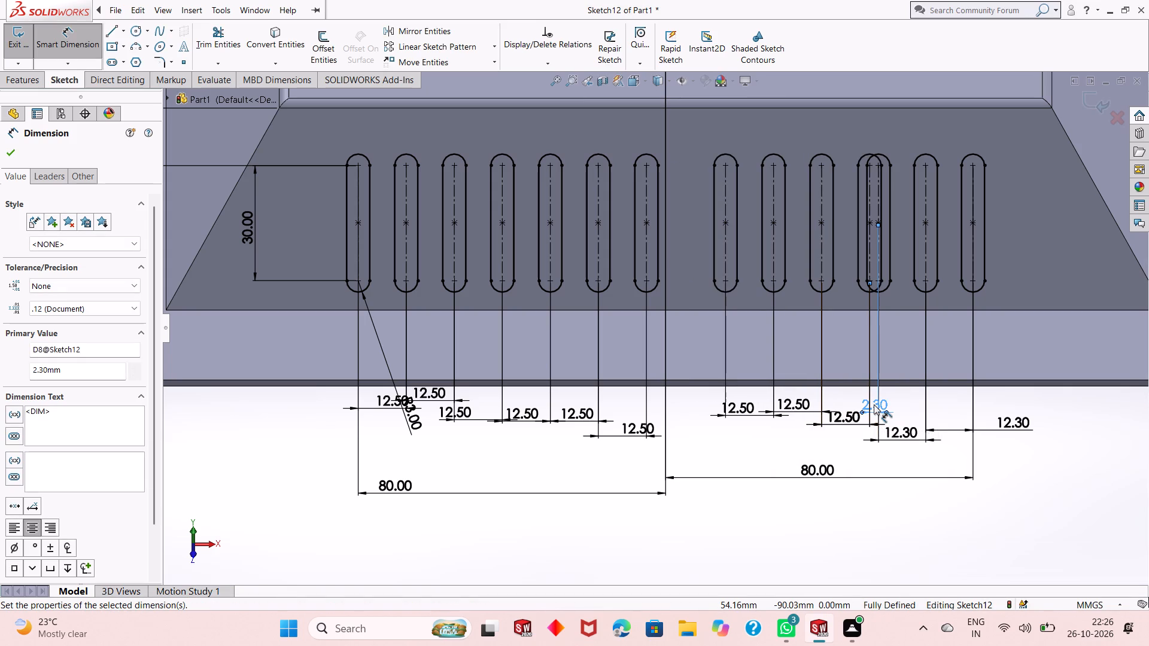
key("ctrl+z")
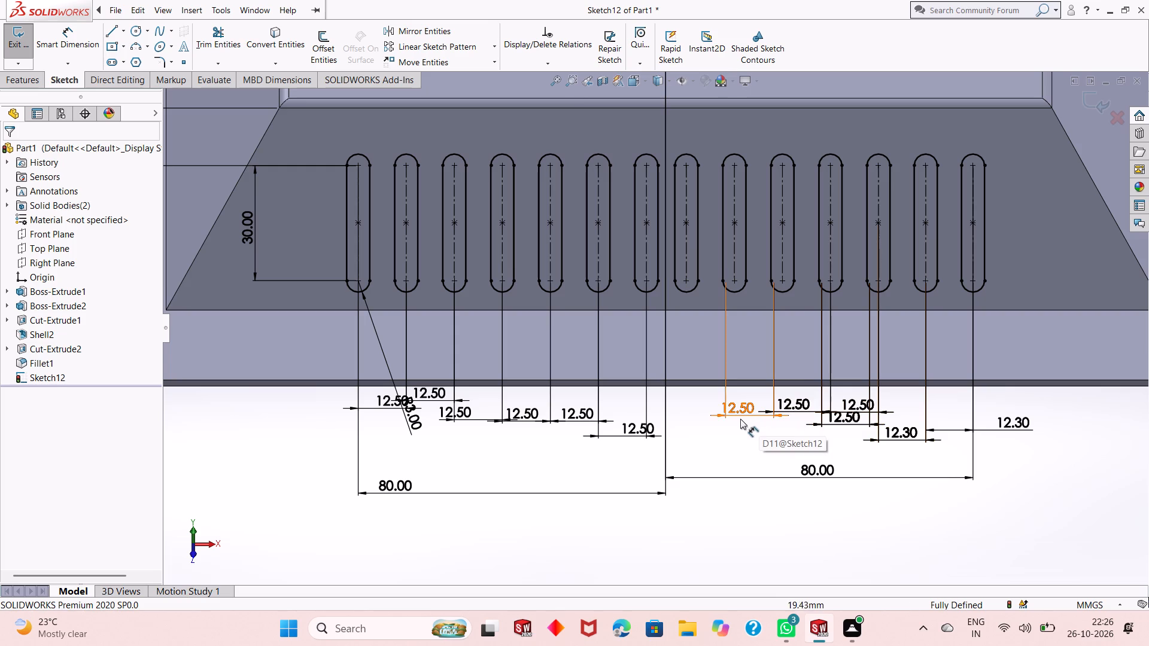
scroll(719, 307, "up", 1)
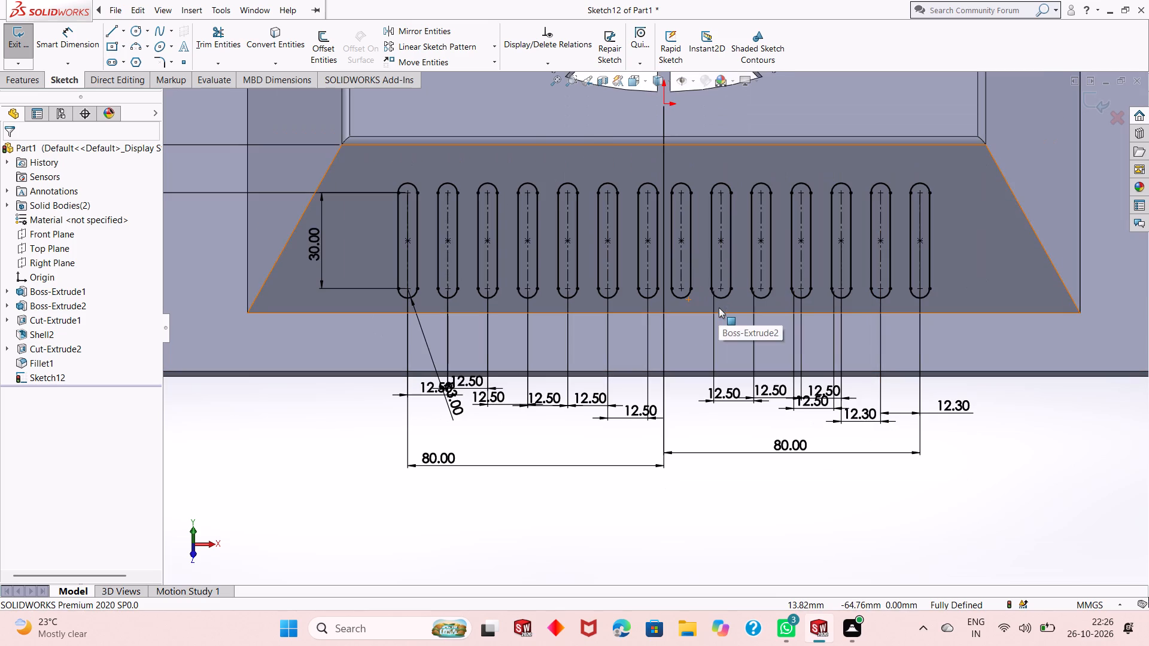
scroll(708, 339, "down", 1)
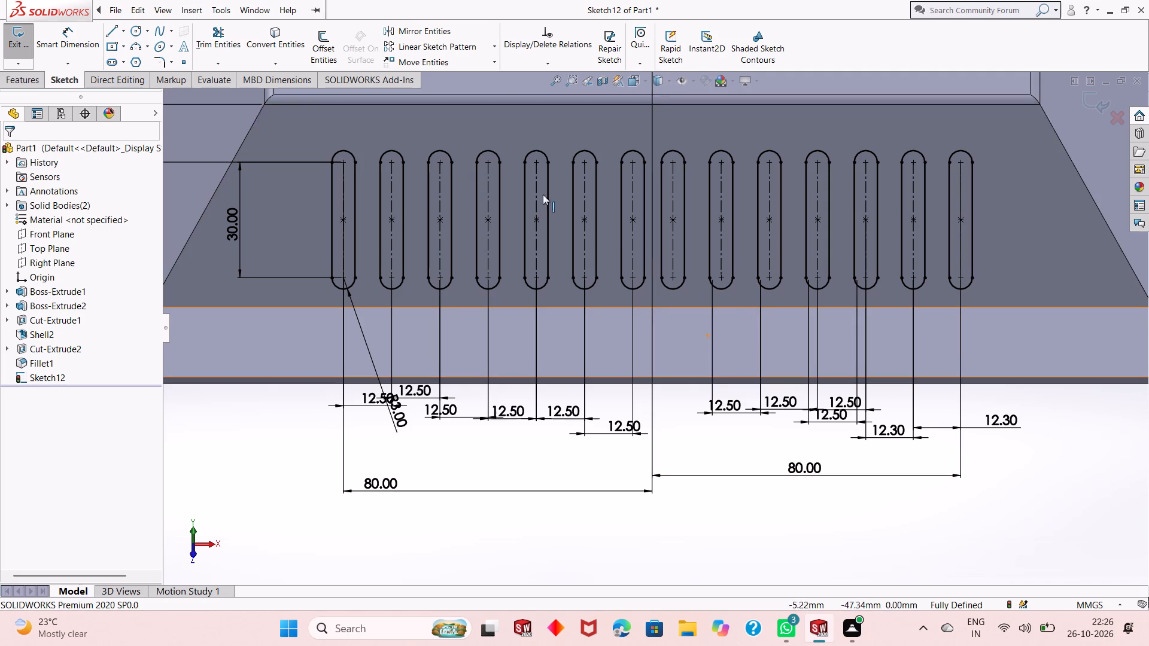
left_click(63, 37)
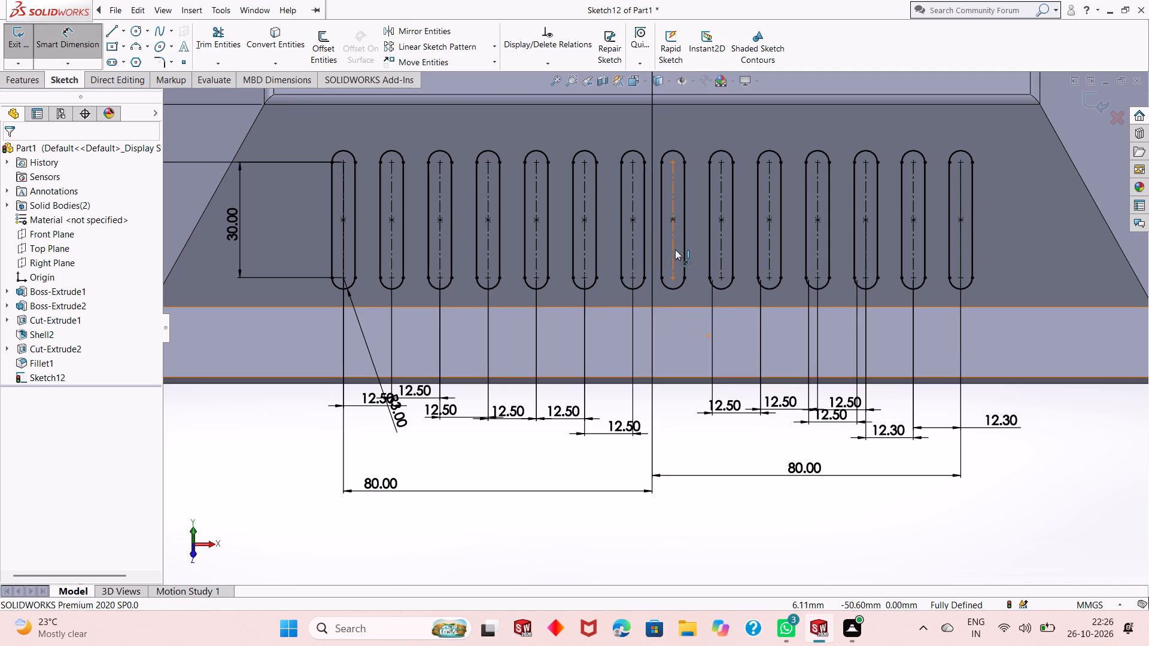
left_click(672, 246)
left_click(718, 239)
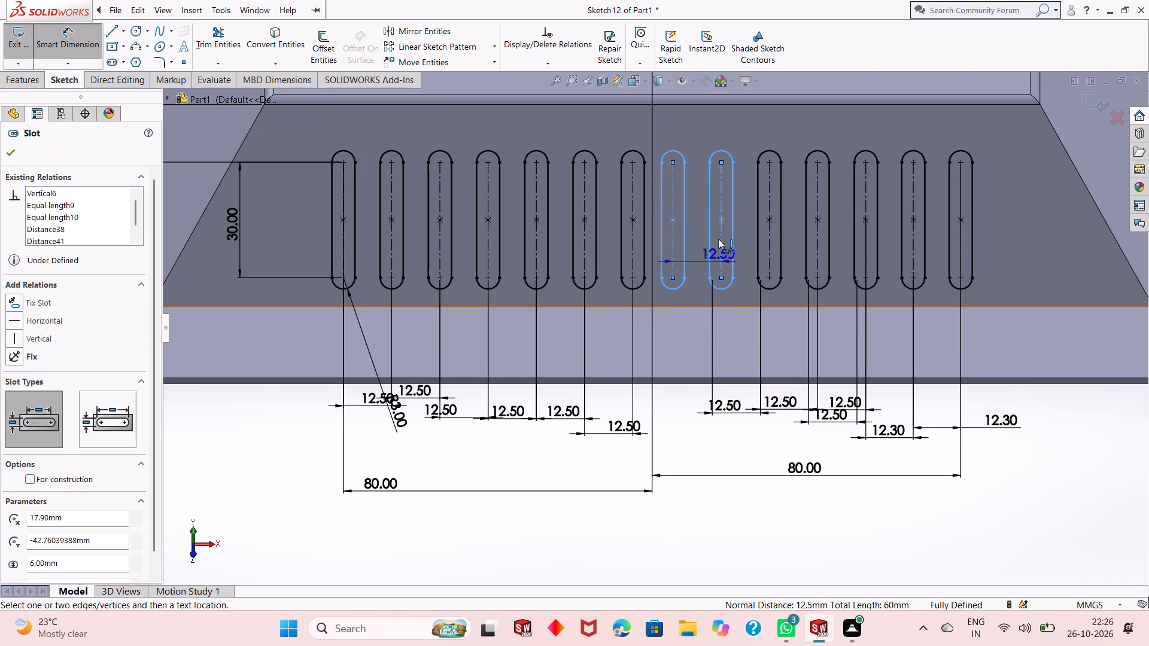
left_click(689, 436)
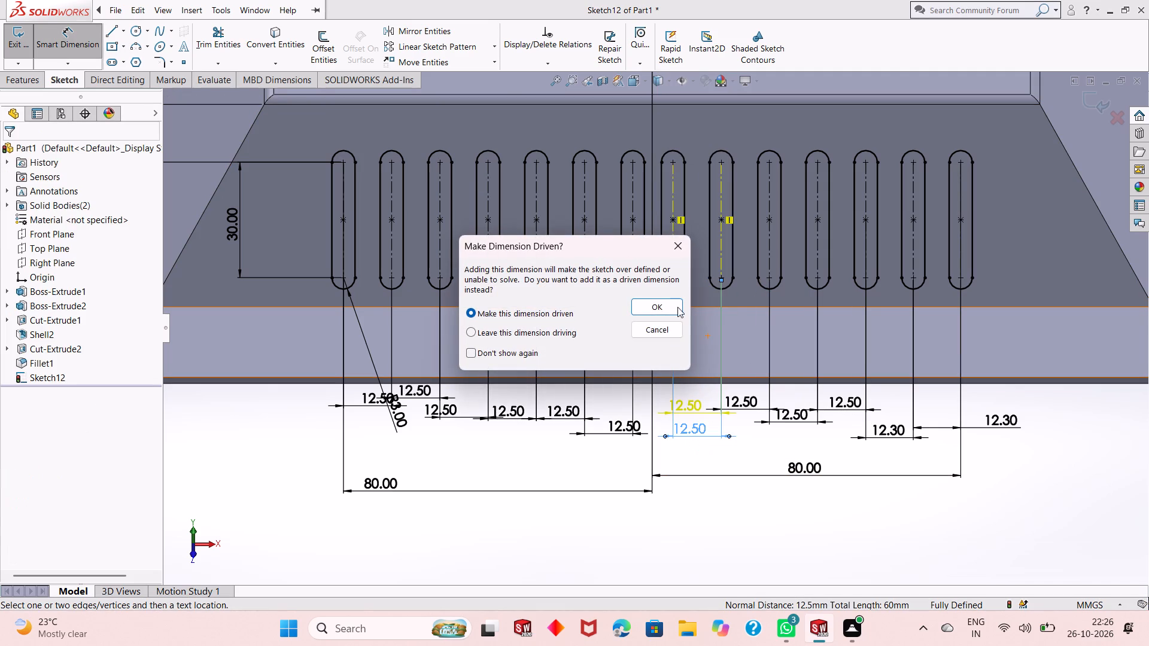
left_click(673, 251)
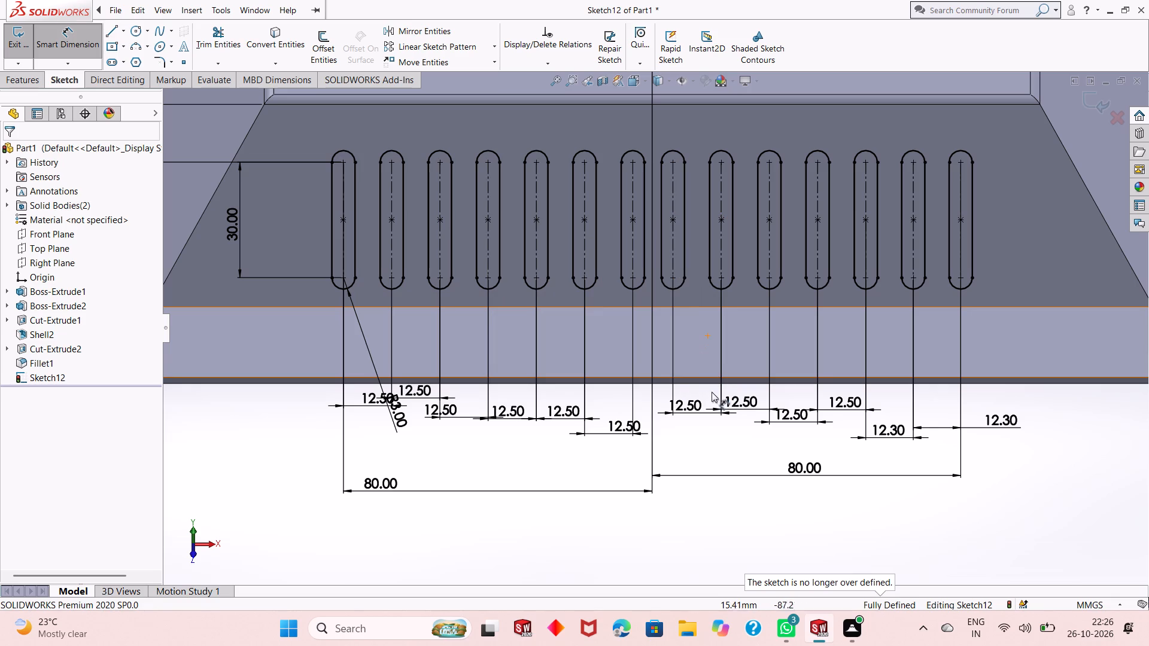
Set the four spacings between the first five slots right of the centreline to 12.3 mm each.
double_click(698, 410)
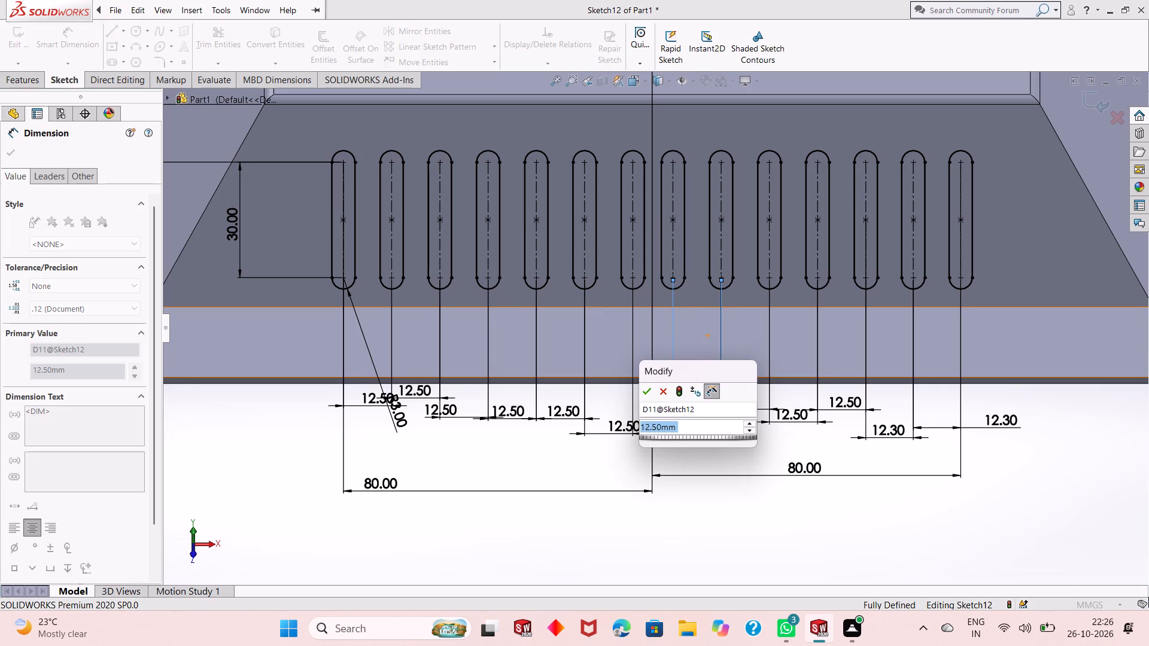
type("12.3")
key("Return")
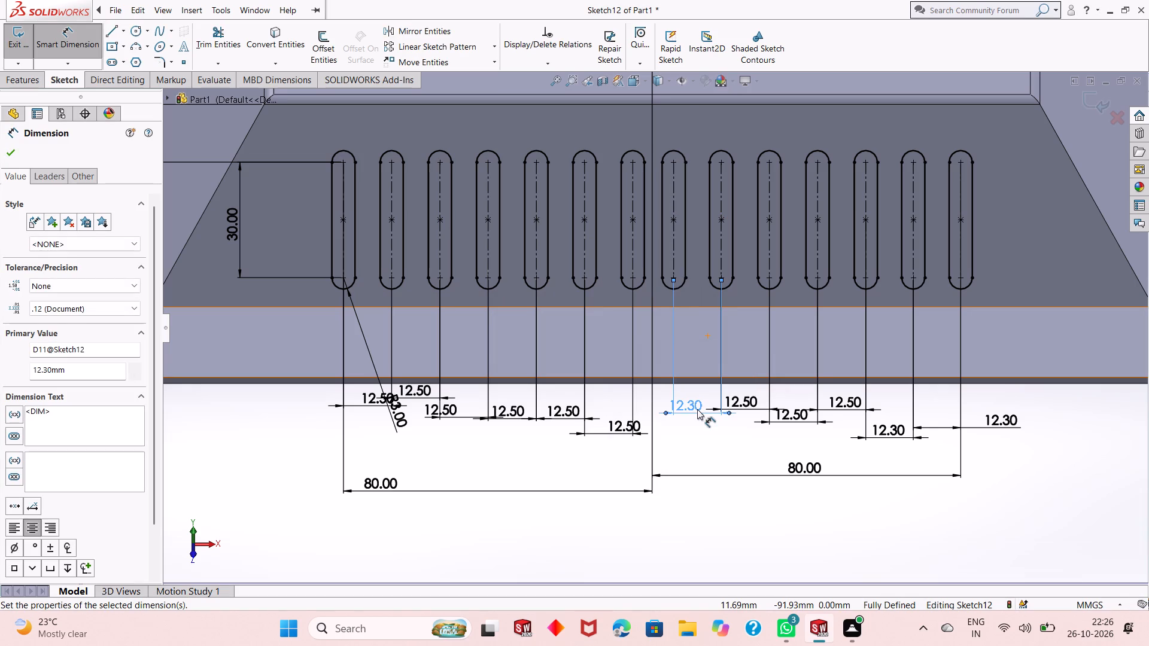
left_click(779, 419)
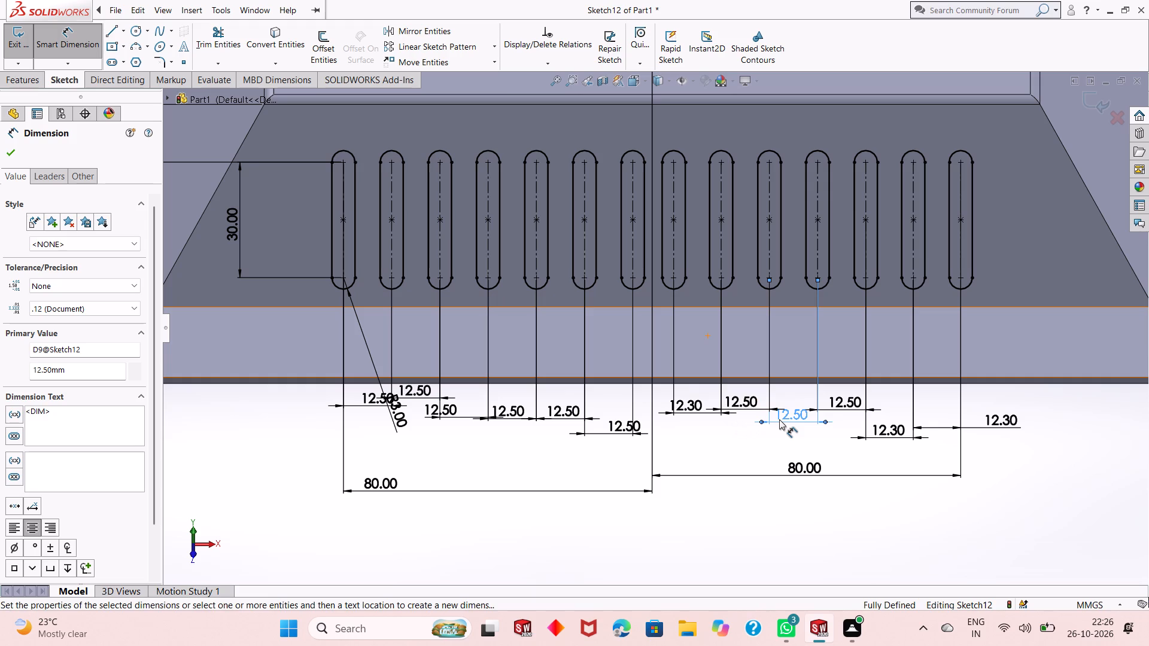
double_click(779, 419)
type("12.3")
key("Return")
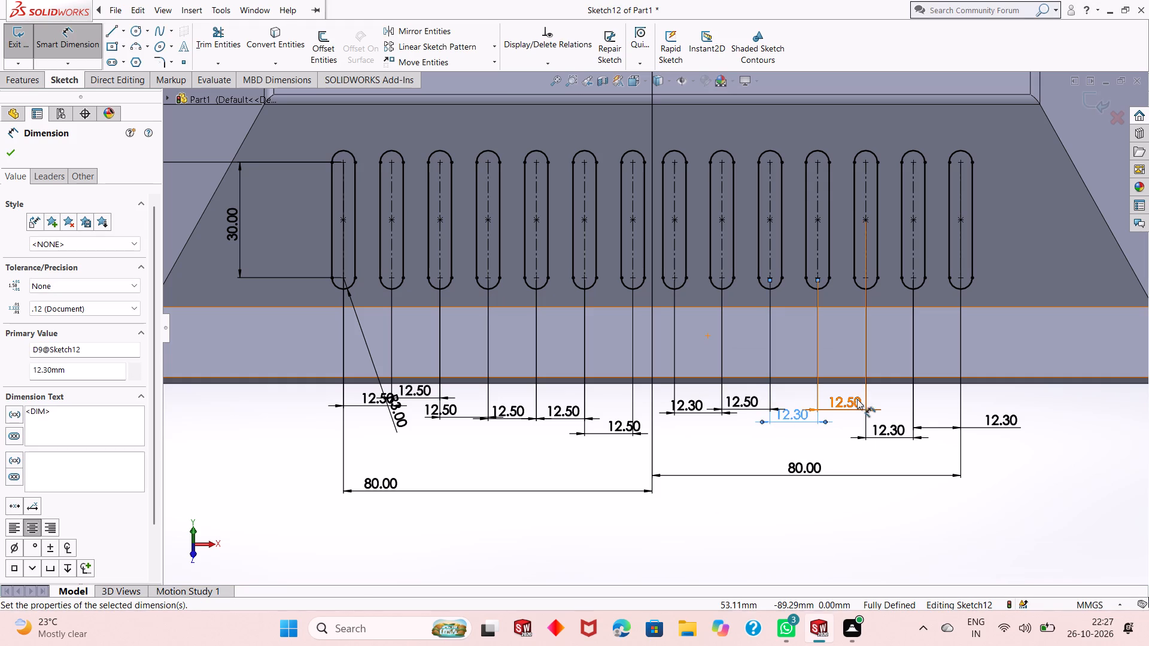
double_click(857, 399)
type("12.3")
key("Return")
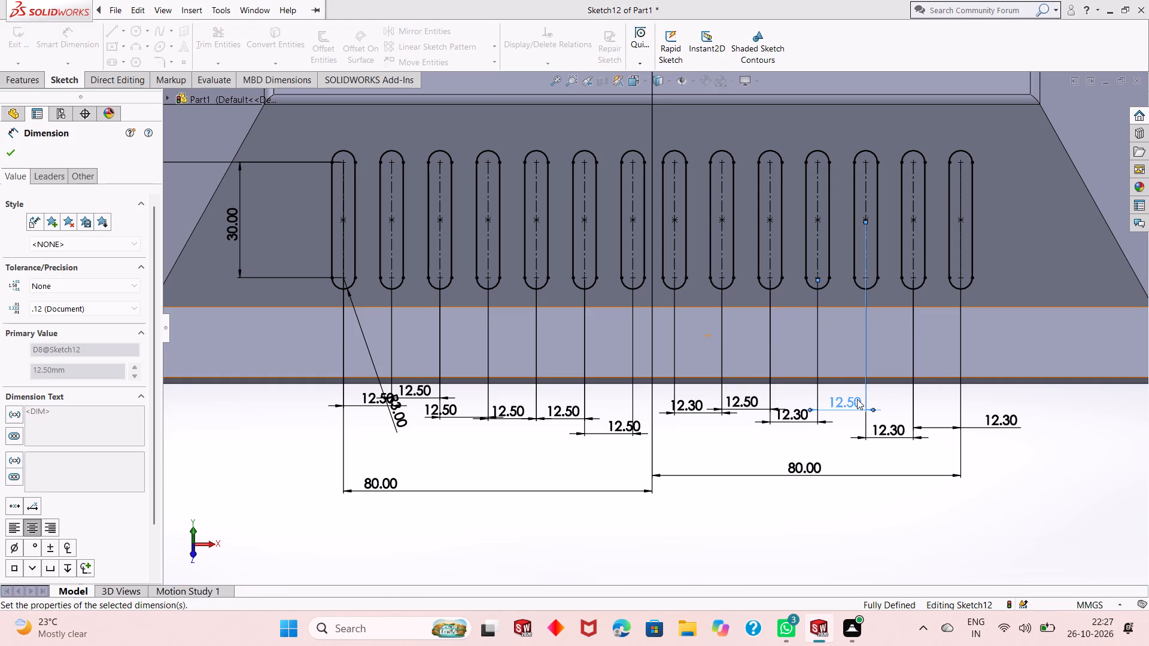
double_click(764, 400)
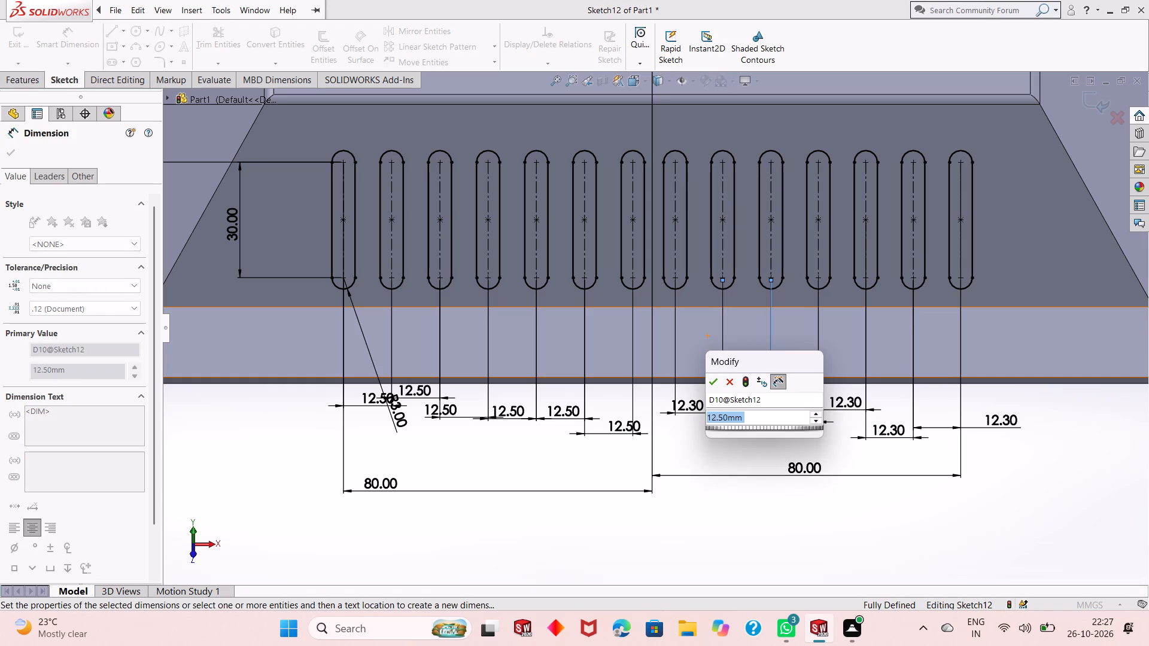
type("12.3")
key("Return")
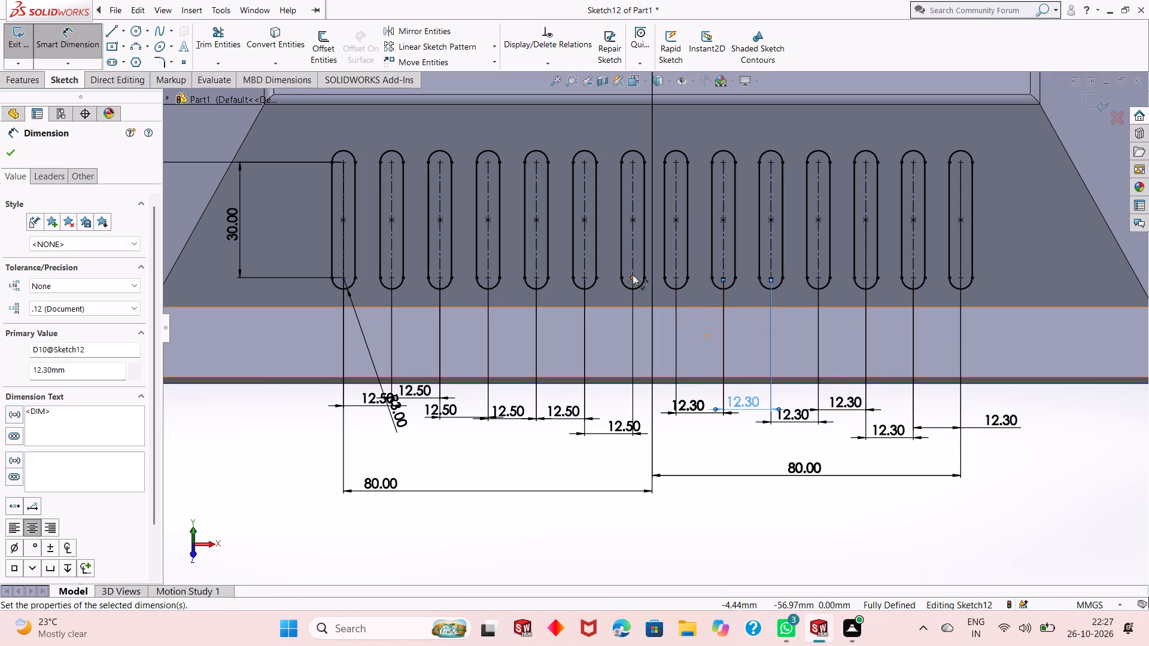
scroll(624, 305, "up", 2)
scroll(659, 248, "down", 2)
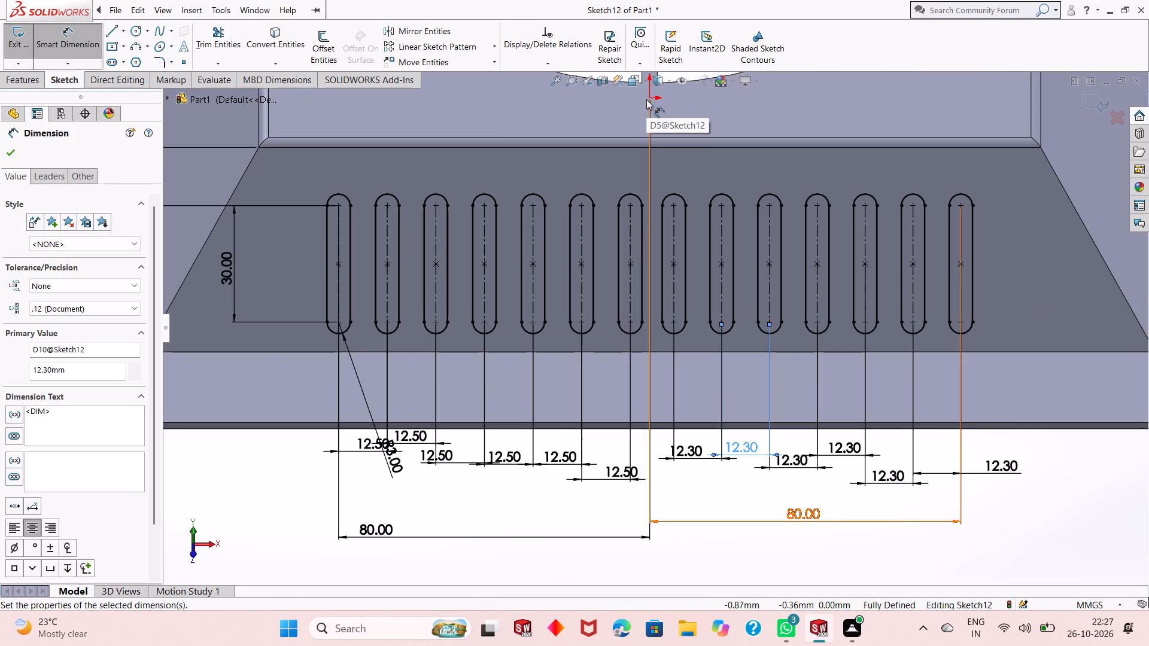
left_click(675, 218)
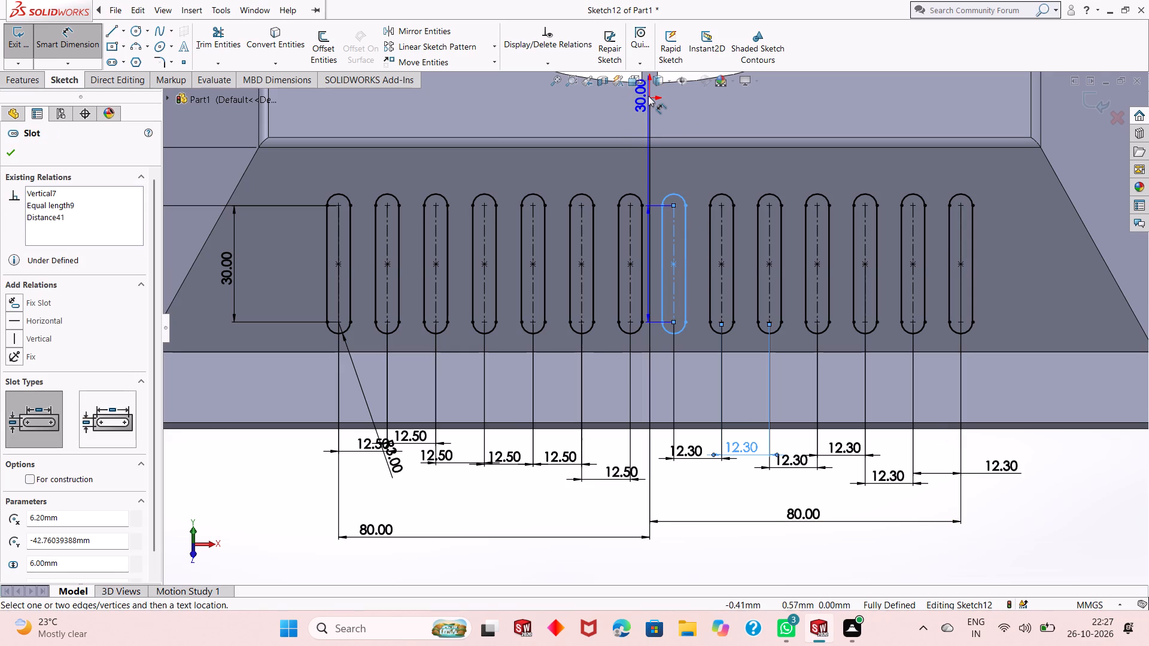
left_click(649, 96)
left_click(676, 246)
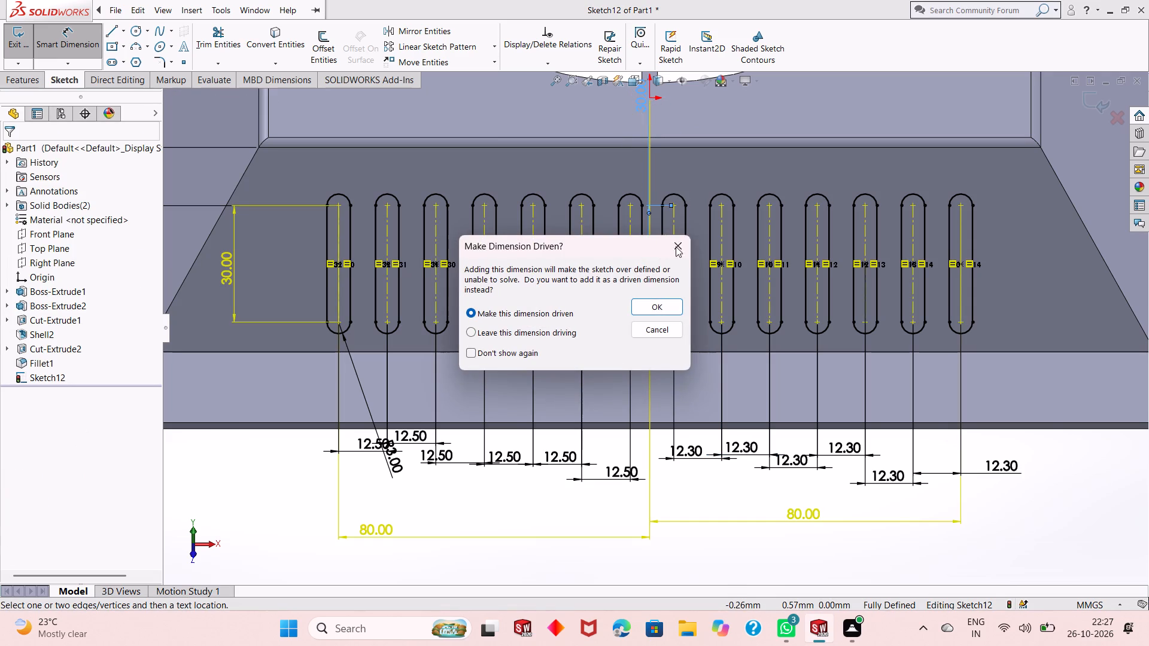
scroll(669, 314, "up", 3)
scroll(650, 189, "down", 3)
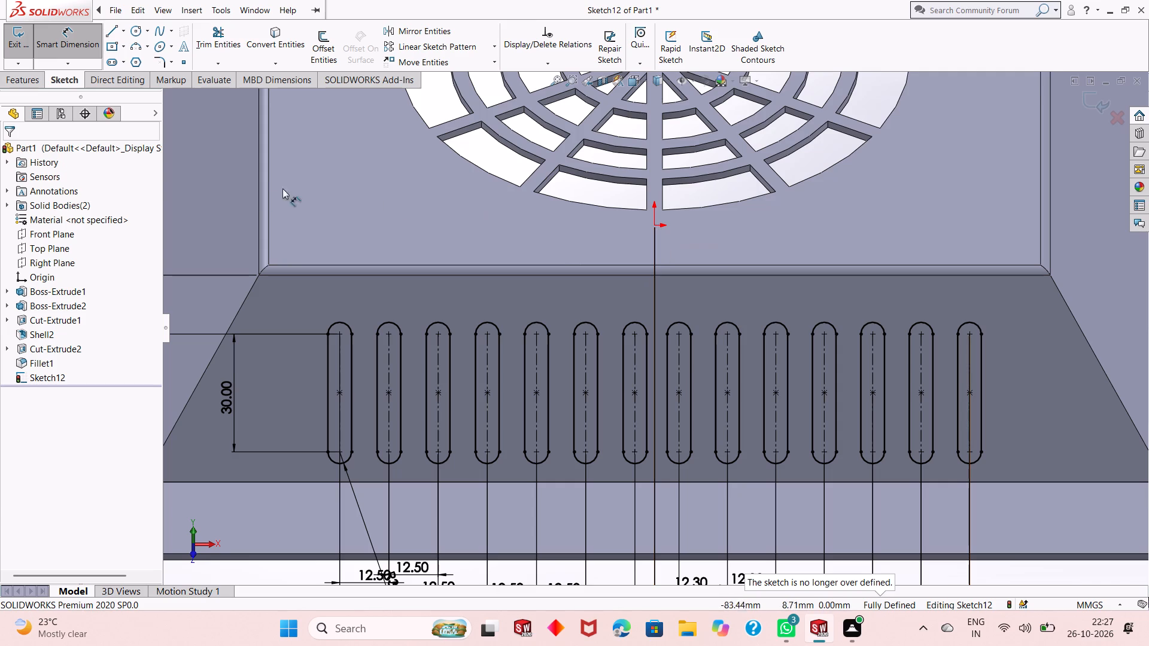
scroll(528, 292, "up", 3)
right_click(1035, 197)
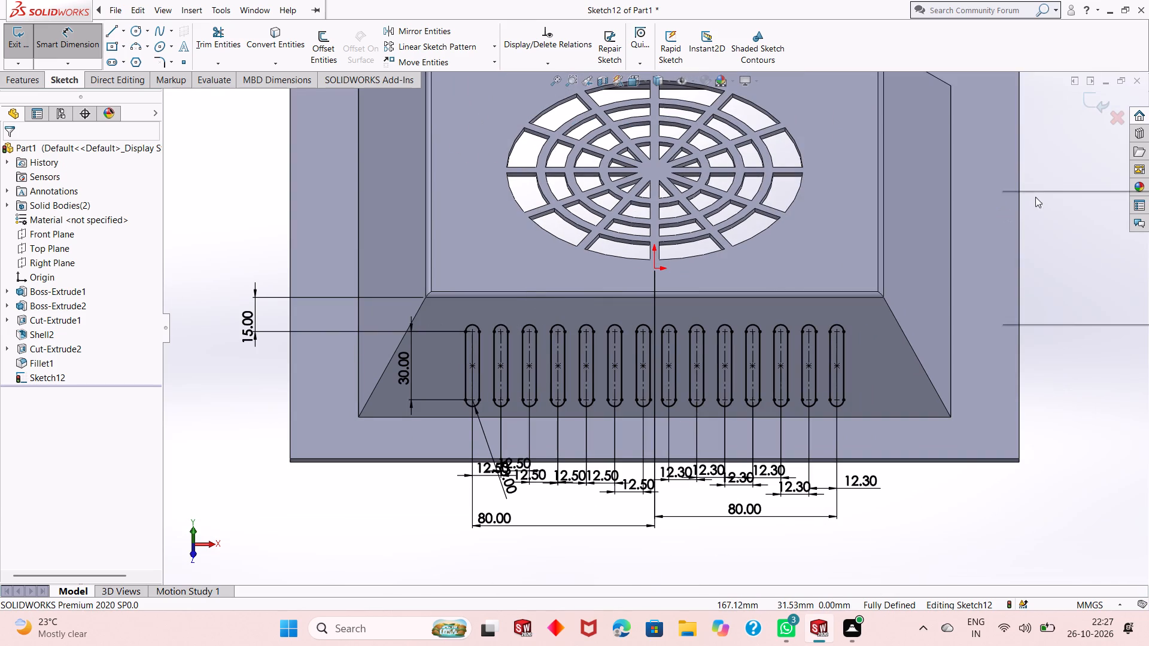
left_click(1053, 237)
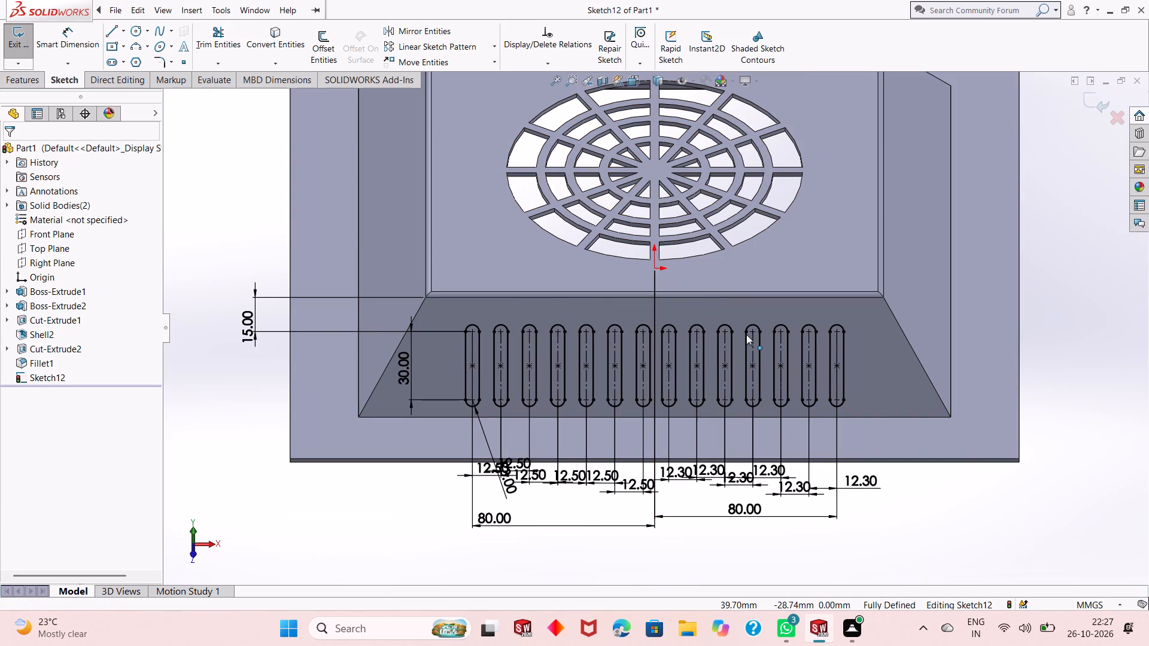
Check the horizontal distance from the origin to the first slot right of the centreline.
key("ctrl+8")
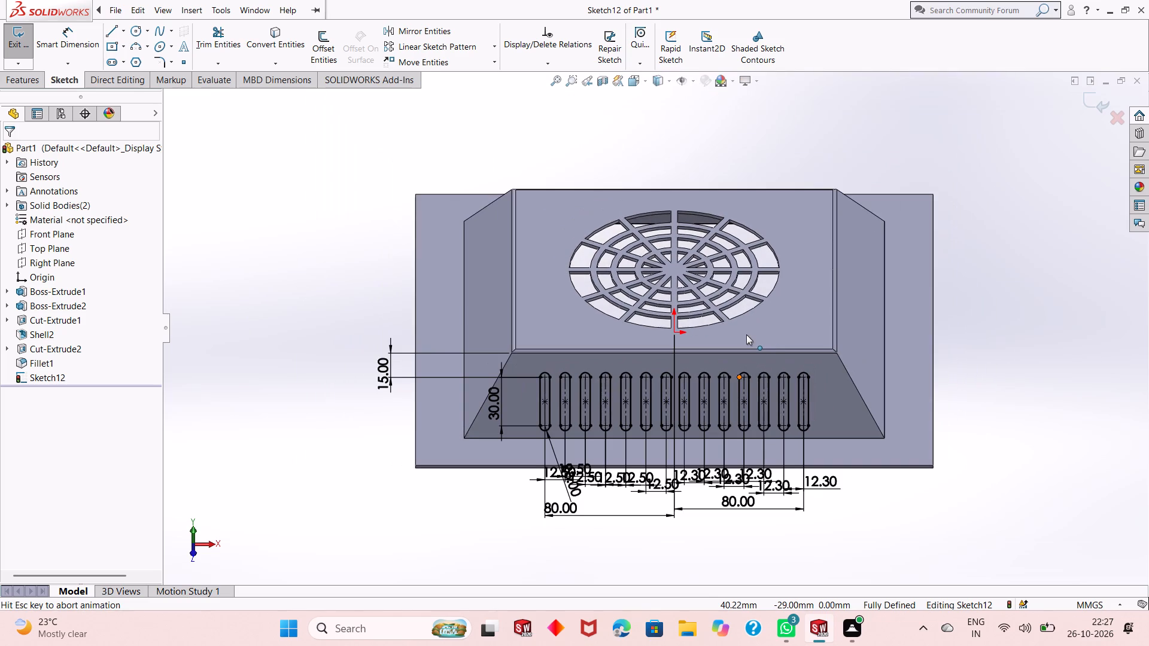
scroll(711, 449, "down", 3)
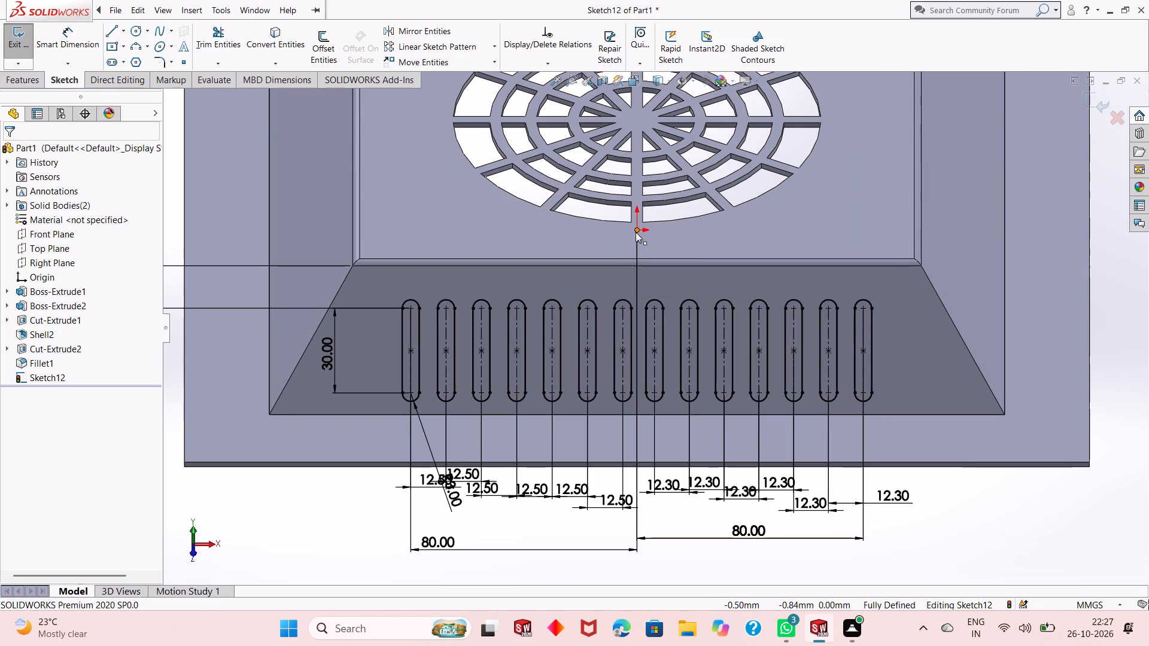
left_click(83, 44)
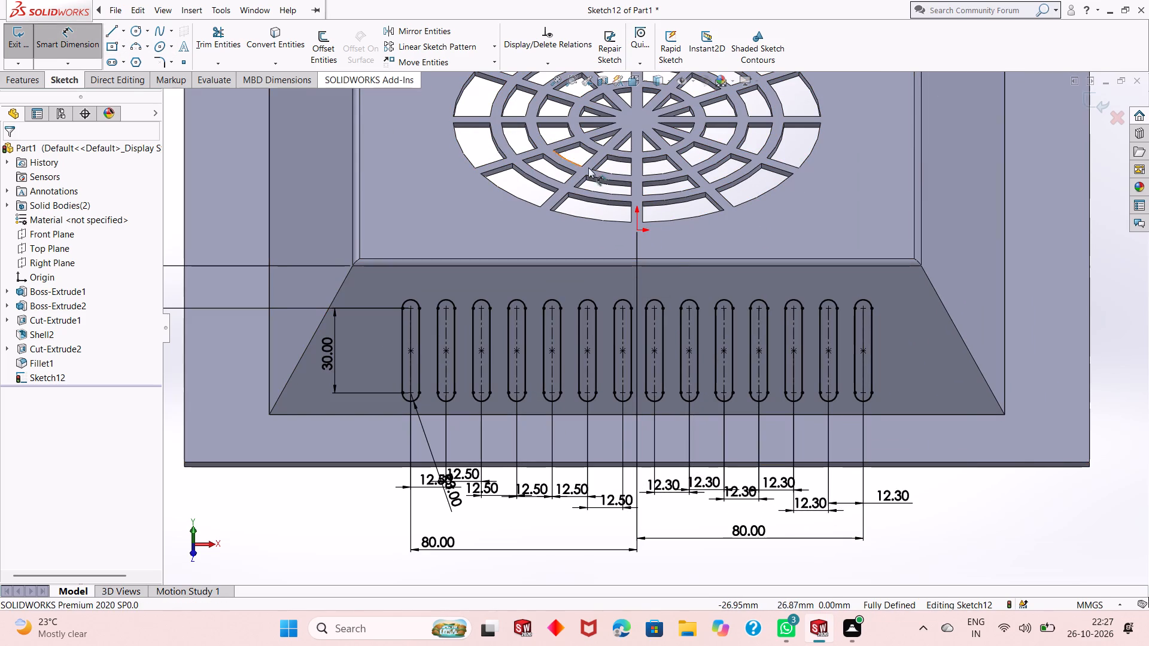
left_click(636, 229)
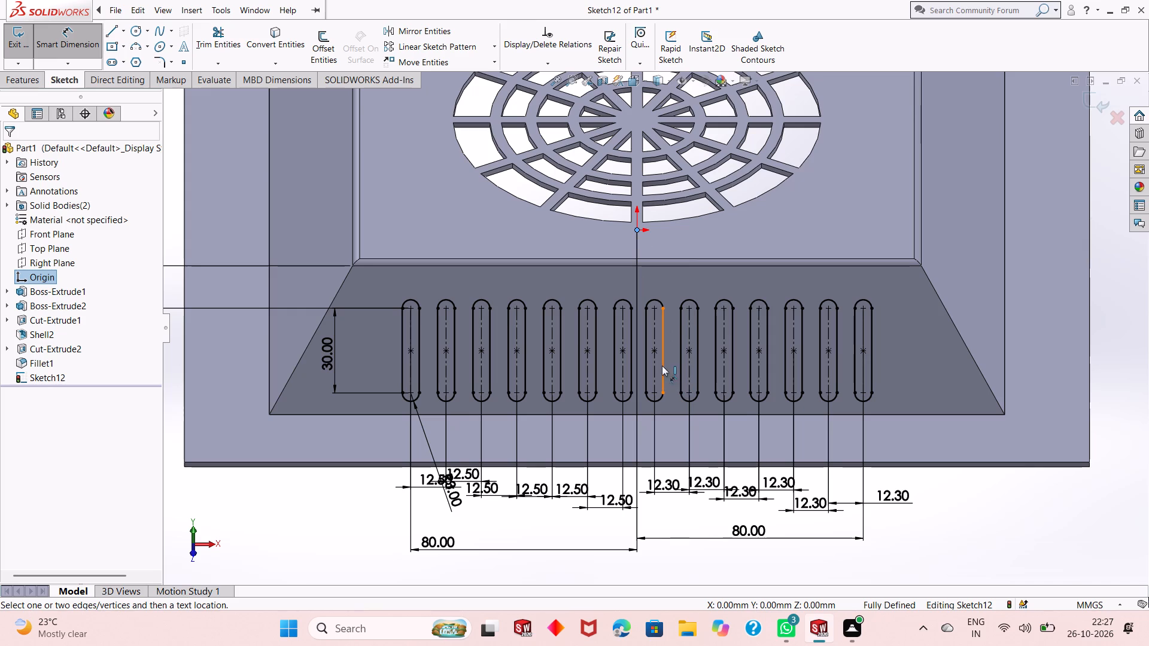
left_click(655, 340)
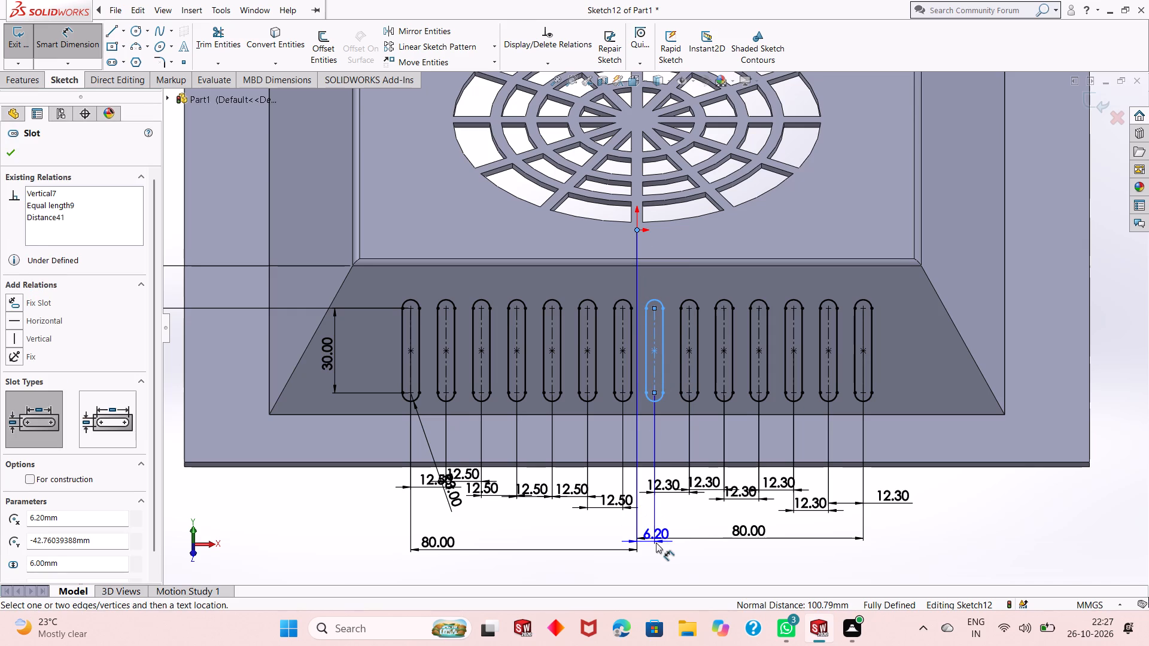
key("Escape")
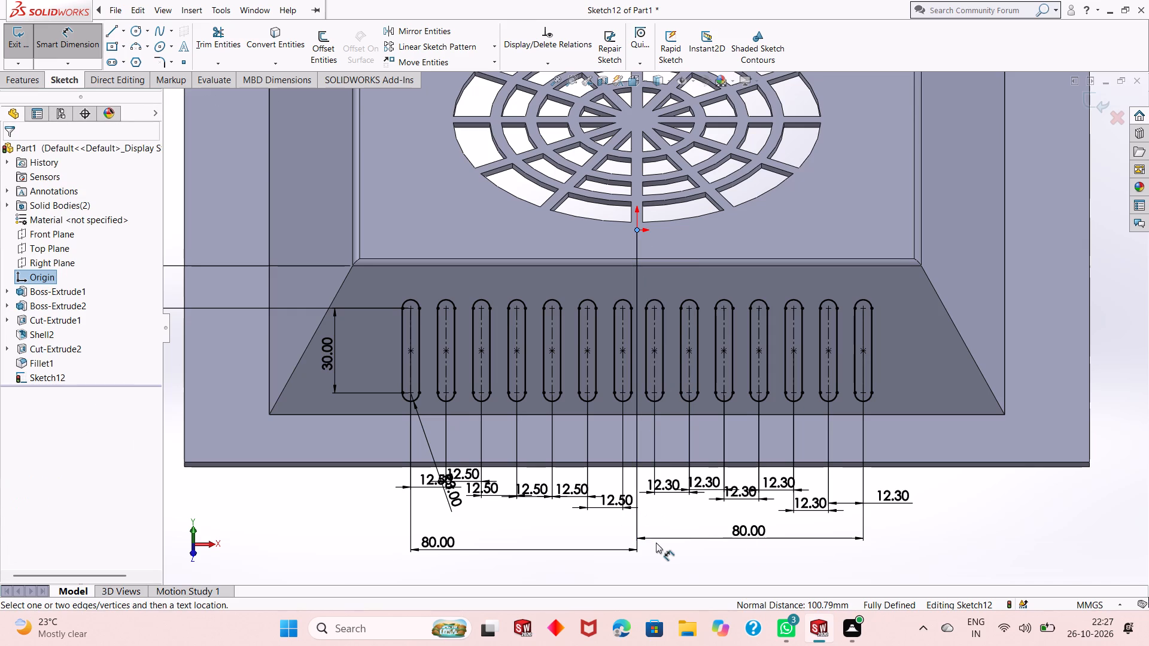
Set the spacings between the first, second and third slots from the row's left end to 12.3 mm each.
scroll(723, 509, "down", 2)
scroll(681, 512, "up", 1)
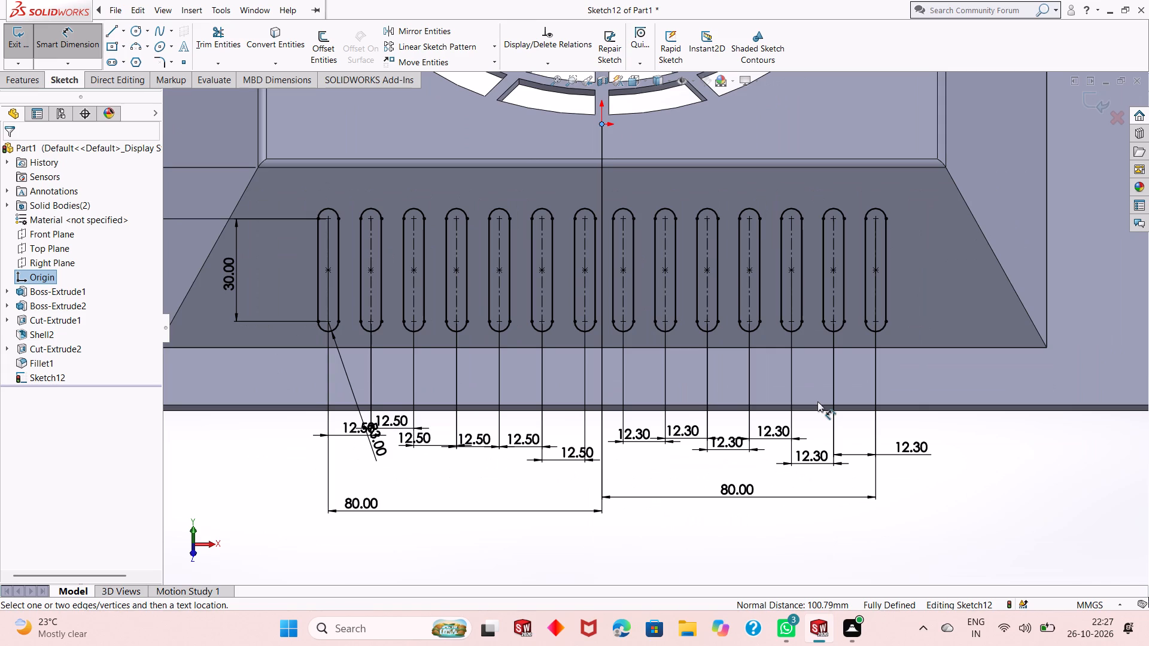
scroll(393, 433, "down", 3)
double_click(384, 410)
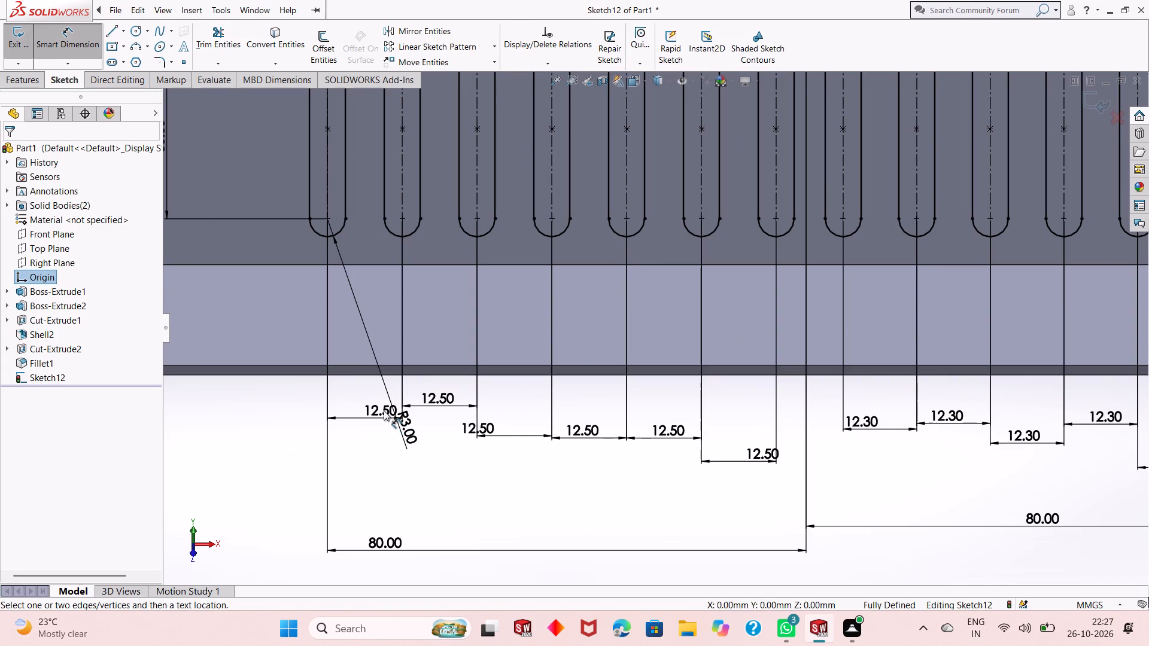
double_click(384, 410)
left_click(384, 410)
right_click(253, 427)
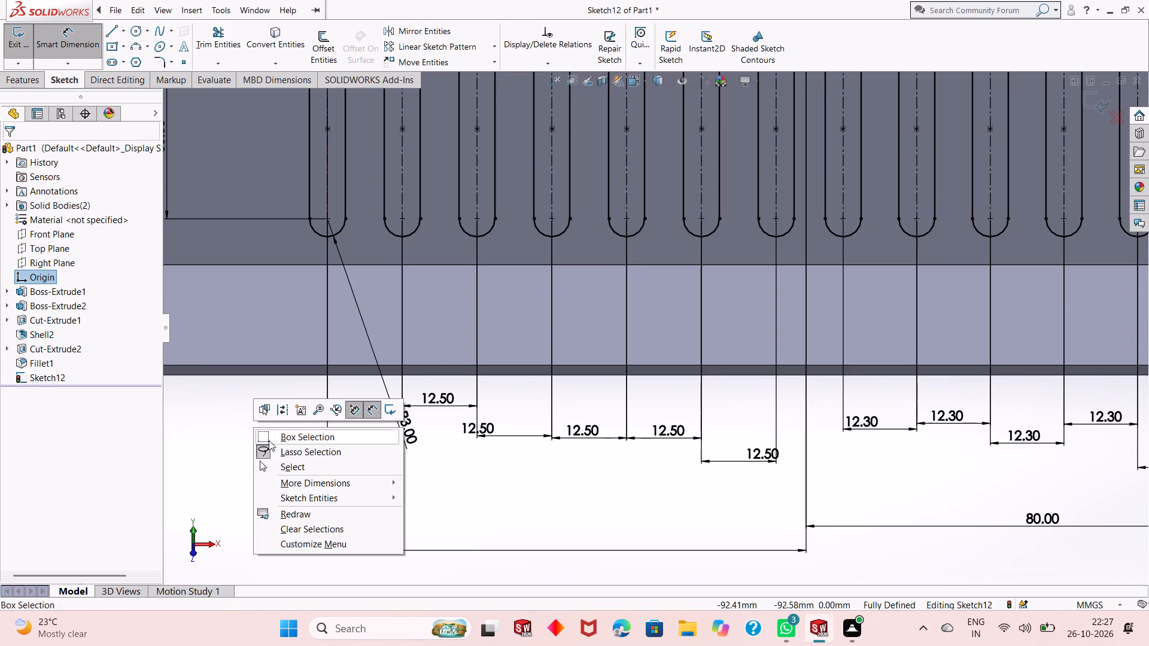
left_click(280, 464)
double_click(373, 409)
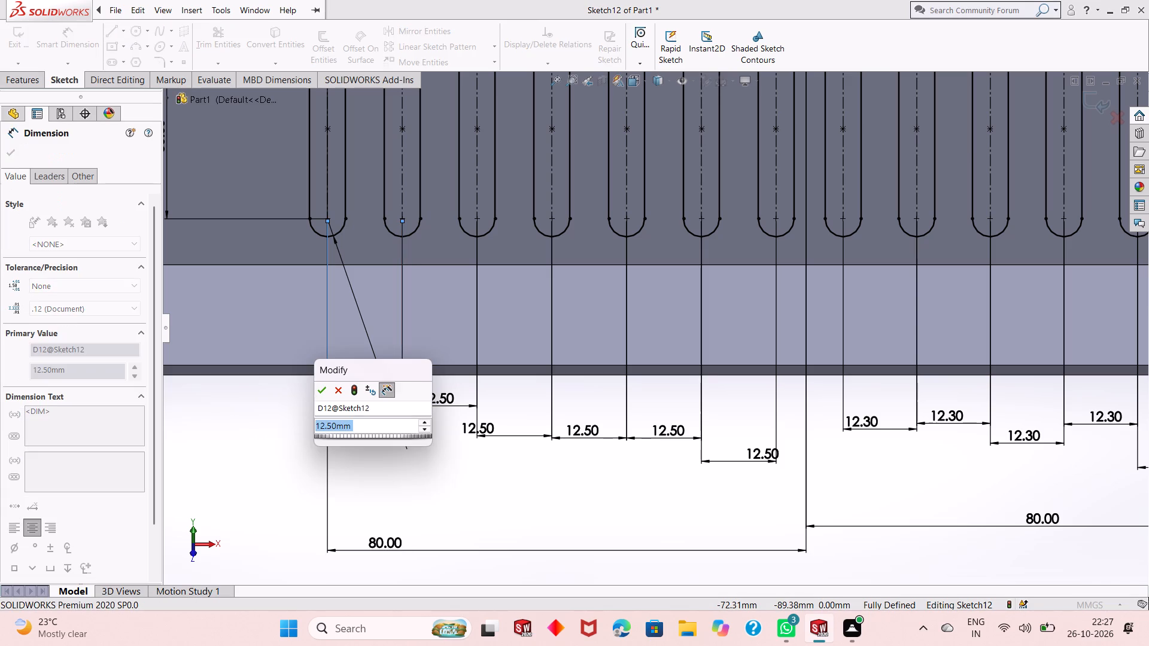
type("12.3")
key("Return")
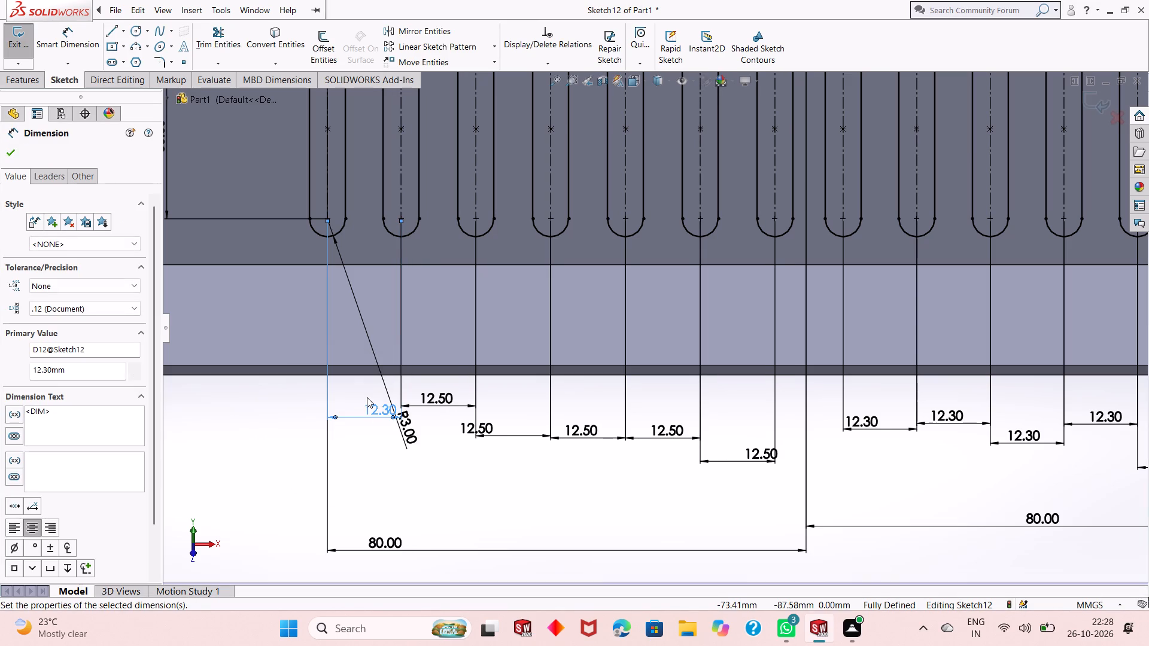
double_click(444, 403)
type("12.3")
key("Return")
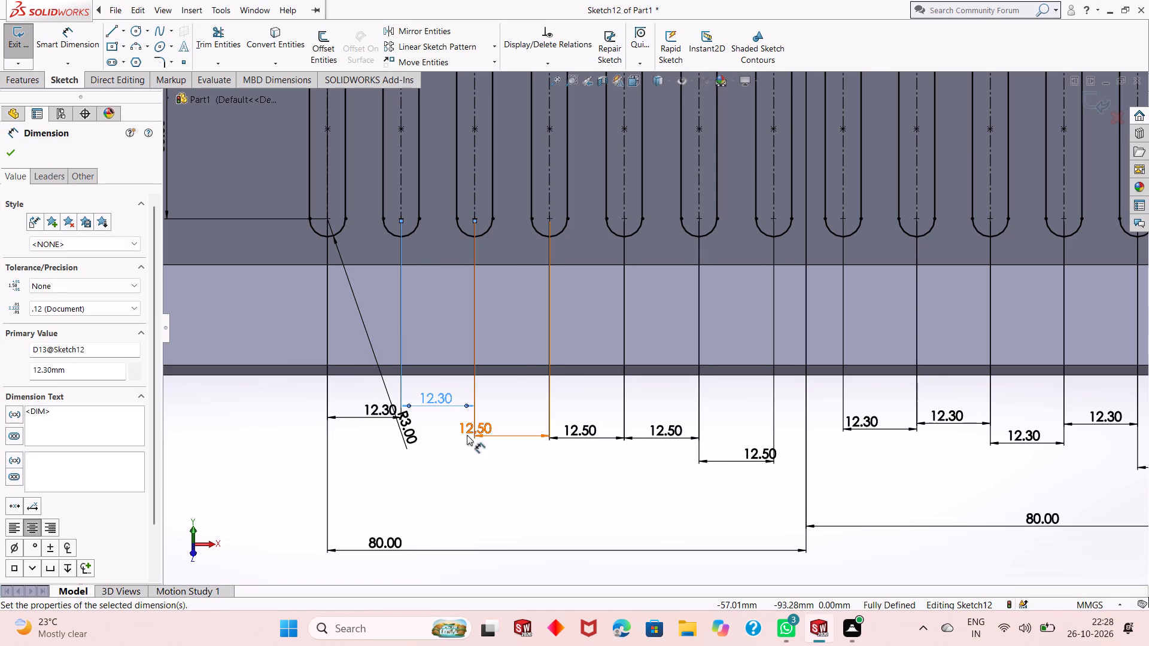
Set the spacings between the third, fourth, fifth and sixth slots from the row's left end to 12.3 mm each.
double_click(479, 428)
type("12.3")
key("Return")
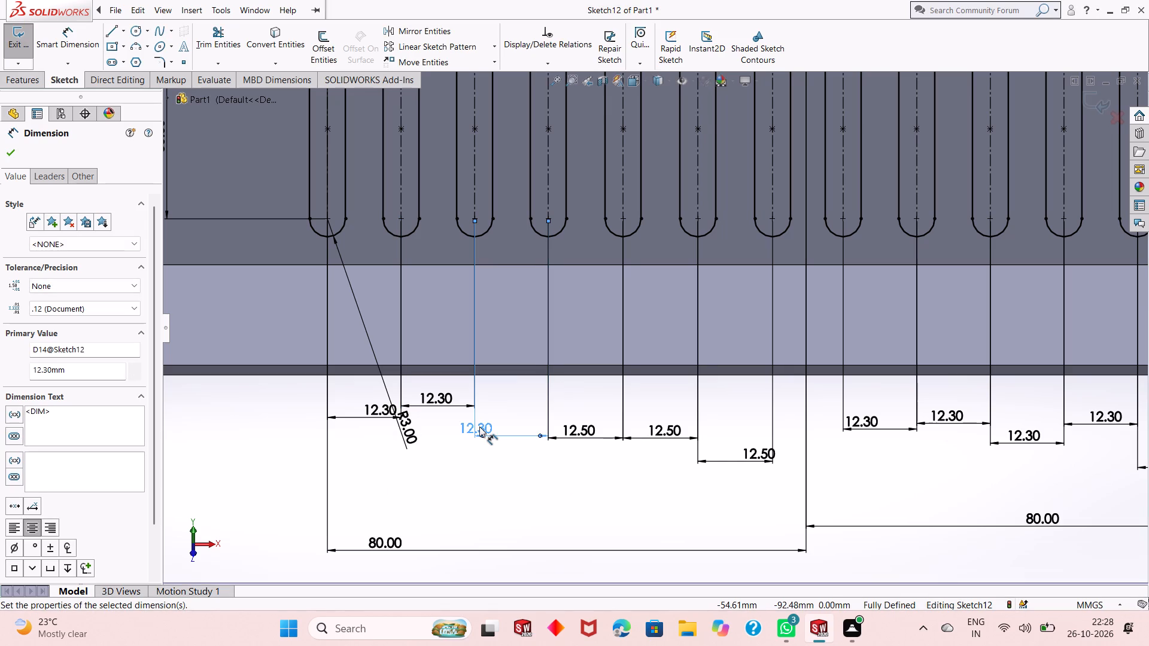
double_click(582, 432)
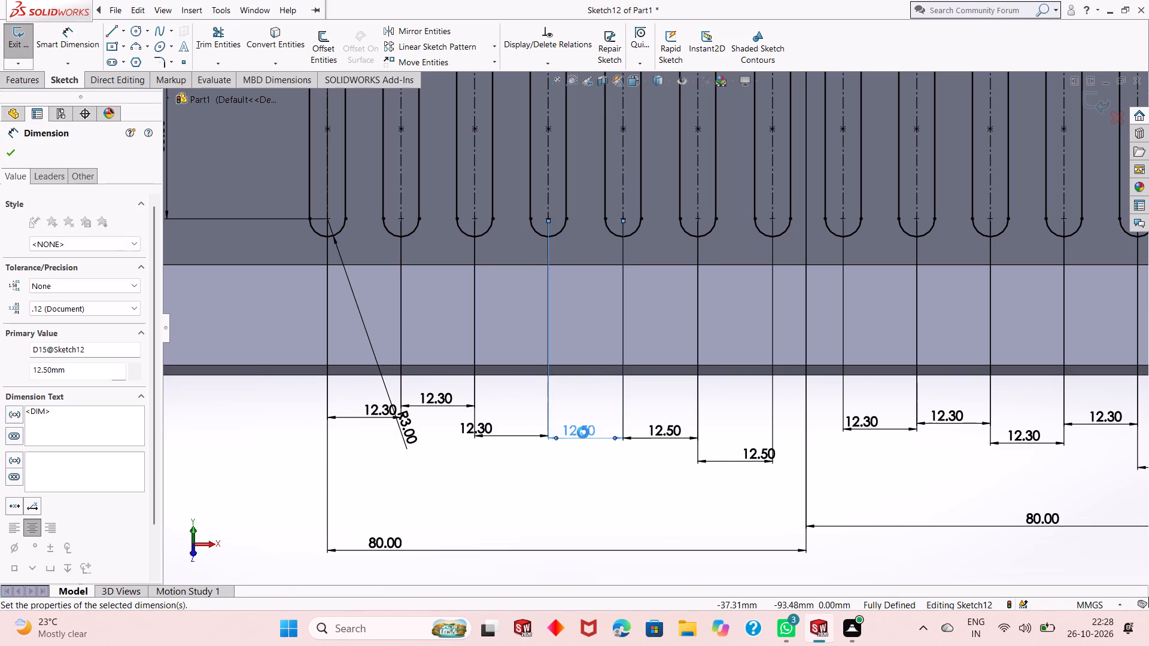
type("12.3")
key("Return")
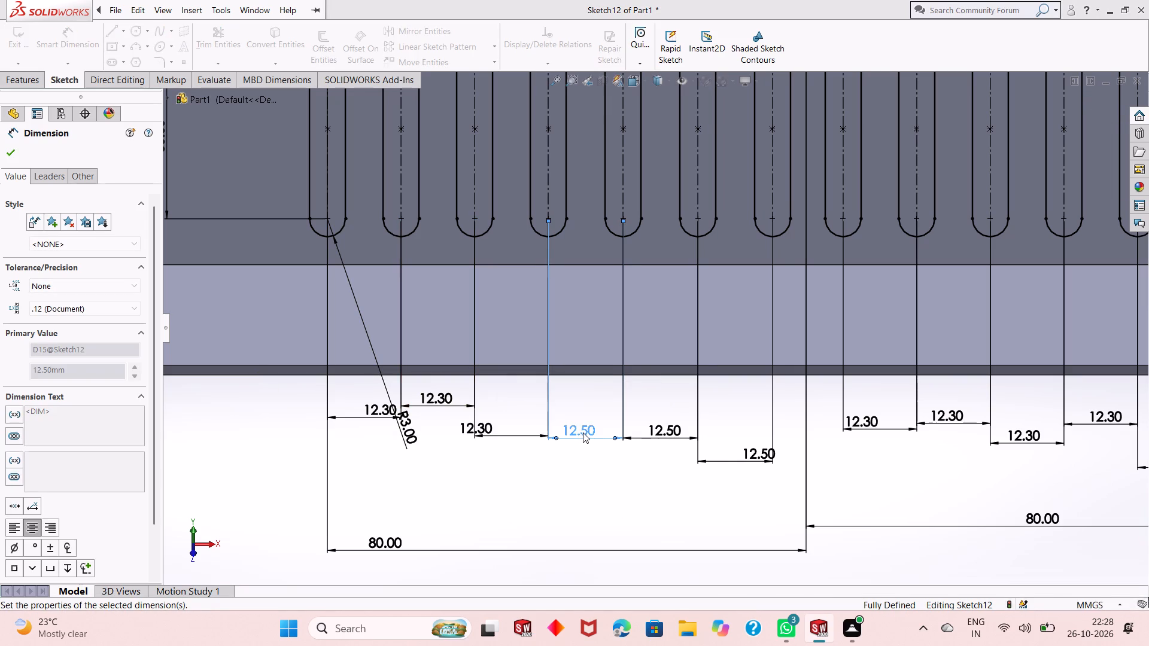
double_click(656, 429)
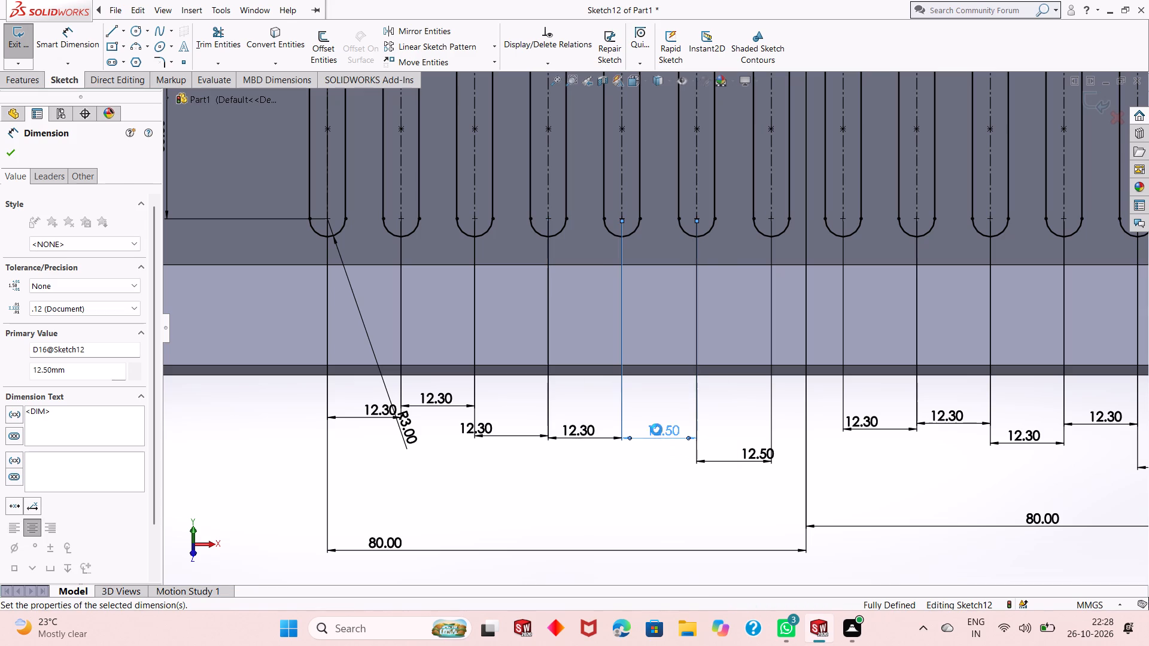
type("123")
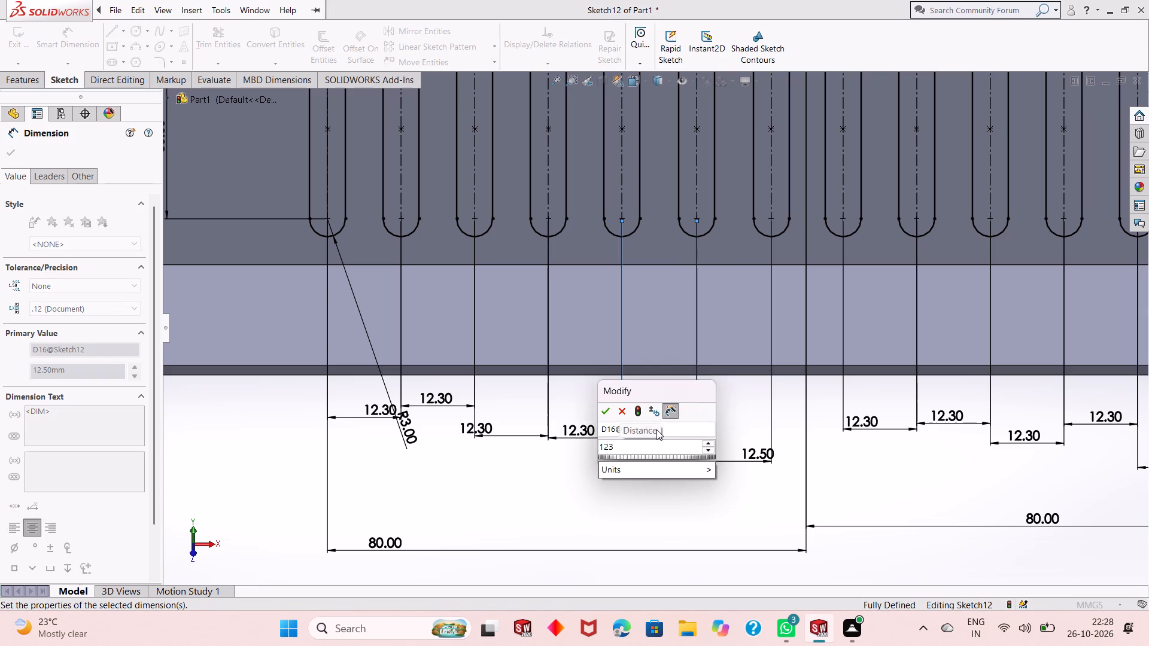
key("BackSpace")
type(".3")
key("Return")
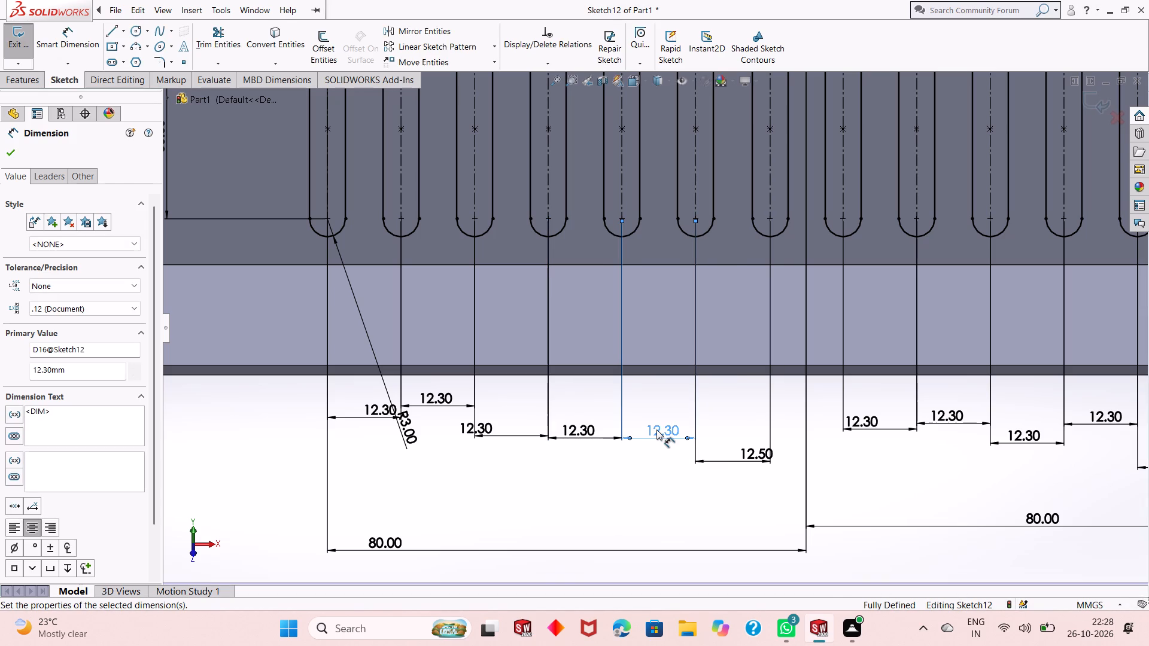
Set the spacing between the sixth and seventh slots from the row's left end to 12.3 mm.
double_click(761, 459)
type("12.3")
key("Return")
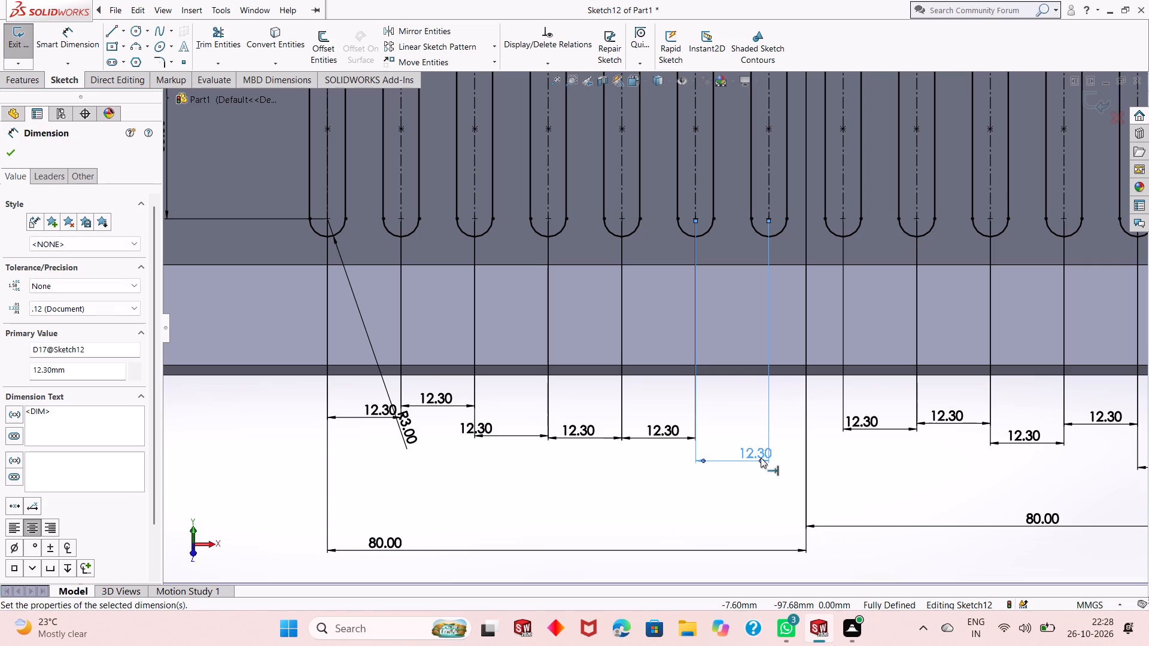
scroll(761, 458, "up", 4)
scroll(728, 356, "up", 2)
scroll(691, 223, "down", 3)
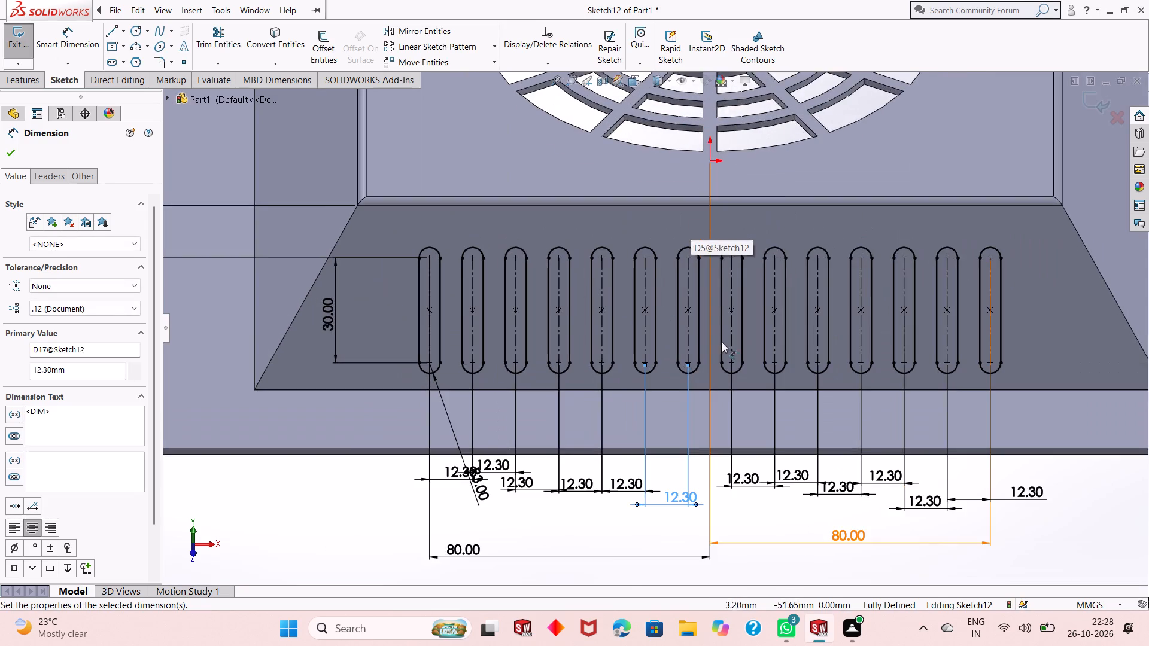
scroll(722, 342, "up", 2)
right_click(211, 177)
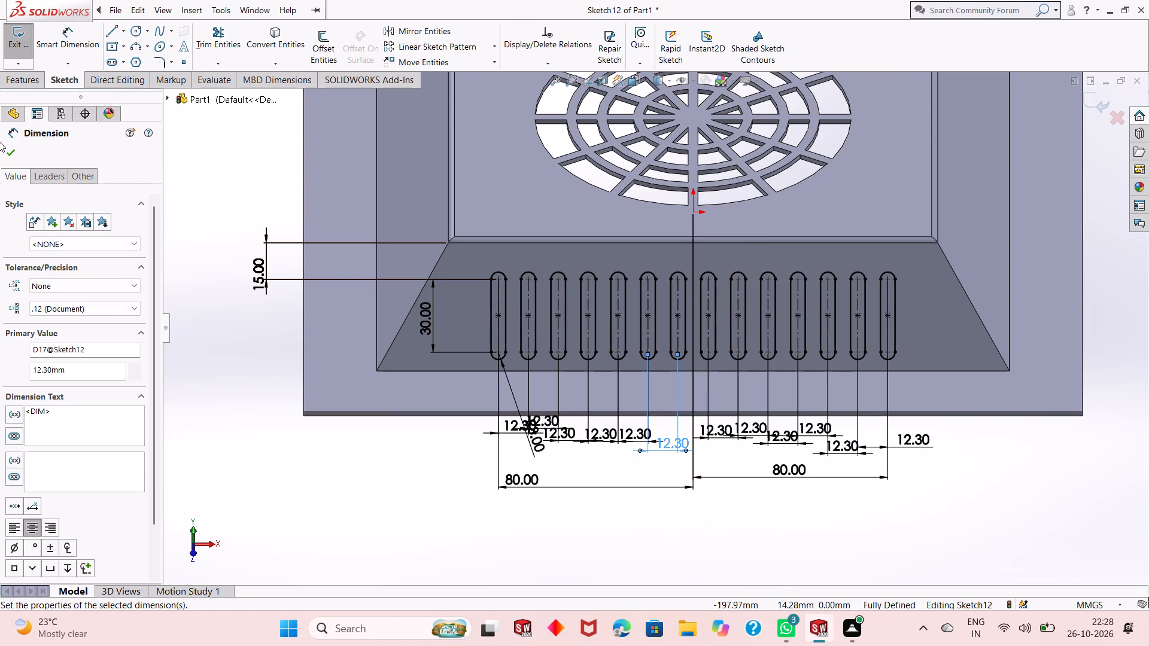
left_click(9, 151)
left_click(9, 151)
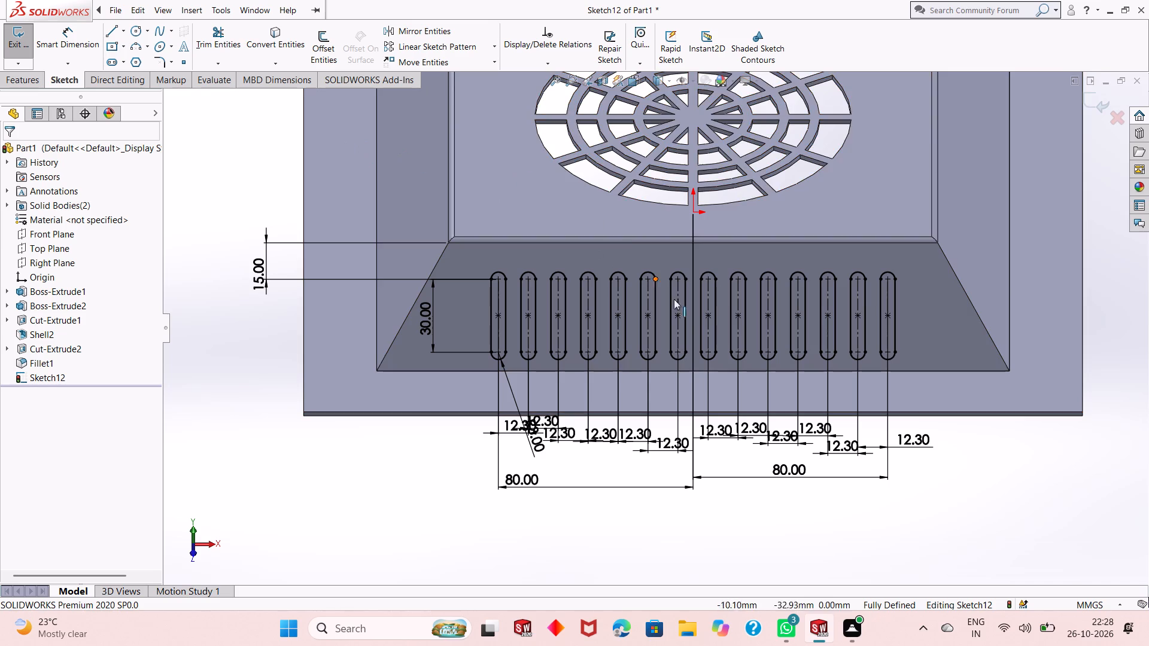
Check the distance between the two middle slots on either side of the centreline.
scroll(687, 312, "down", 2)
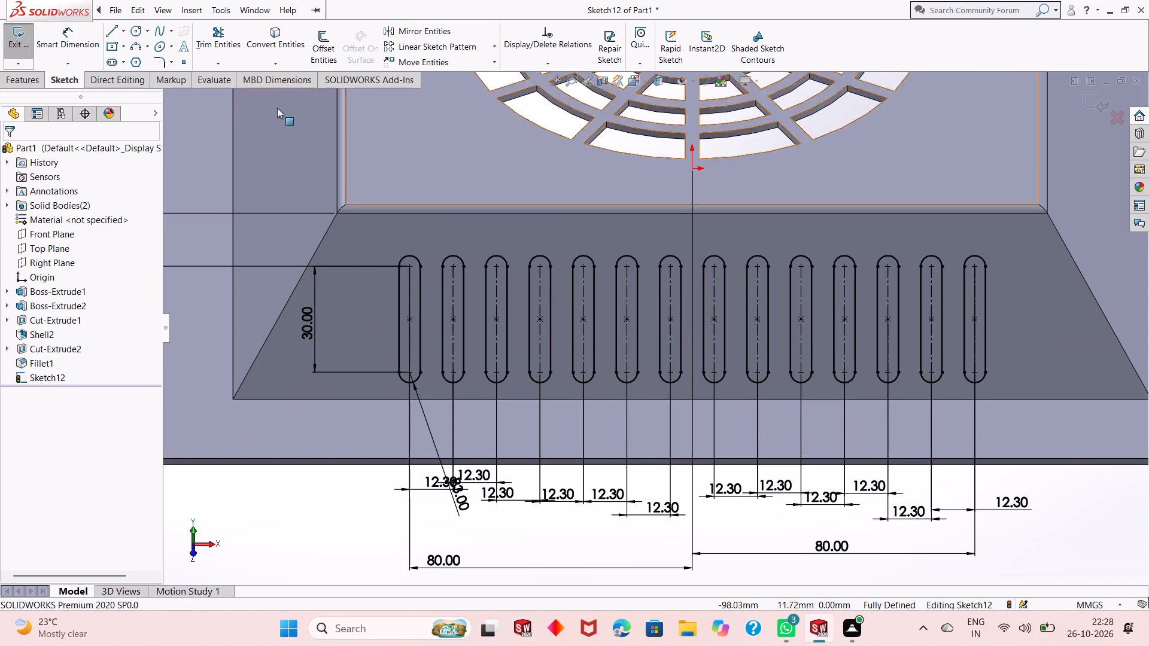
left_click(65, 50)
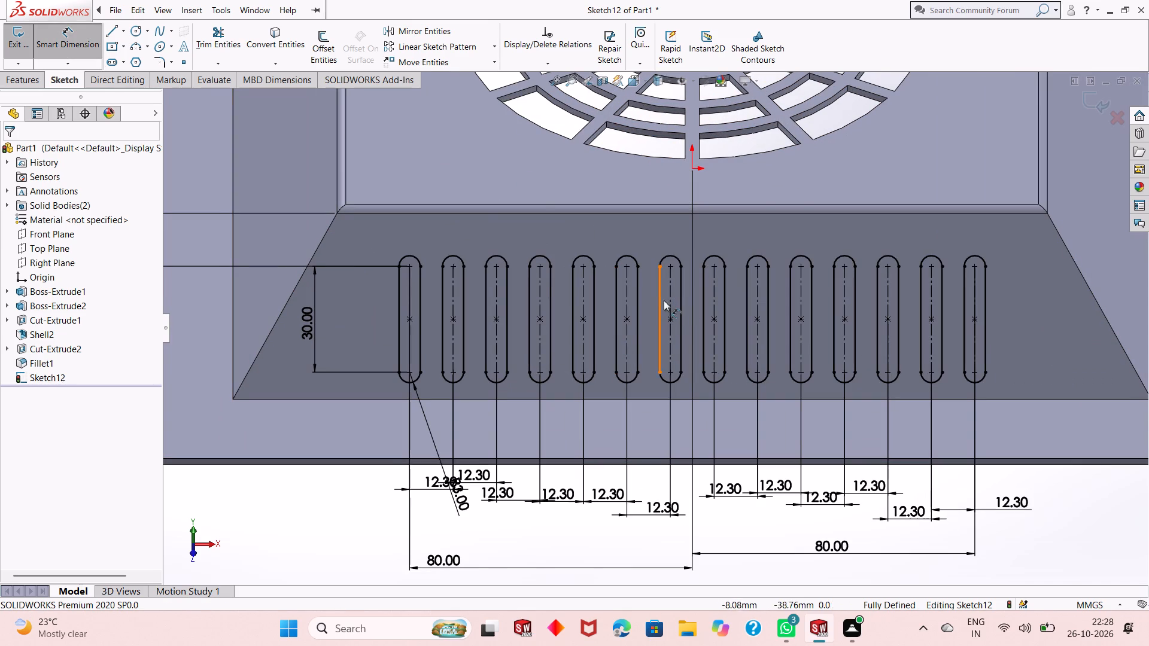
left_click(668, 286)
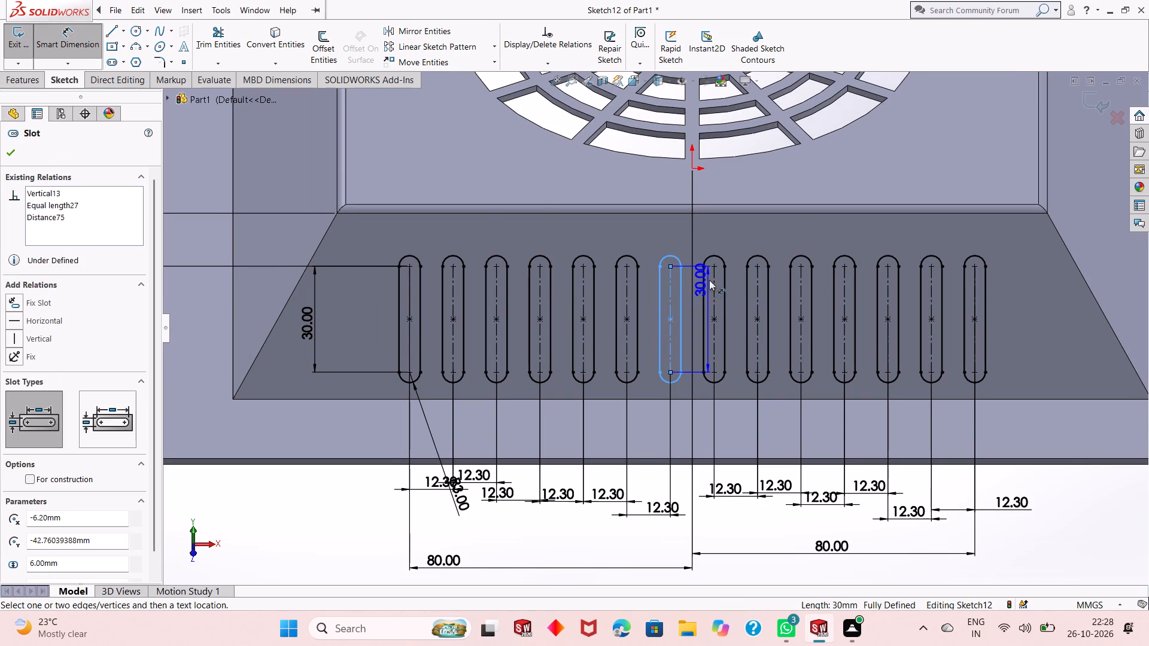
left_click(712, 280)
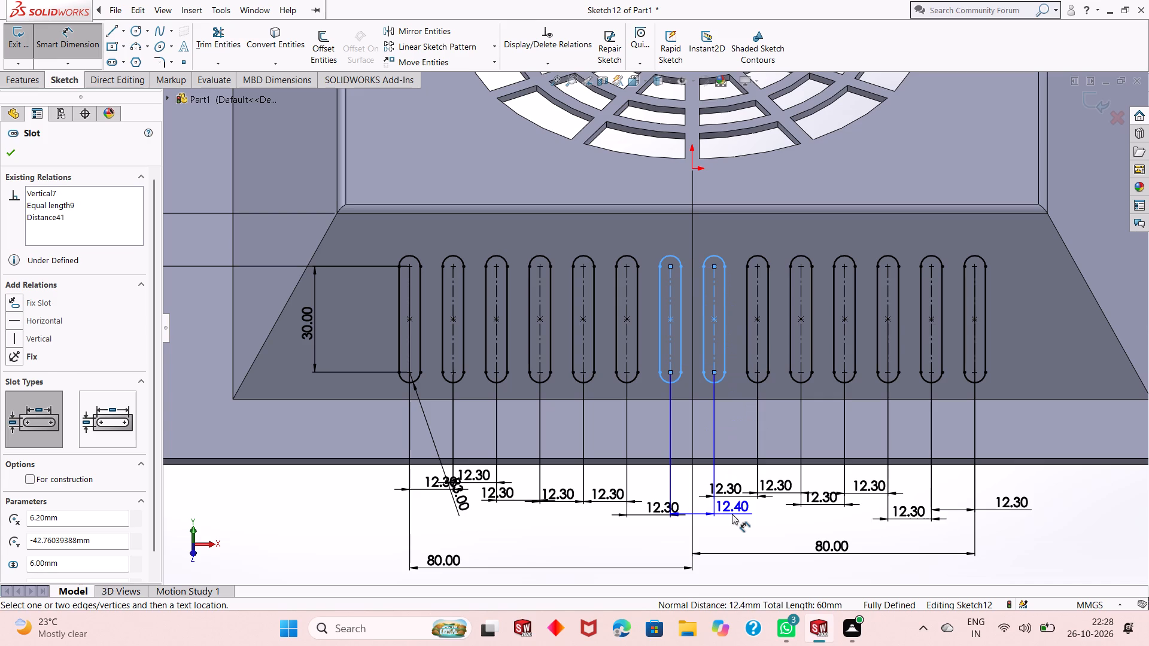
key("Escape")
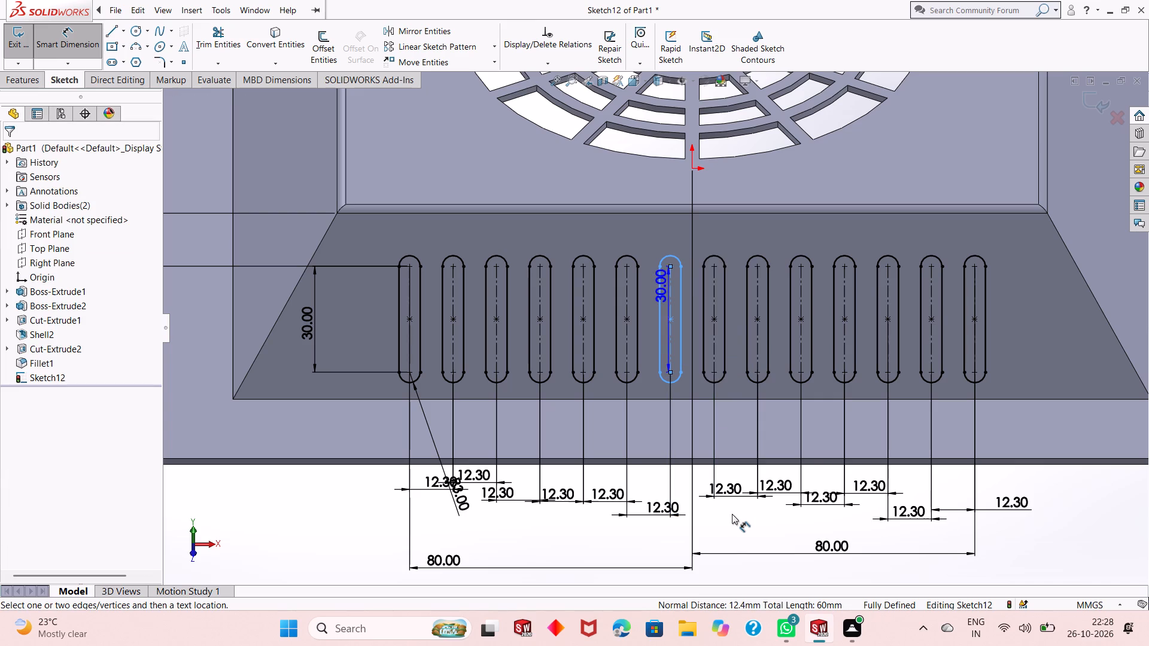
key("Escape")
scroll(722, 528, "up", 2)
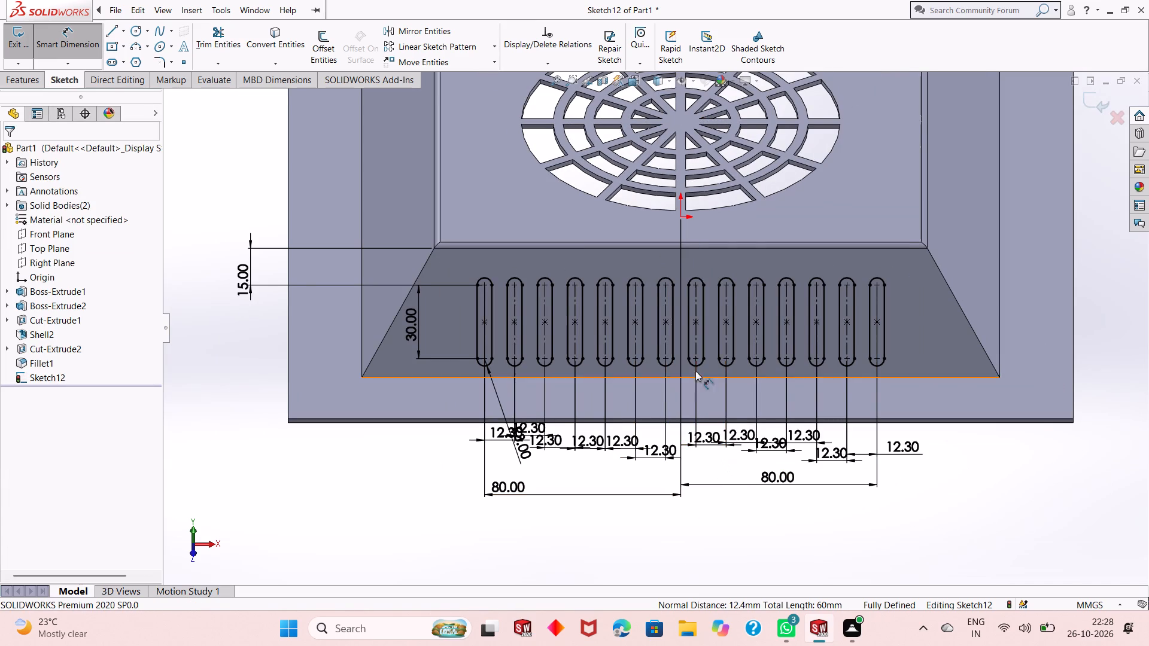
scroll(684, 346, "up", 1)
Cut the row of slots through the sloped wall with a blind Extruded Cut 2 mm deep.
left_click(23, 85)
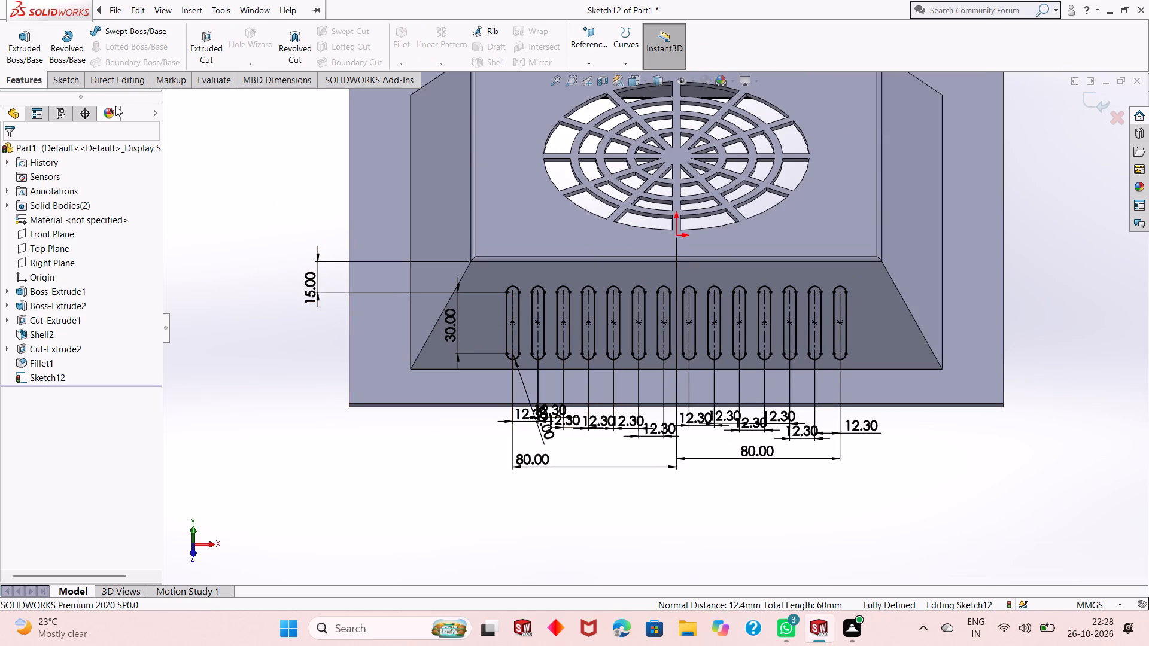
left_click(197, 47)
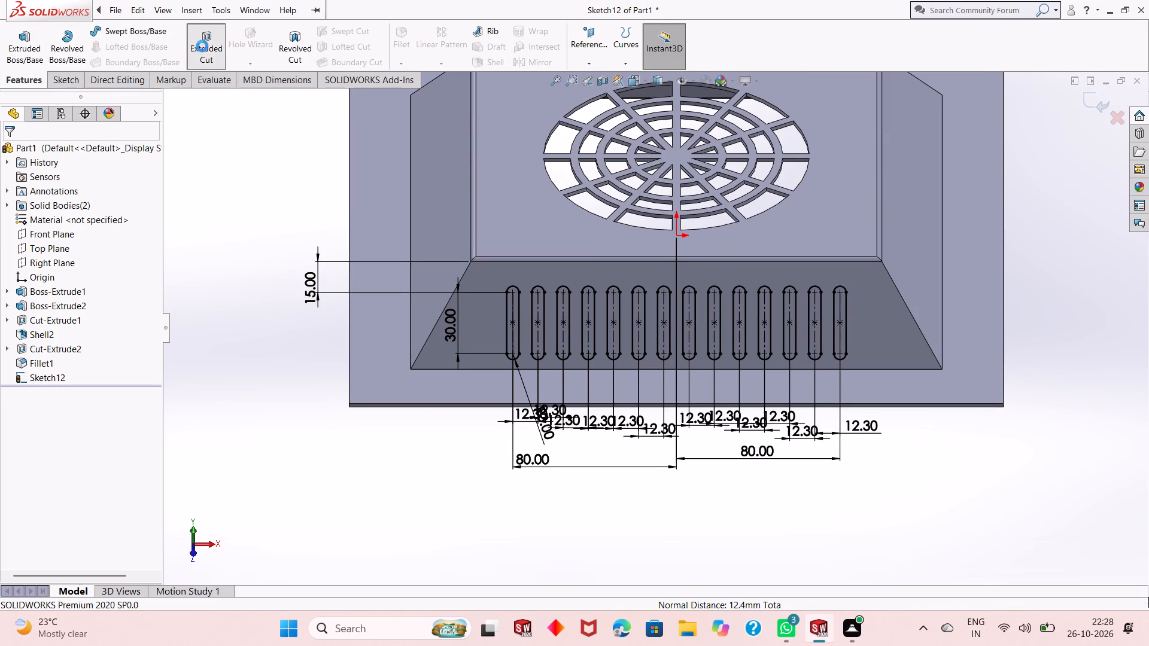
left_click(5, 144)
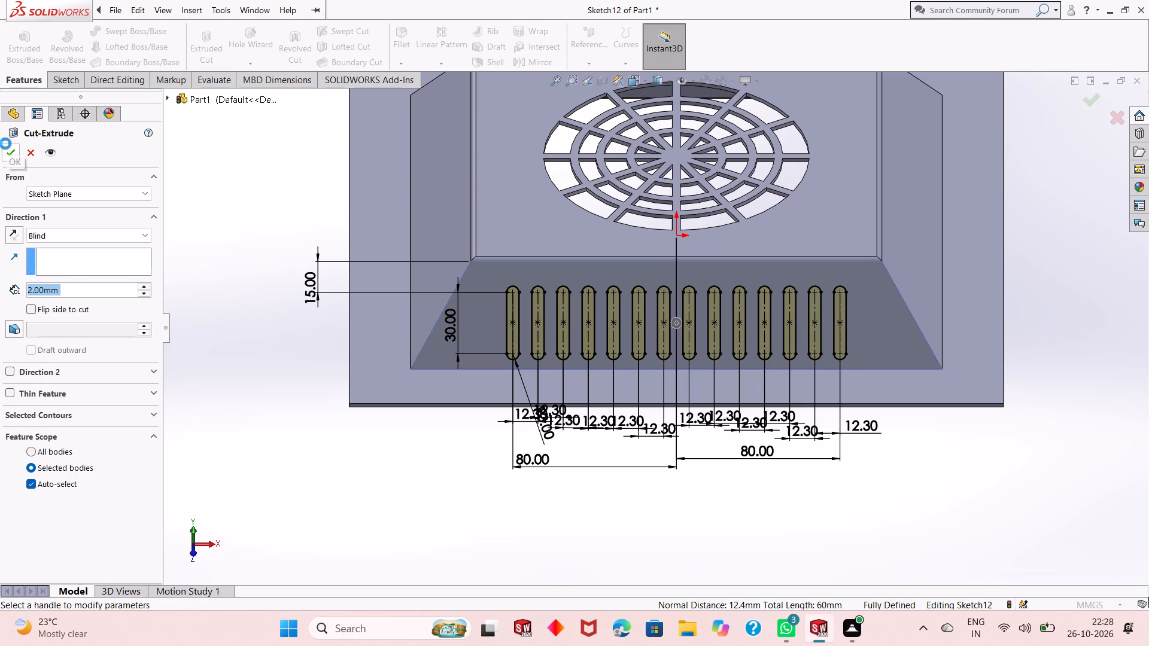
left_click(556, 486)
scroll(586, 370, "up", 2)
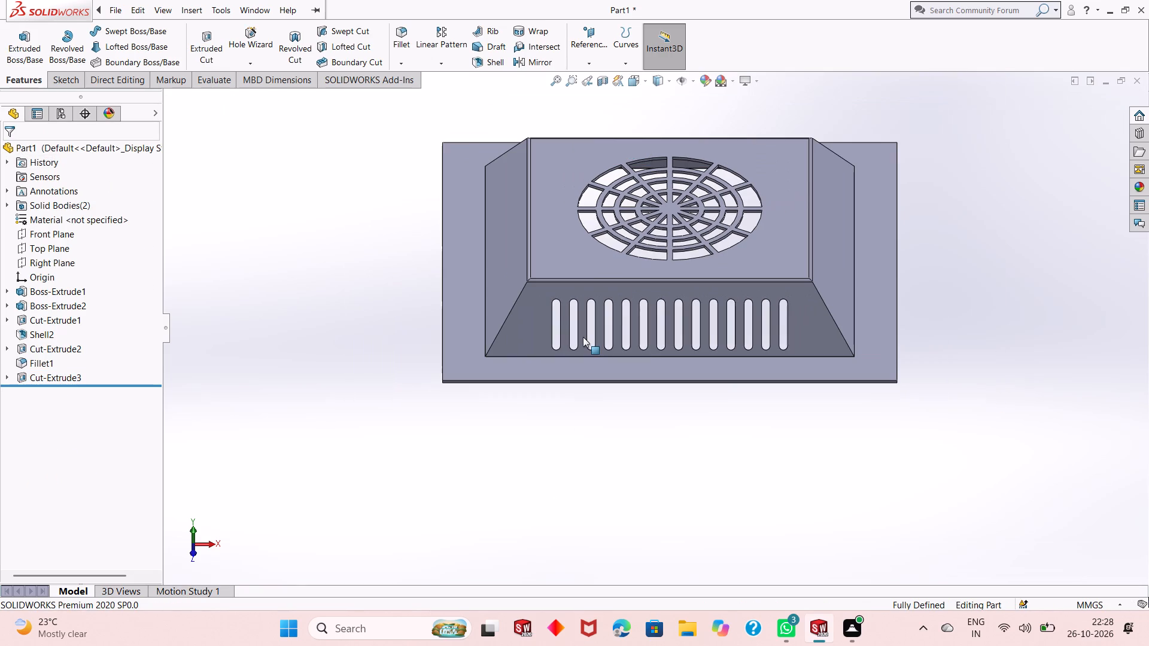
Start a new sketch on the opposite, uncut sloped side face and view it face-on.
middle_click_drag(576, 321, 821, 319)
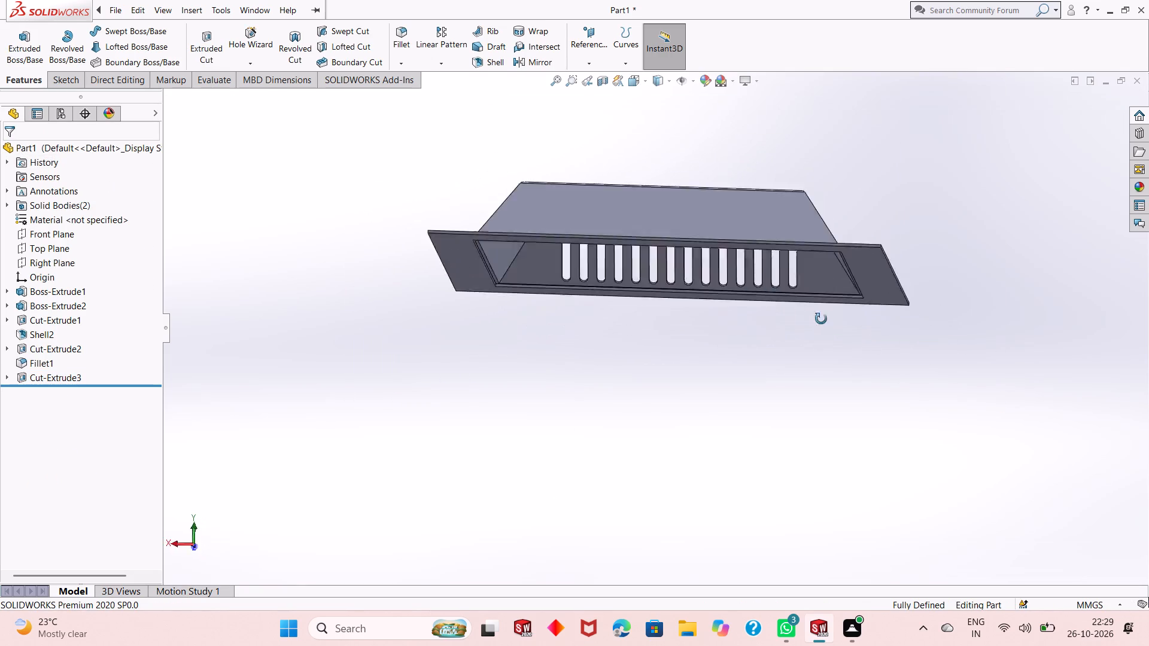
middle_click_drag(821, 319, 804, 431)
left_click(692, 295)
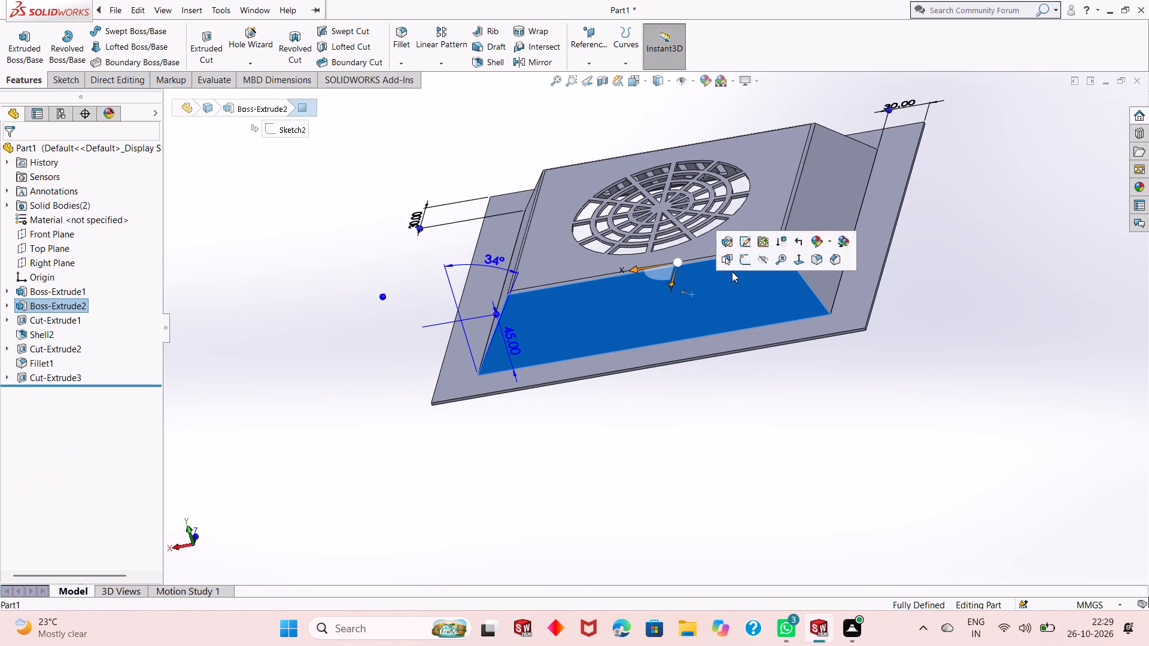
left_click(743, 265)
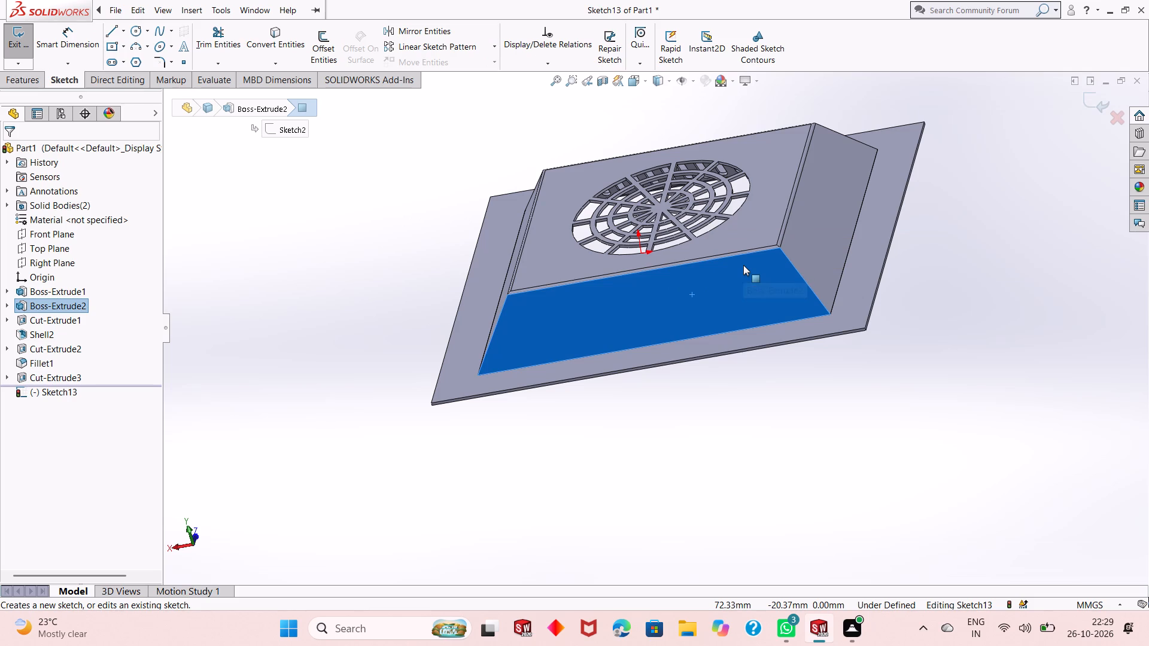
key("ctrl+8")
scroll(611, 450, "up", 1)
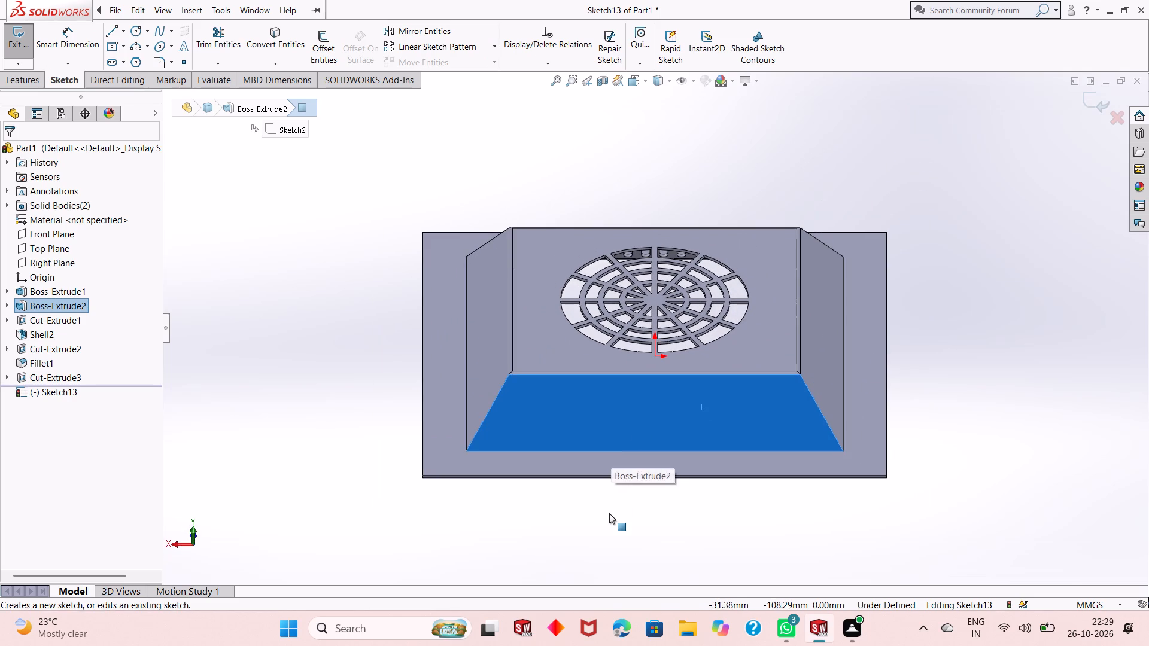
left_click(609, 513)
scroll(619, 385, "down", 1)
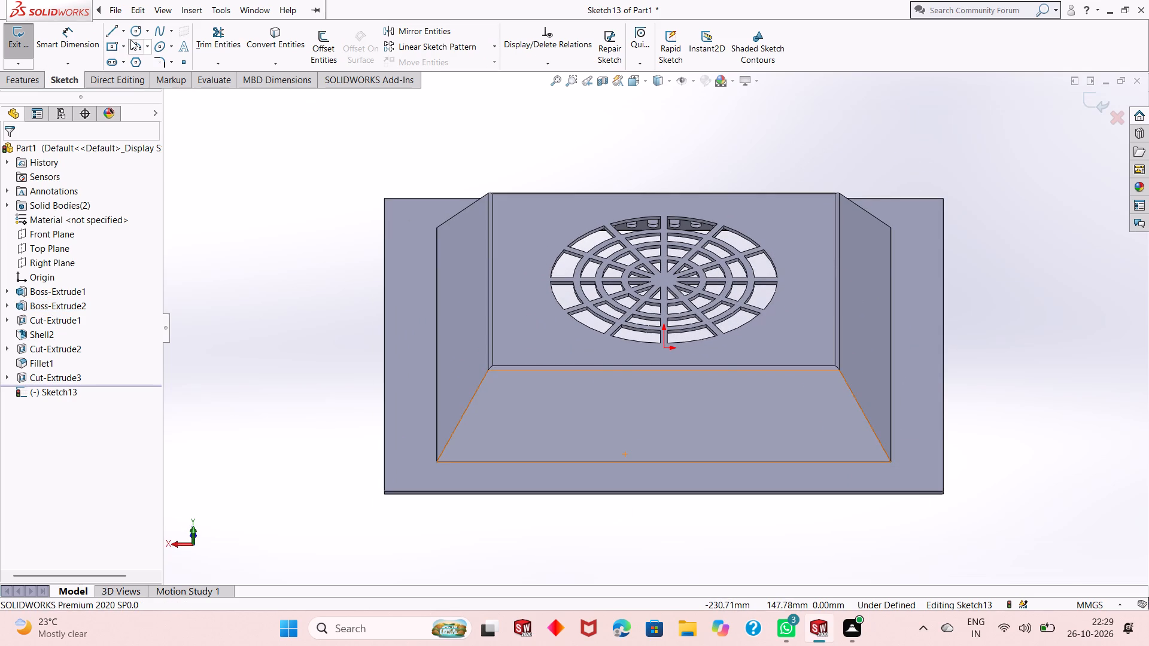
Sketch two vertical straight slots about 26 mm long, one near each end of the sloped face, about 5.5 mm and 7 mm wide.
left_click(117, 60)
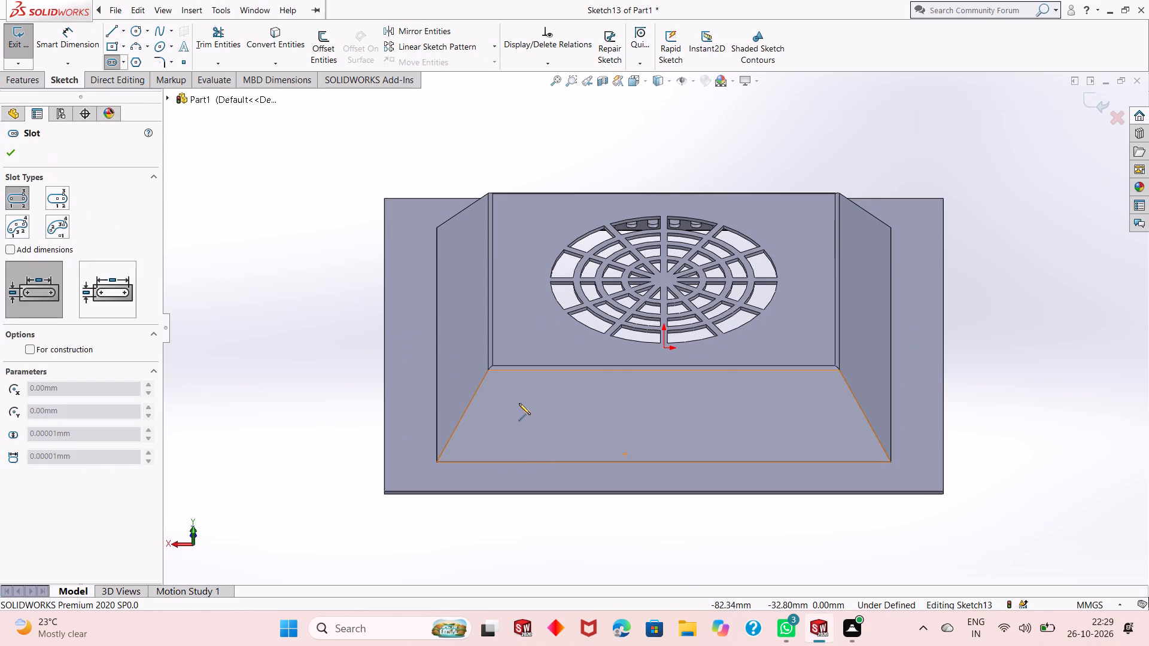
left_click(517, 398)
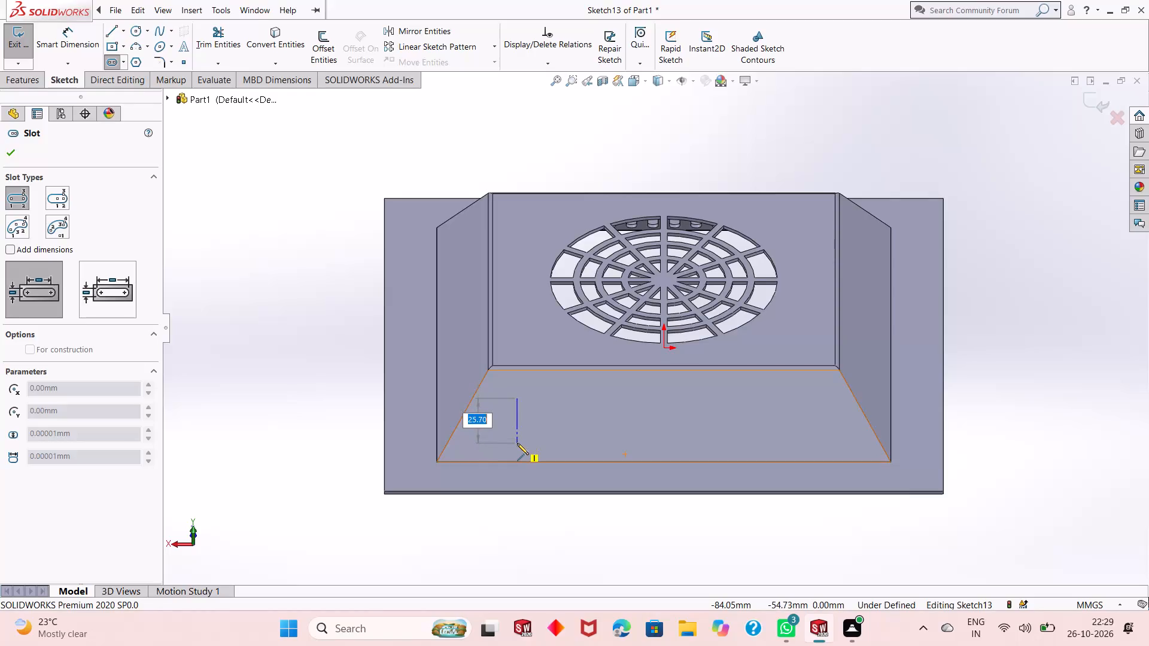
left_click(517, 444)
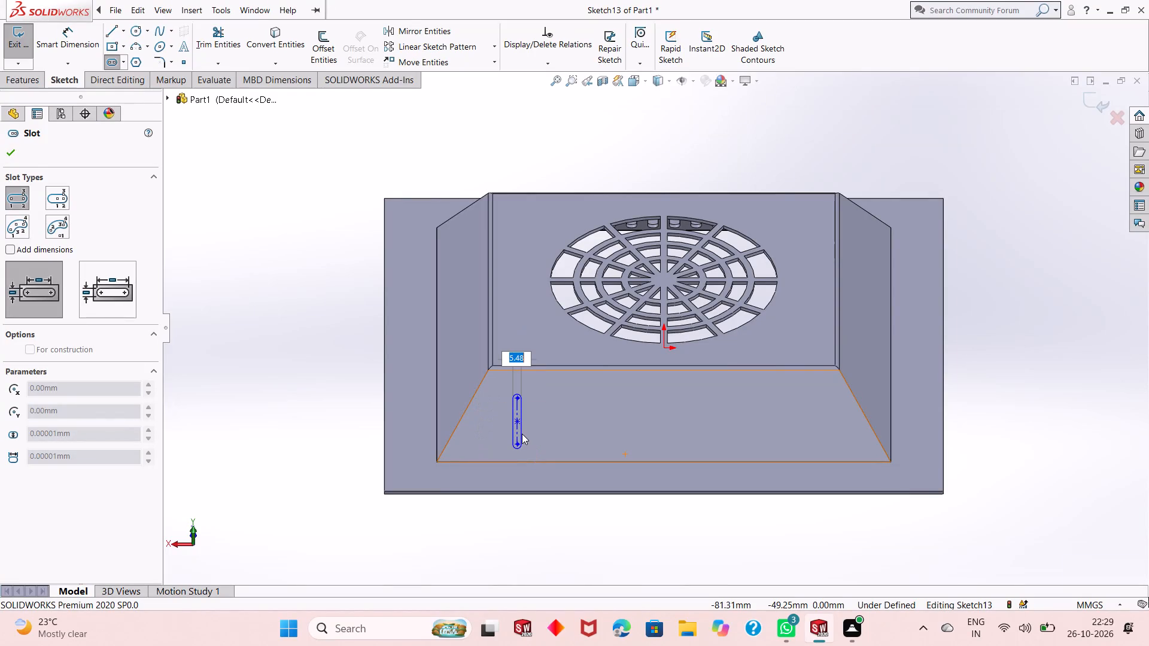
left_click(522, 434)
left_click(797, 397)
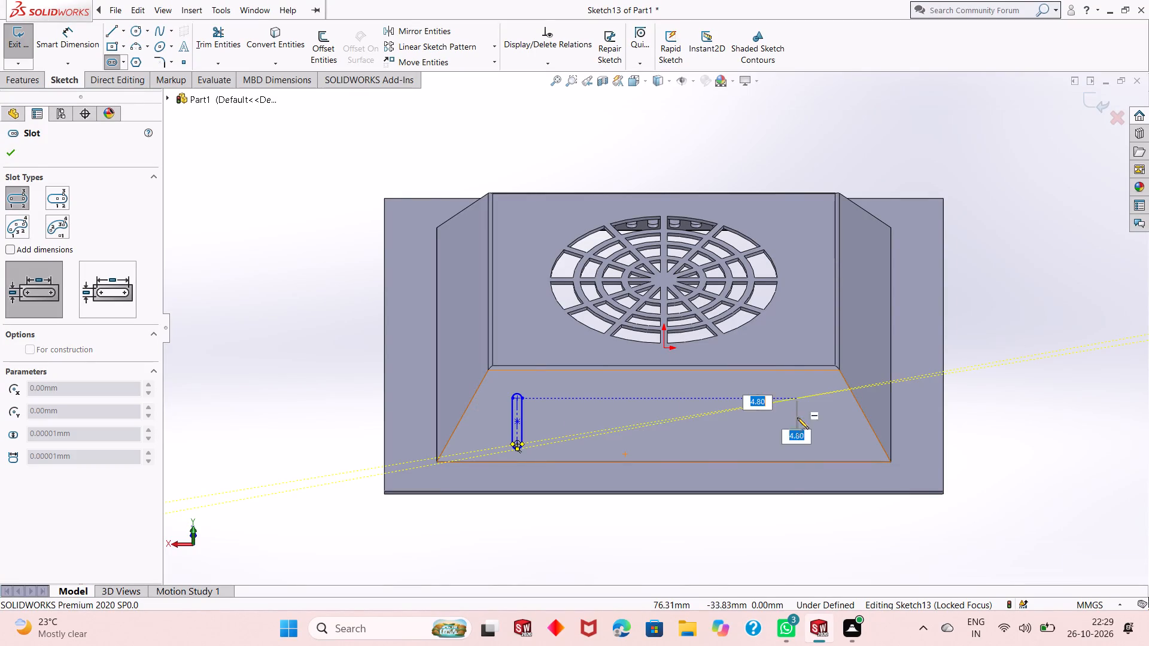
left_click(799, 443)
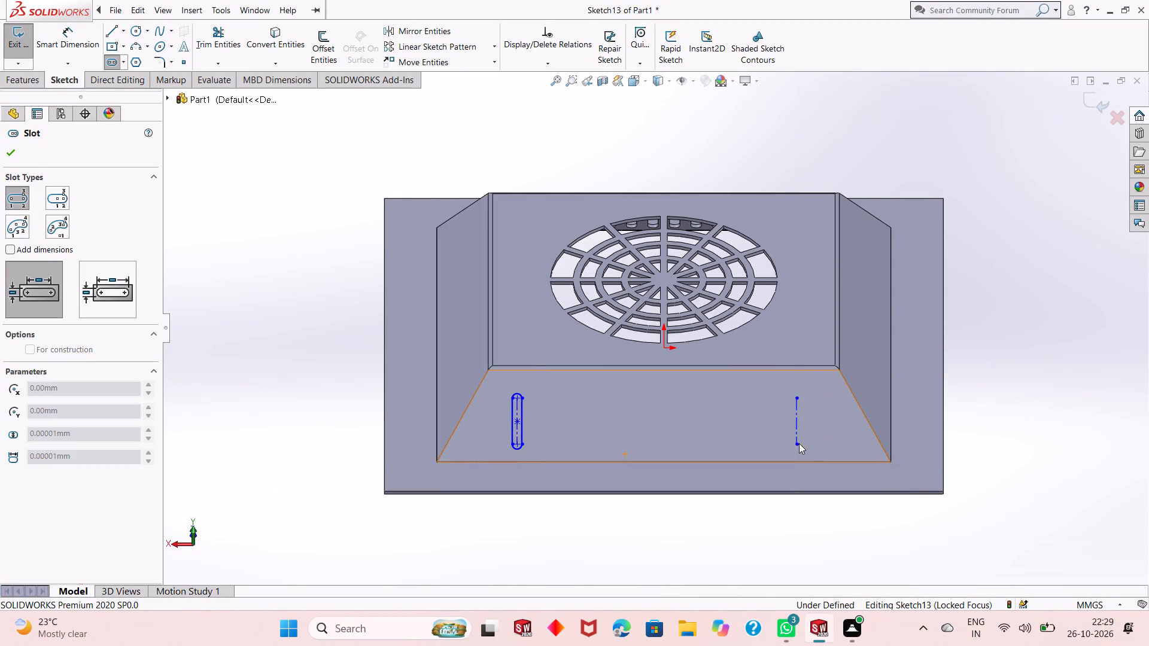
left_click(803, 426)
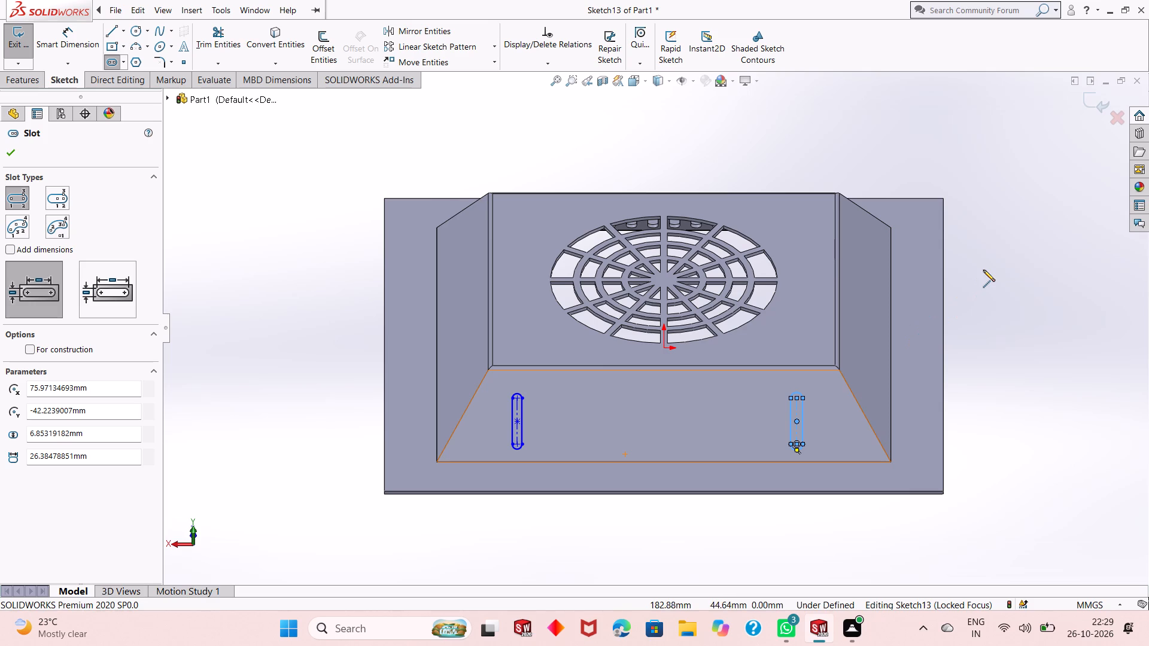
right_click(983, 270)
left_click(986, 278)
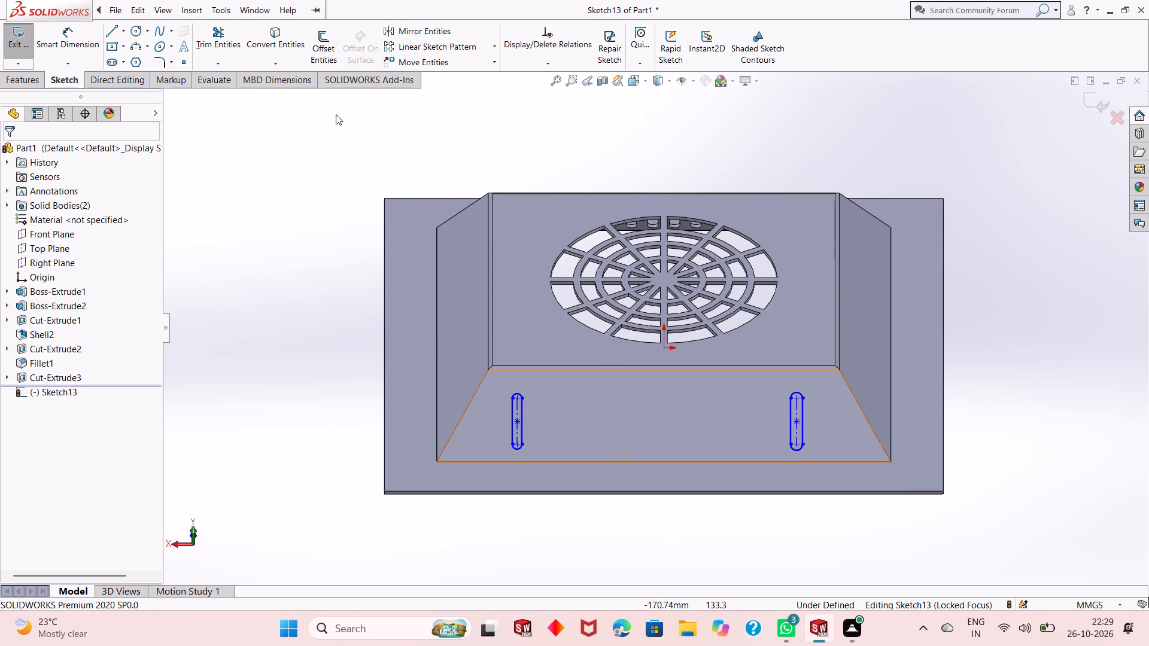
Dimension the left slot's upper arc centre 15 mm below the sloped face's top edge.
left_click(72, 44)
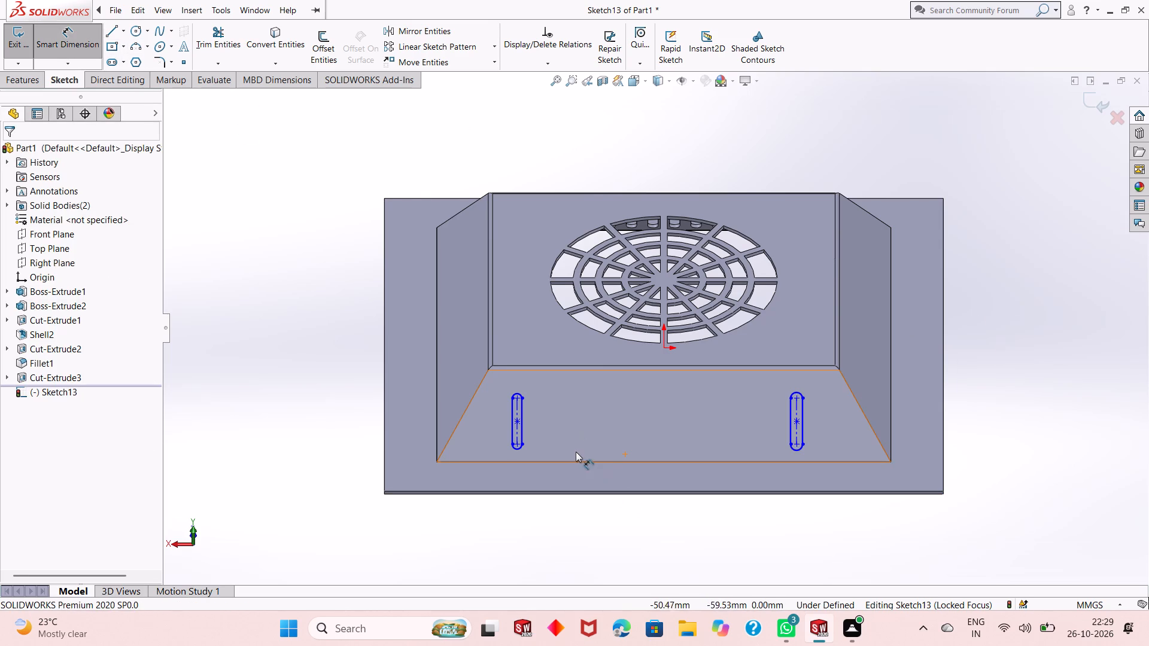
scroll(575, 452, "down", 2)
left_click(494, 321)
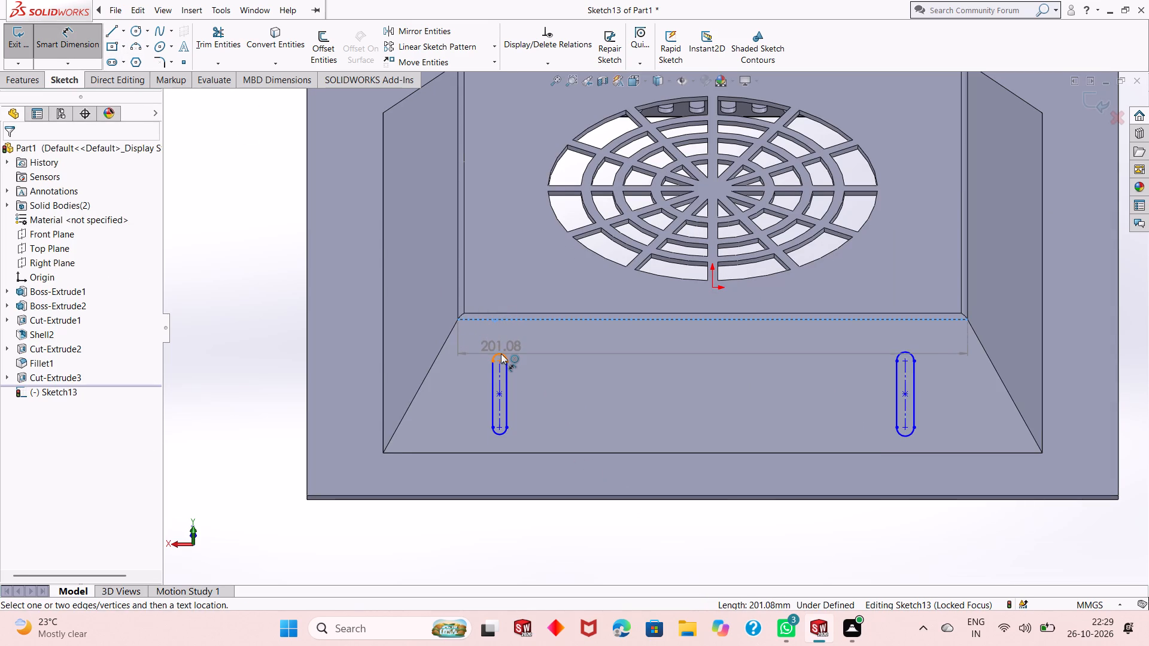
left_click(499, 359)
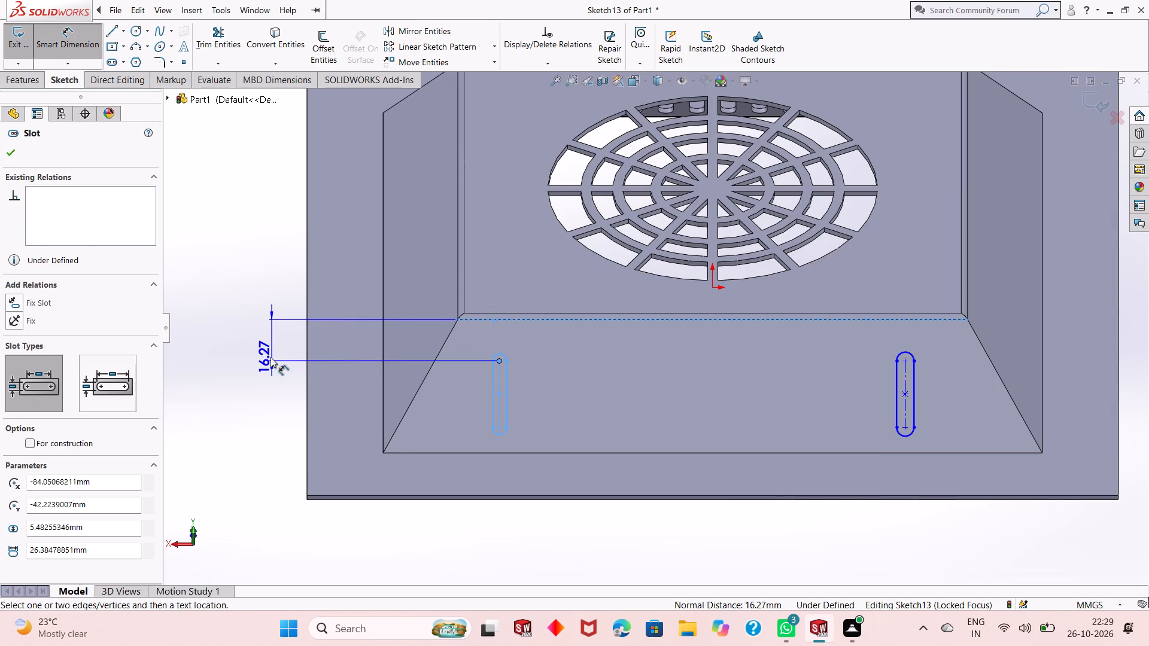
left_click(270, 357)
type("15")
key("Return")
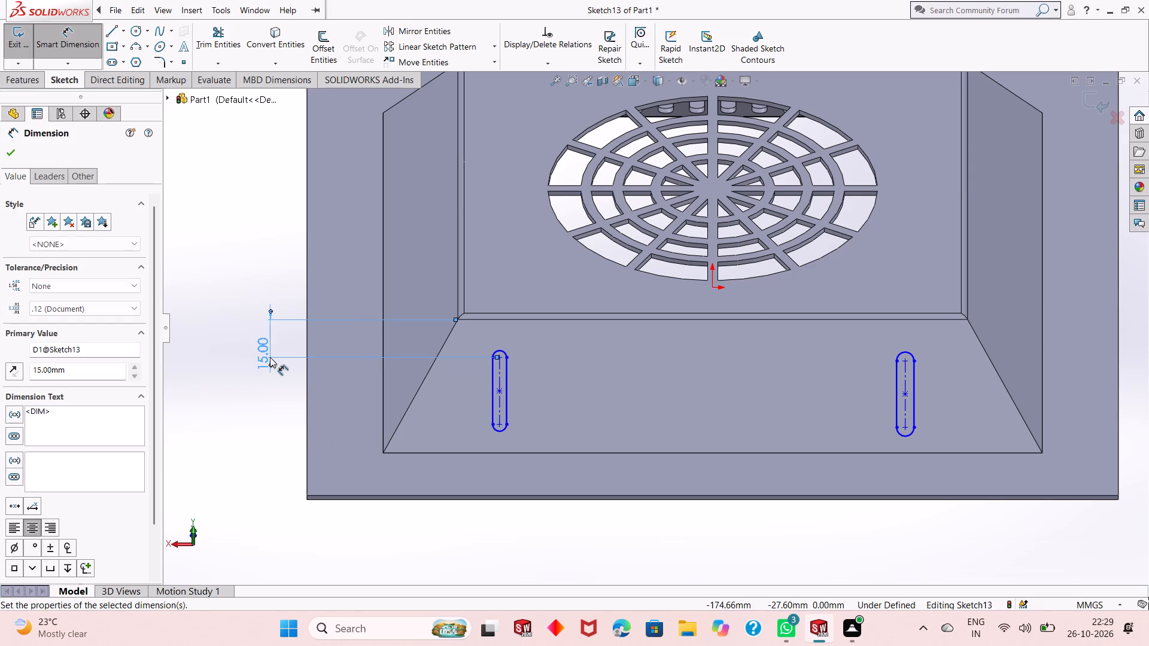
Dimension the left slot with a 30 mm centre-to-centre length and a 3 mm end radius.
left_click(500, 374)
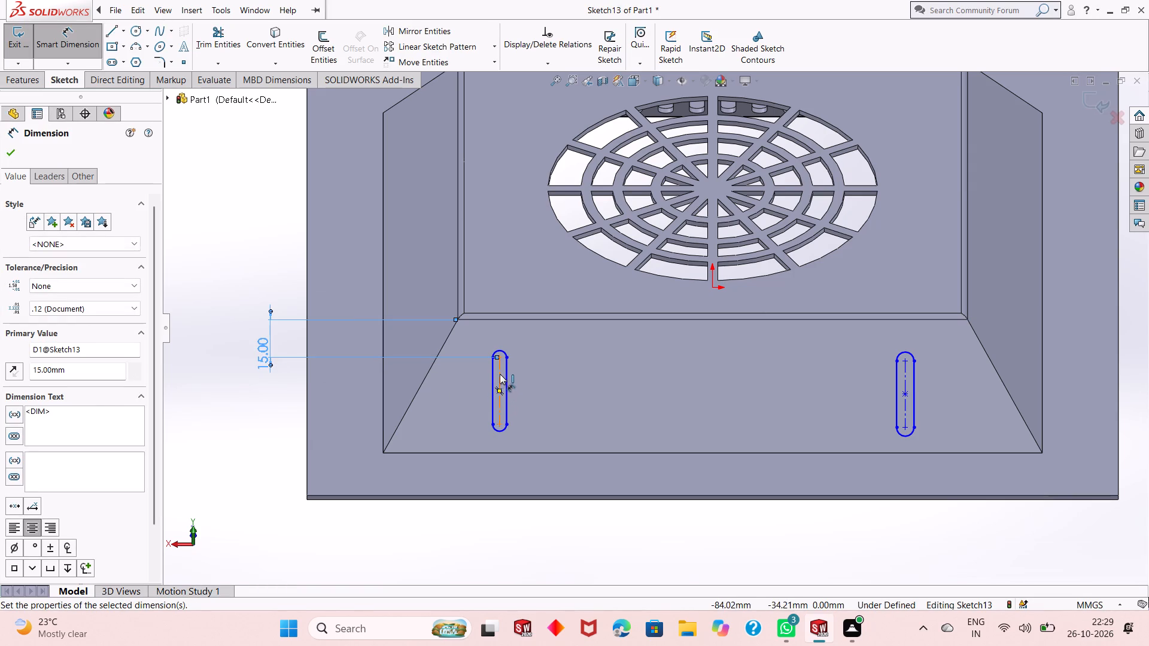
left_click(203, 420)
type("30")
key("Return")
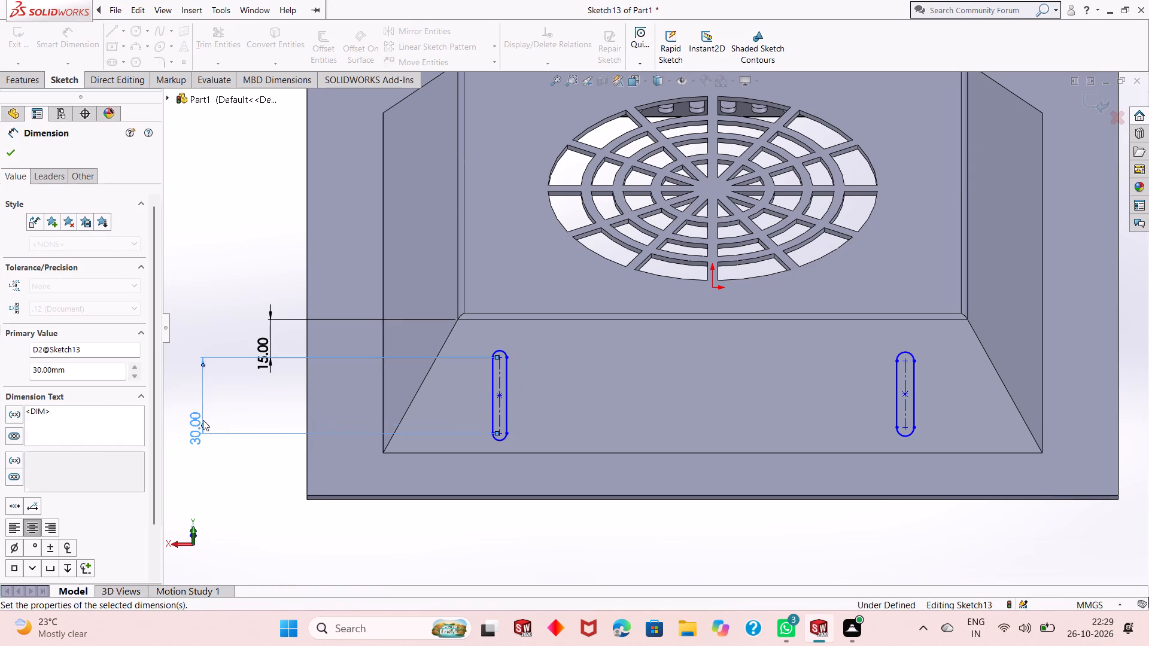
left_click(495, 440)
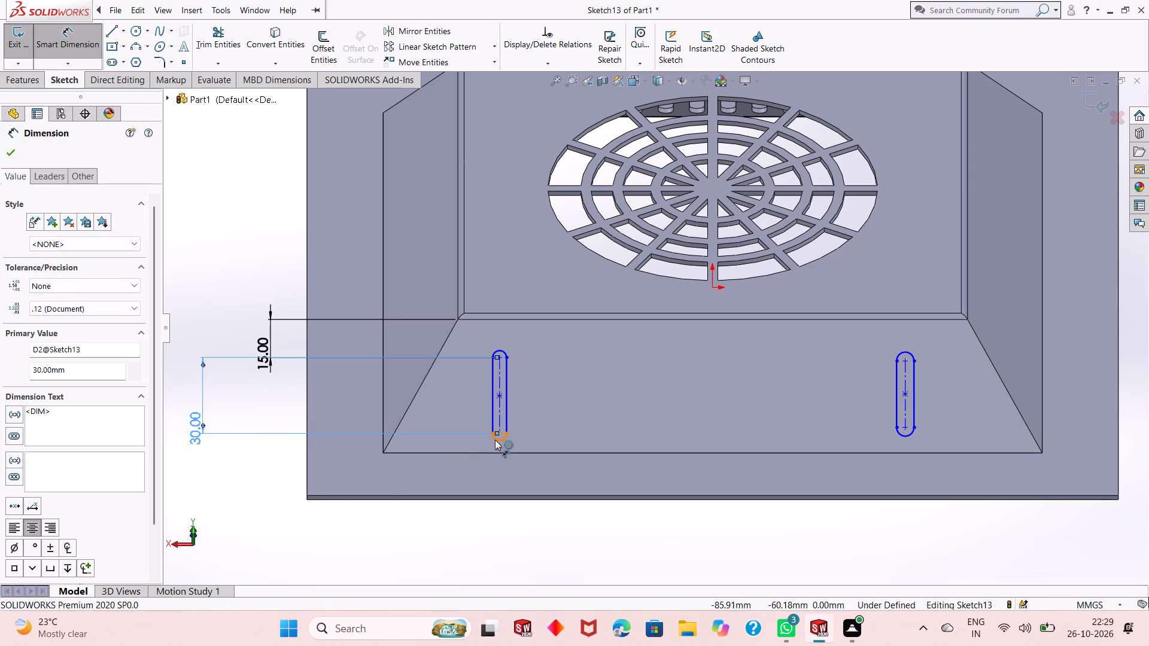
left_click(244, 536)
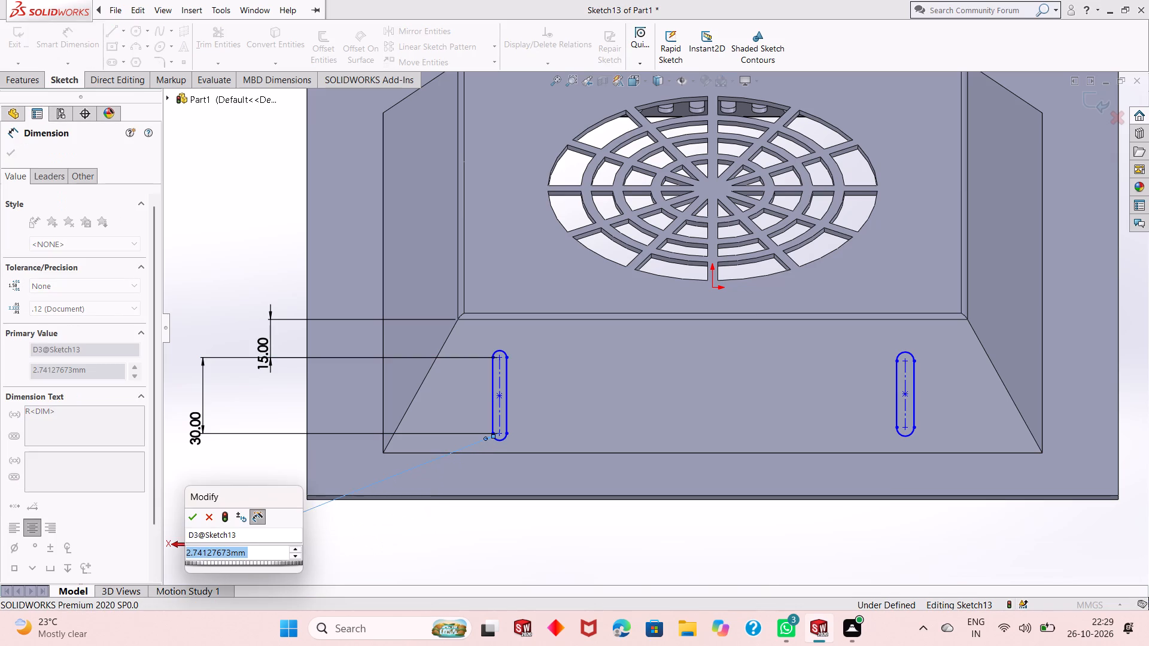
key("3")
key("Return")
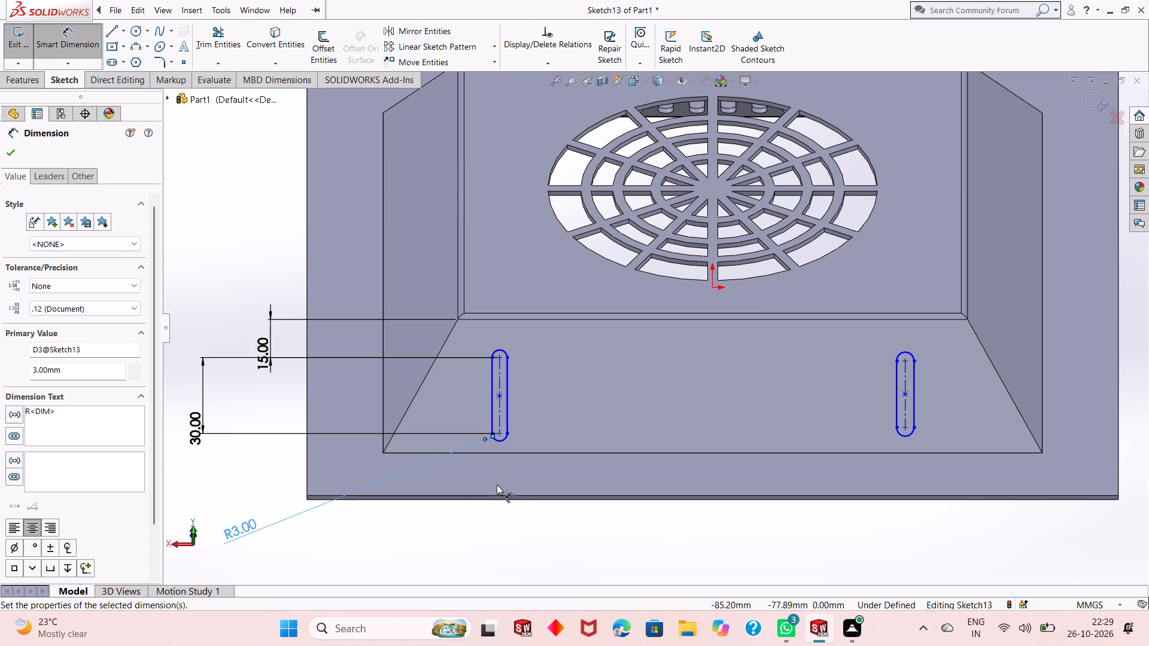
Dimension the left slot's centreline 80 mm horizontally from the origin.
scroll(509, 451, "up", 1)
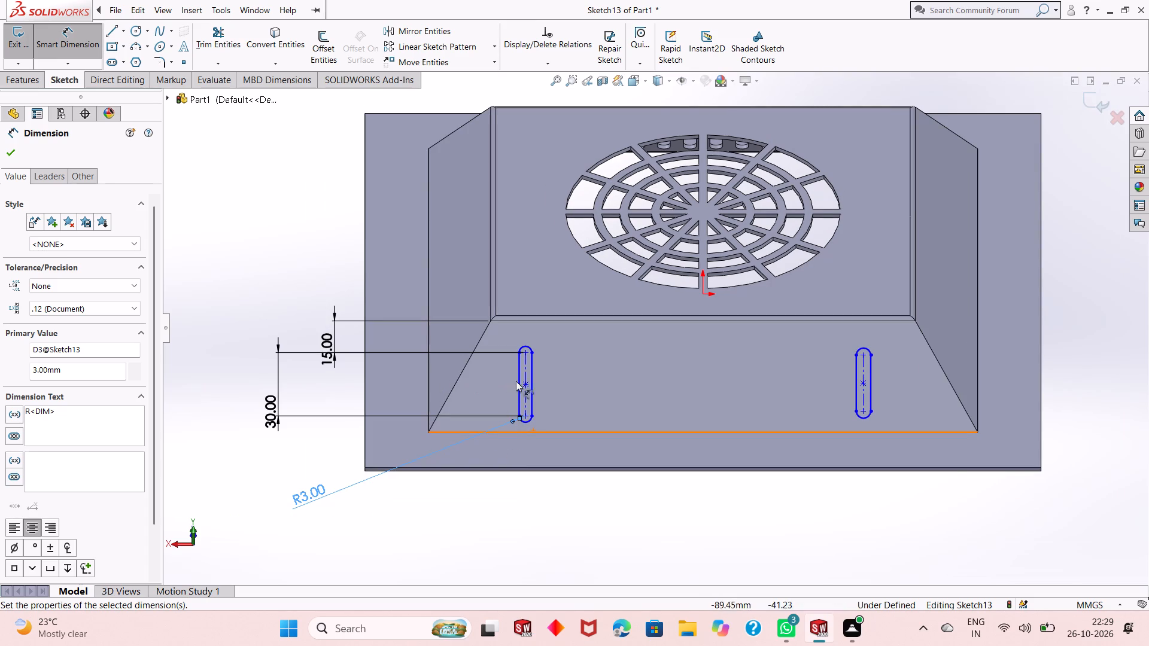
left_click(525, 377)
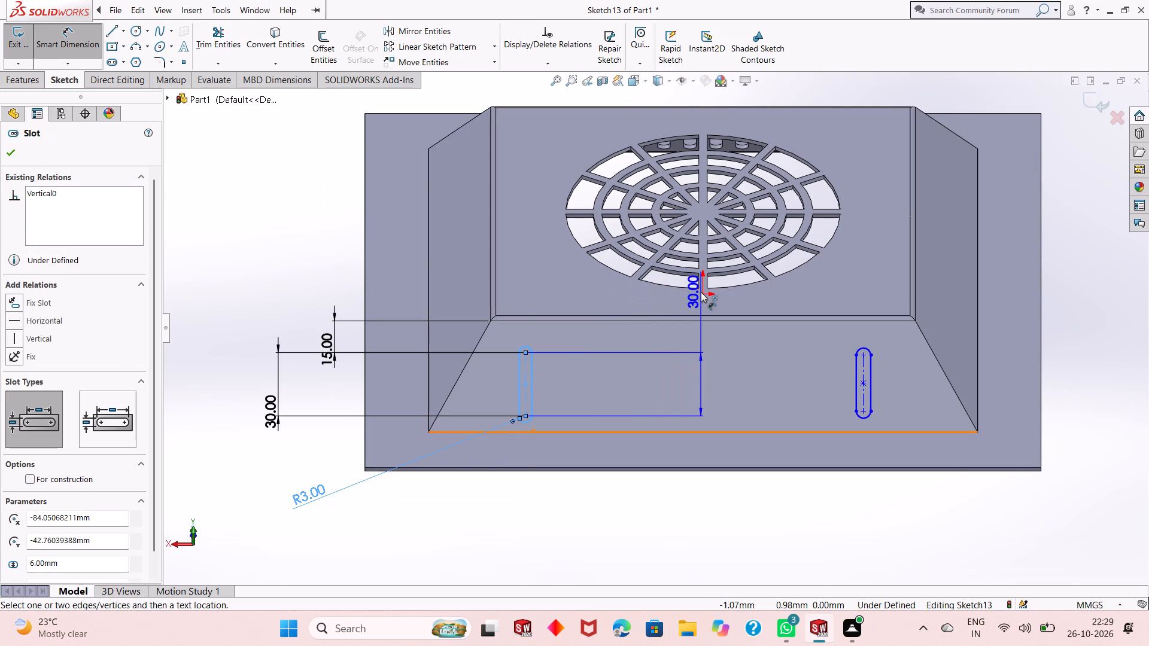
left_click(701, 292)
left_click(592, 533)
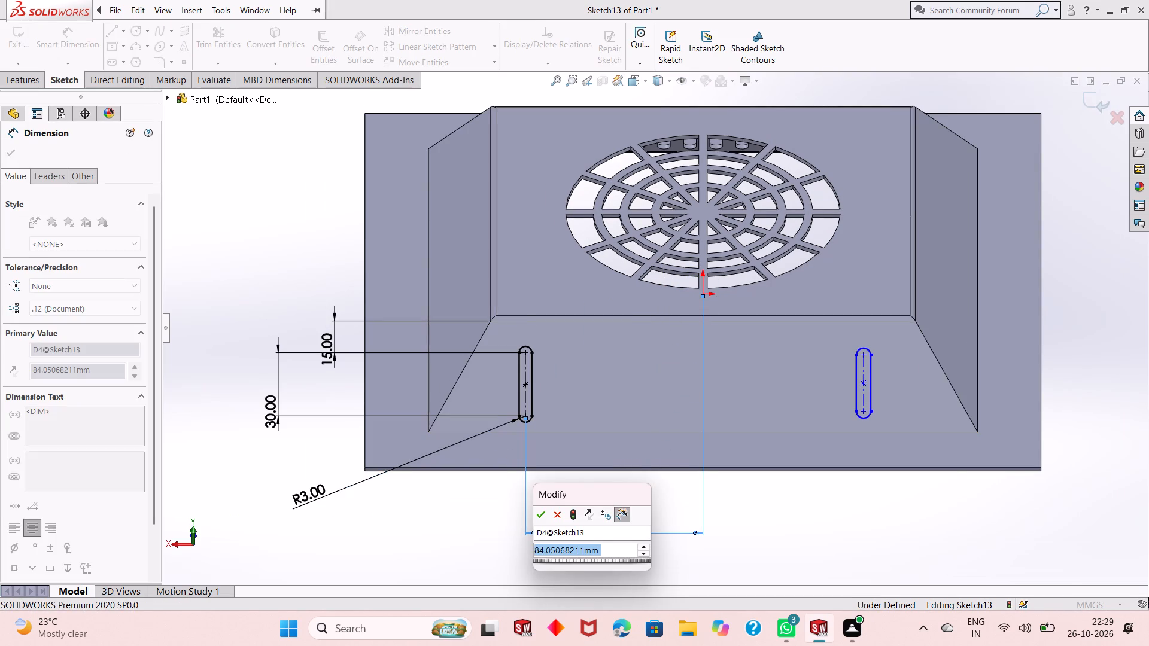
type("80")
key("Return")
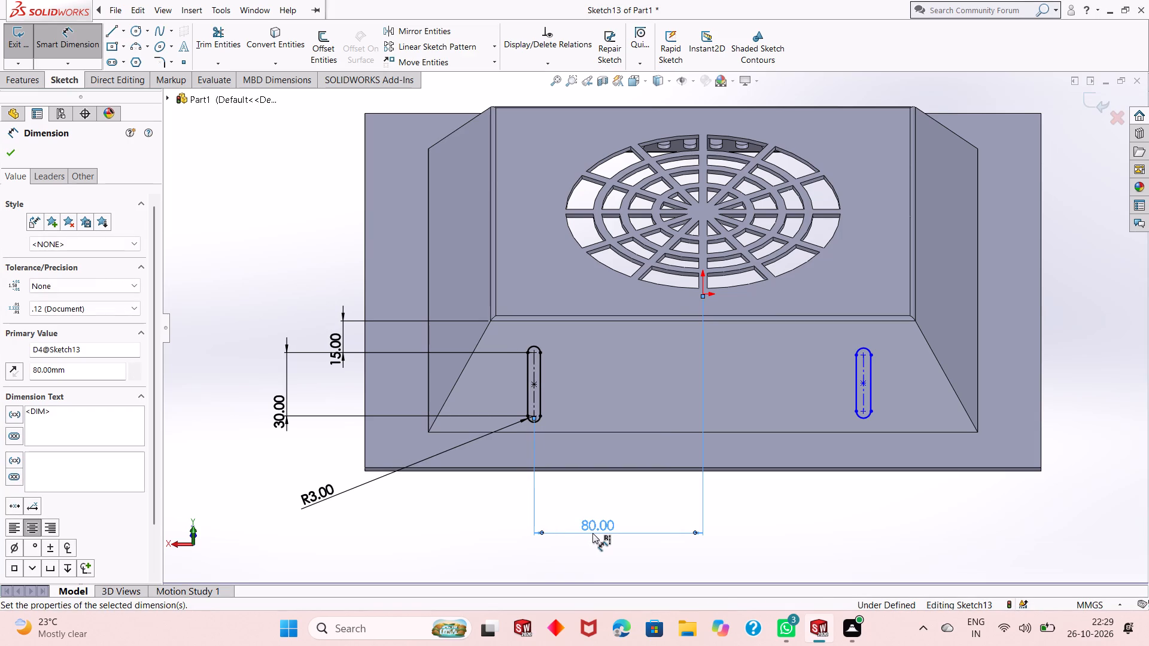
scroll(592, 534, "up", 2)
right_click(974, 317)
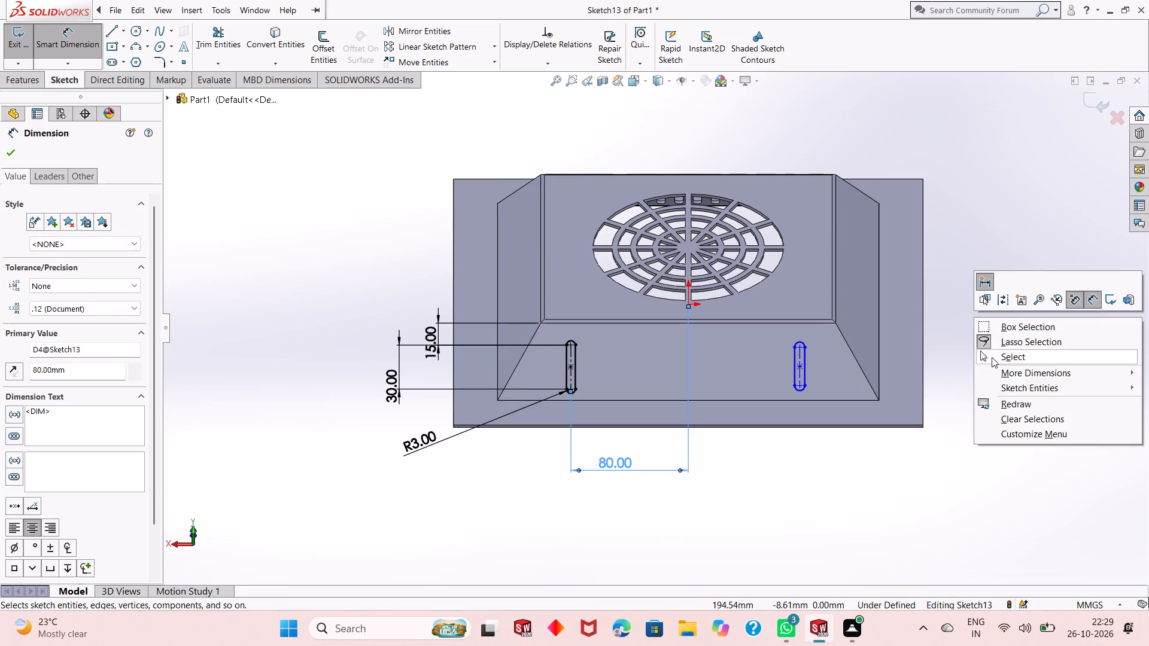
left_click(992, 358)
Dimension the right slot's centreline 80 mm horizontally from the origin.
scroll(768, 367, "down", 1)
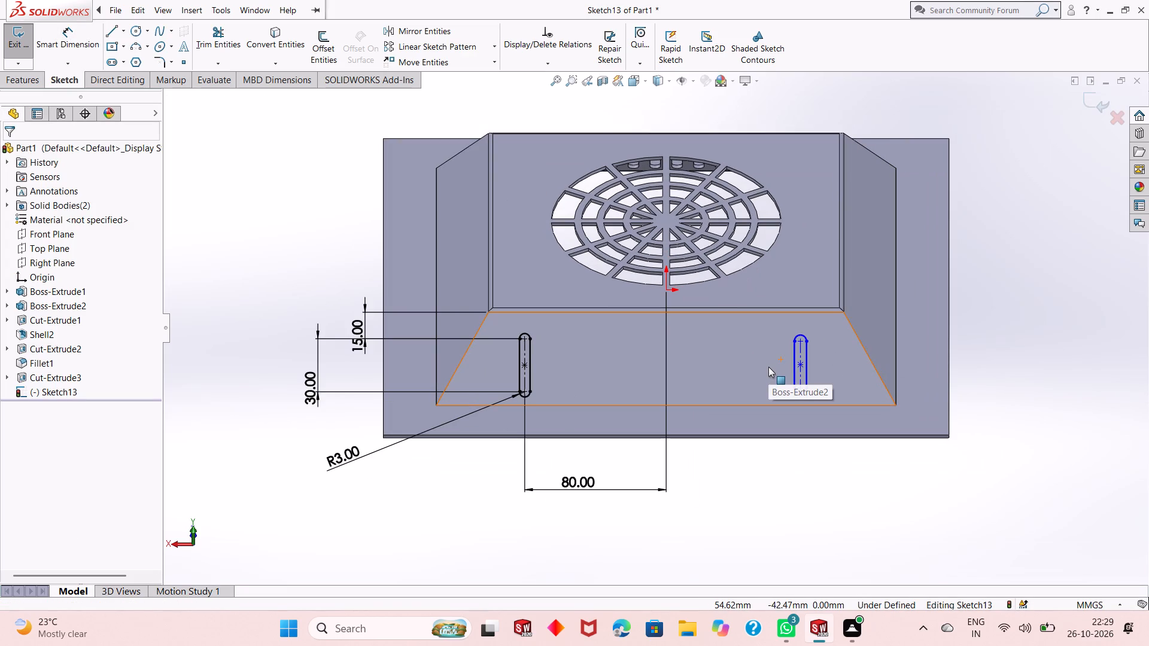
left_click(89, 42)
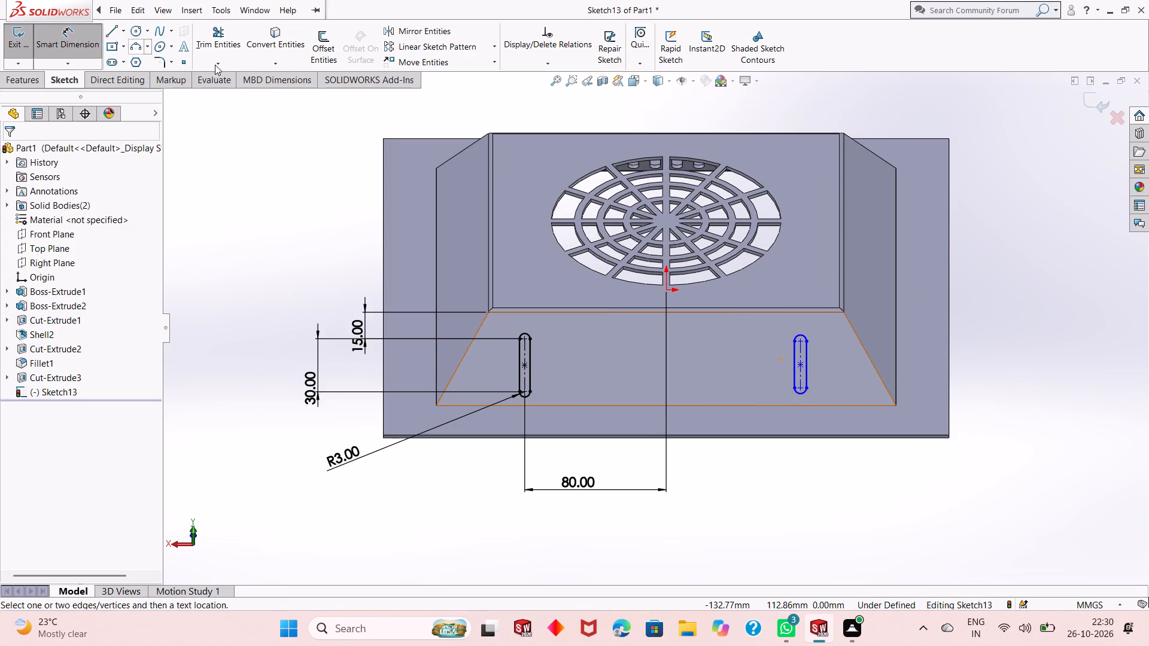
left_click(667, 293)
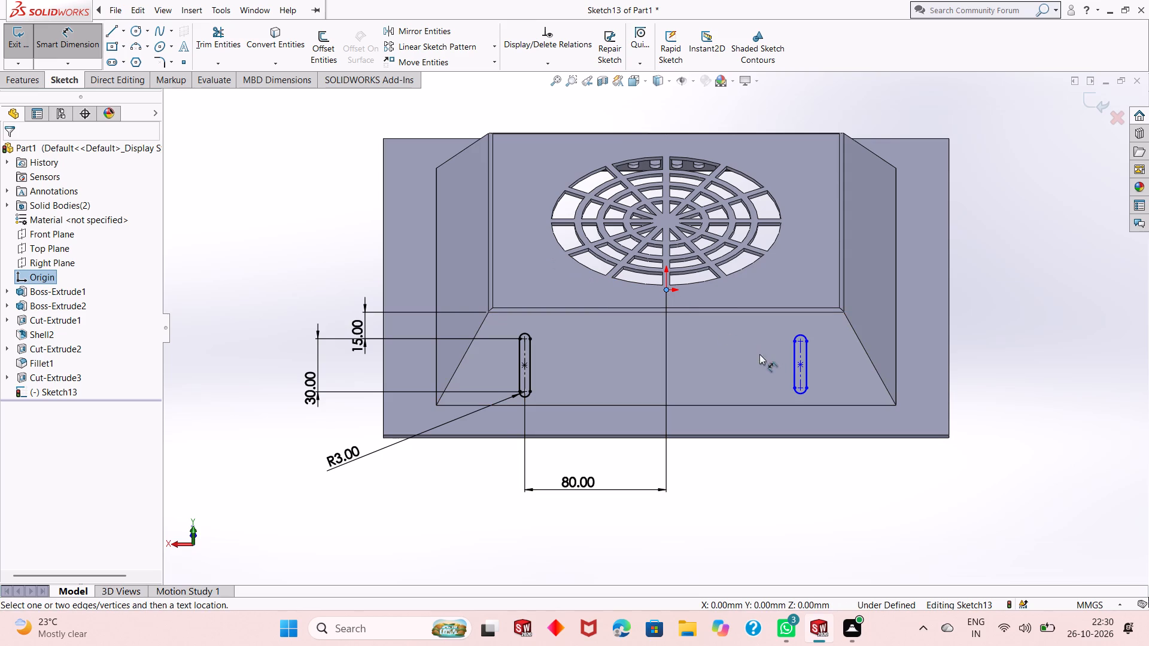
left_click(801, 353)
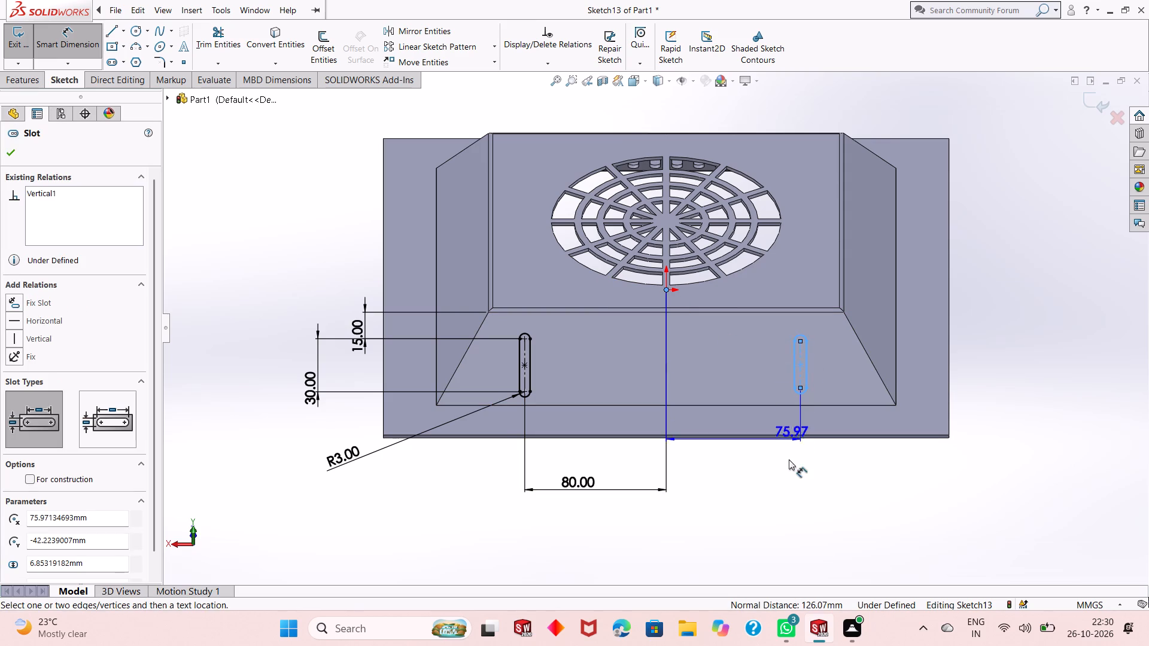
left_click(770, 514)
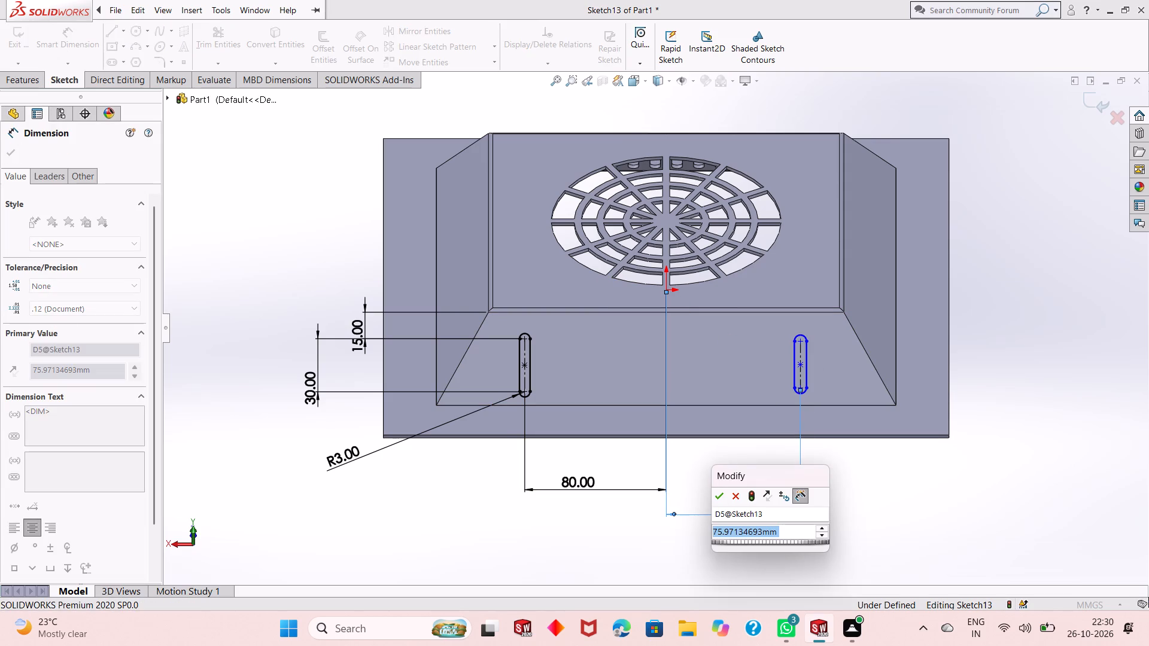
type("80")
key("Return")
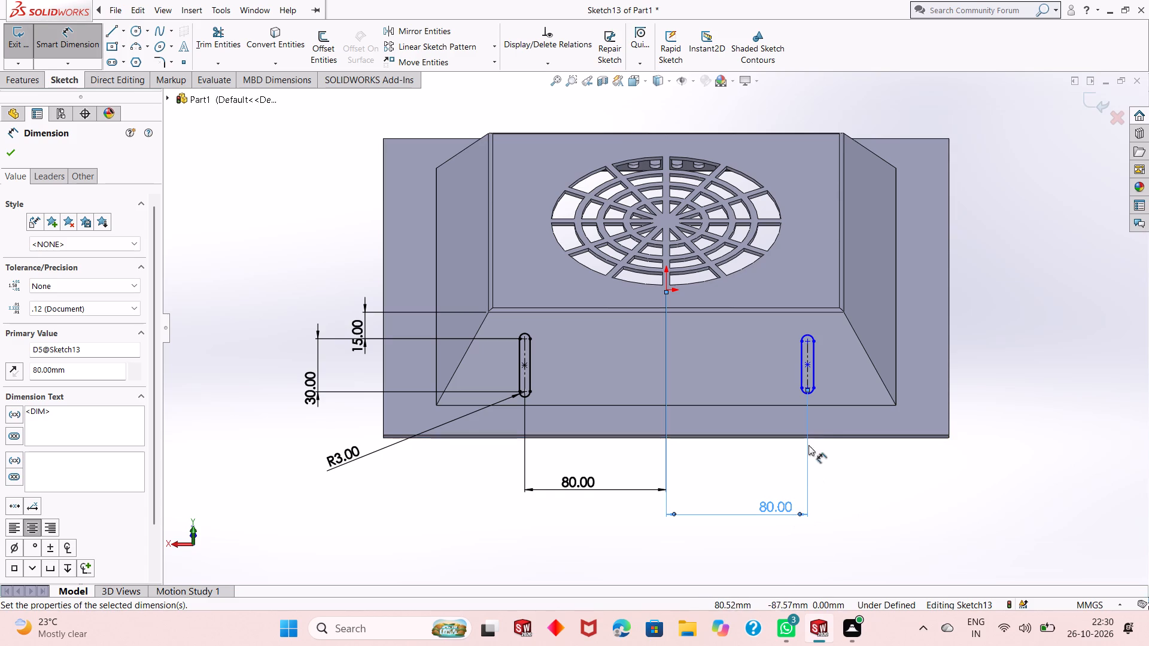
right_click(901, 492)
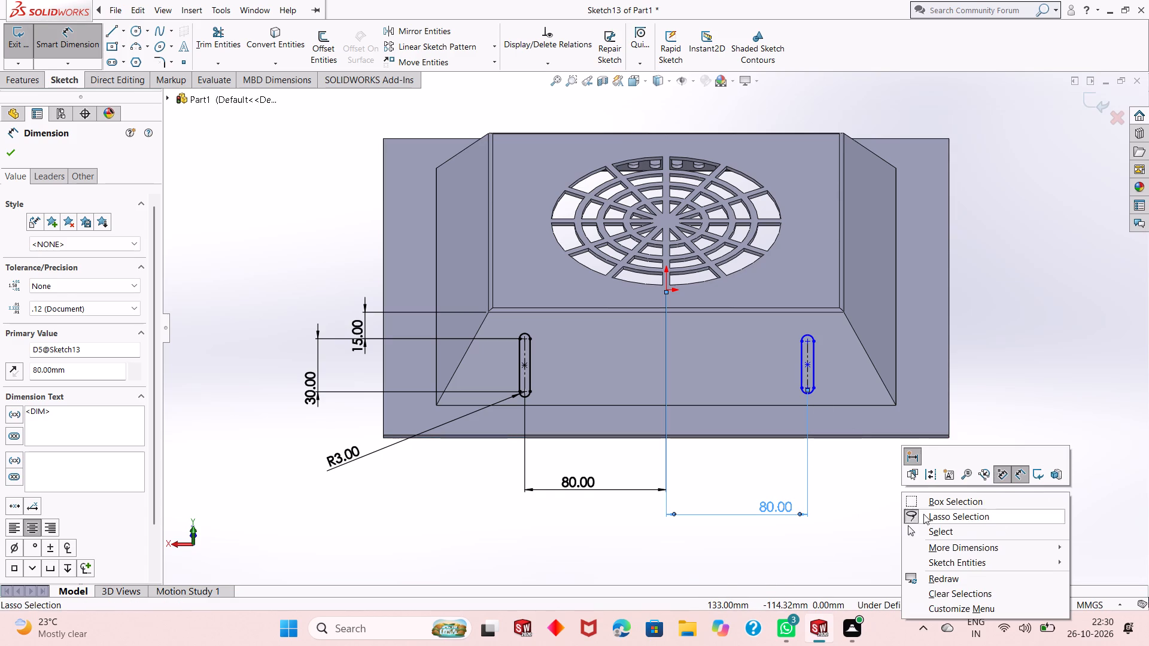
left_click(926, 526)
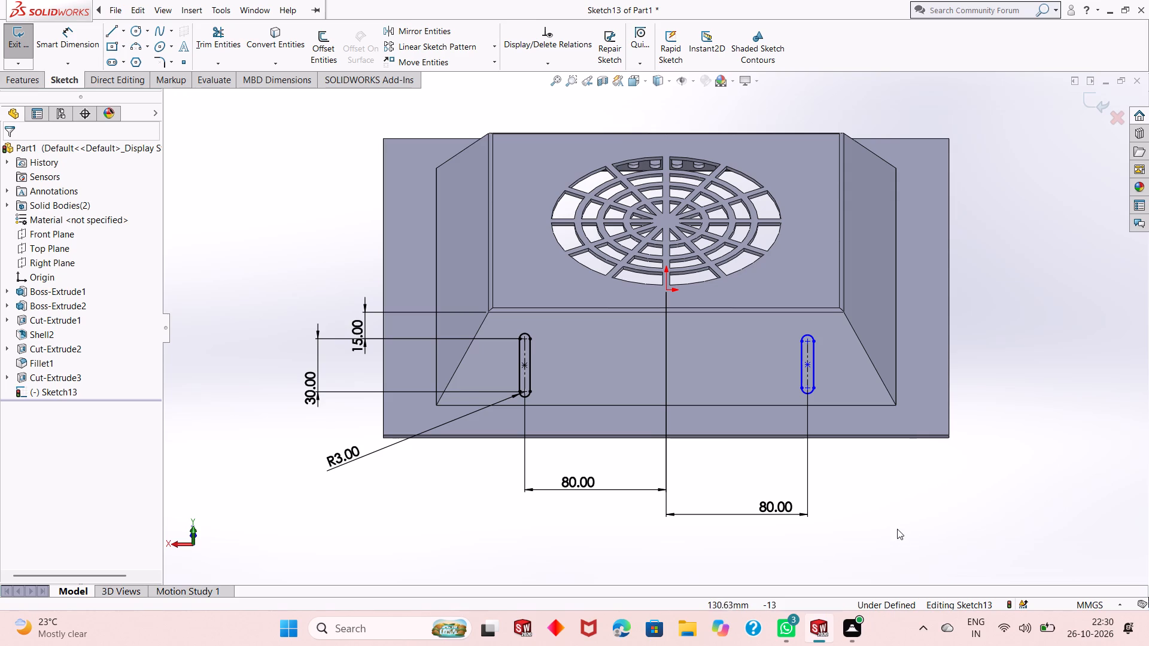
Add a horizontal relation between the upper arc centres of the right and left slots.
scroll(814, 361, "down", 4)
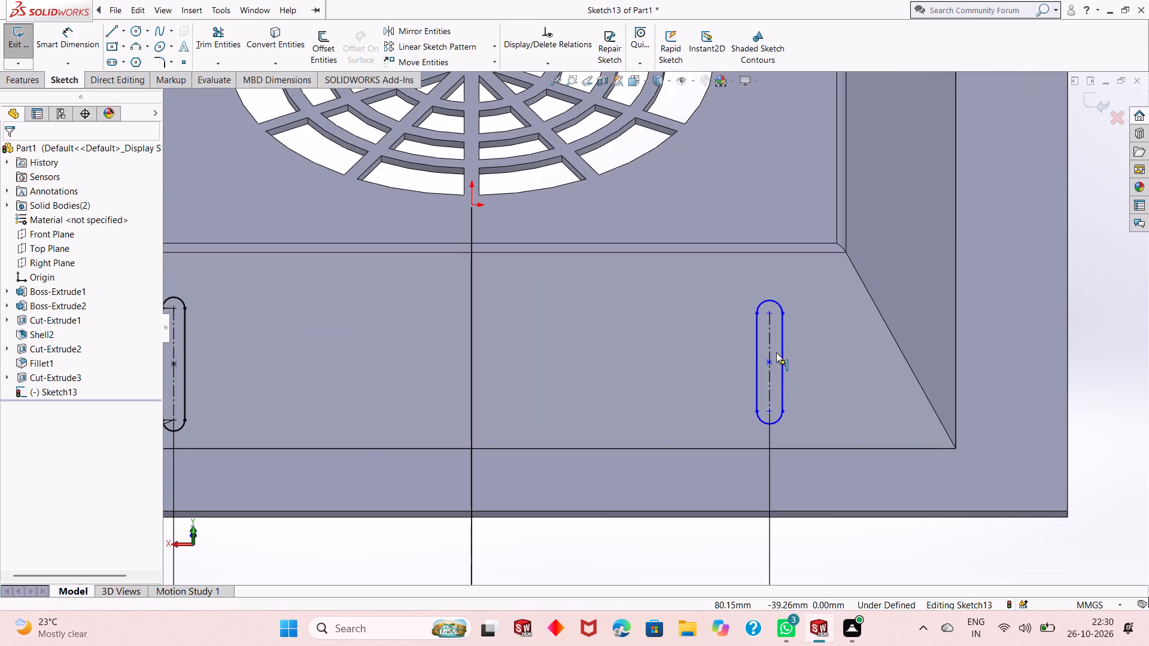
scroll(774, 352, "down", 2)
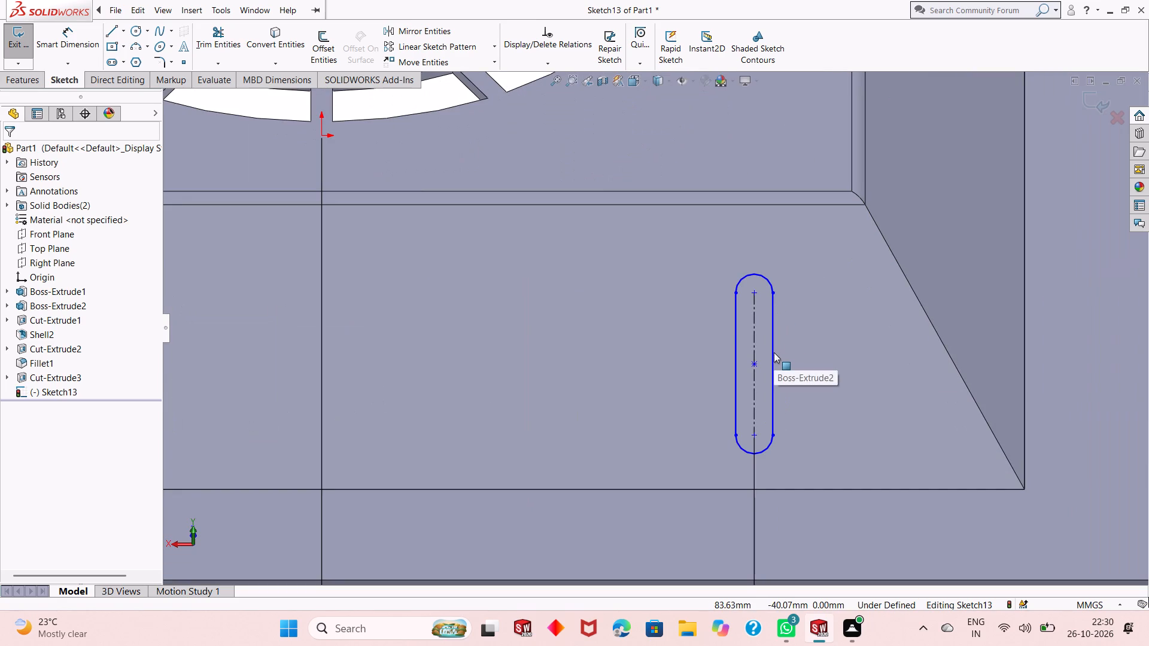
left_click(755, 295)
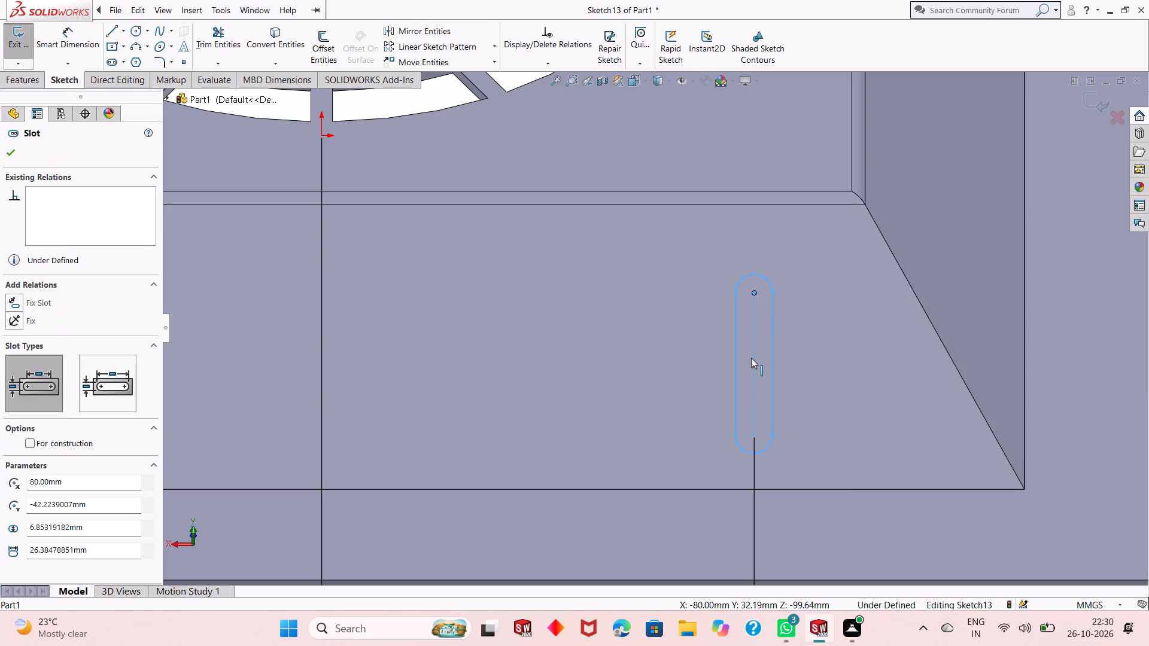
scroll(751, 359, "up", 4)
scroll(323, 331, "down", 3)
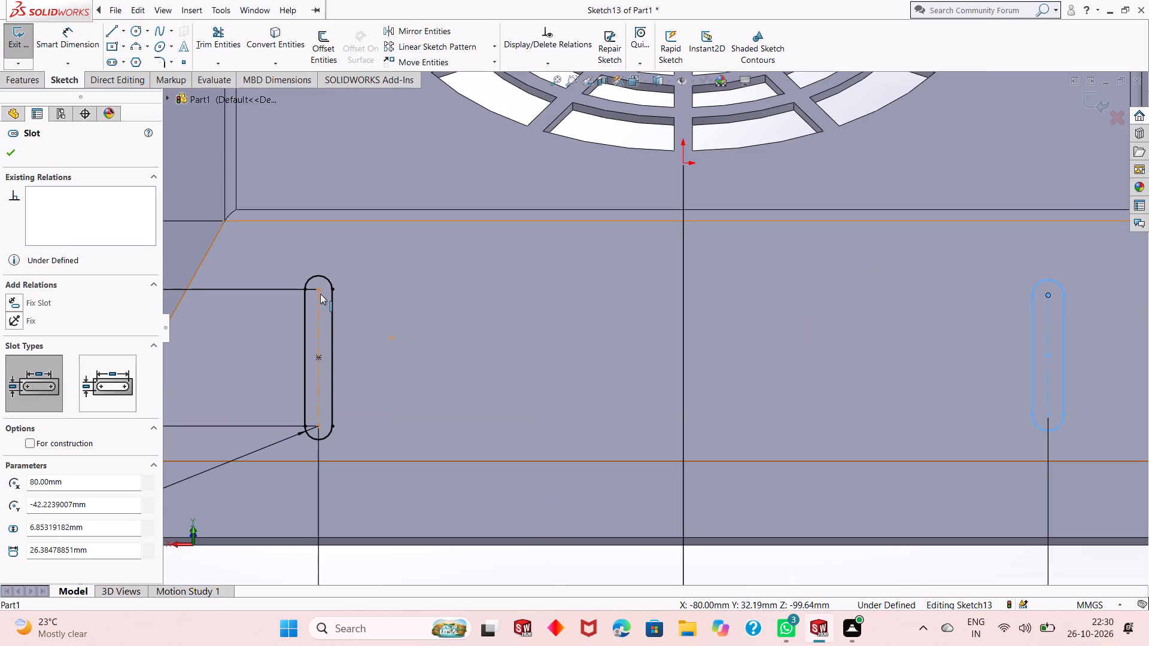
left_click(320, 290, "ctrl")
left_click(391, 243)
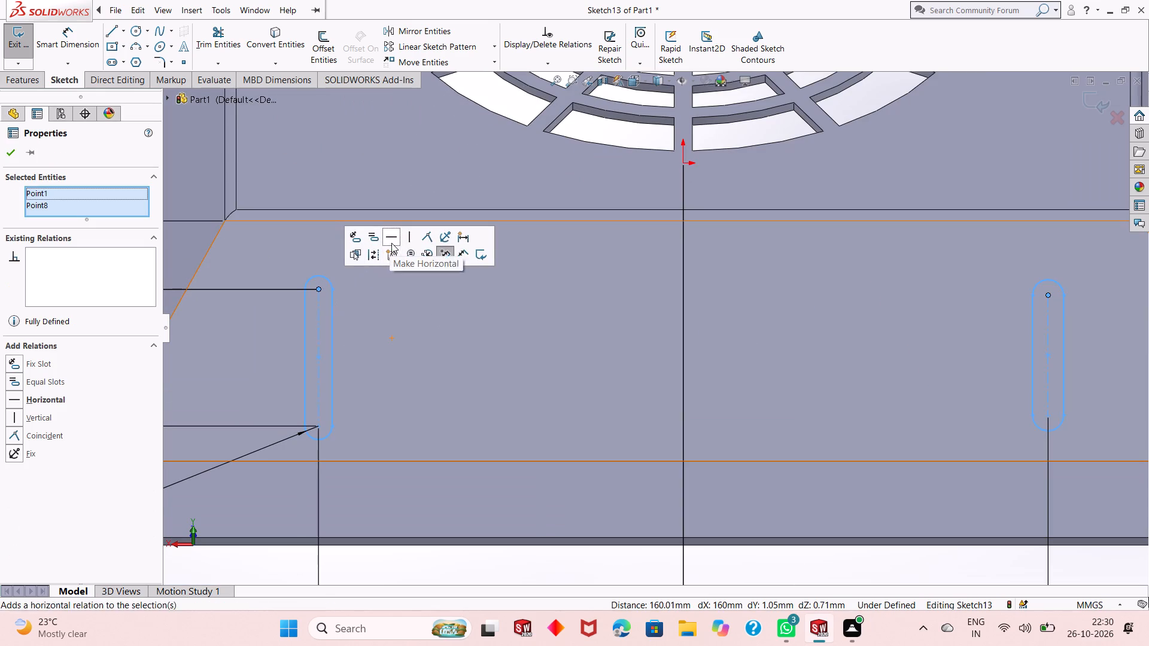
scroll(475, 409, "up", 3)
scroll(473, 374, "down", 1)
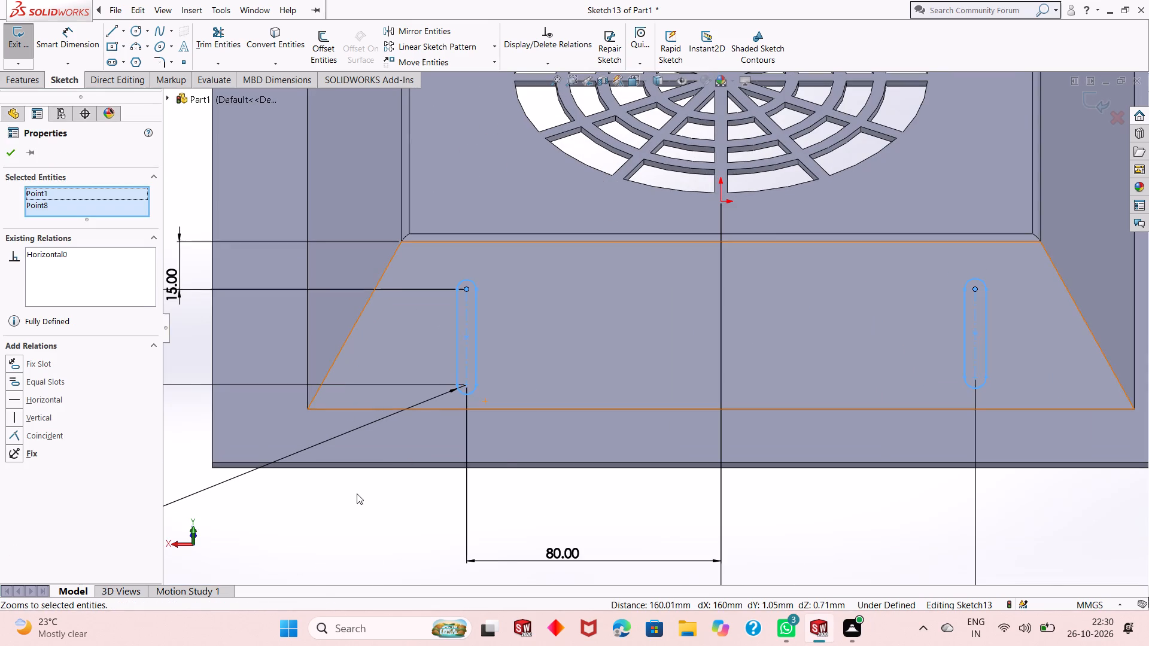
right_click(357, 494)
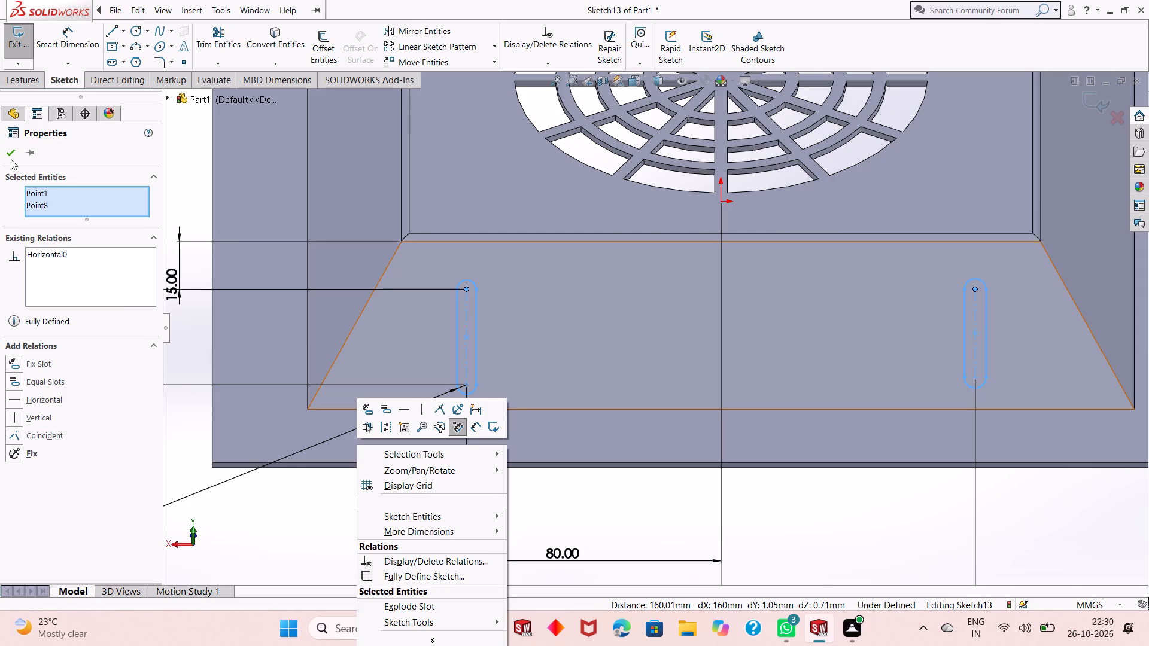
left_click(11, 148)
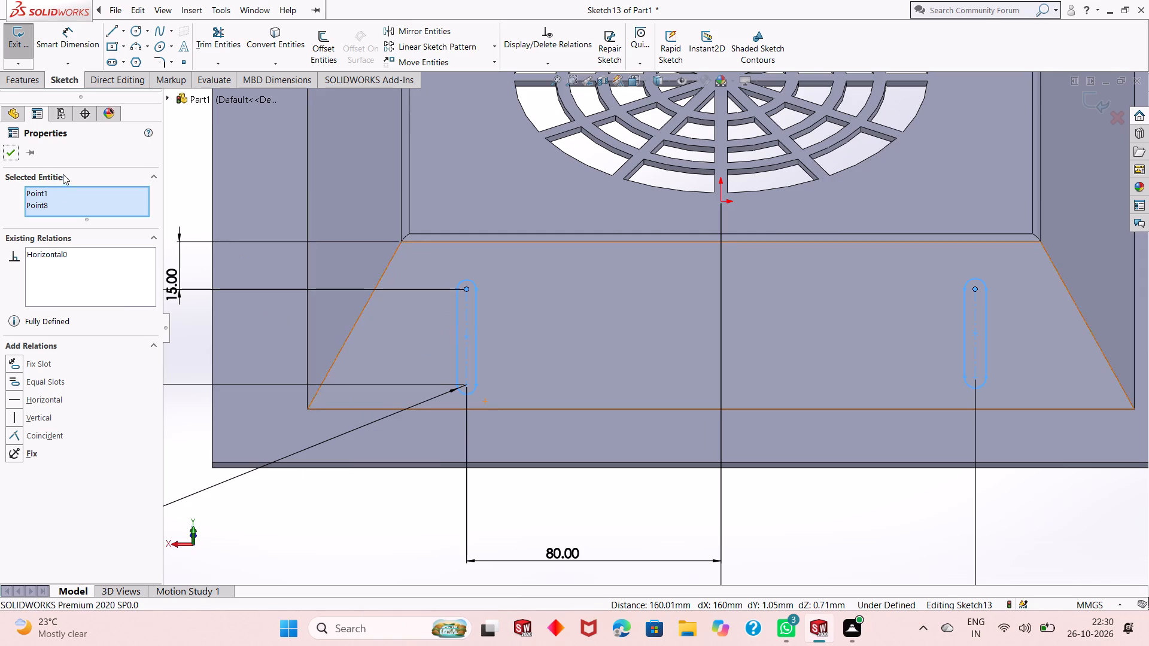
left_click(9, 152)
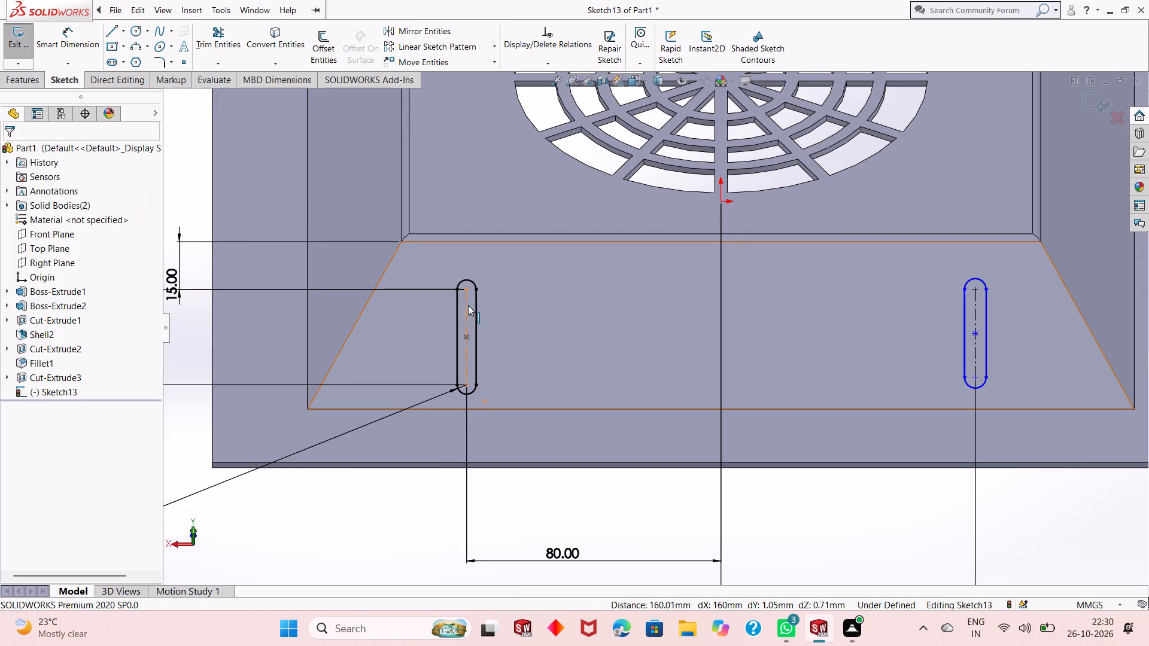
Make the two slots match with equal relations between their centrelines and between their lower end arcs.
left_click(466, 302)
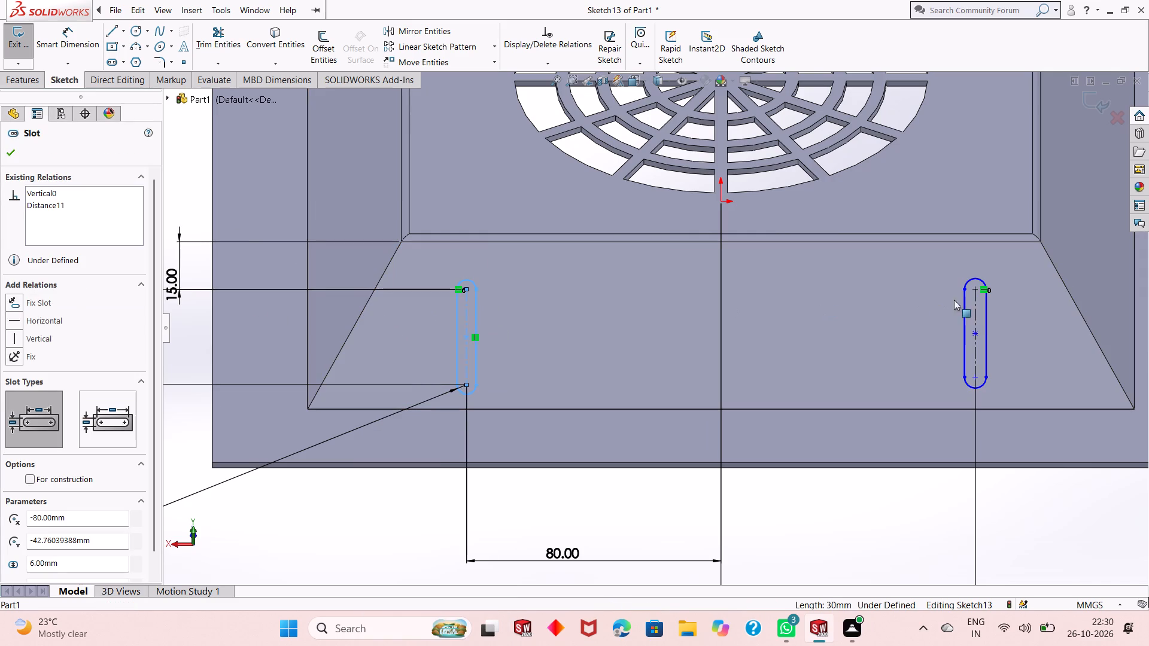
left_click(976, 317, "ctrl")
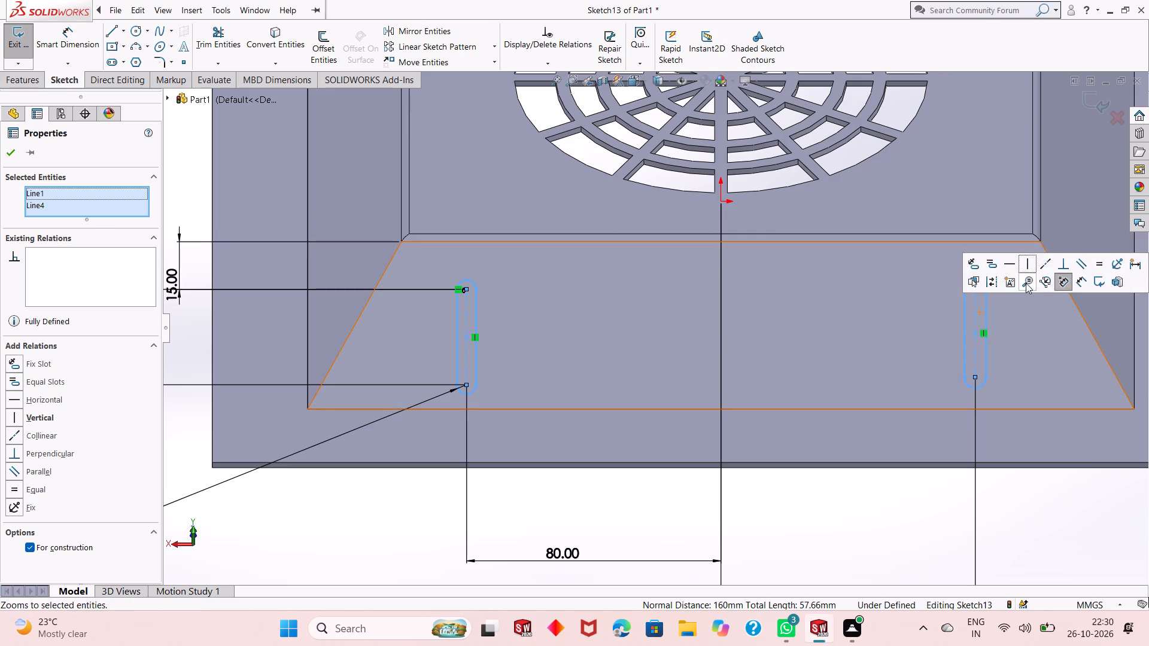
left_click(1102, 267)
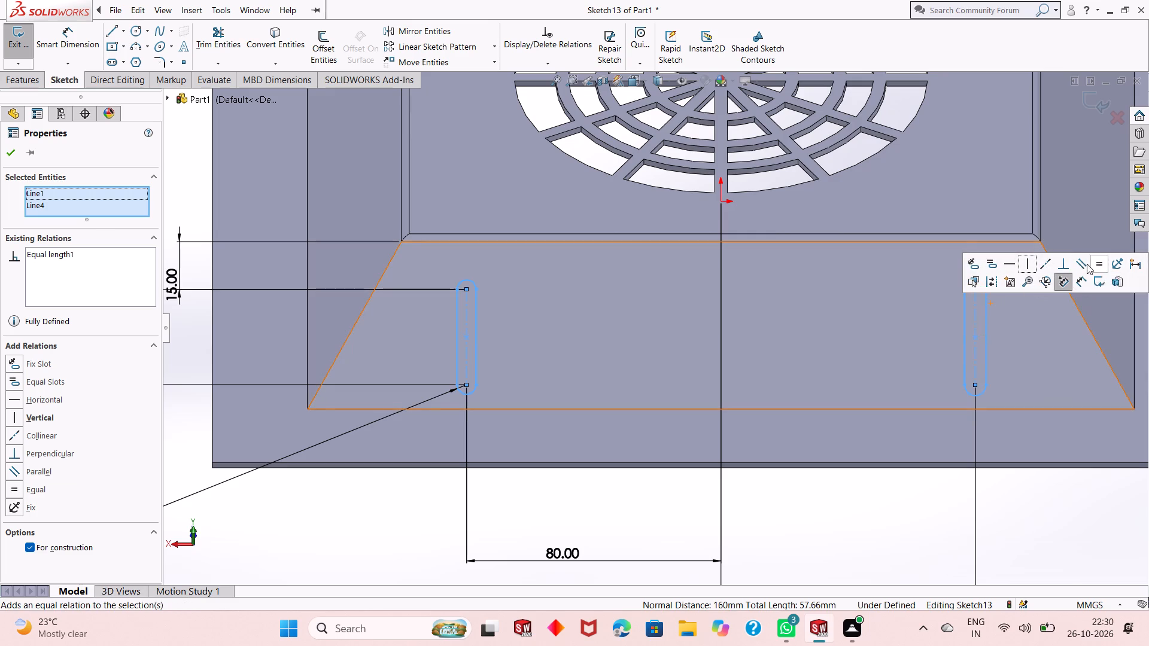
left_click(7, 147)
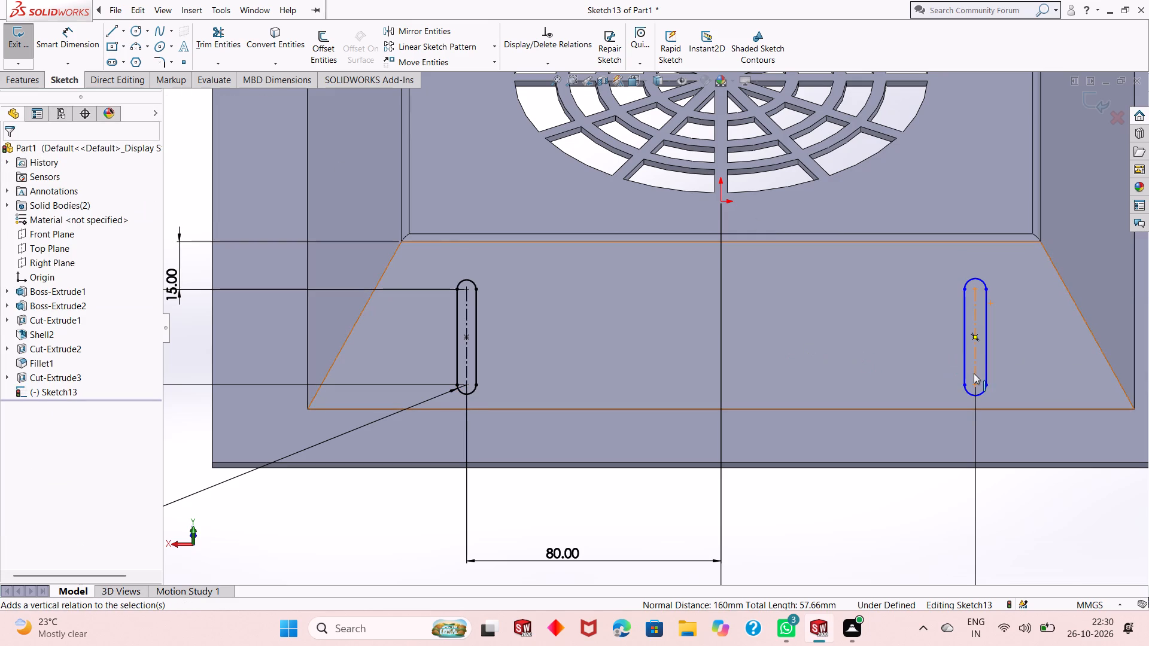
left_click(971, 394)
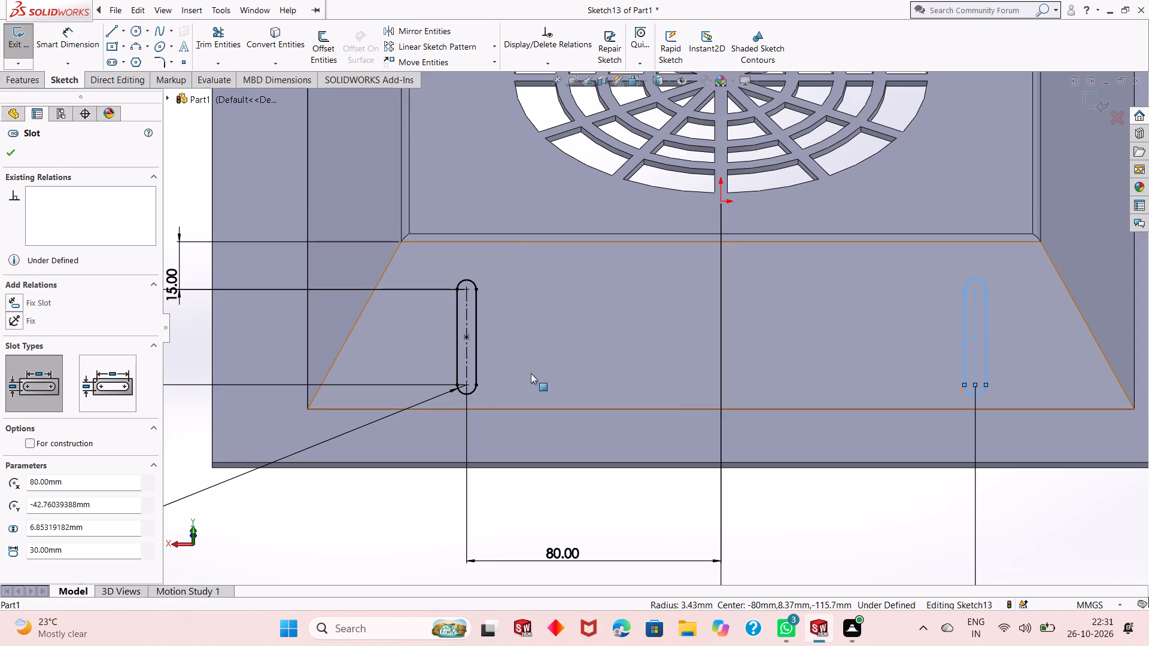
left_click(470, 391, "ctrl")
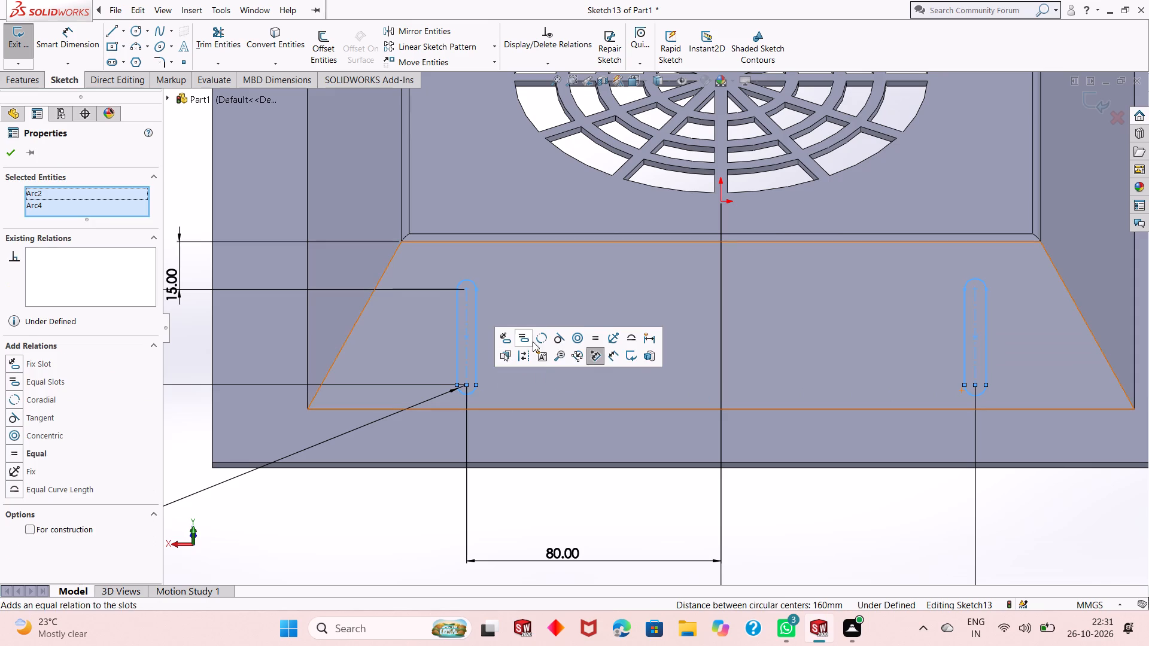
left_click(589, 340)
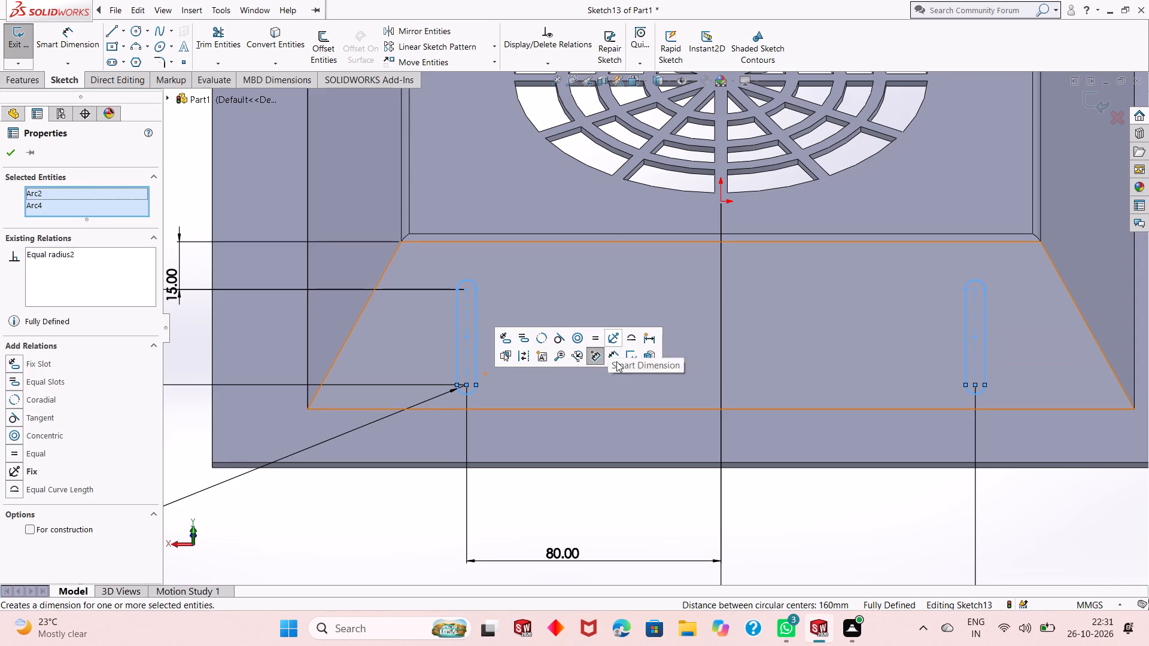
left_click(13, 152)
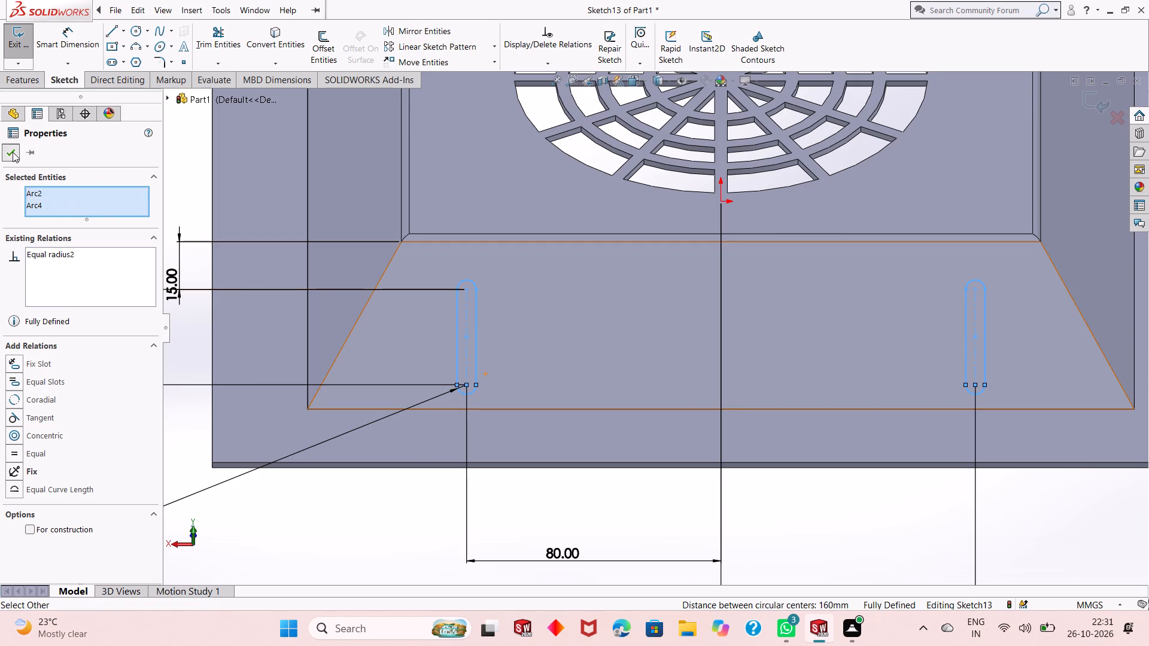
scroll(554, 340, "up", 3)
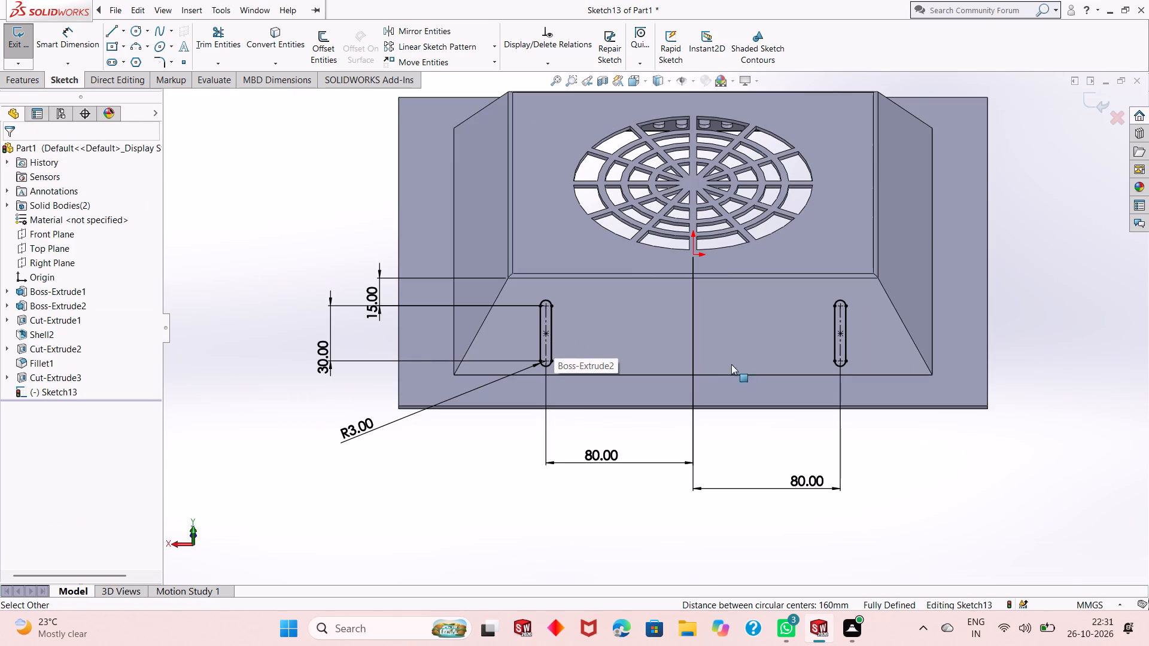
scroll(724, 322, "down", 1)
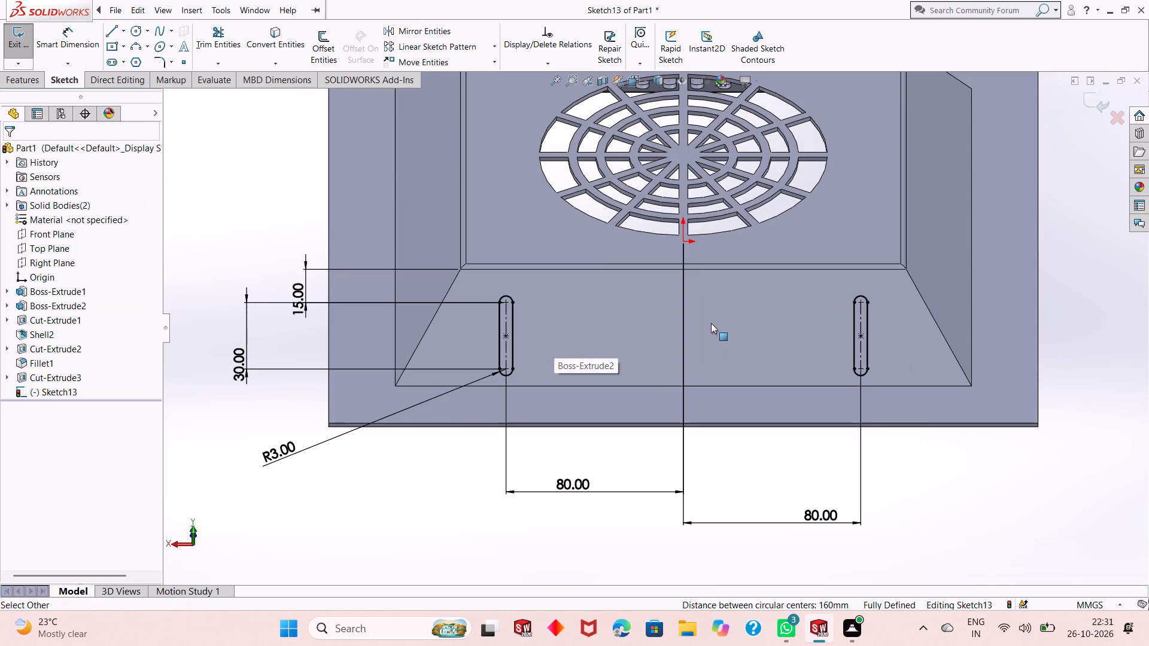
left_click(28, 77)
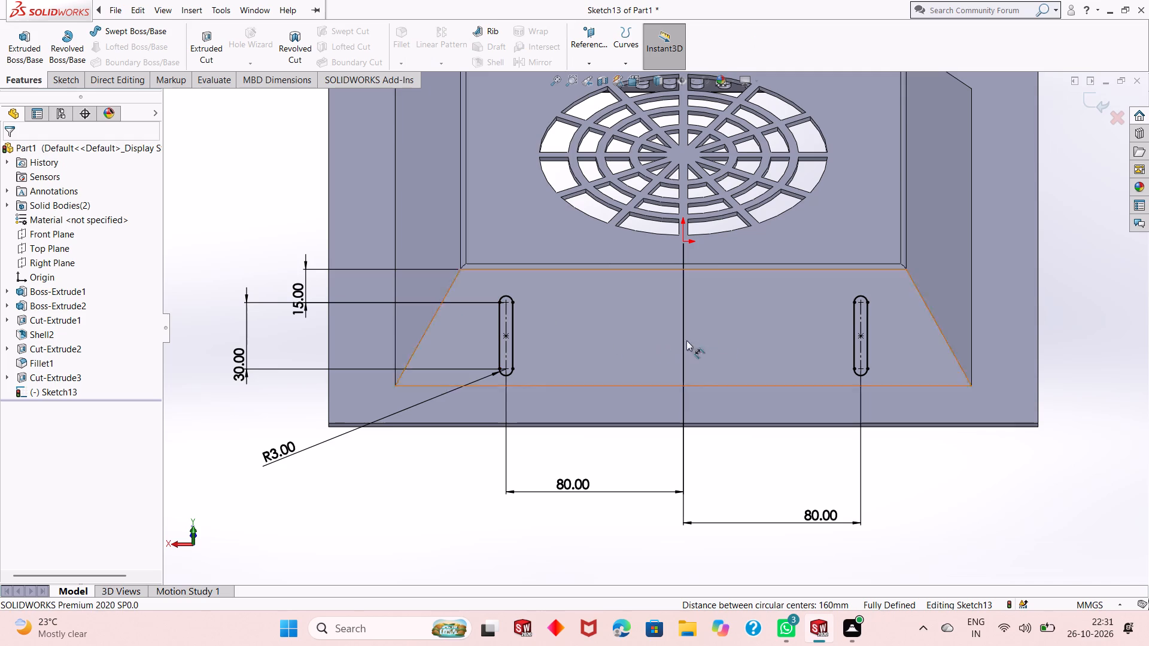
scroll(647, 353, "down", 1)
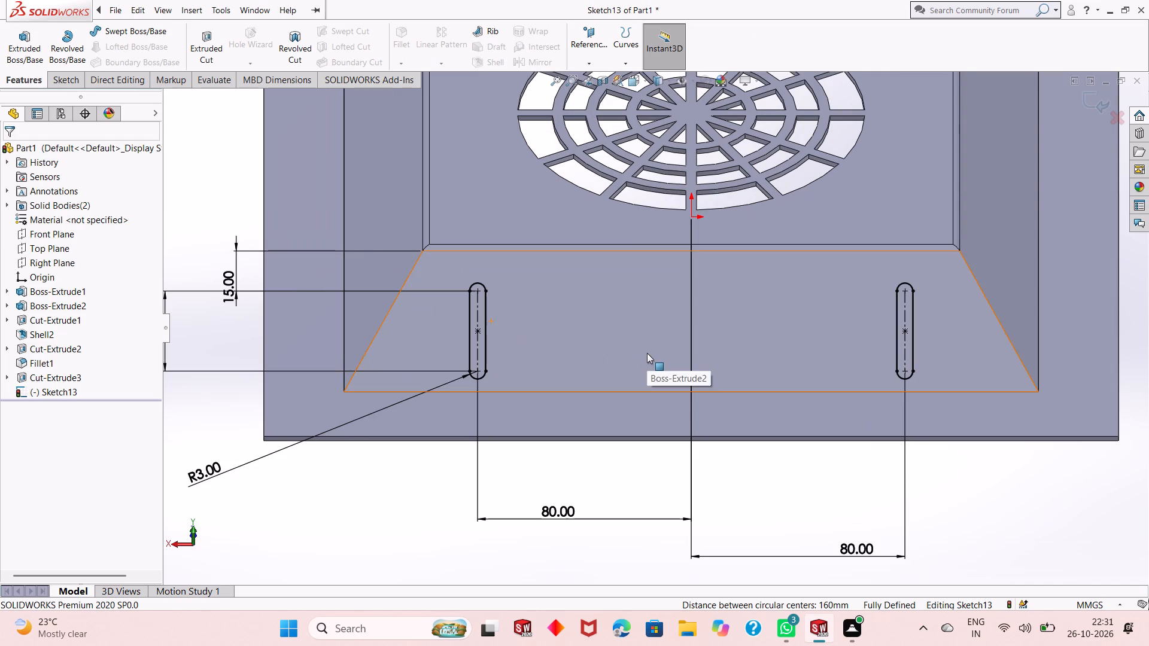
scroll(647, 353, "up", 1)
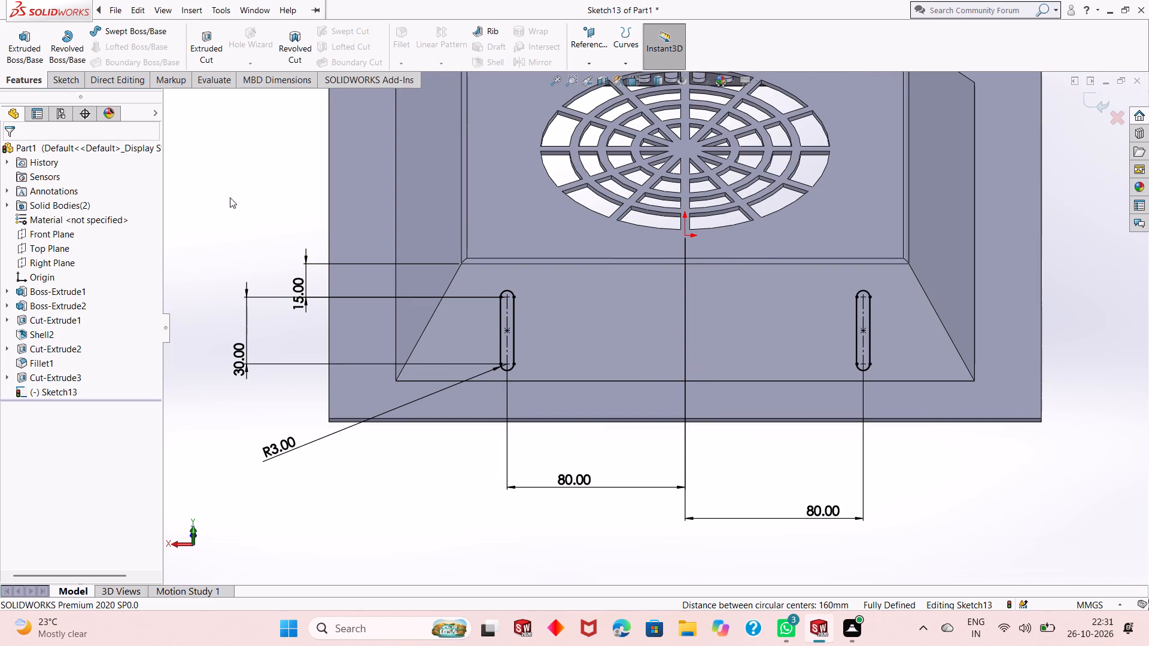
Sketch three vertical straight slots, about 27 to 30 mm between arc centres, in a row from the right slot toward the origin.
left_click(59, 79)
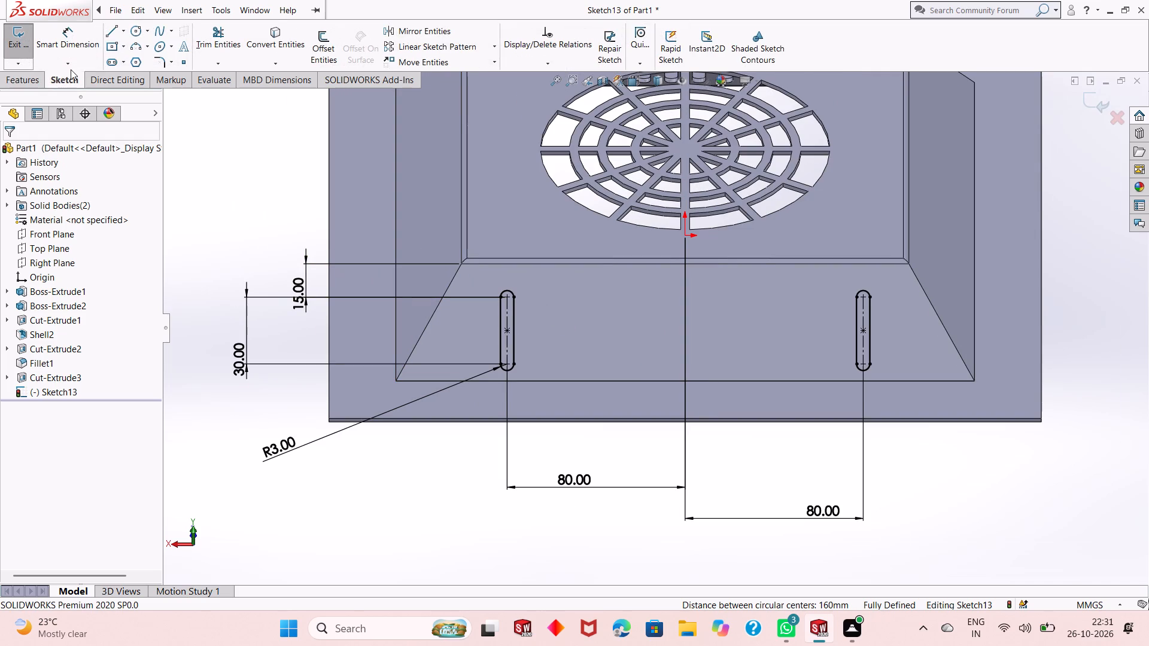
left_click(118, 57)
scroll(815, 354, "down", 2)
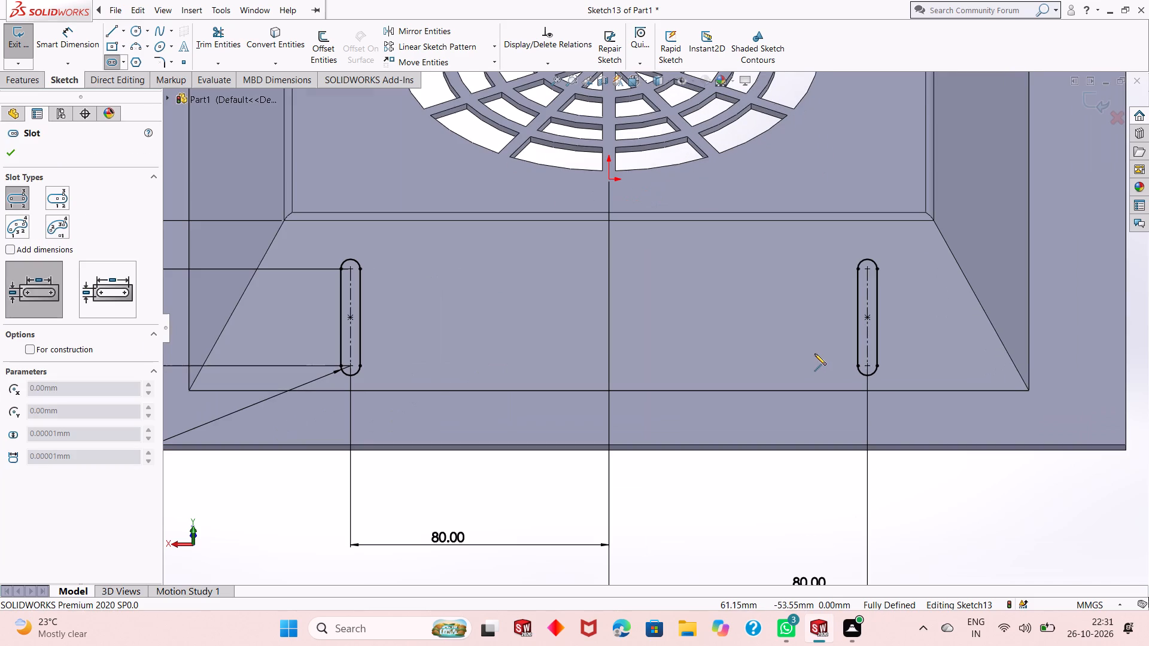
left_click(815, 269)
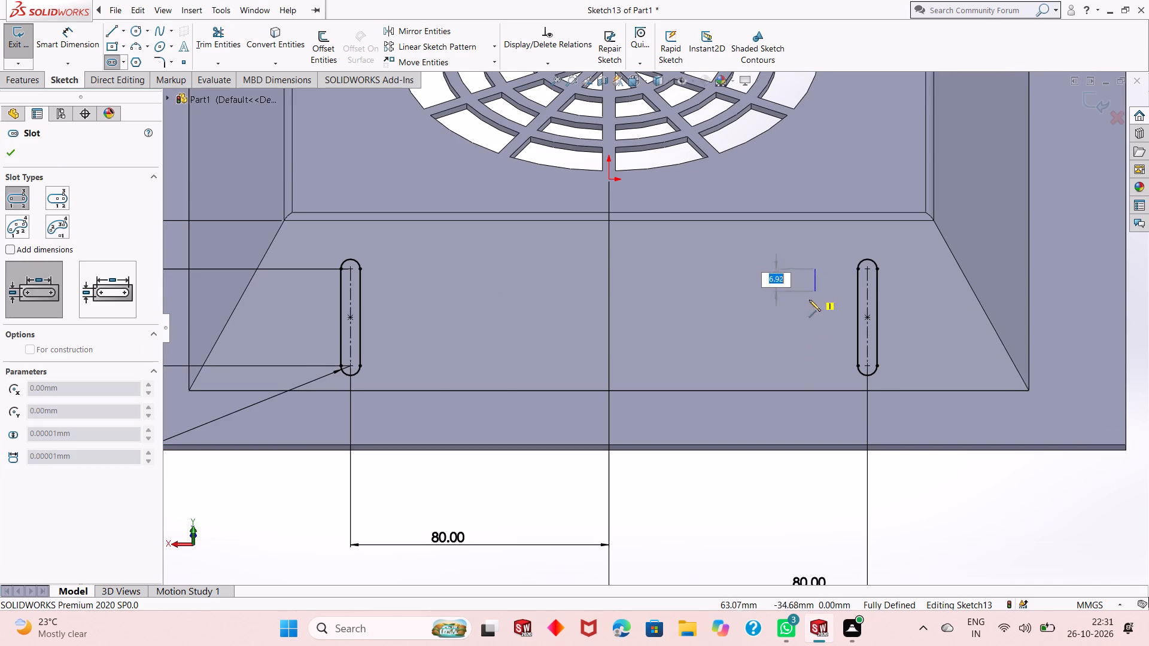
left_click(813, 358)
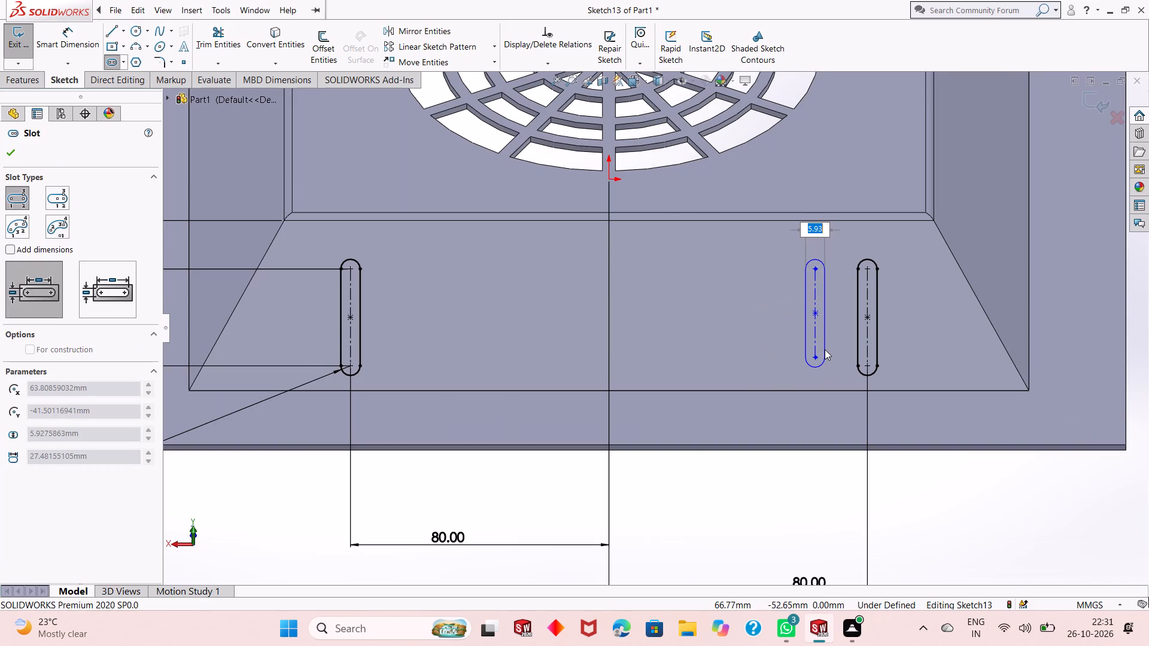
left_click(825, 347)
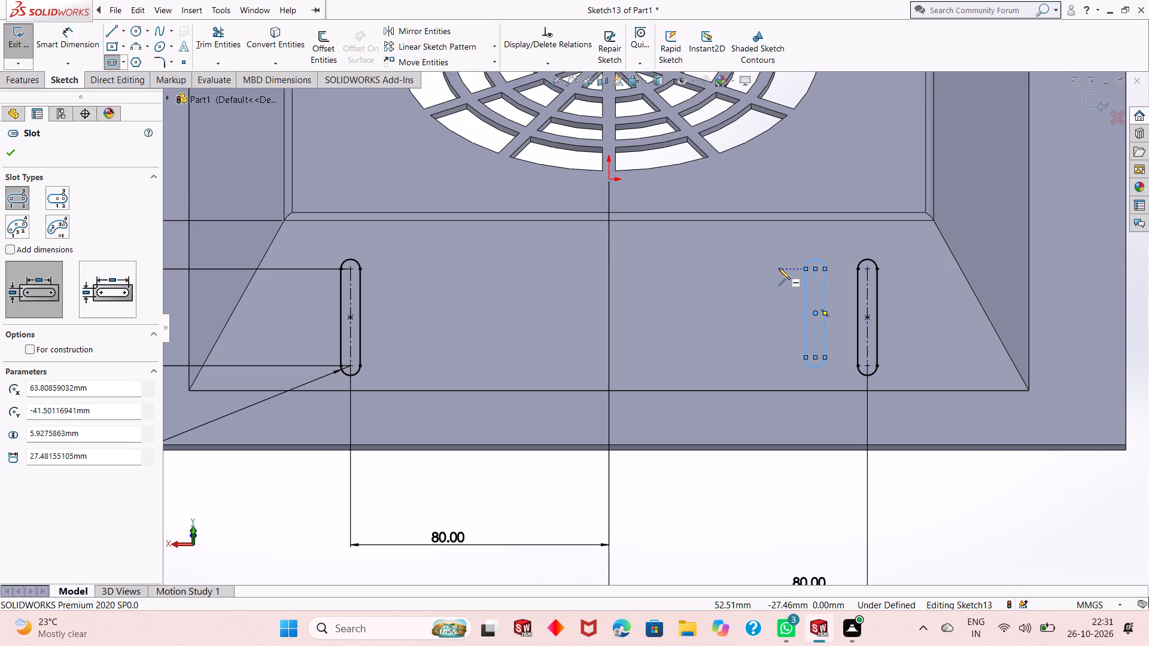
left_click(777, 268)
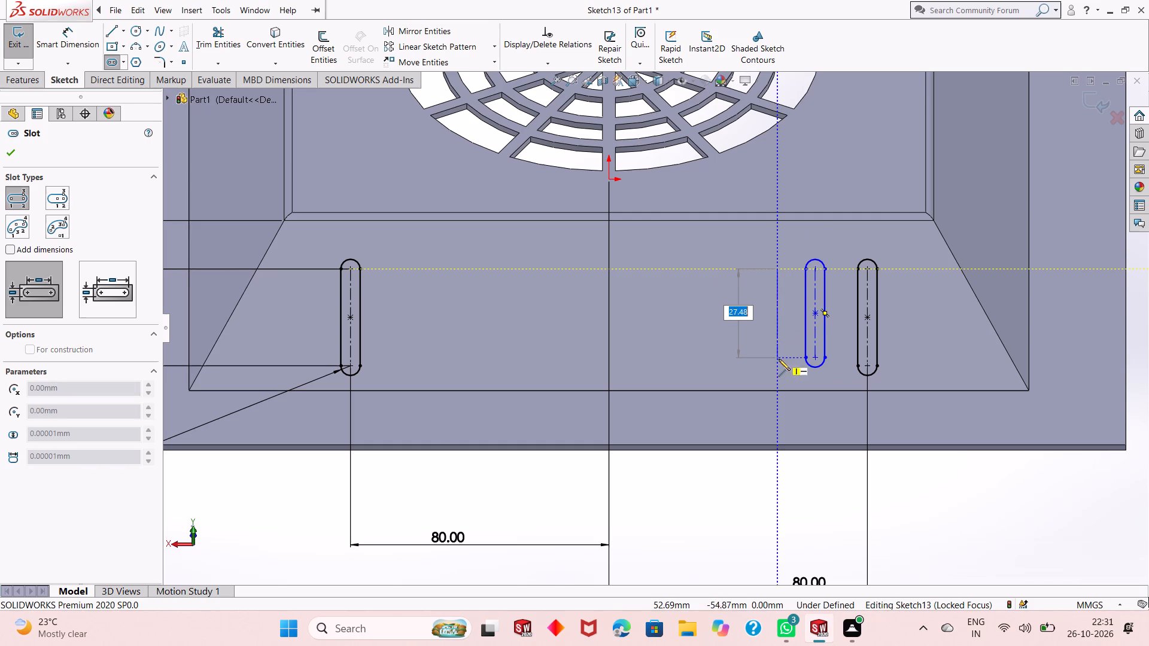
left_click(777, 364)
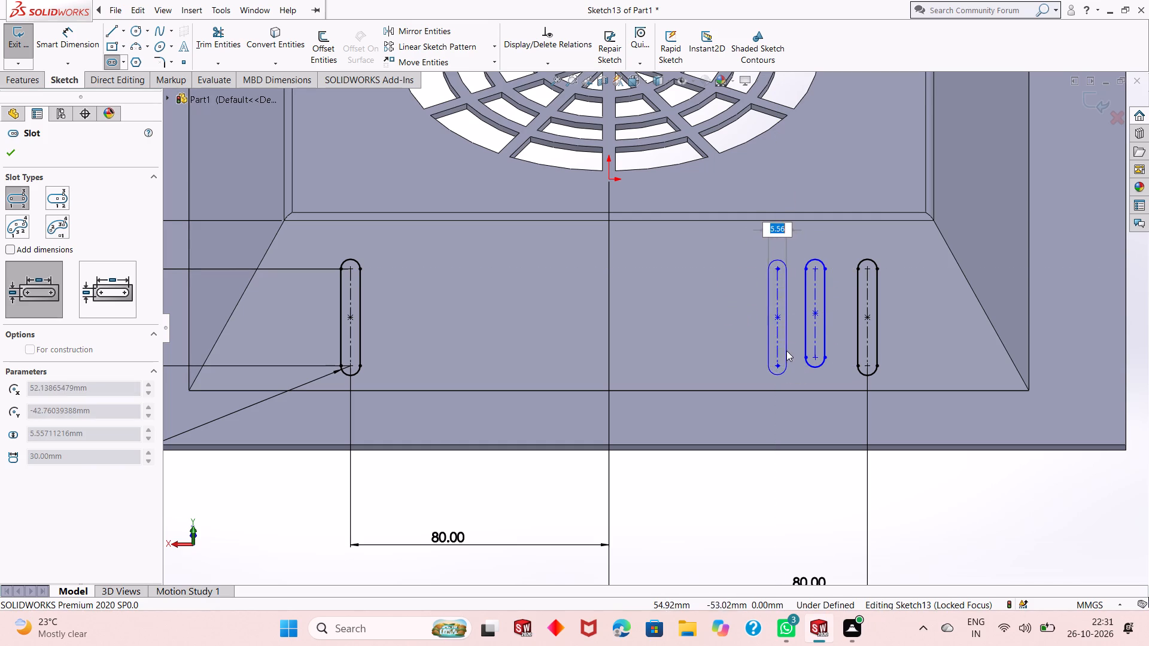
left_click(786, 351)
left_click(734, 269)
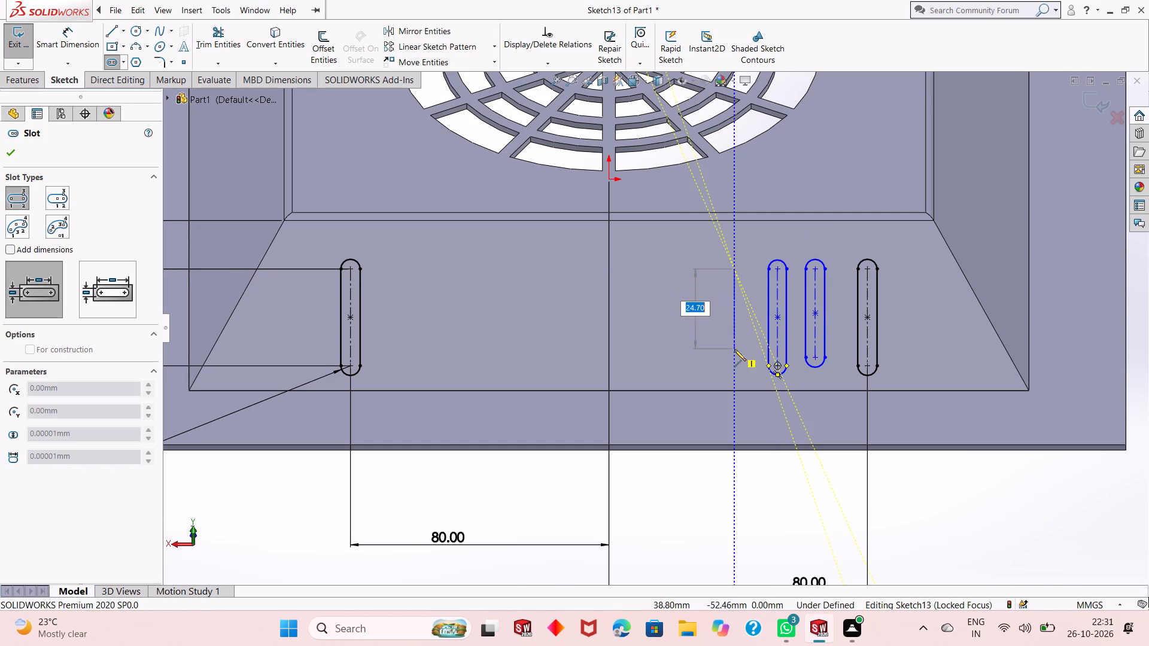
left_click(734, 359)
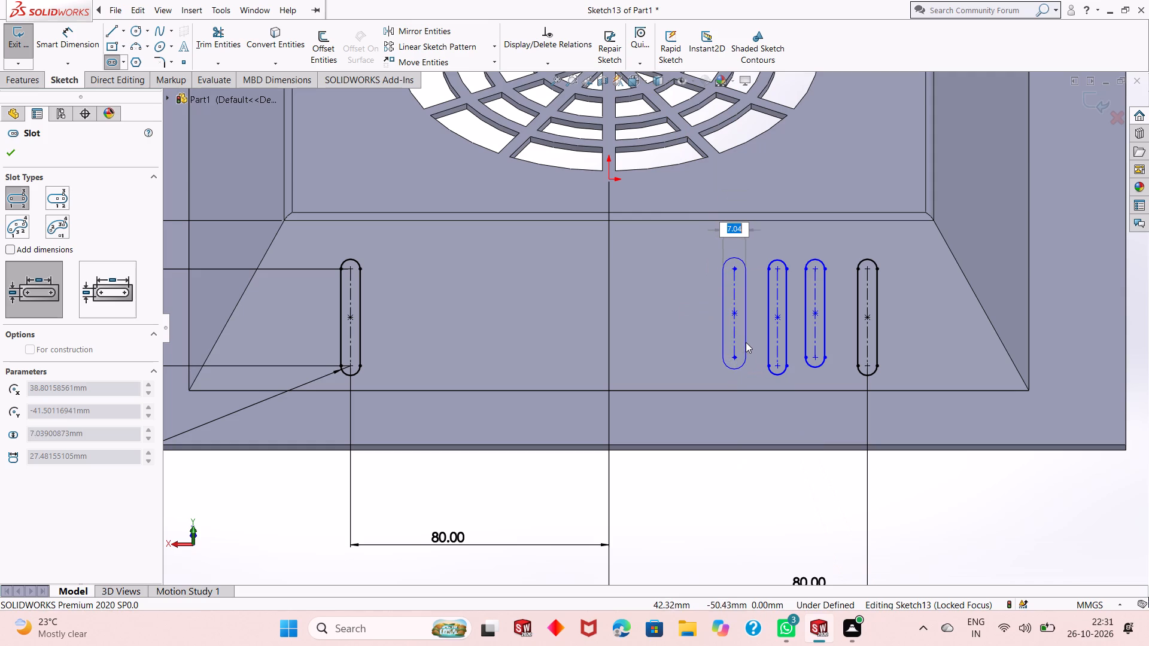
left_click(746, 340)
Continue the row toward the origin with three more vertical straight slots, each about 27 mm between arc centres.
left_click(695, 269)
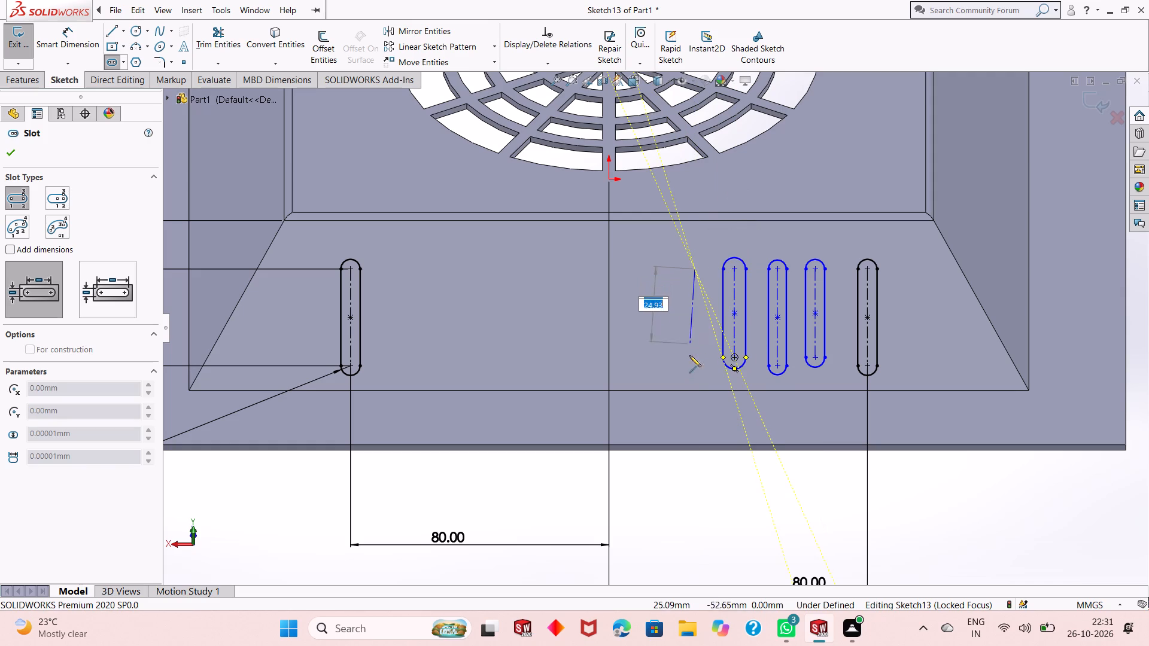
left_click(698, 361)
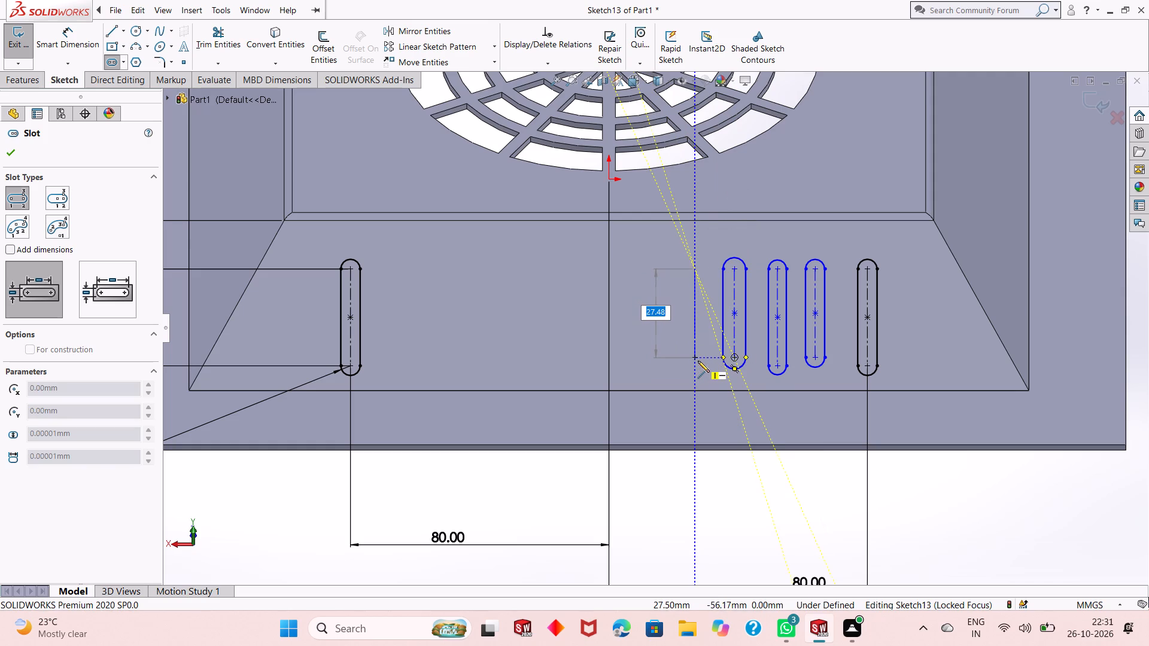
left_click(708, 343)
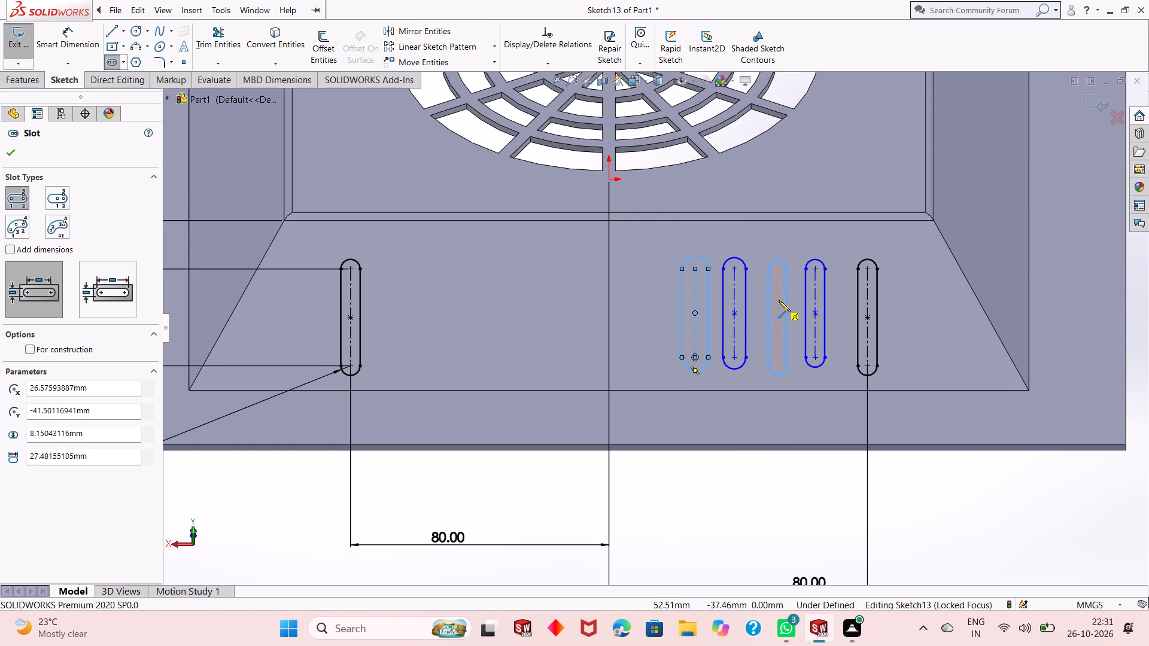
left_click(661, 268)
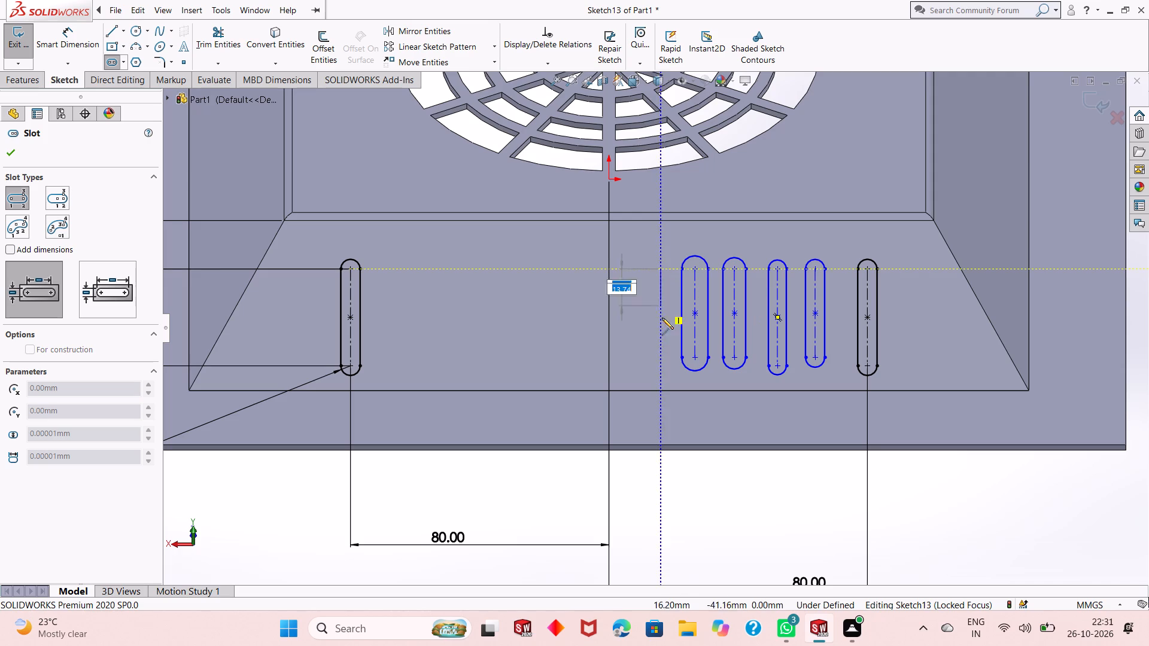
left_click(664, 356)
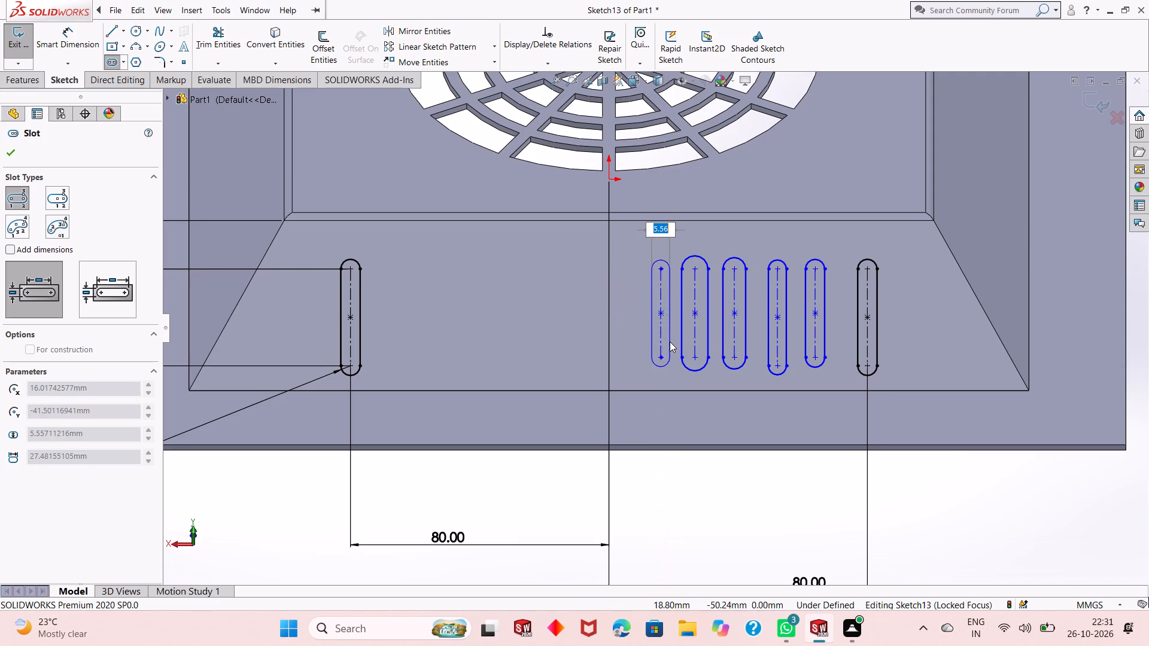
left_click(670, 342)
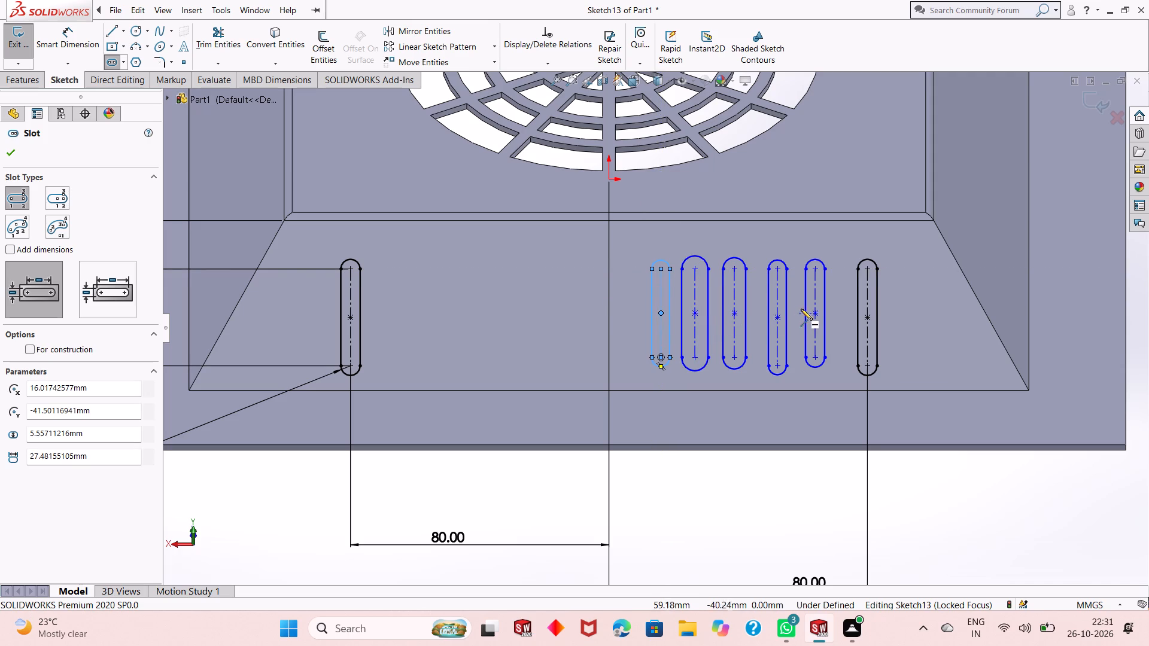
left_click(625, 267)
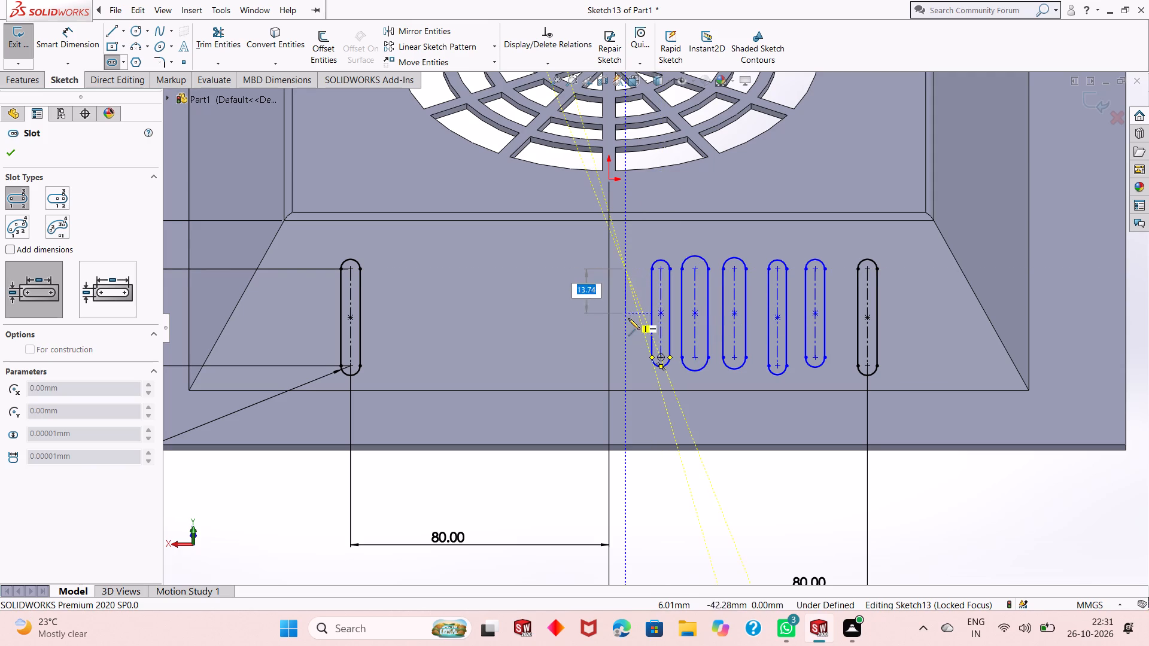
left_click(628, 359)
left_click(635, 342)
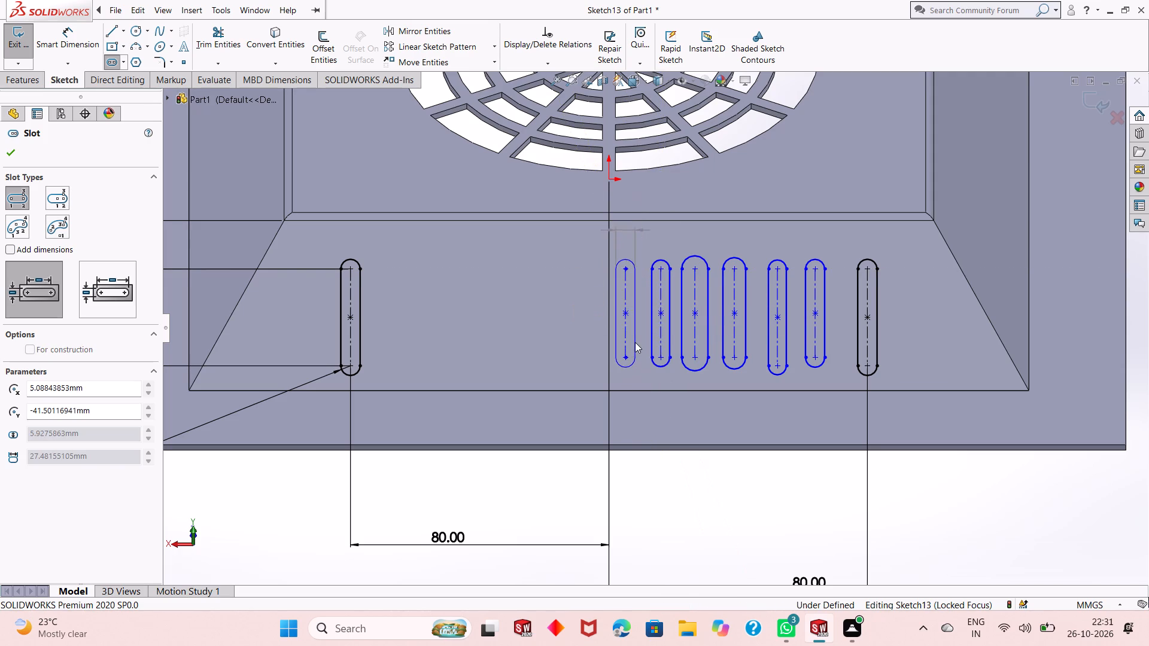
right_click(625, 471)
left_click(645, 480)
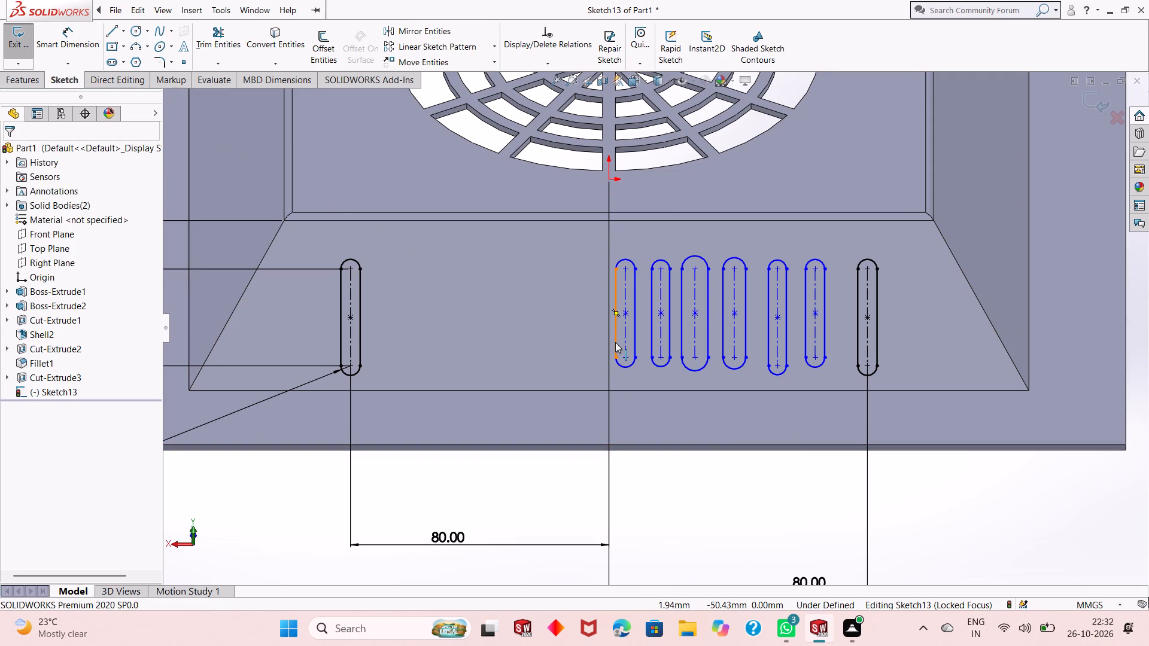
Add a horizontal relation between the upper arc centres of the six new slots and the dimensioned right slot.
scroll(716, 331, "down", 2)
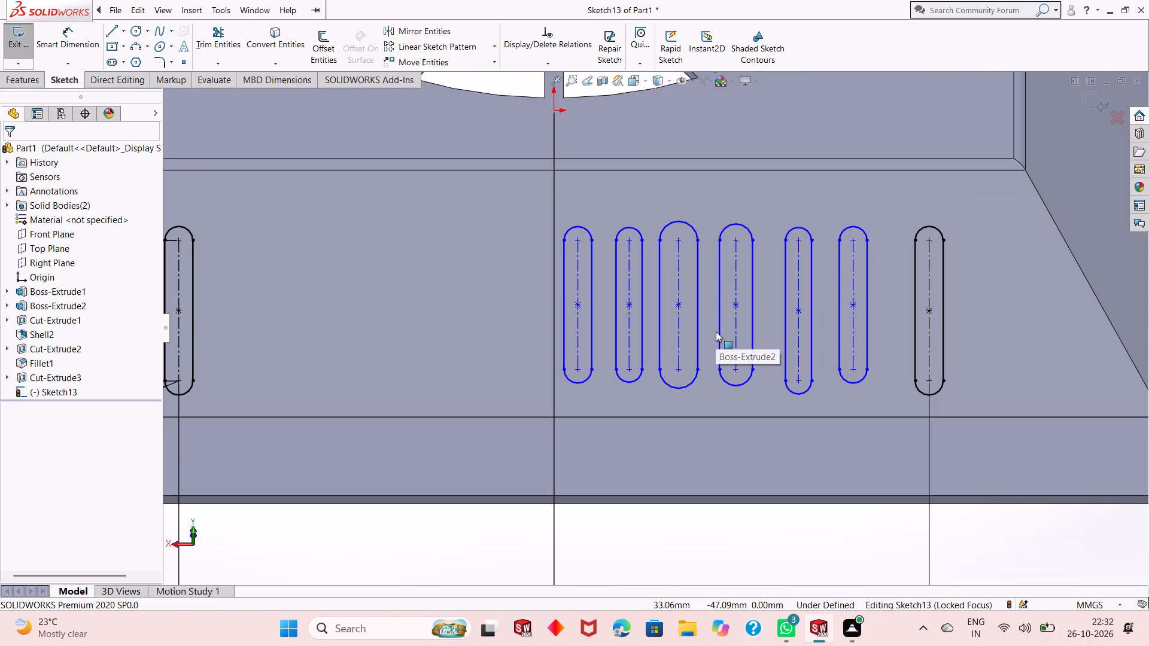
left_click(577, 238)
left_click(631, 241, "ctrl")
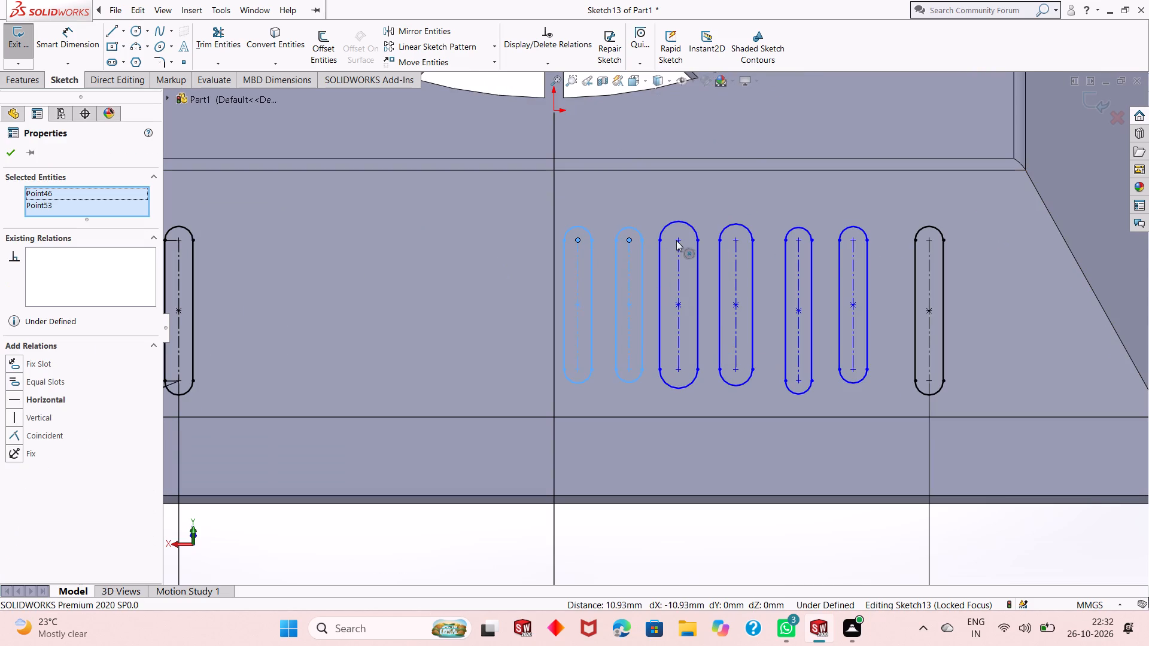
left_click(676, 240, "ctrl")
left_click(734, 240, "ctrl")
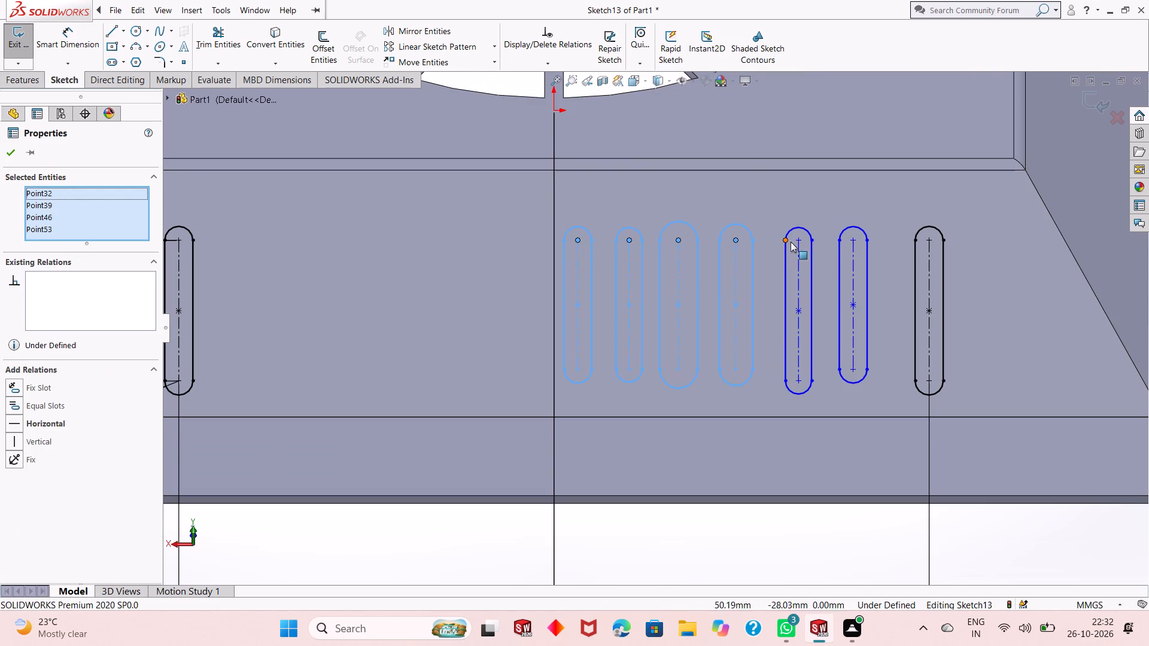
left_click(795, 241, "ctrl")
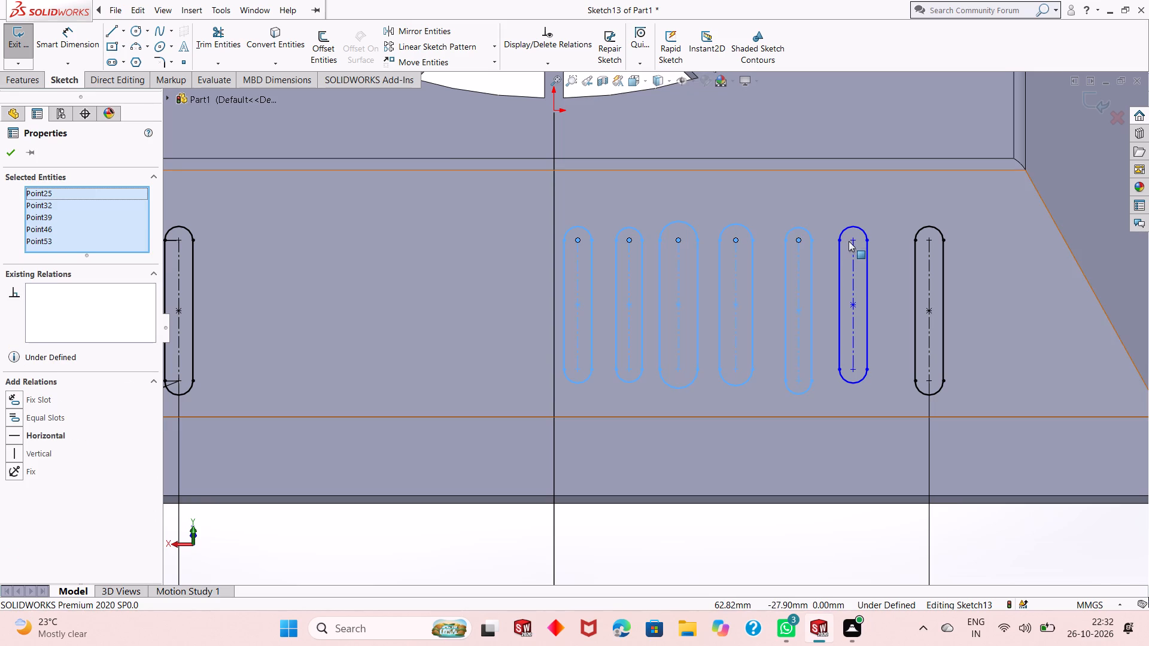
left_click(852, 240, "ctrl")
left_click(930, 237, "ctrl")
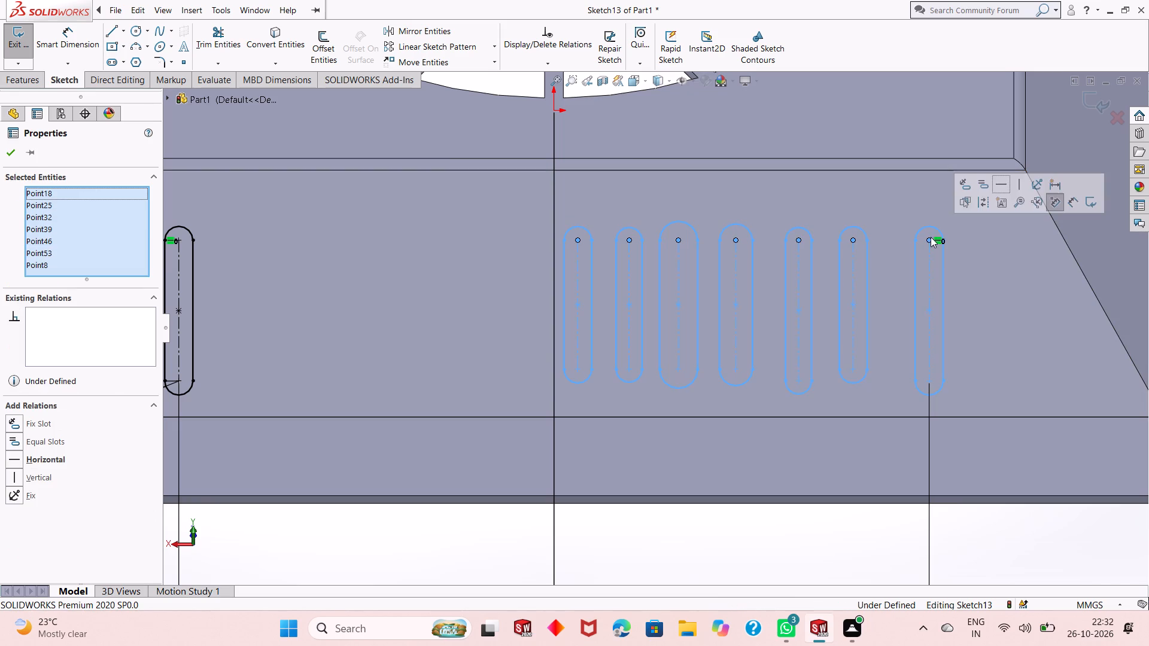
left_click(1005, 186)
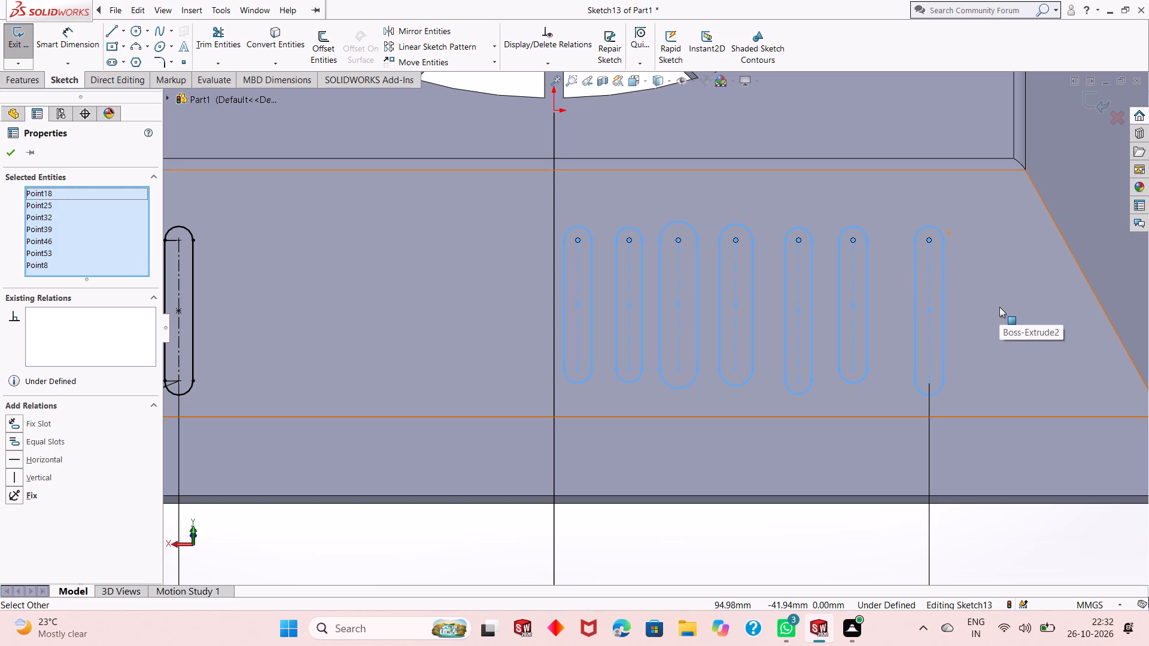
scroll(783, 351, "up", 1)
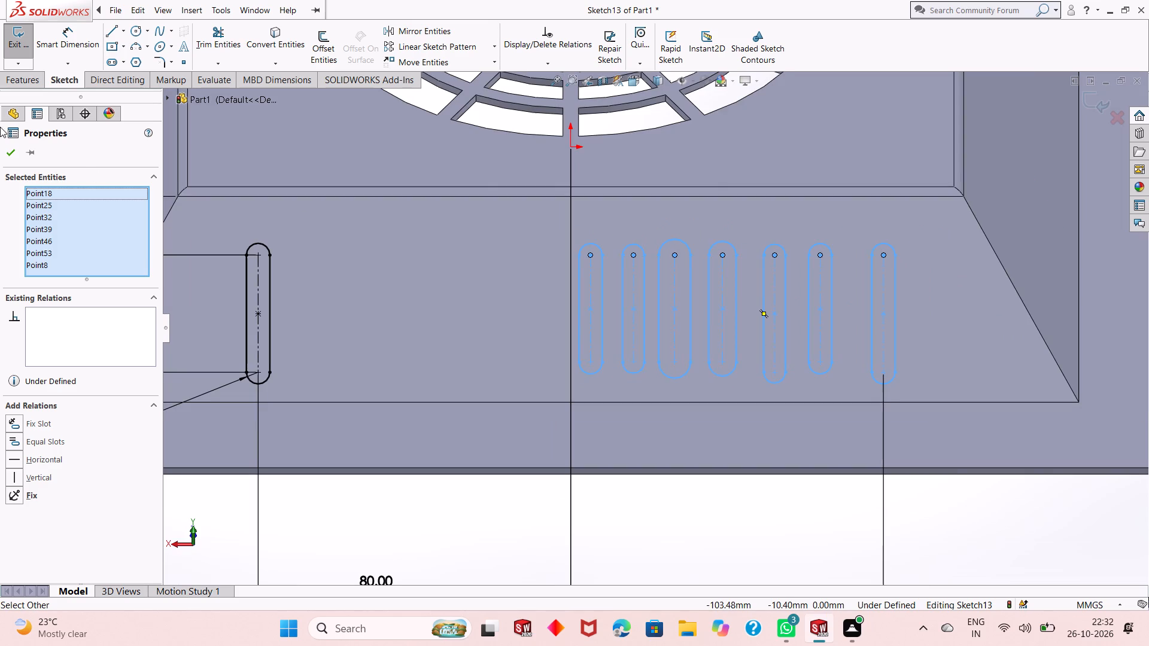
left_click(13, 150)
Add an equal relation between the centrelines of the six new slots and the dimensioned right slot.
scroll(691, 304, "down", 1)
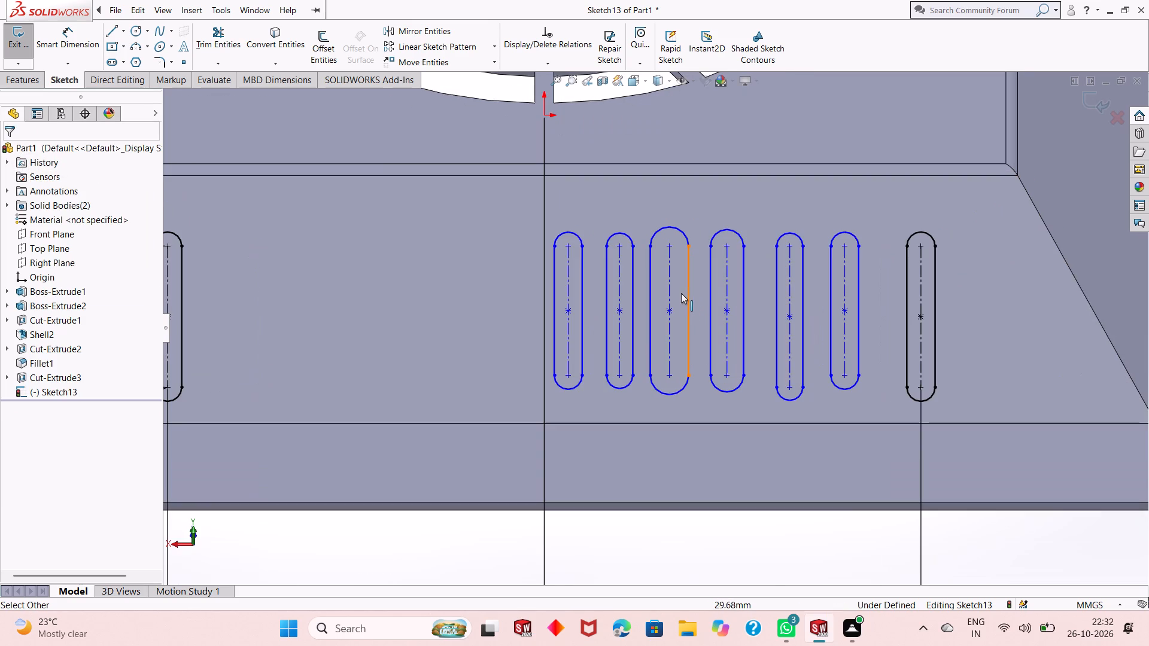
left_click(571, 281)
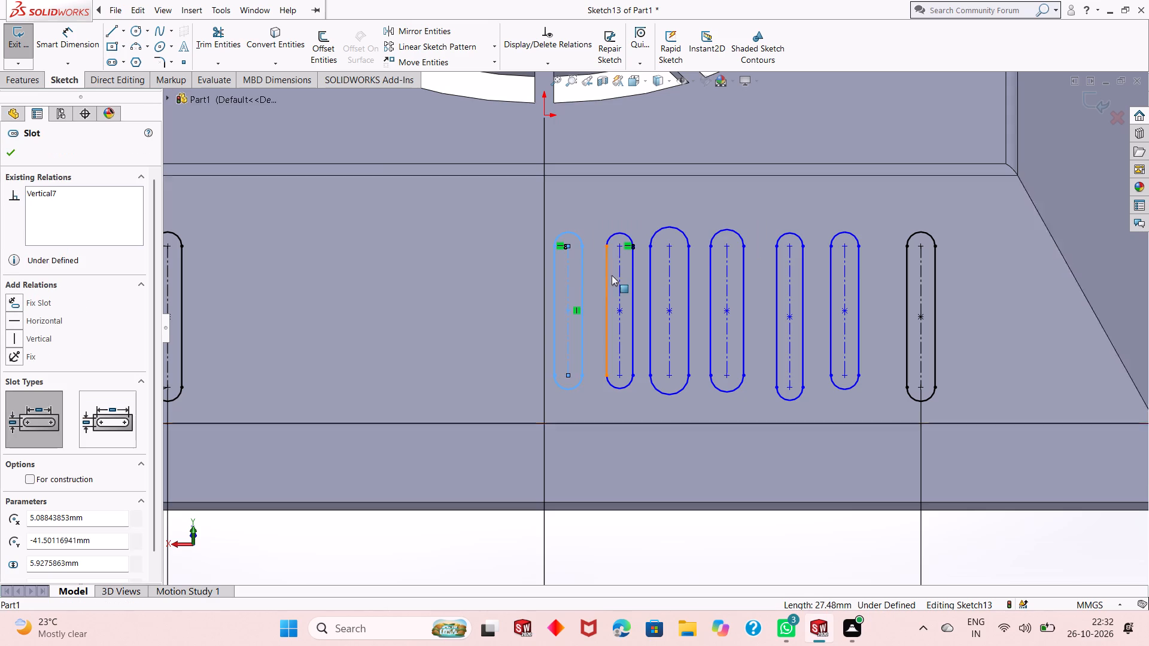
left_click(619, 271, "ctrl")
left_click(667, 267, "ctrl")
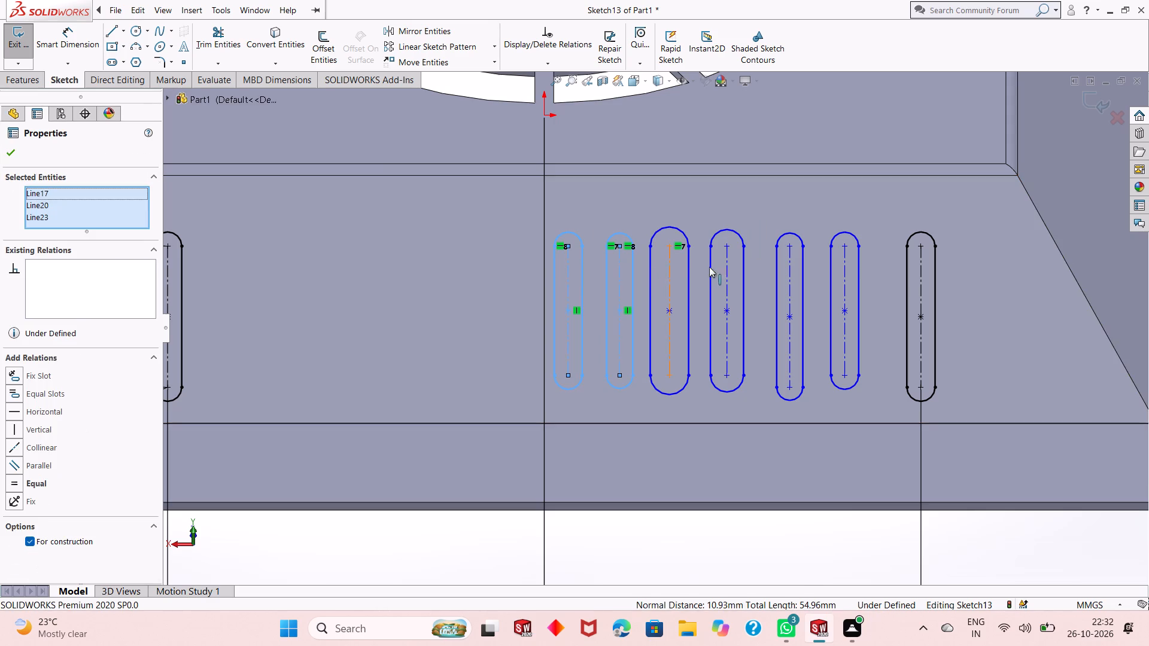
left_click(726, 267, "ctrl")
left_click(787, 269, "ctrl")
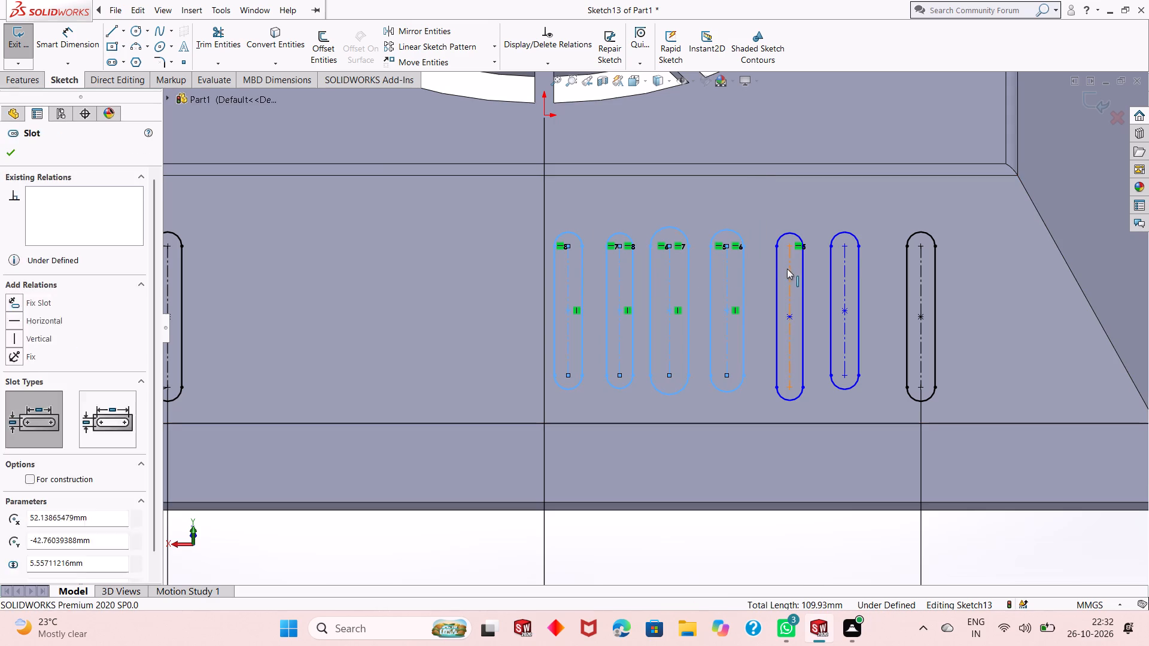
left_click(846, 269, "ctrl")
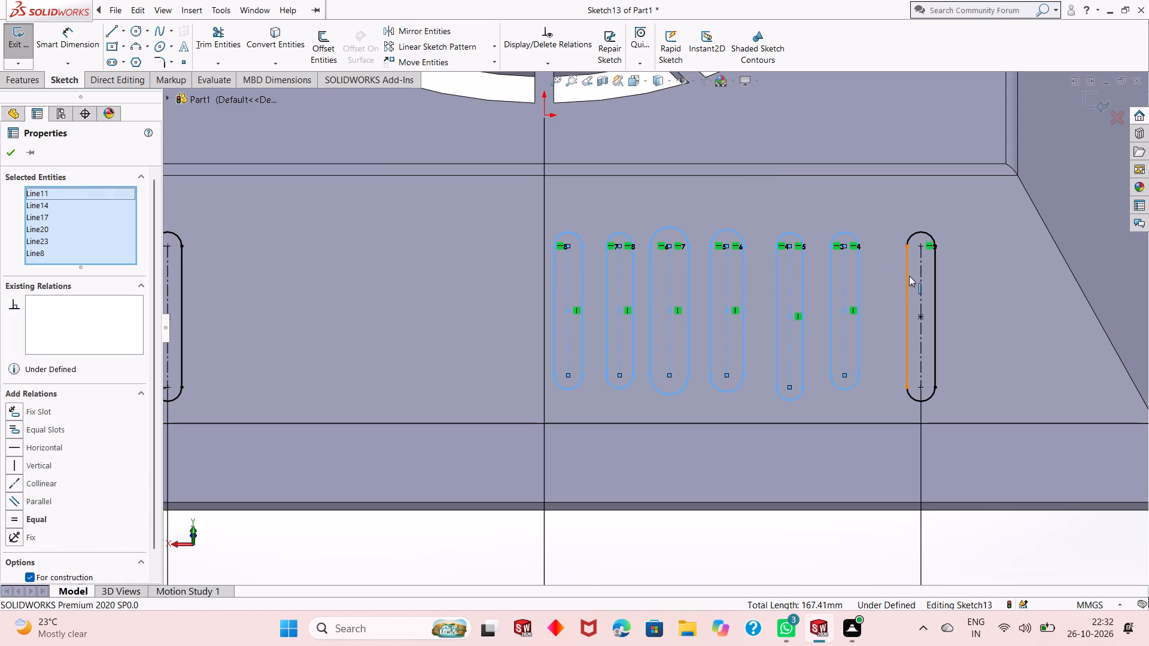
left_click(920, 275, "ctrl")
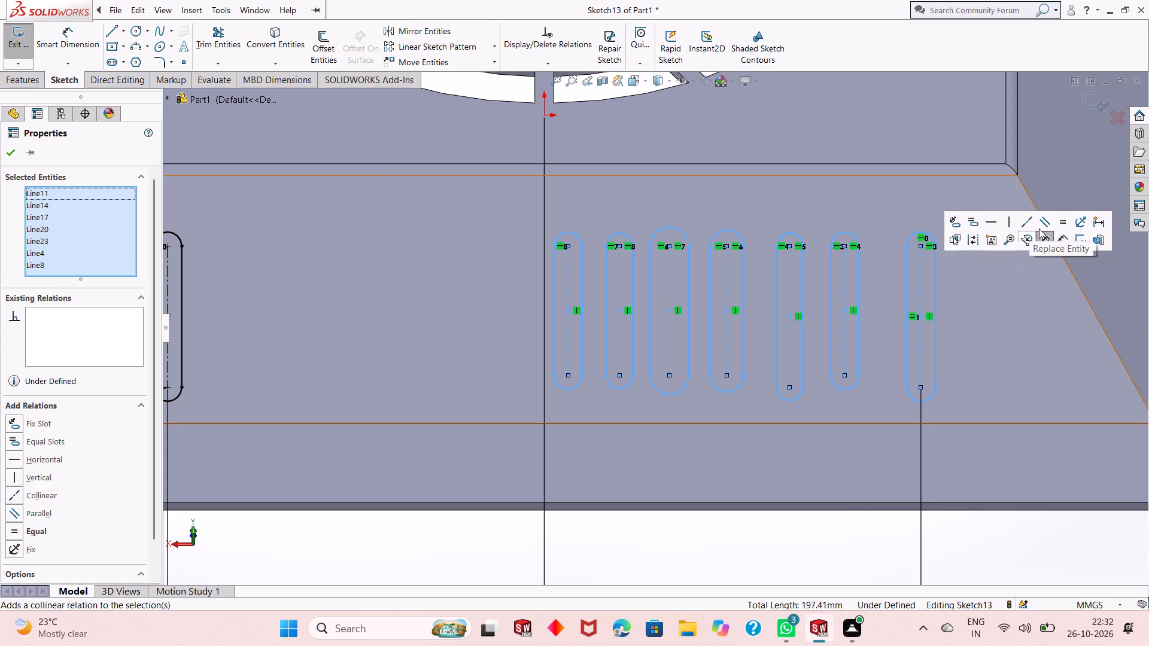
left_click(1059, 228)
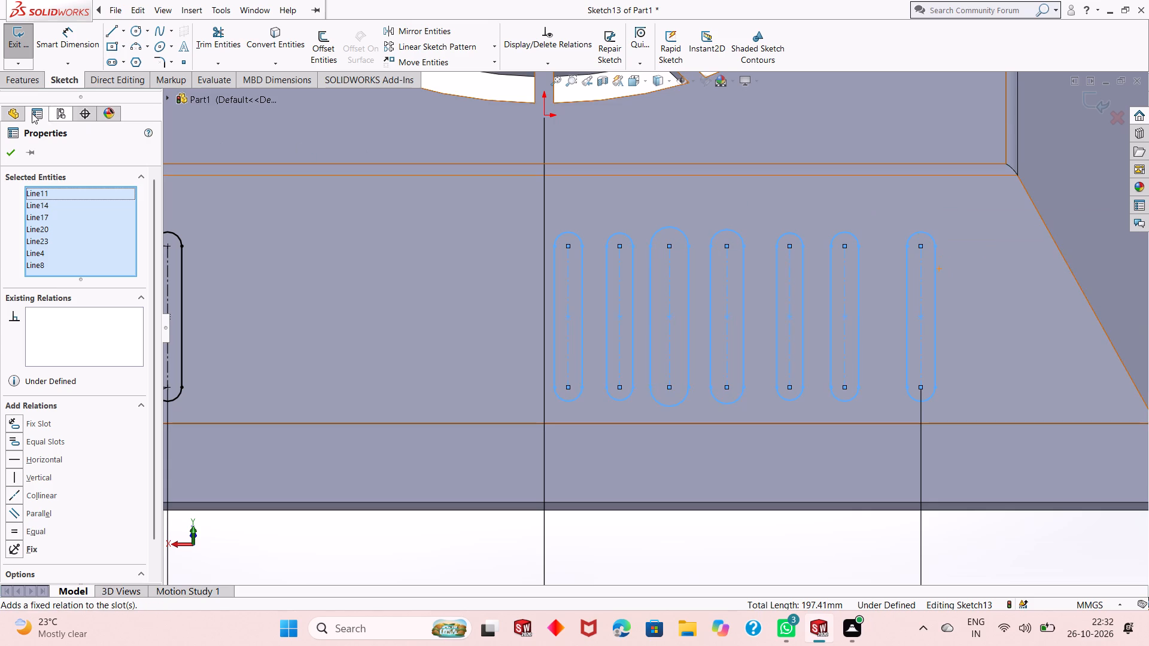
left_click(10, 145)
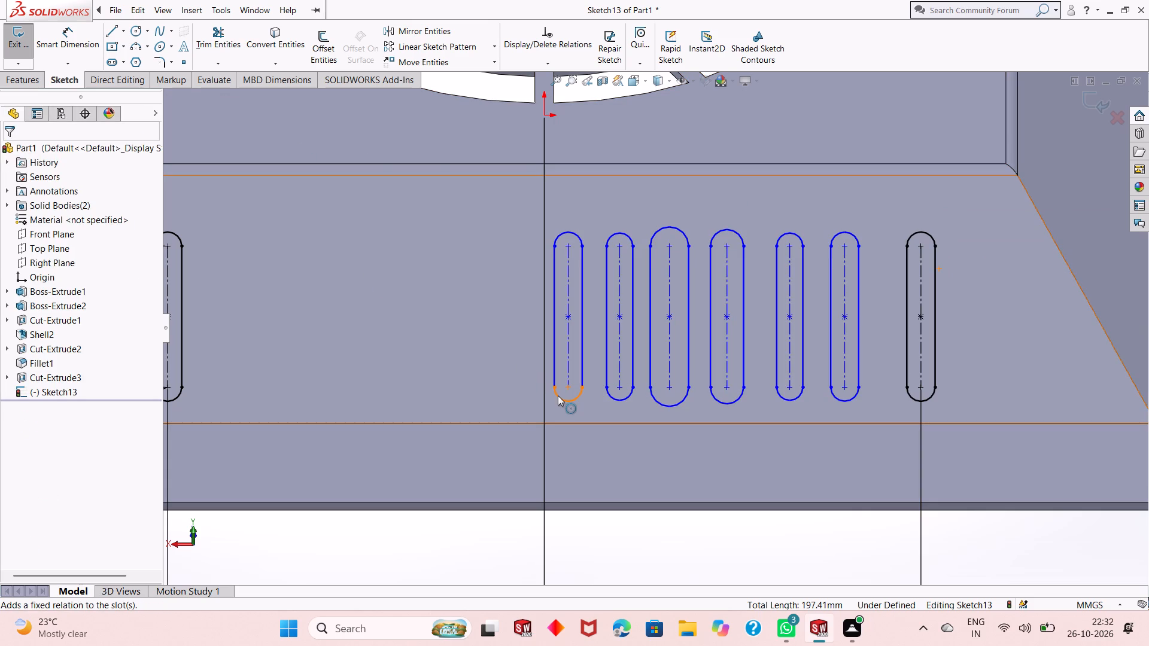
Add an equal relation between the lower end arcs of the six new slots and the dimensioned right slot.
left_click(559, 397)
left_click(609, 395, "ctrl")
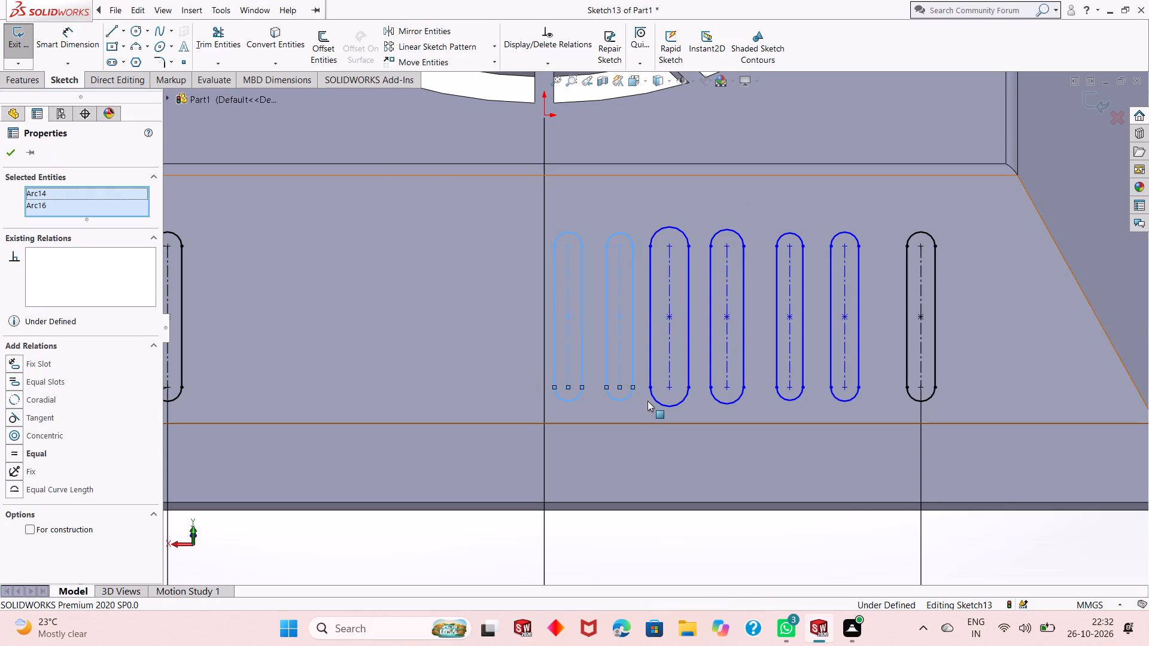
left_click(658, 403, "ctrl")
left_click(717, 404, "ctrl")
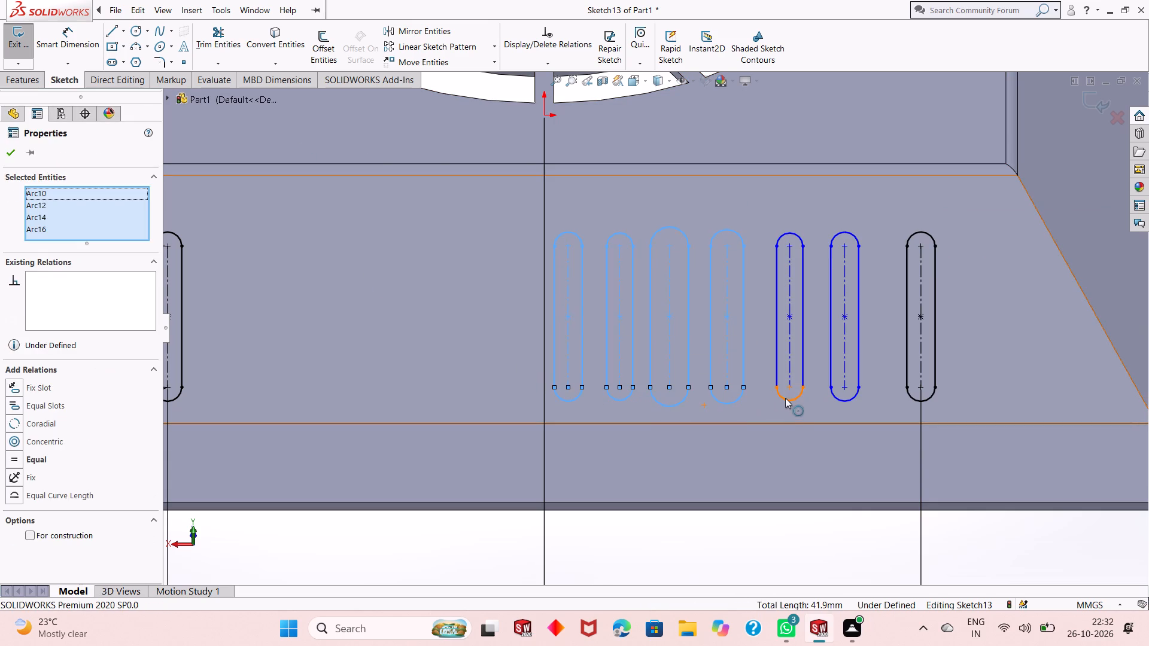
left_click(785, 398, "ctrl")
left_click(833, 398, "ctrl")
left_click(910, 395, "ctrl")
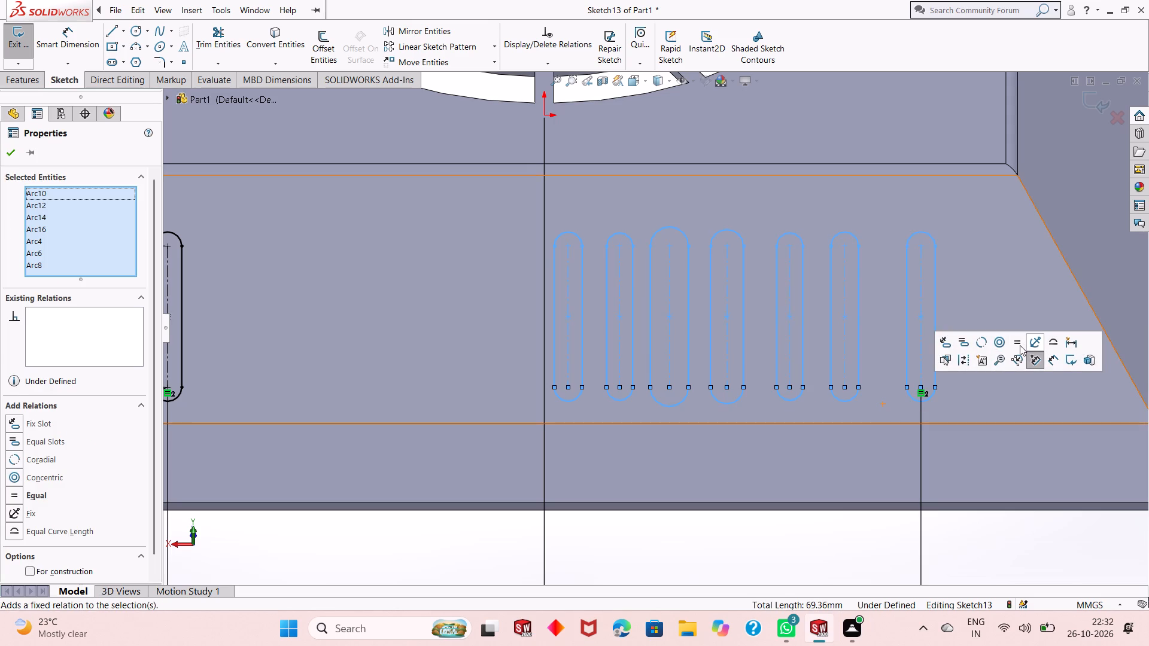
left_click(1019, 346)
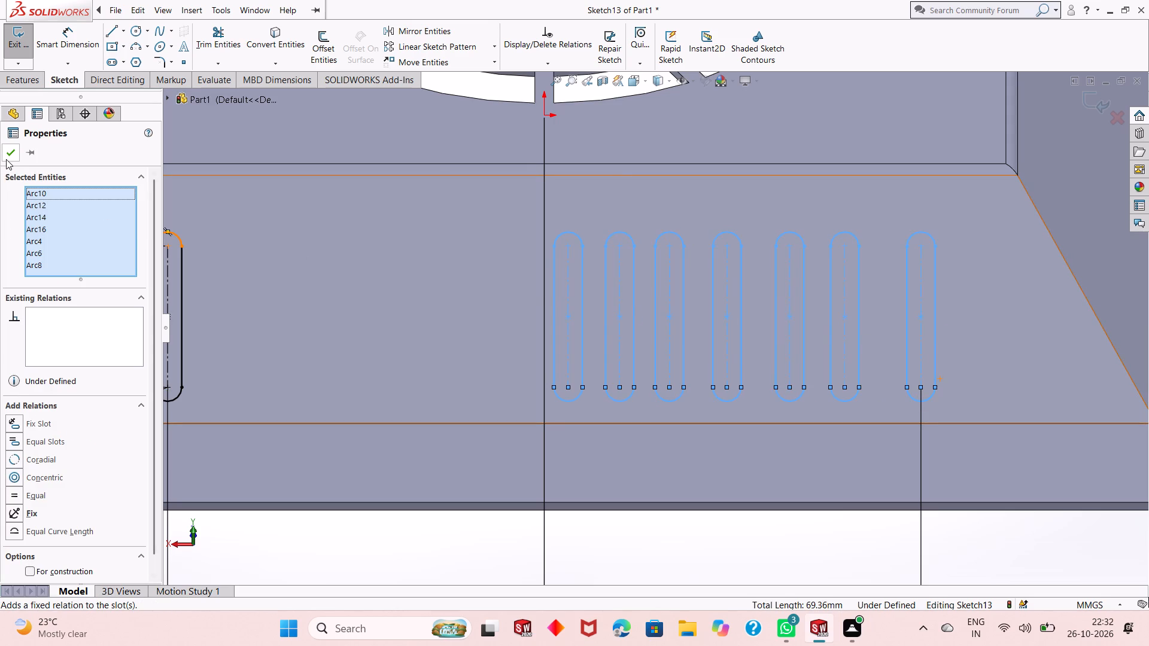
left_click(6, 159)
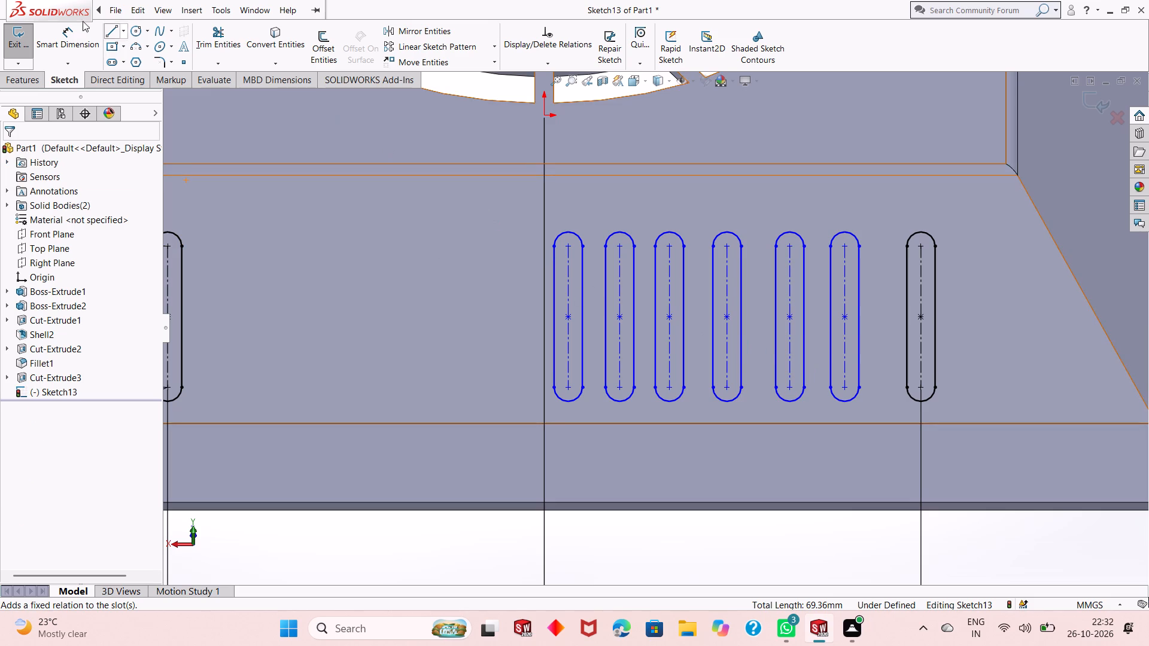
Dimension the first two centreline spacings, counting from the dimensioned right slot toward the origin, at 12.3 mm each.
left_click(54, 35)
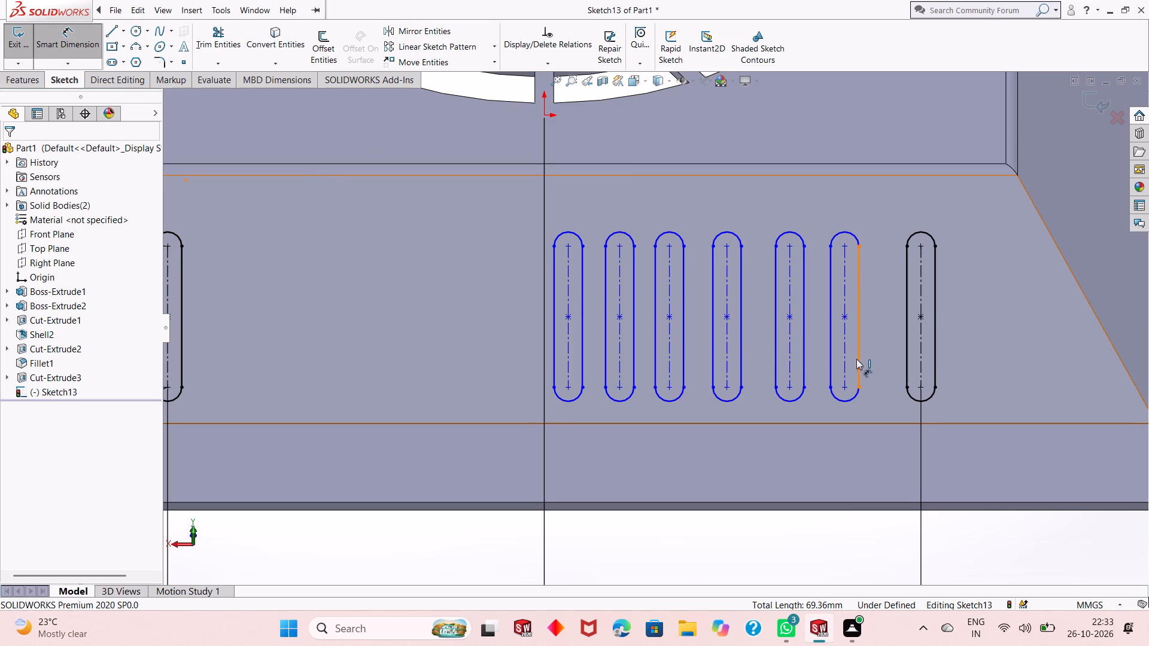
left_click(846, 351)
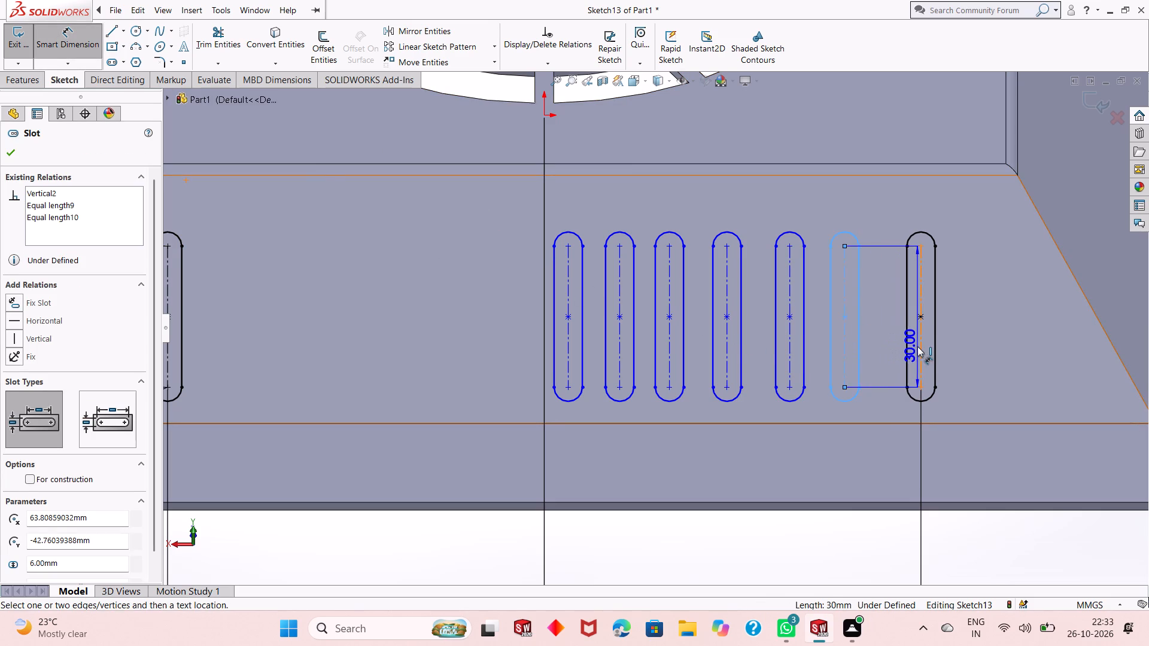
left_click(917, 348)
left_click(846, 534)
type("12.3")
key("Return")
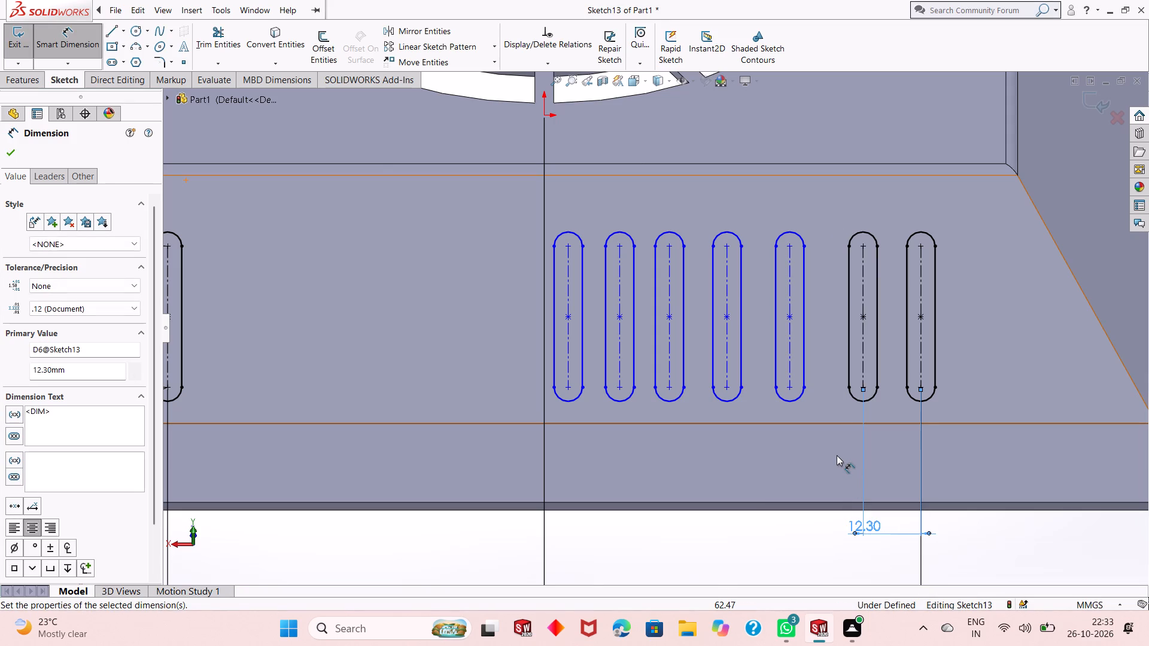
left_click(788, 338)
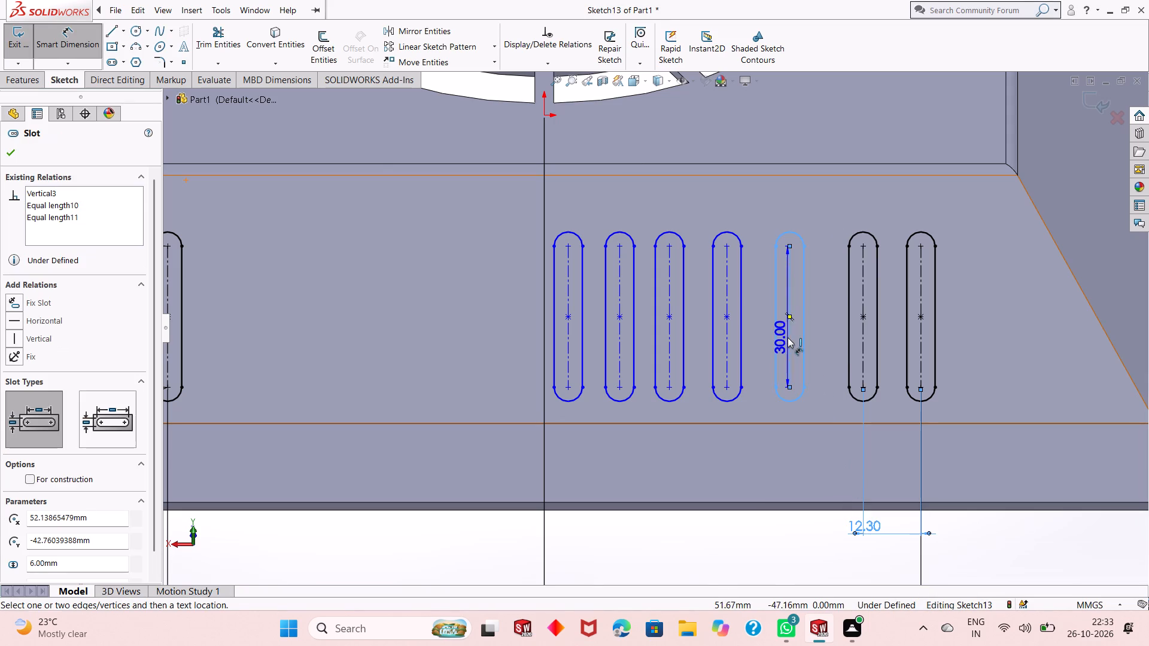
left_click(861, 352)
left_click(801, 542)
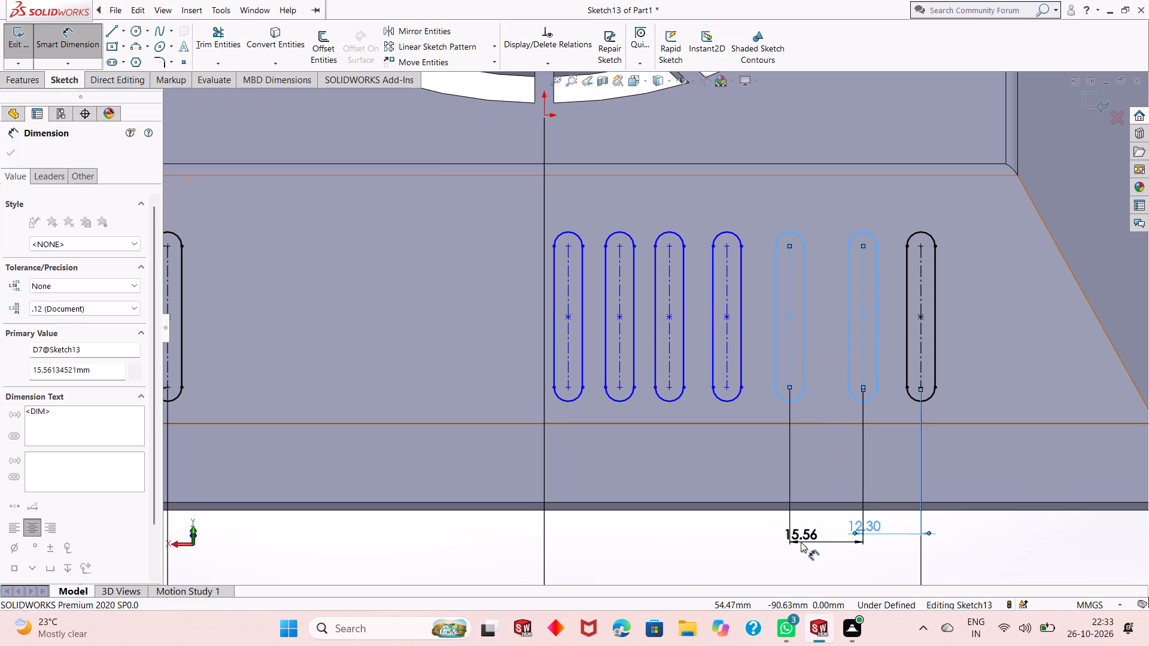
type("12.3")
key("Return")
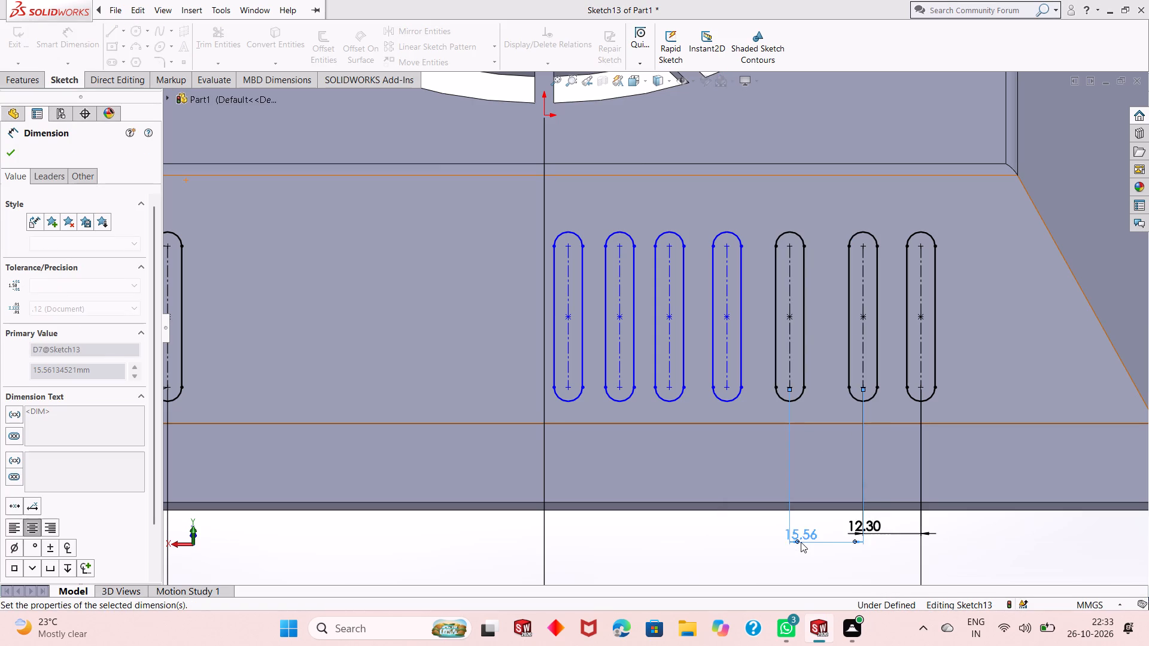
Dimension the third and fourth slot centreline spacings from the right slot toward the origin at 12.3 mm each.
left_click(725, 347)
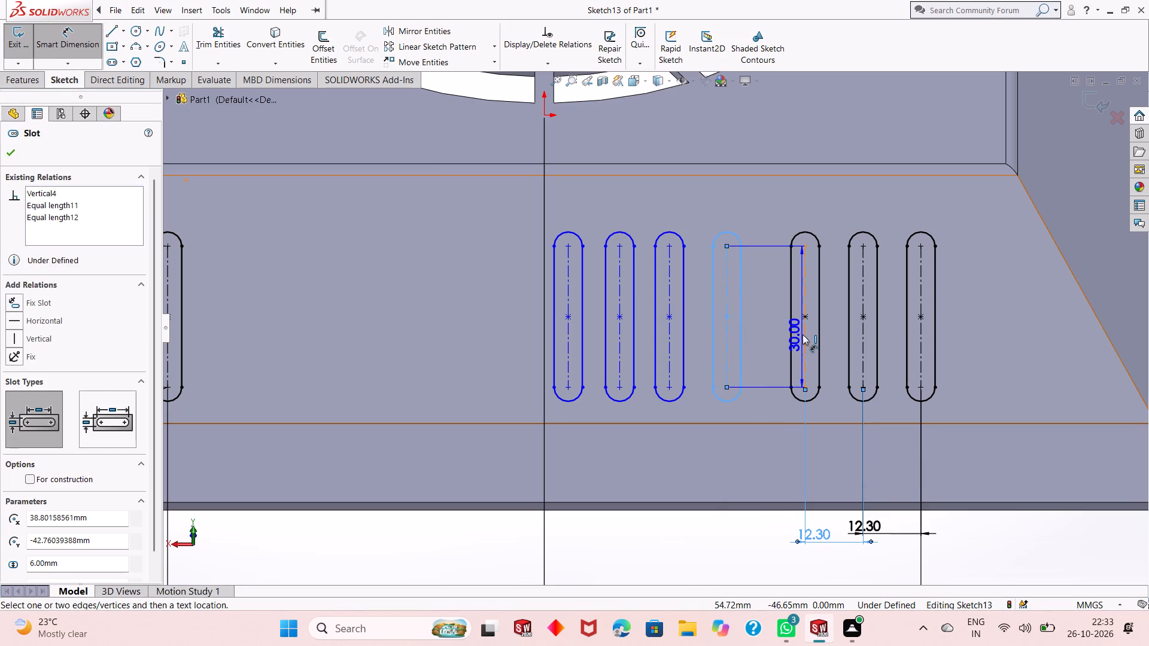
left_click(803, 334)
left_click(734, 541)
type("12.3")
key("Return")
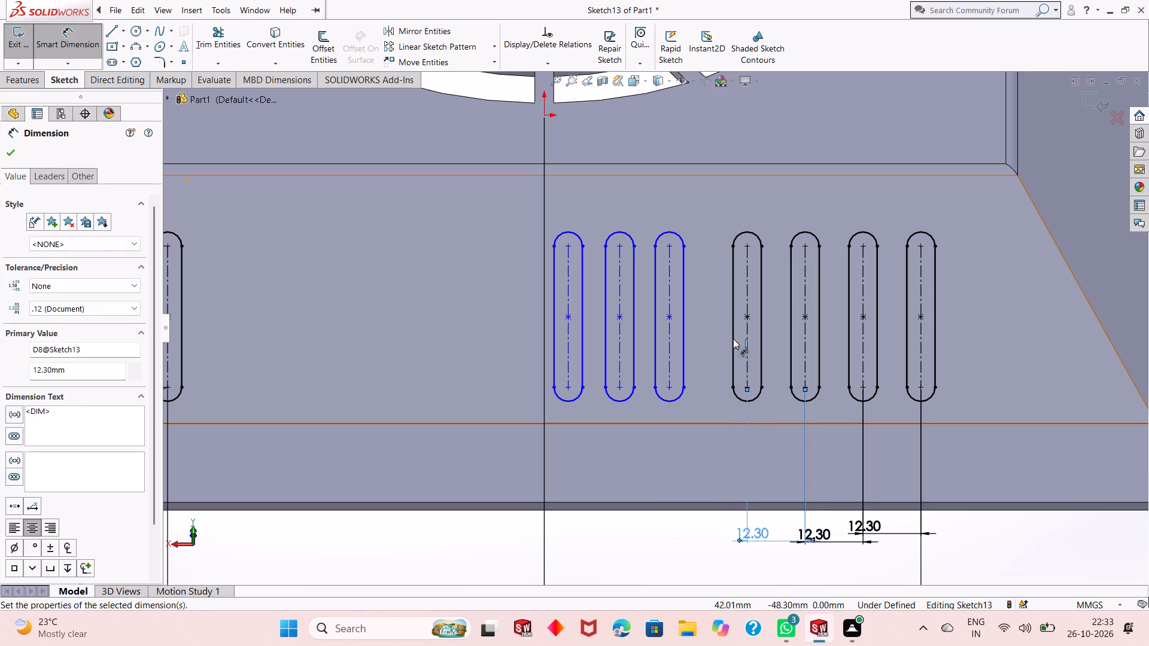
left_click(667, 286)
left_click(747, 281)
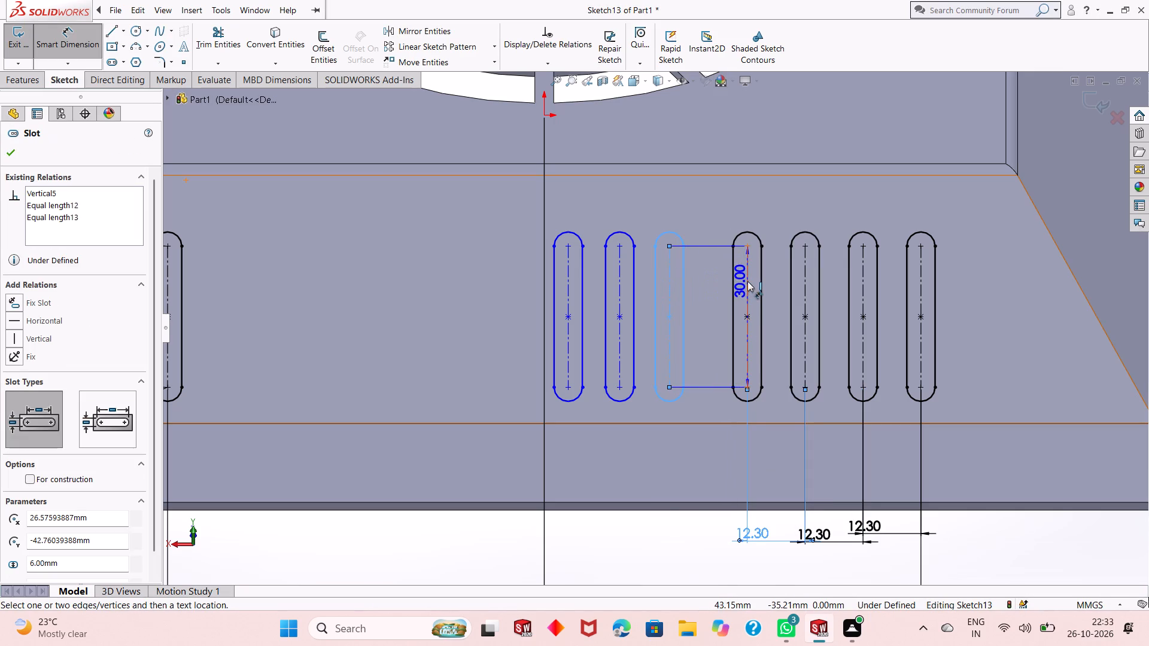
left_click(704, 530)
type("12.3")
key("Return")
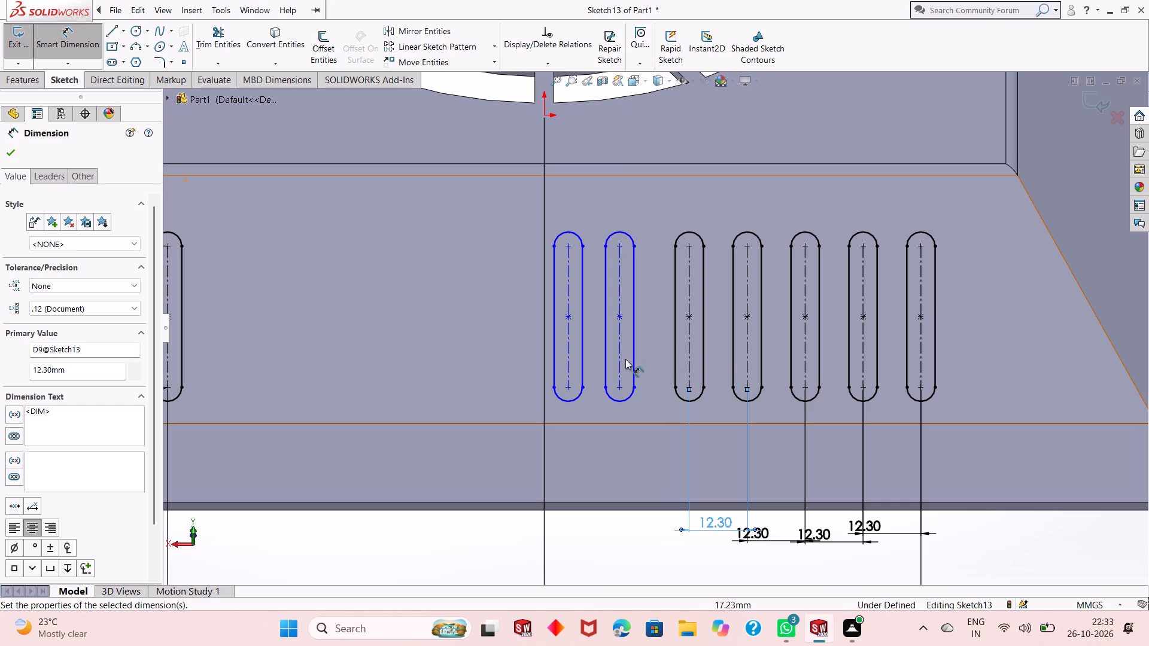
Dimension the last two slot centreline spacings nearest the origin at 12.3 mm each.
left_click(618, 362)
left_click(690, 346)
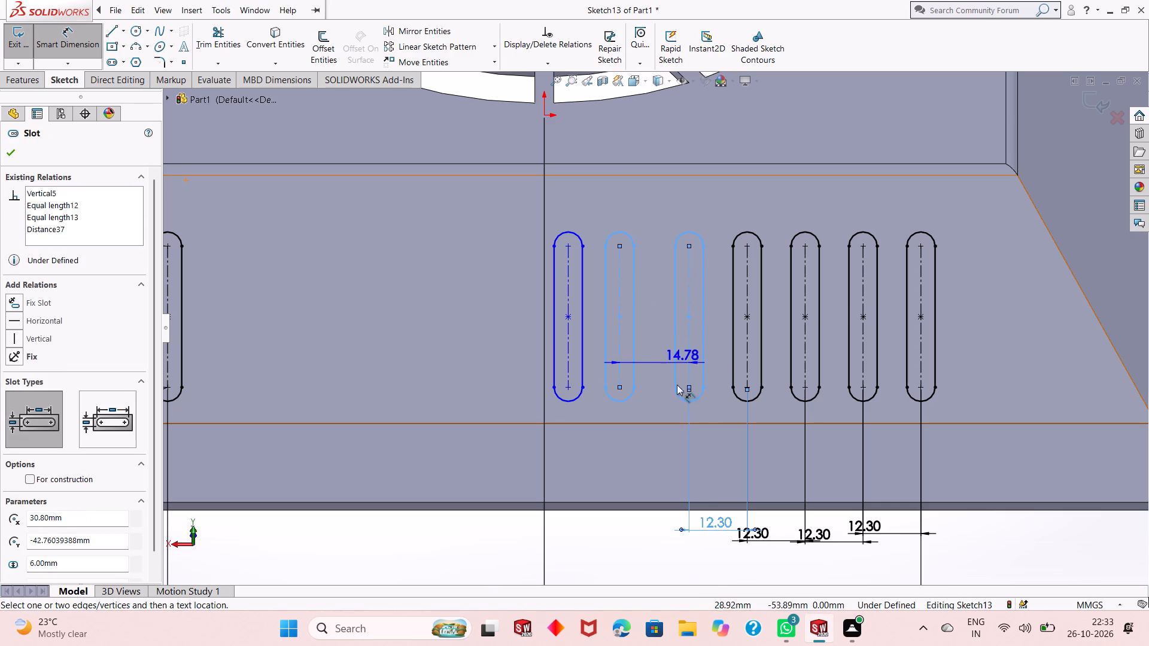
left_click(642, 533)
type("12.3")
key("Return")
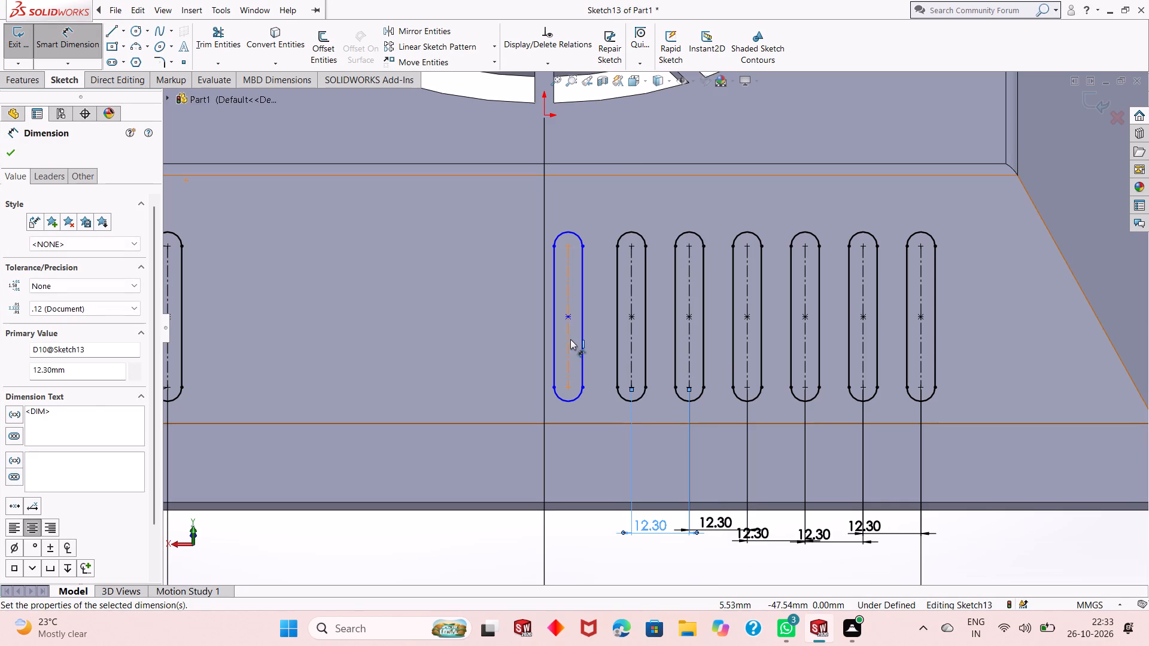
left_click(570, 339)
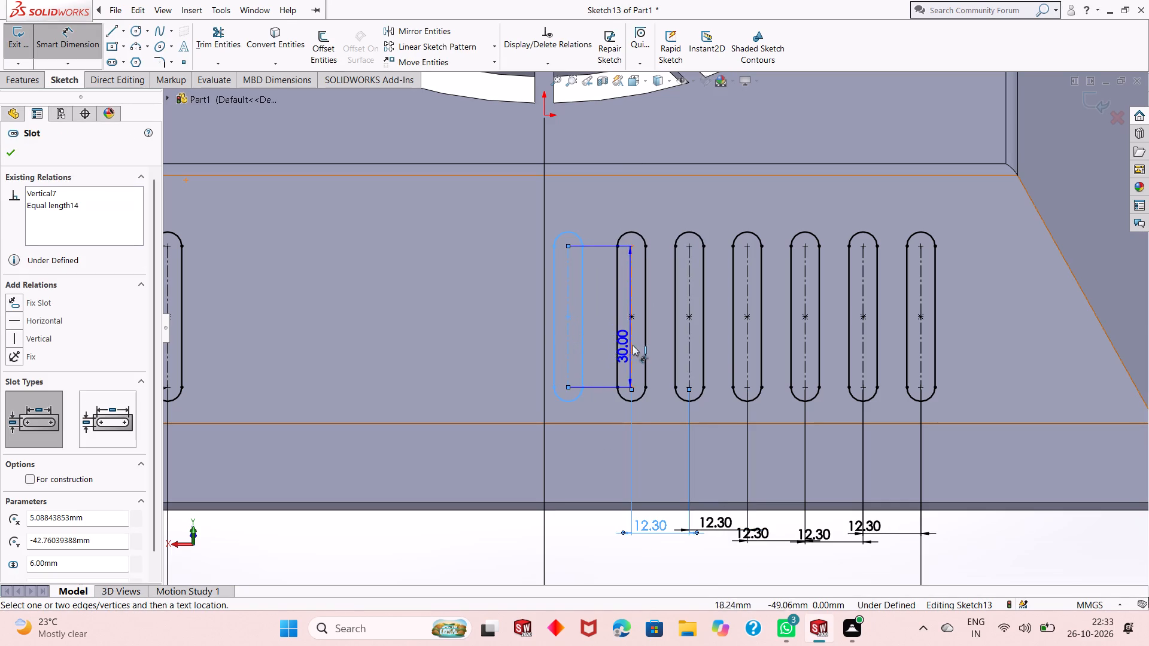
left_click(633, 345)
left_click(586, 535)
type("12")
type(".3")
key("Return")
scroll(631, 529, "up", 1)
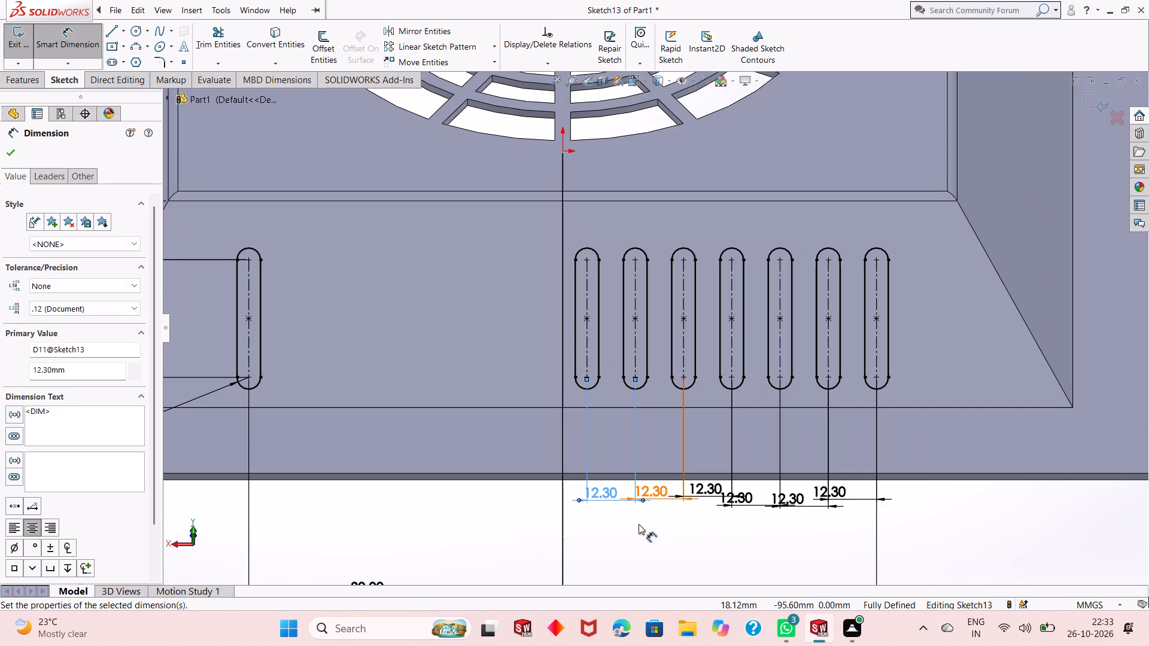
scroll(837, 511, "up", 2)
right_click(903, 496)
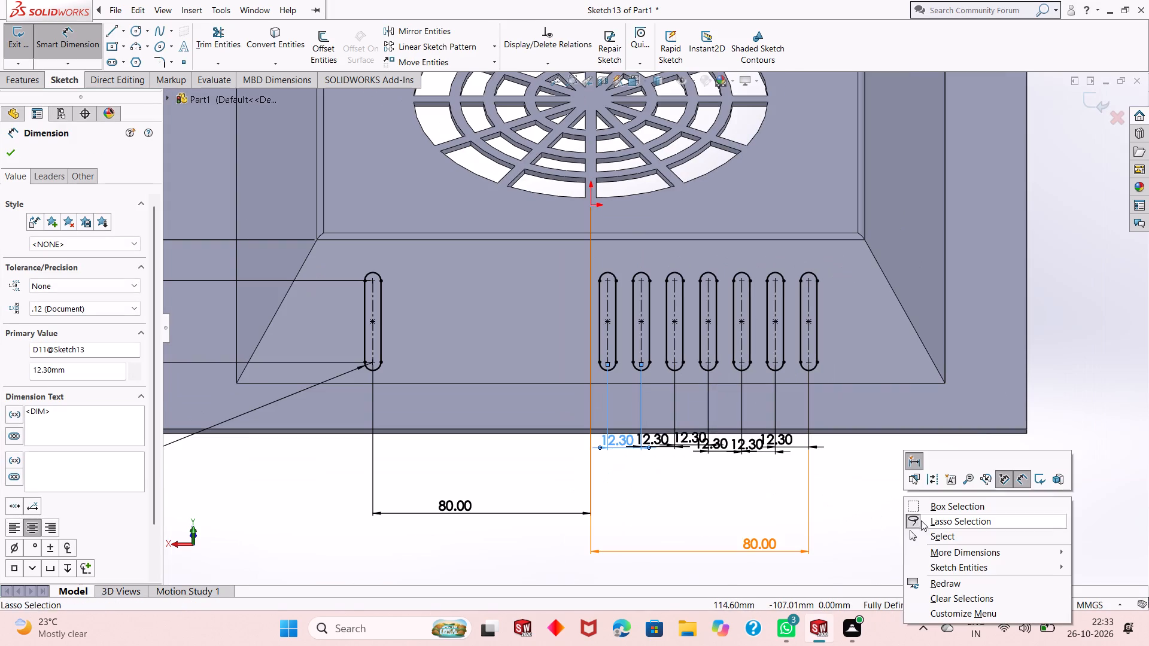
left_click(931, 539)
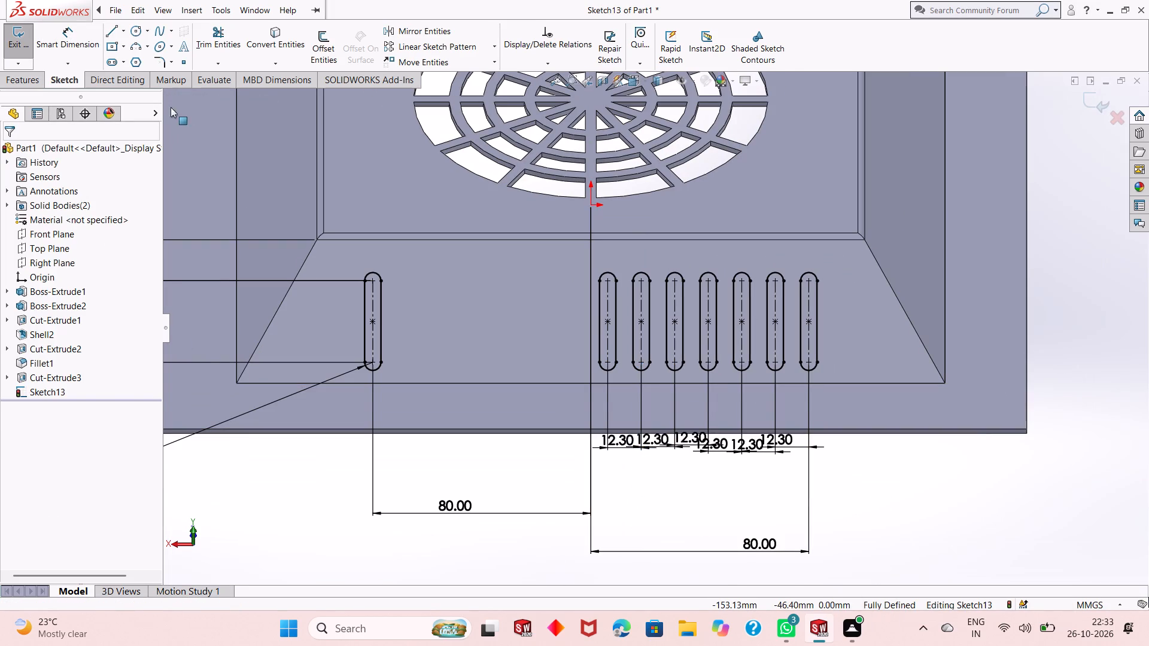
Sketch three vertical straight slots, about 29 to 30 mm between arc centres, in a row from the left slot toward the origin.
left_click(114, 61)
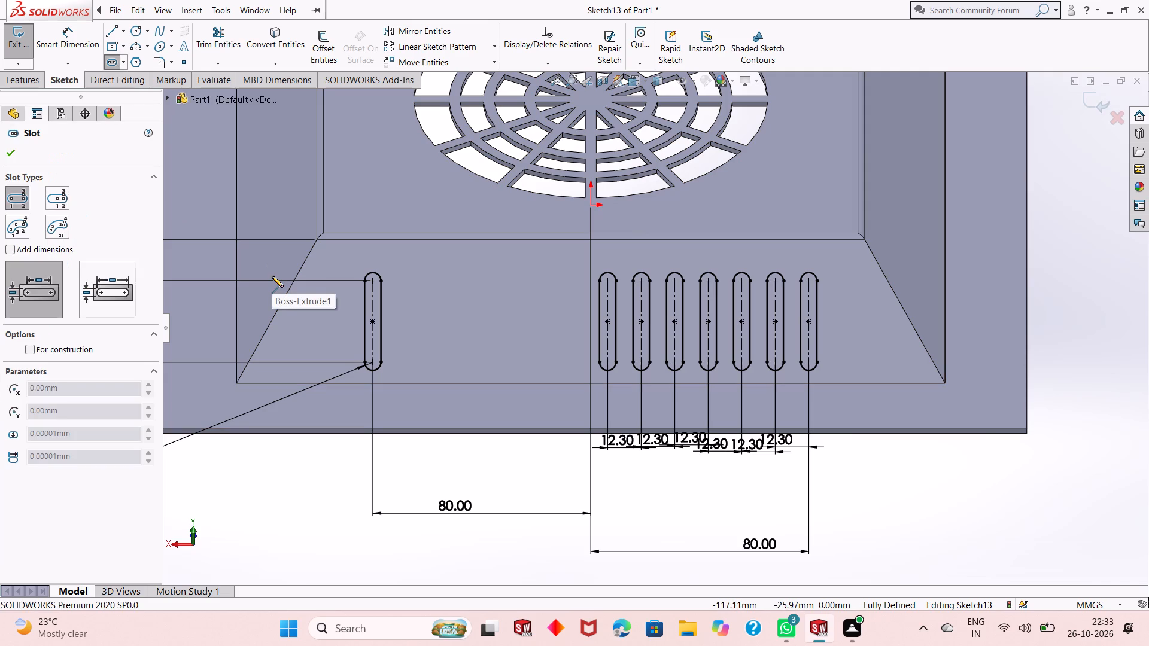
scroll(394, 303, "down", 2)
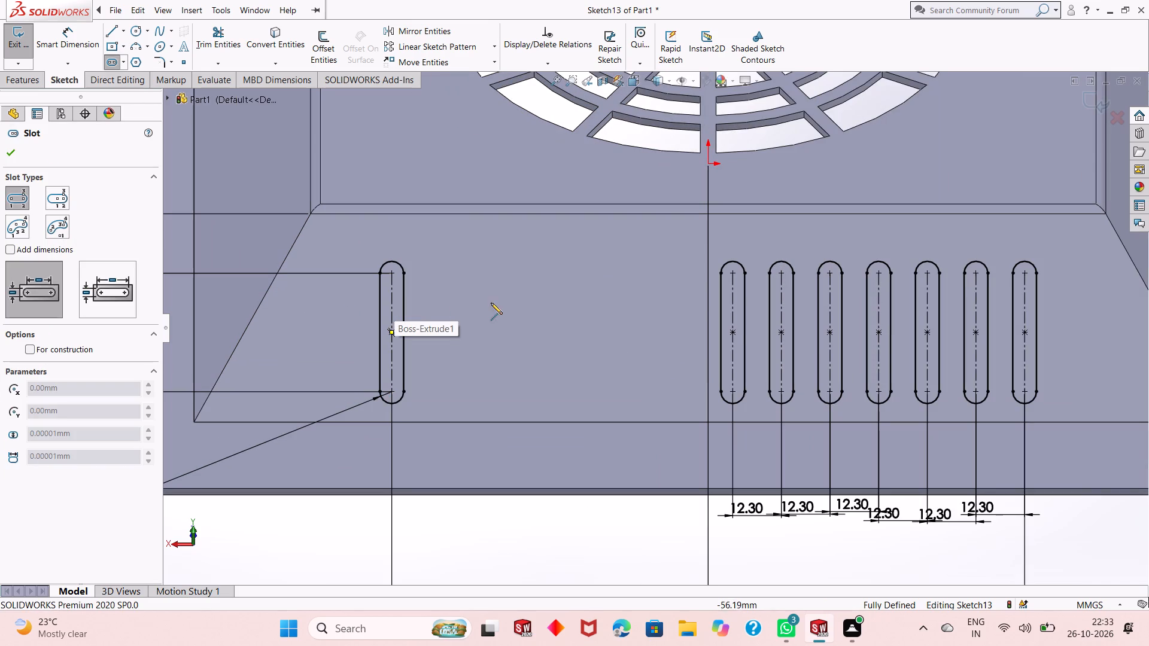
left_click(428, 272)
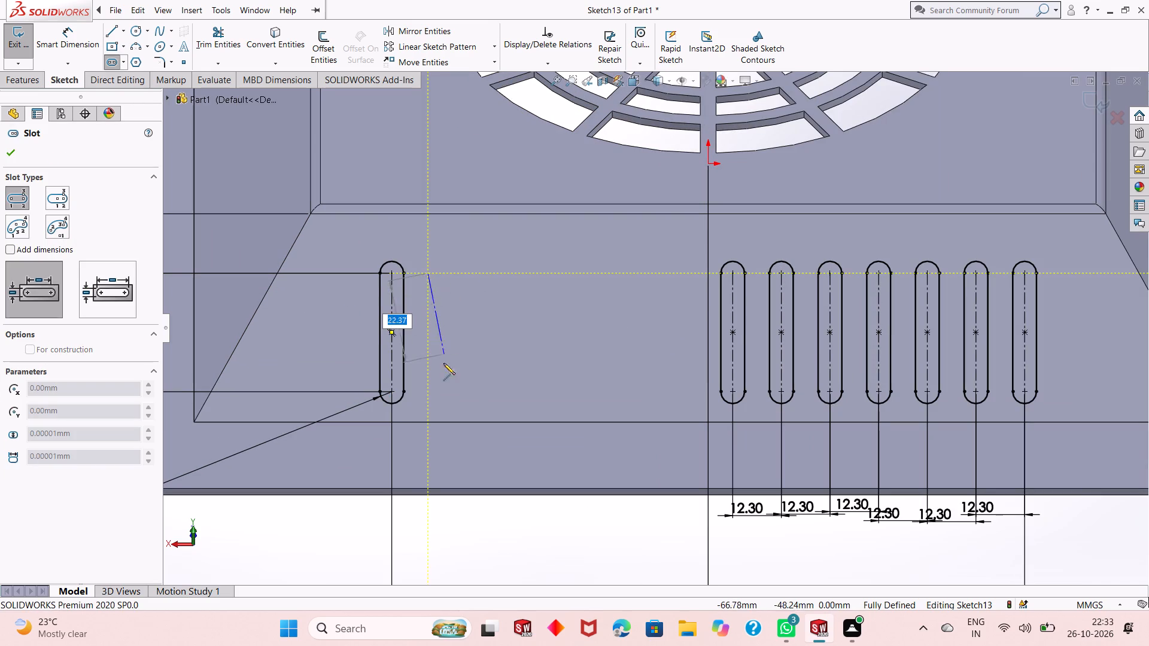
left_click(427, 392)
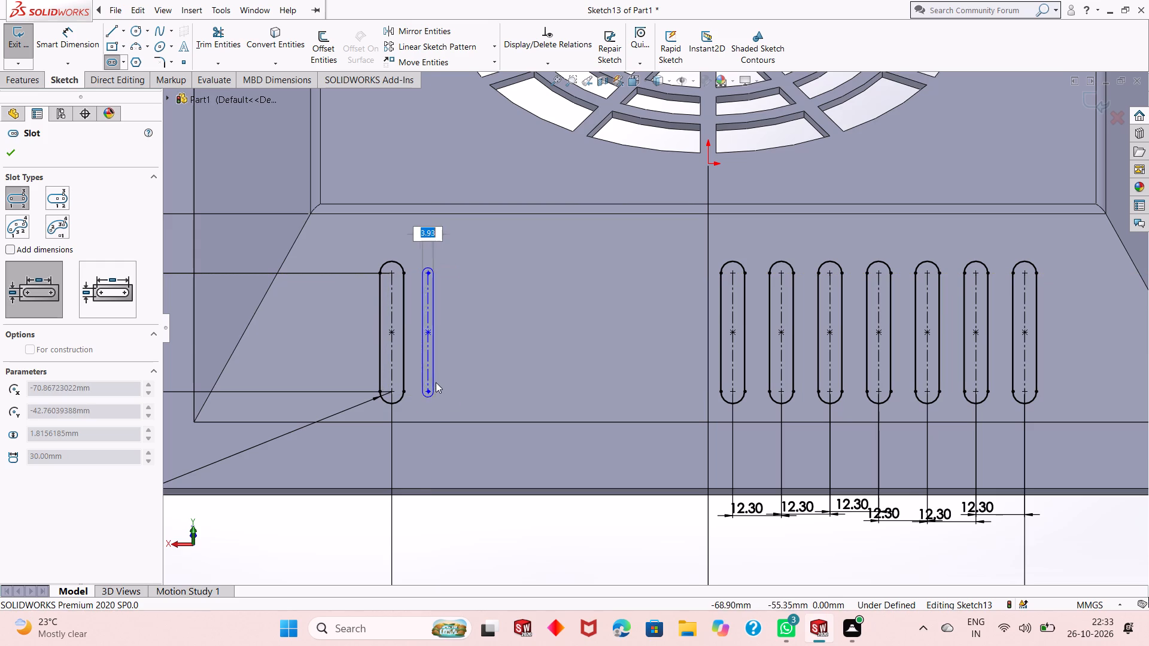
left_click(437, 382)
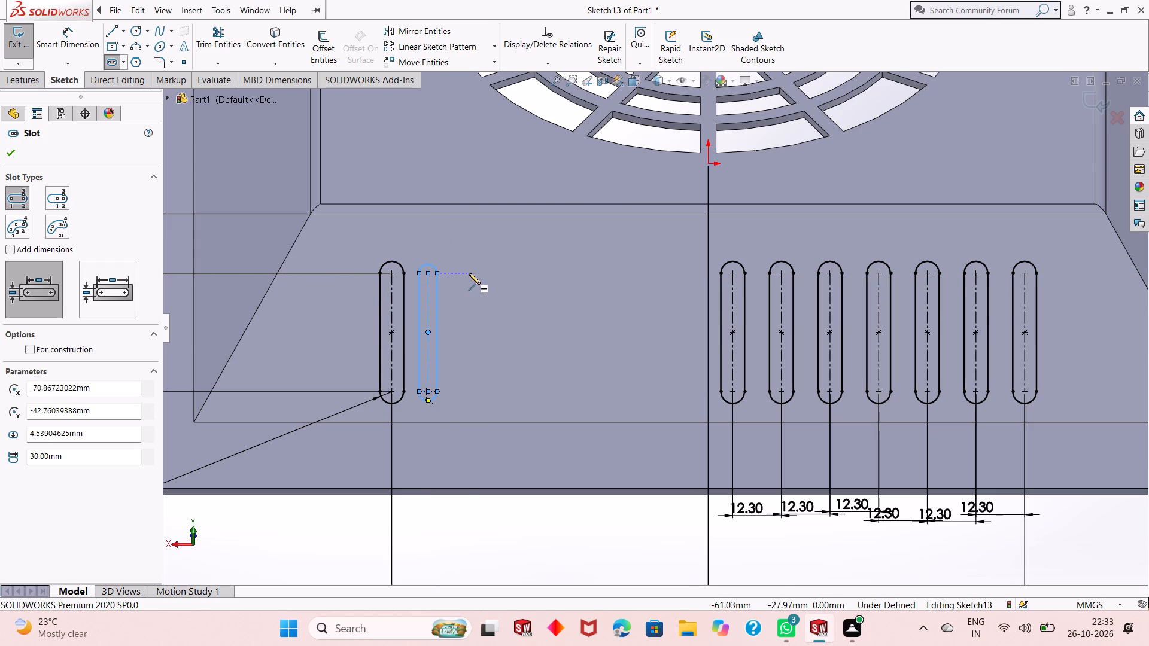
left_click(469, 272)
left_click(466, 392)
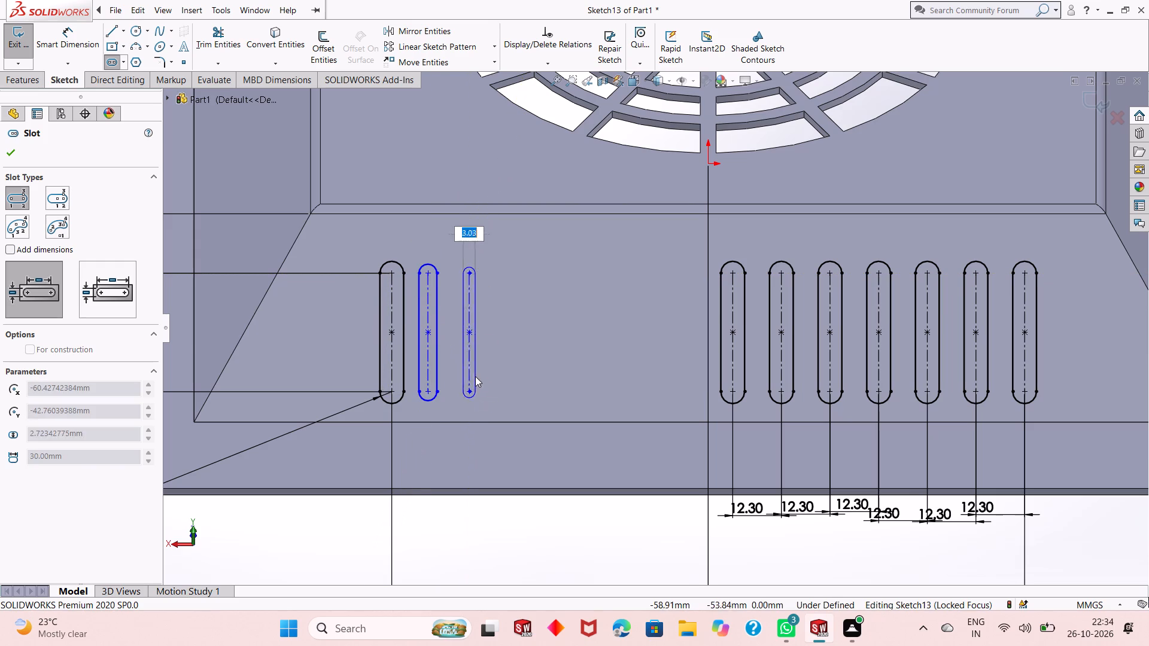
left_click(475, 376)
left_click(507, 273)
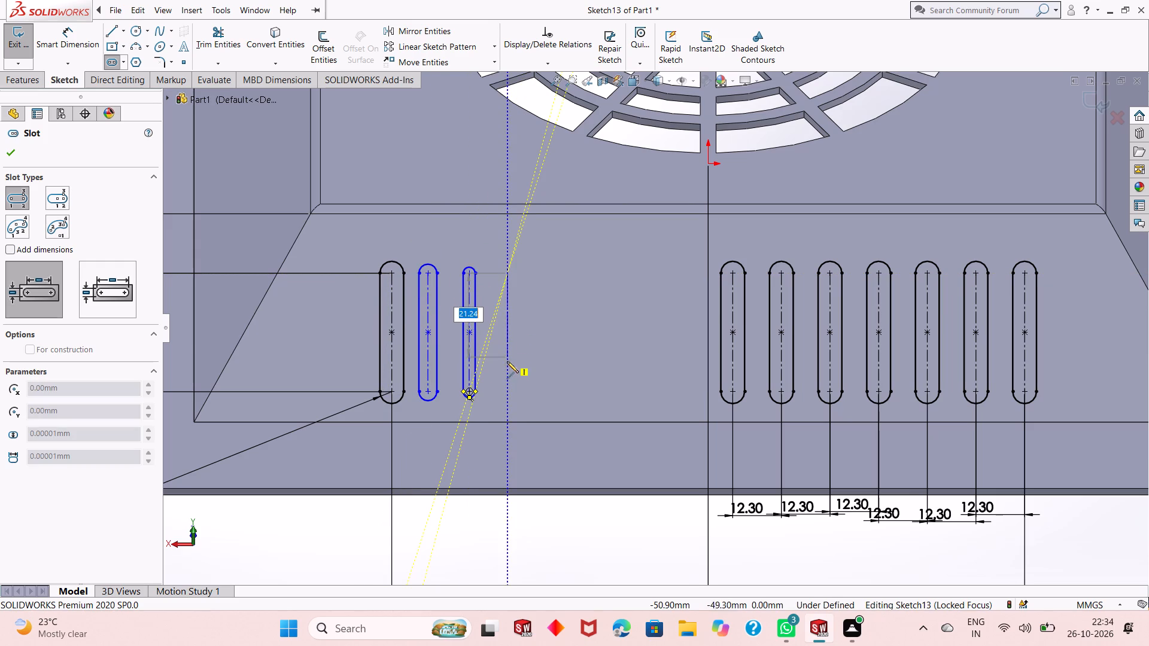
left_click(507, 387)
left_click(518, 351)
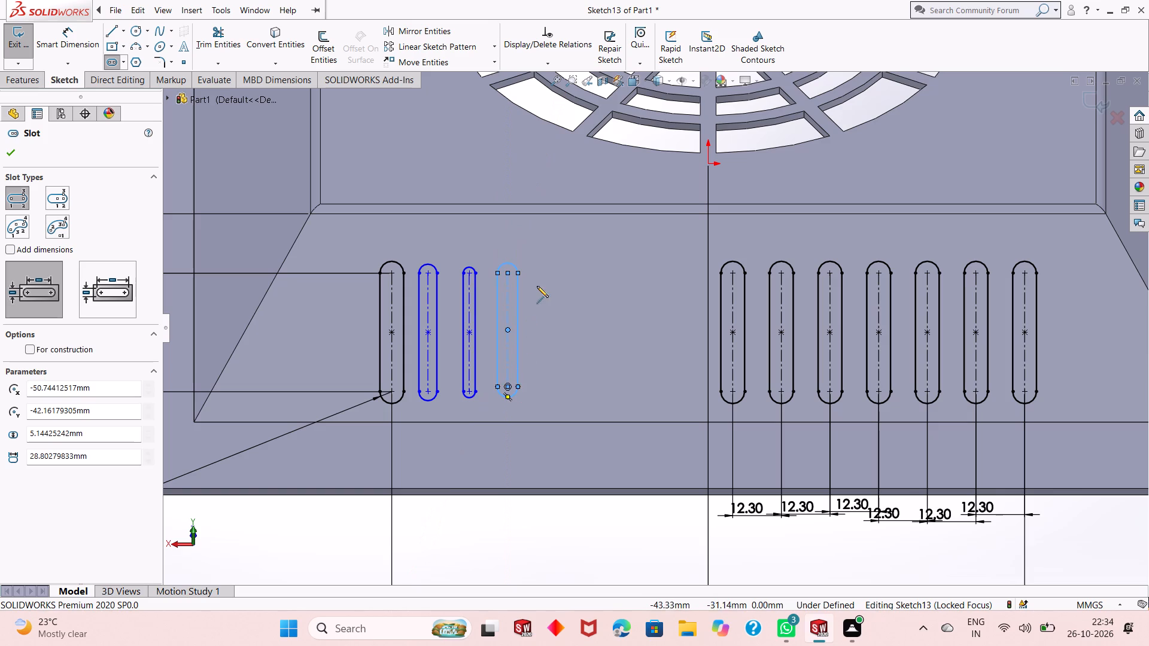
Continue the left row toward the origin with three more vertical straight slots, about 24 to 28 mm between arc centres.
left_click(545, 272)
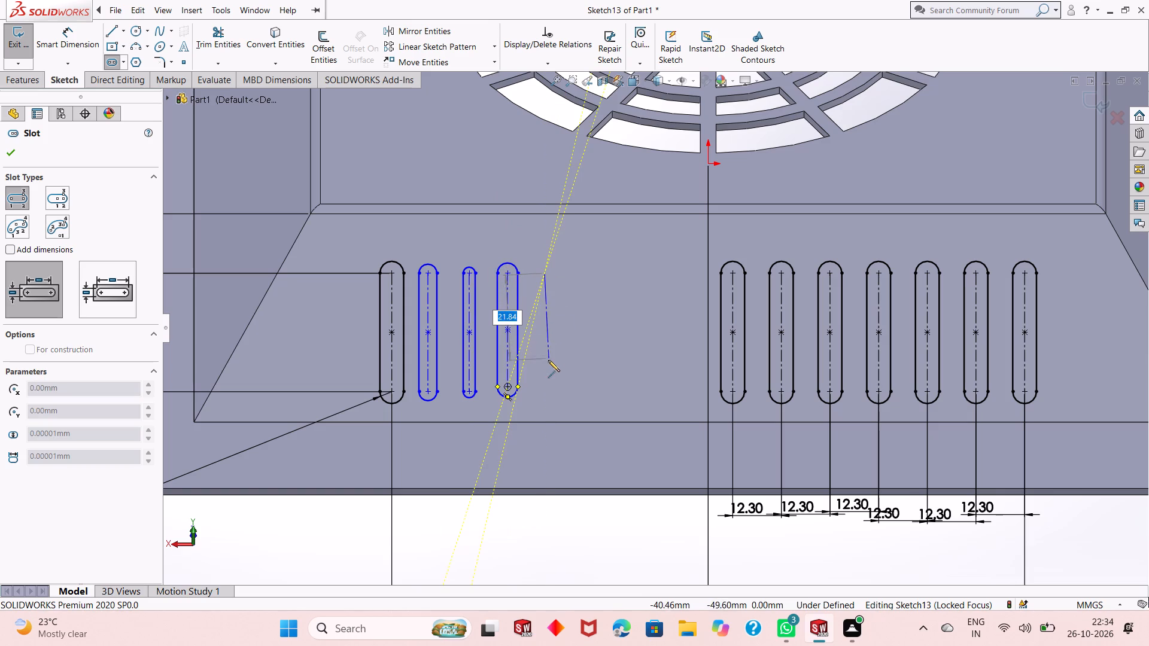
left_click(544, 368)
left_click(560, 330)
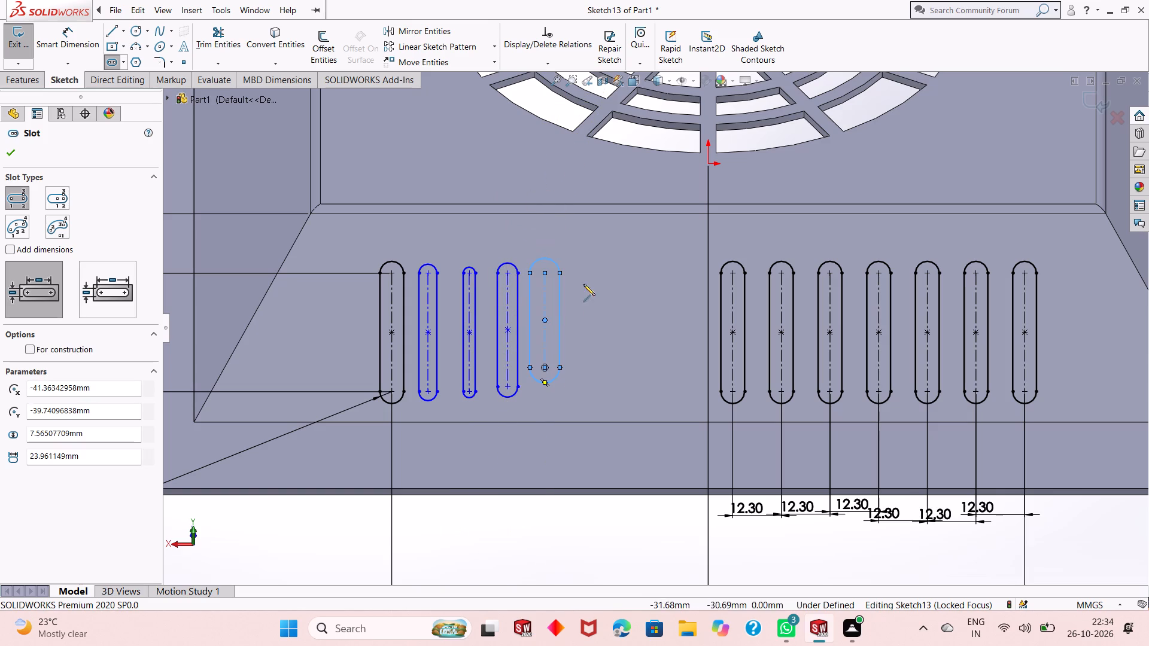
left_click(591, 274)
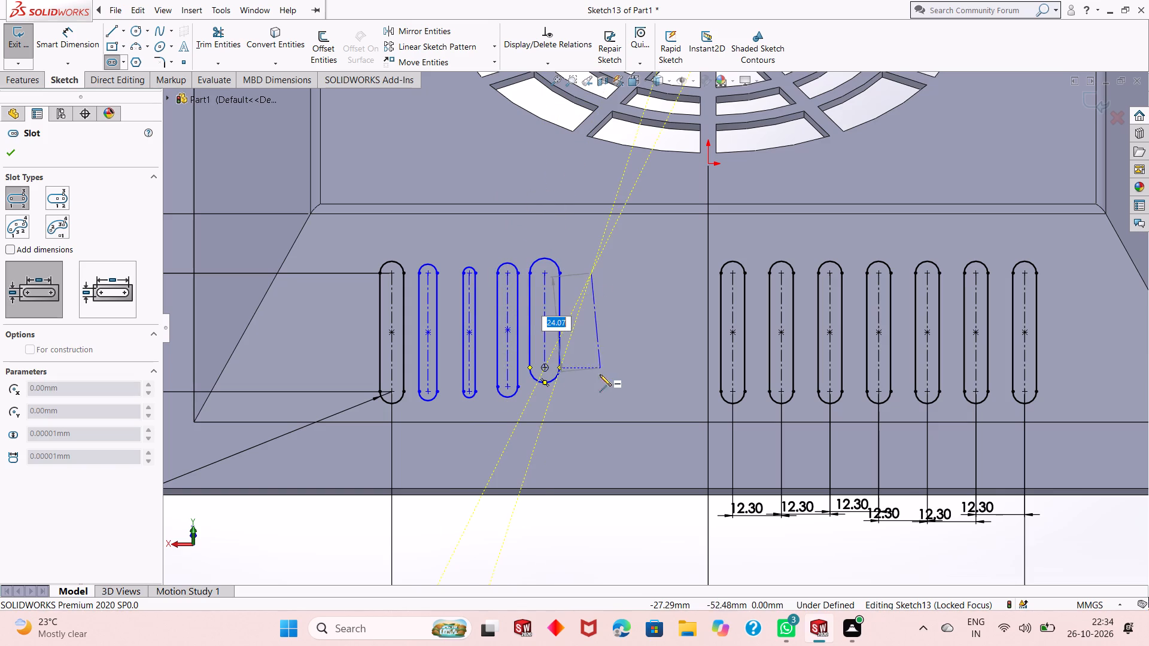
left_click(591, 382)
left_click(601, 359)
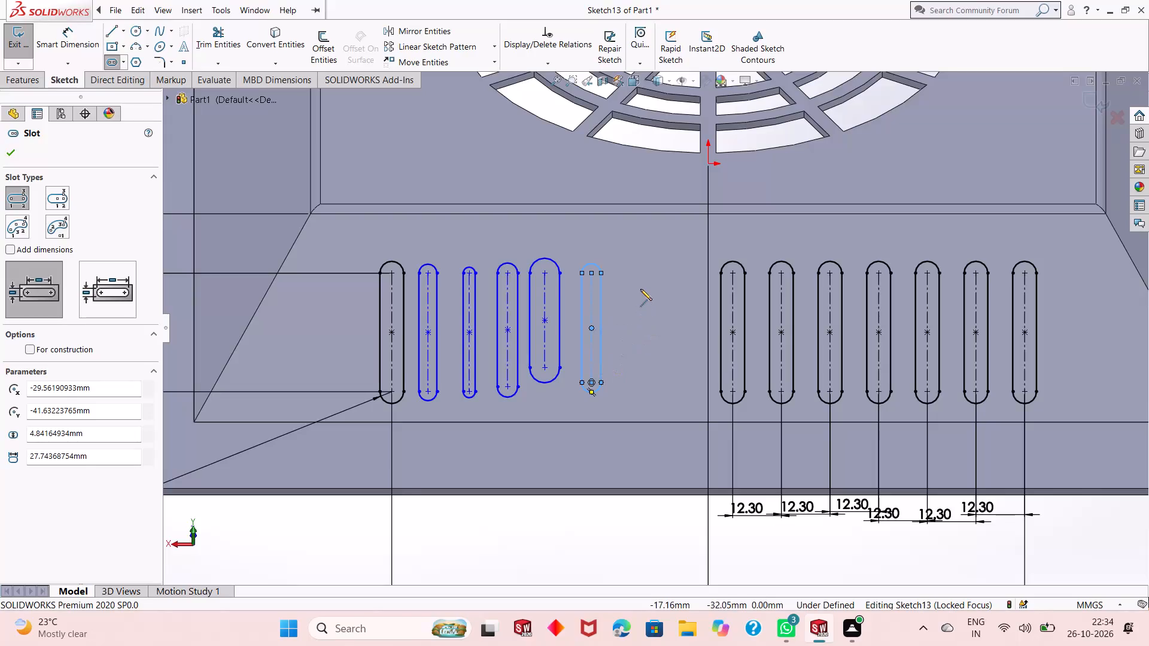
left_click(639, 273)
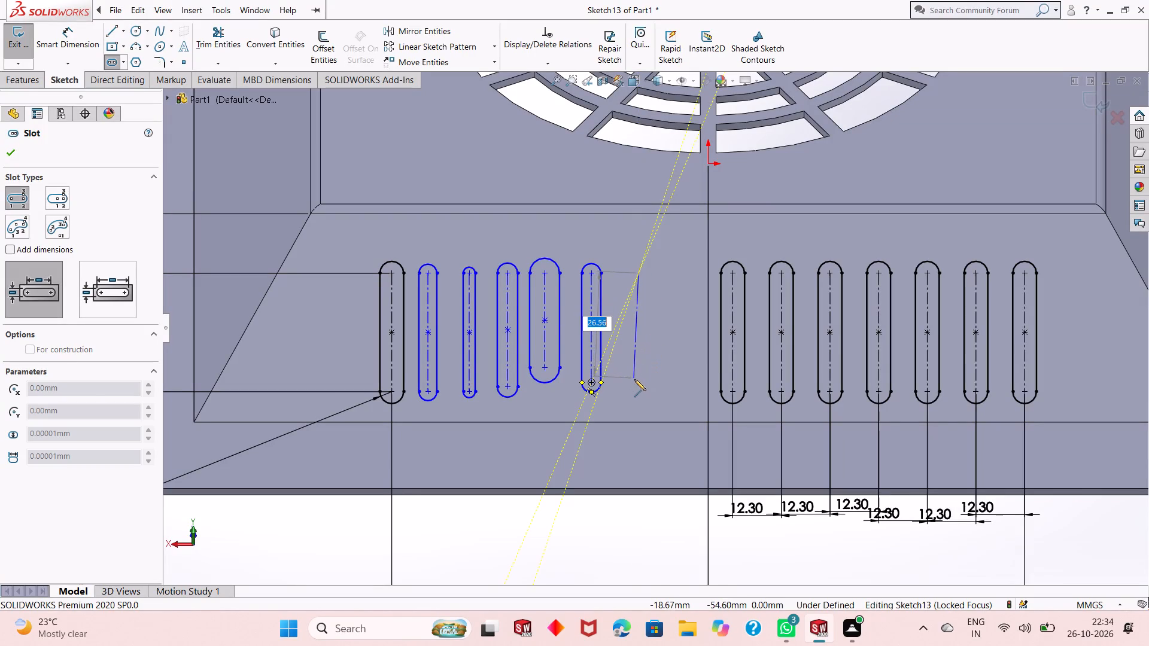
left_click(636, 380)
left_click(652, 350)
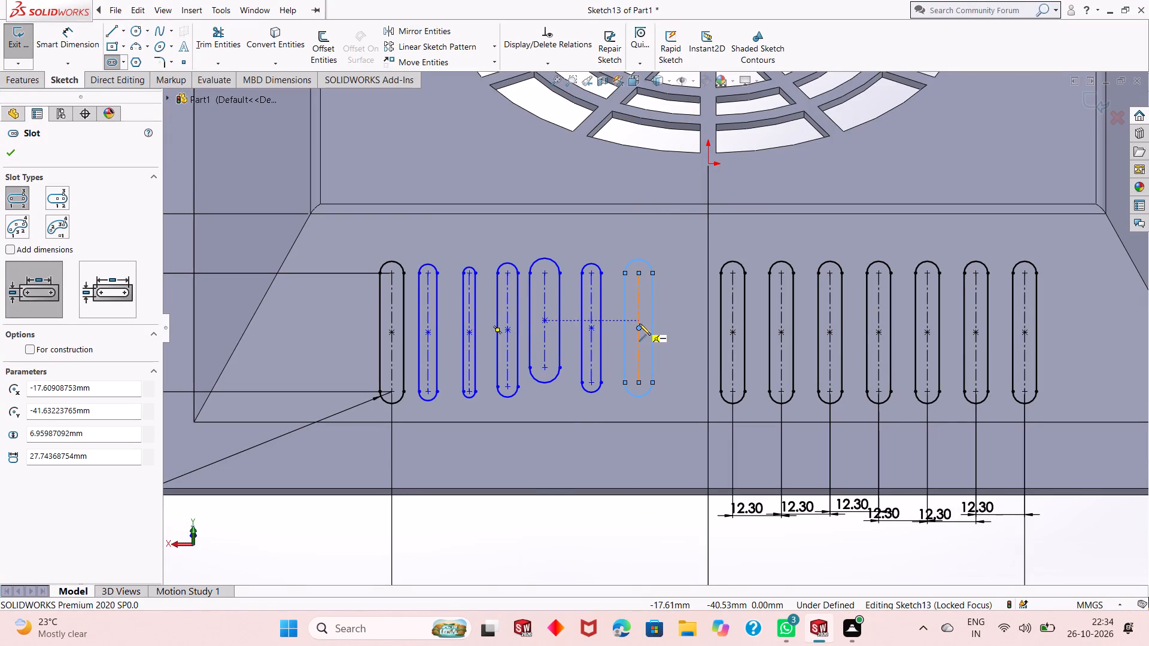
Align the upper arc centres of all seven left-row slots with a Horizontal relation.
right_click(506, 245)
left_click(529, 257)
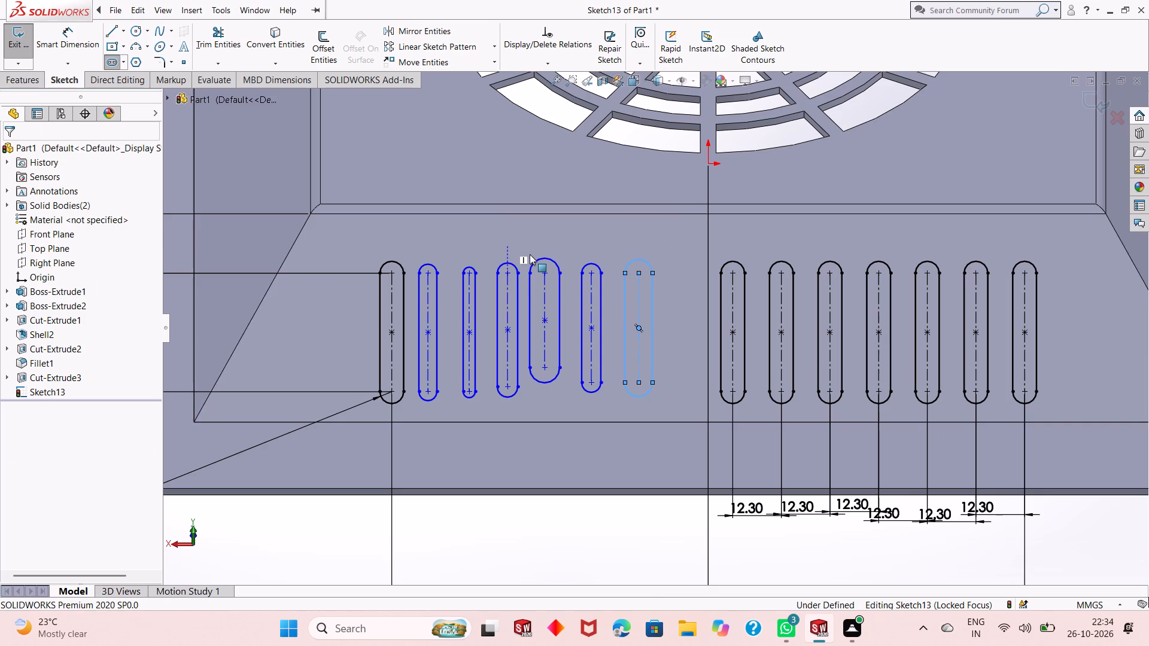
scroll(528, 273, "down", 2)
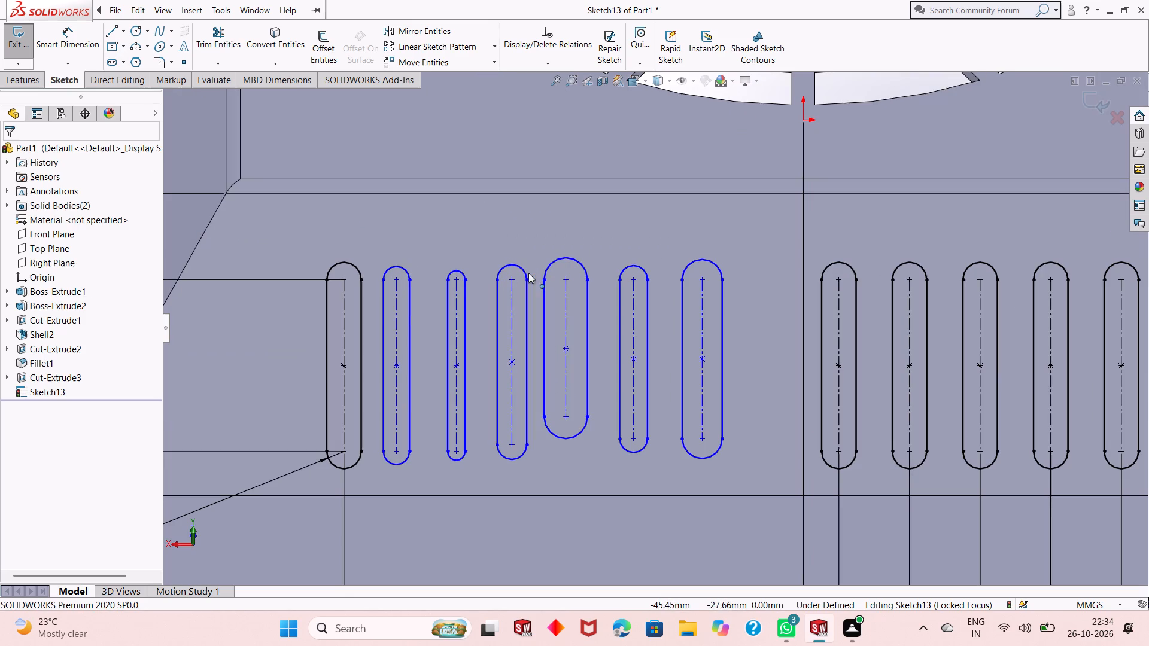
left_click(346, 279)
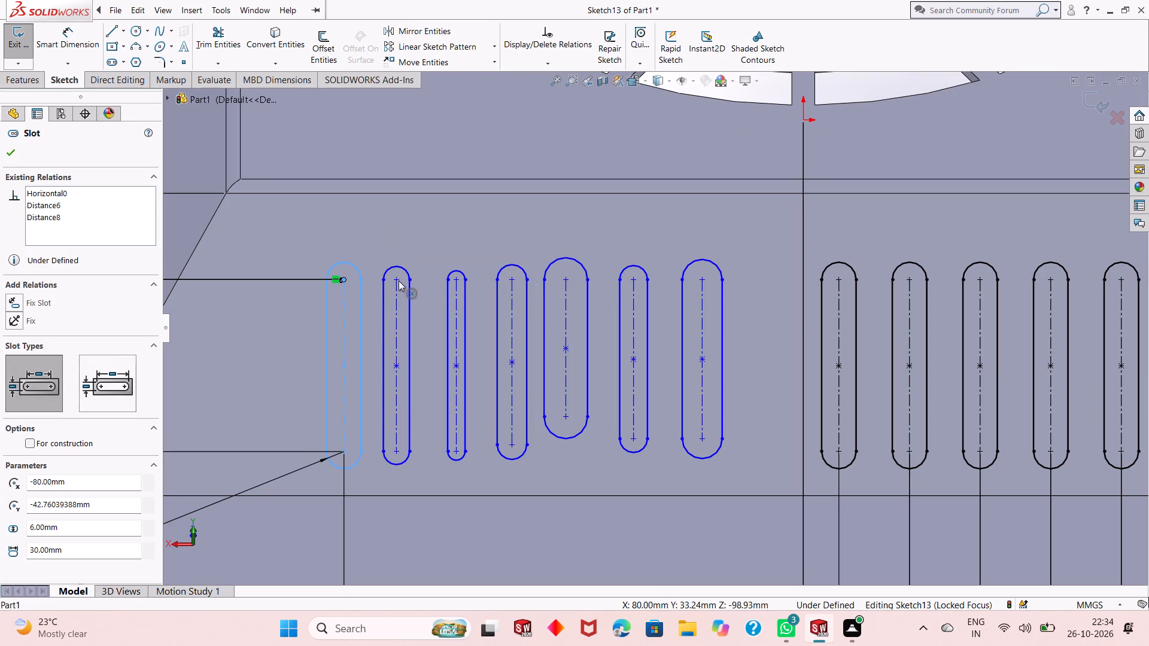
left_click(399, 281, "ctrl")
left_click(454, 279, "ctrl")
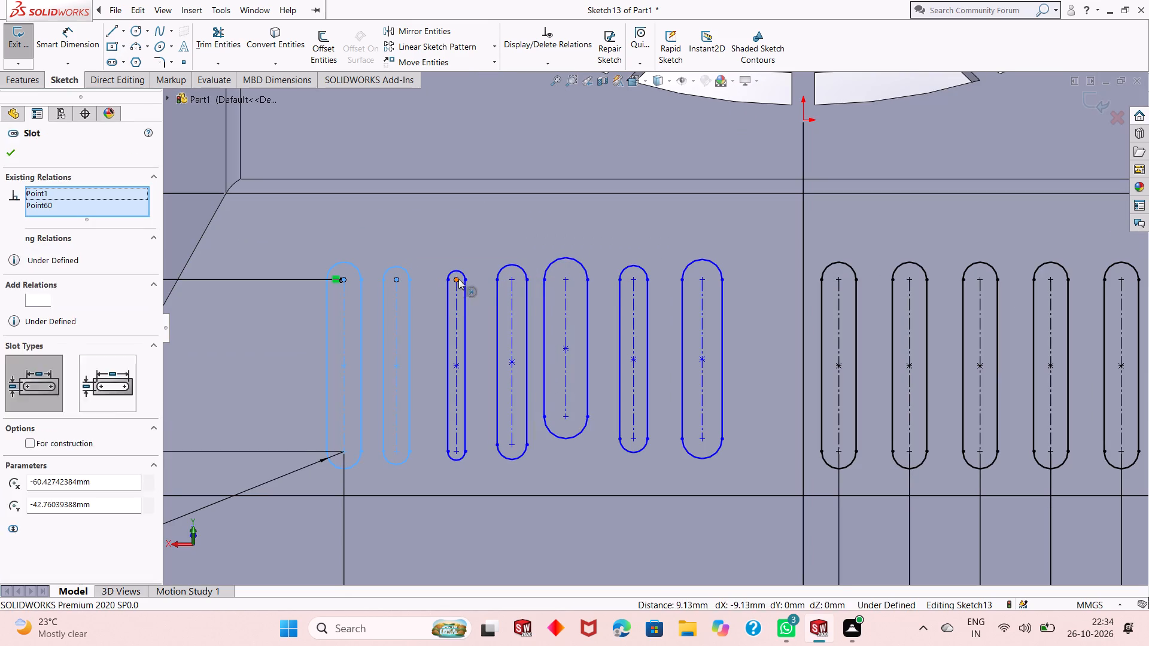
left_click(512, 278, "ctrl")
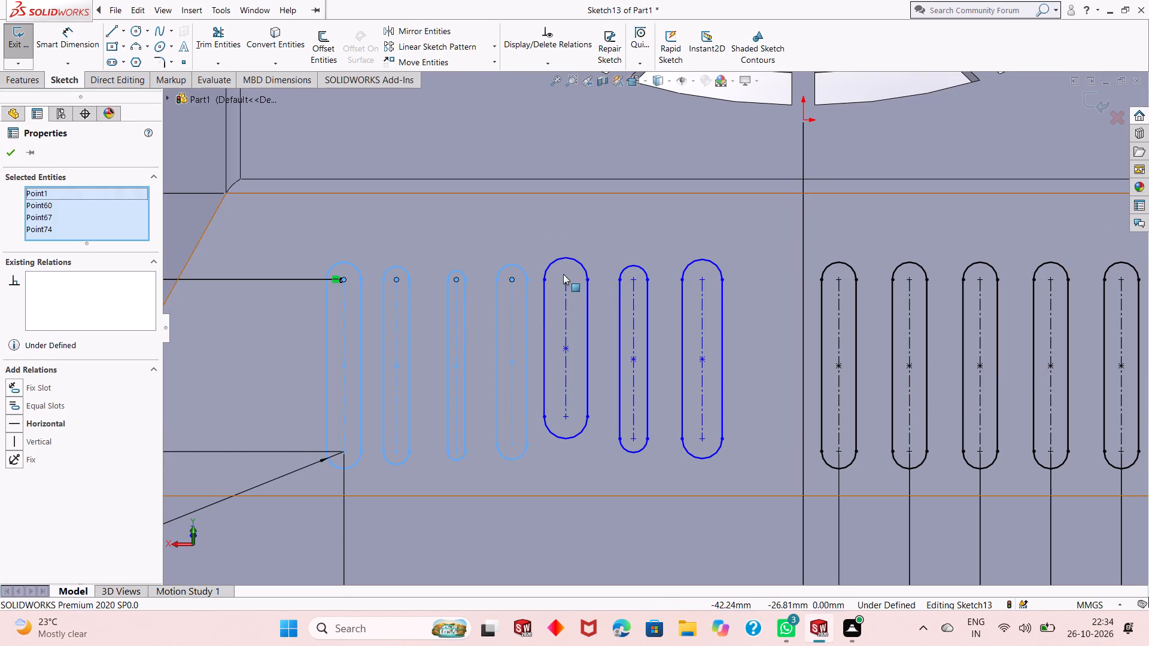
left_click(566, 281, "ctrl")
left_click(632, 280, "ctrl")
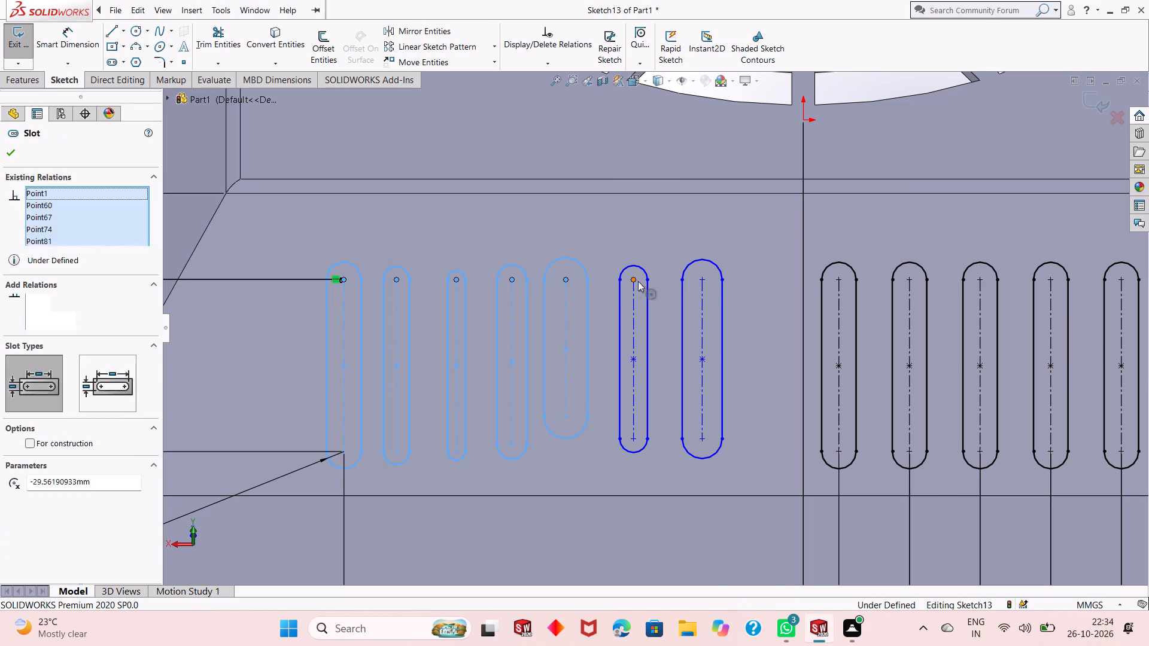
left_click(701, 280, "ctrl")
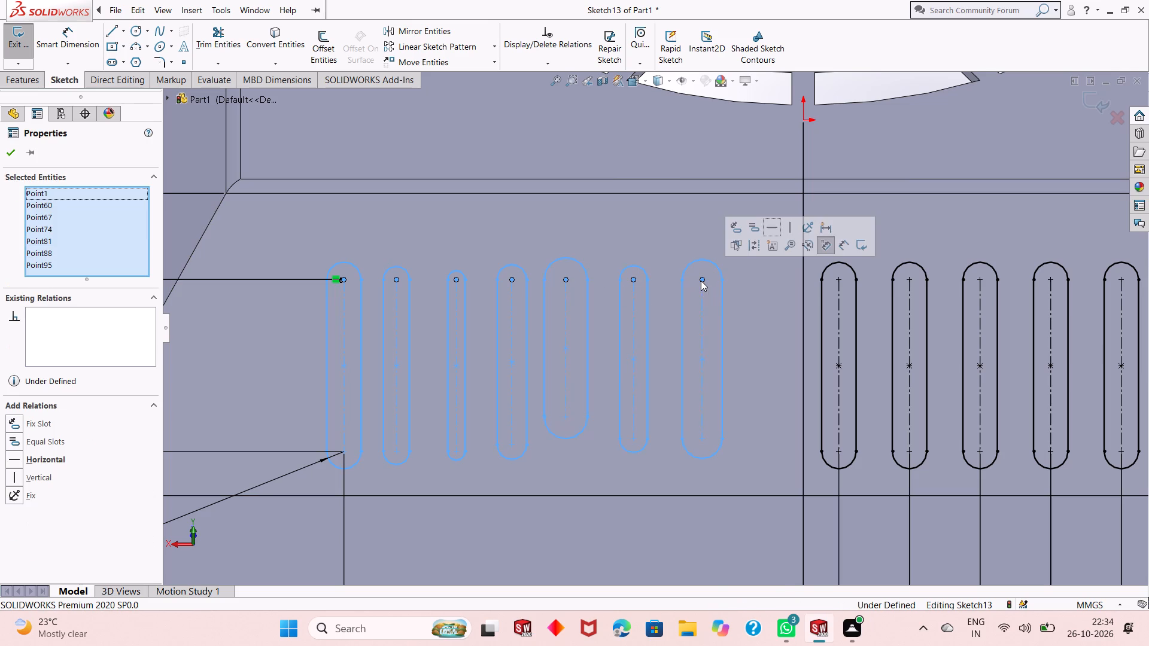
left_click(776, 233)
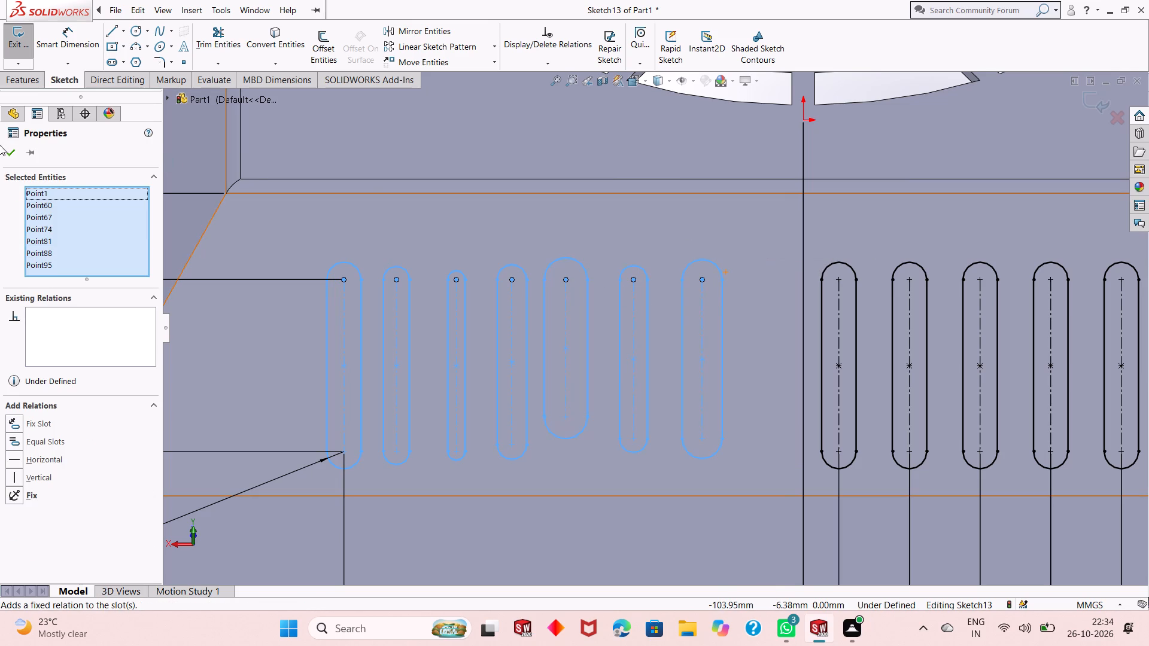
left_click(7, 158)
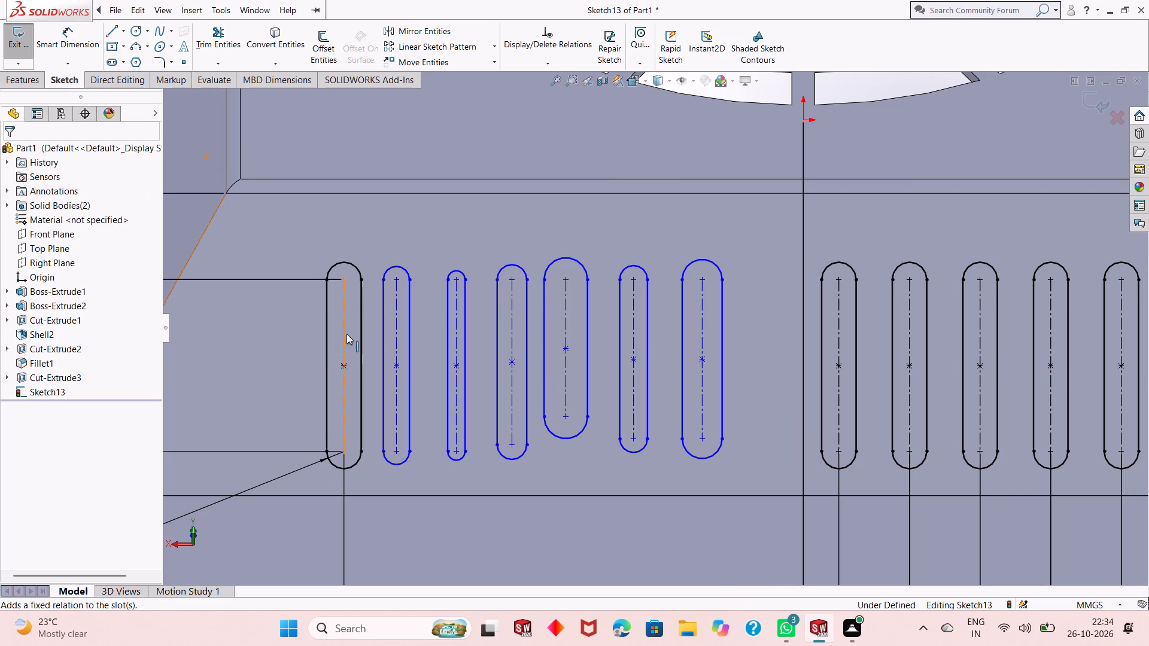
Make the vertical centrelines of all seven left-row slots equal in length with an Equal relation.
left_click(346, 334)
left_click(395, 314, "ctrl")
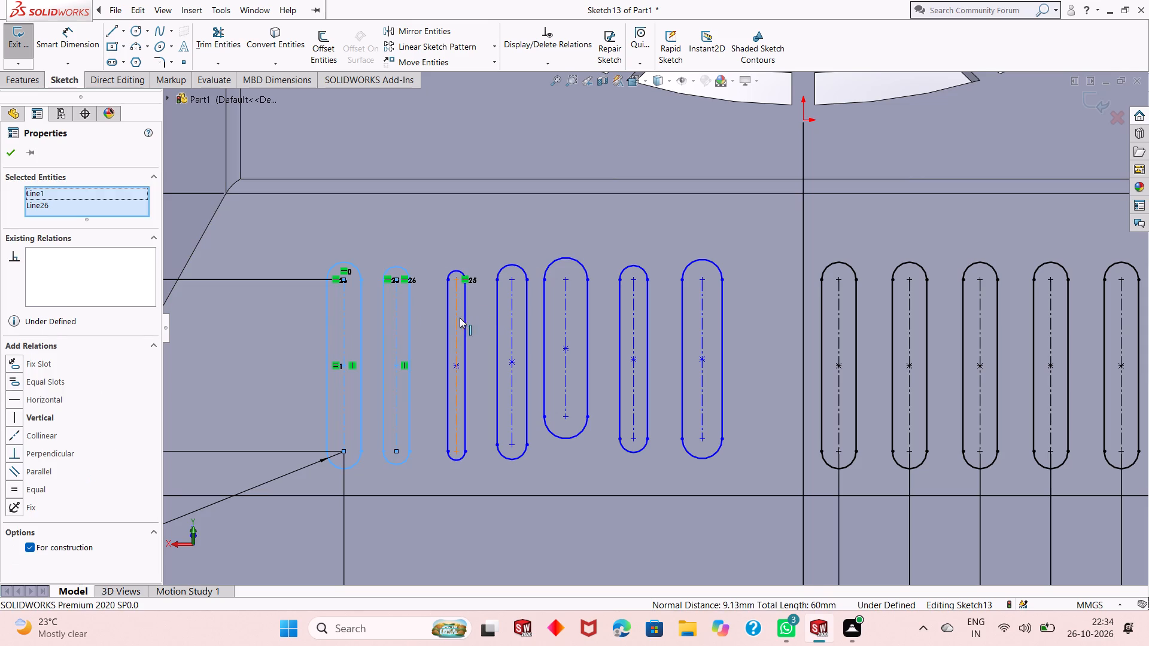
left_click(457, 323, "ctrl")
left_click(514, 310, "ctrl")
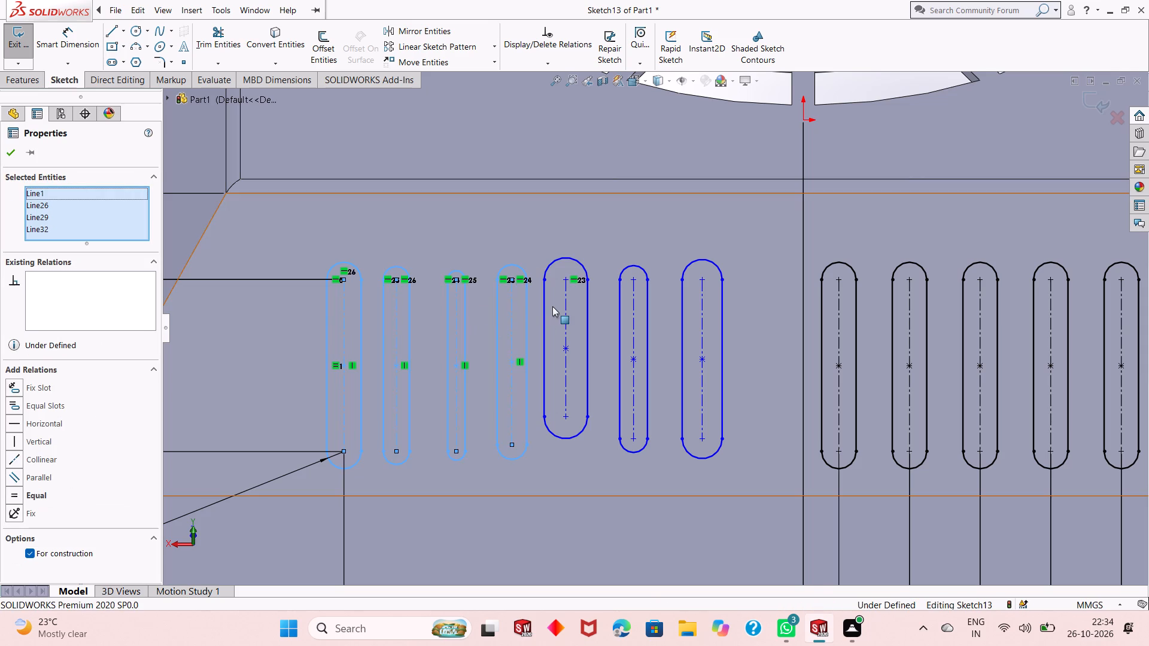
left_click(565, 306, "ctrl")
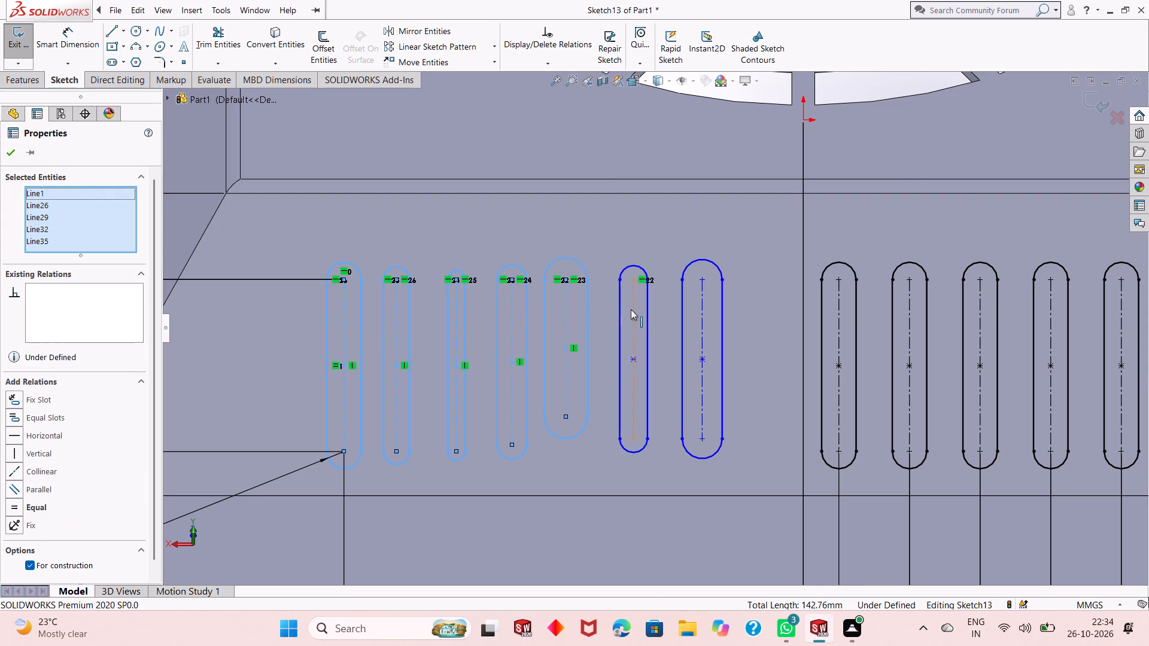
left_click(631, 309, "ctrl")
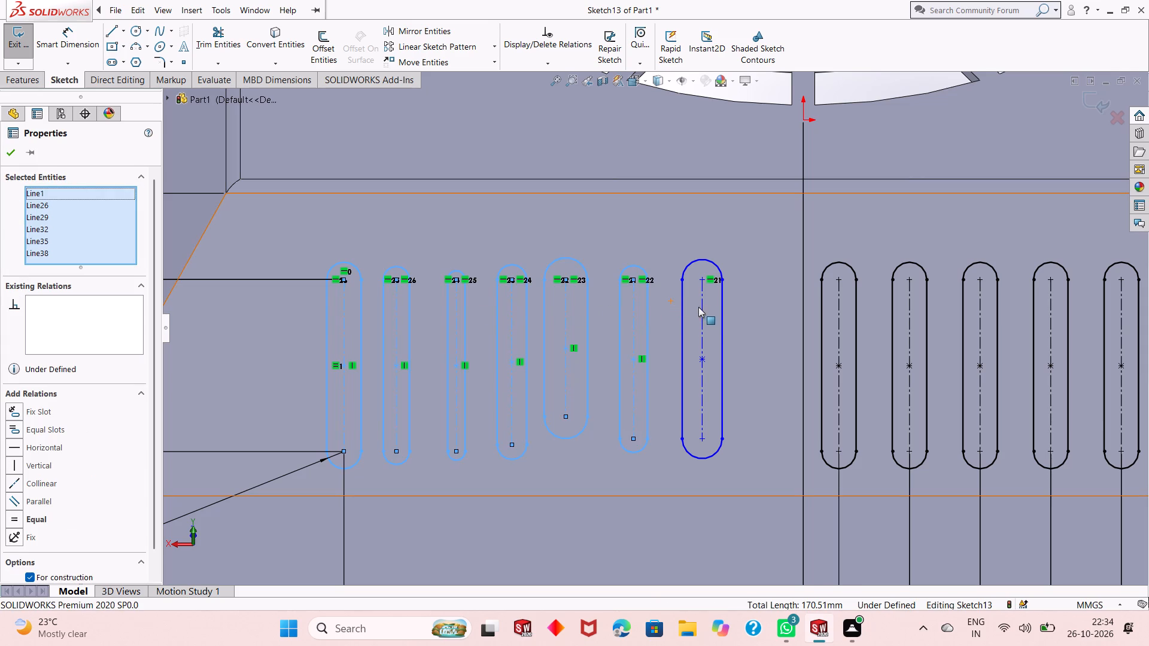
left_click(700, 309, "ctrl")
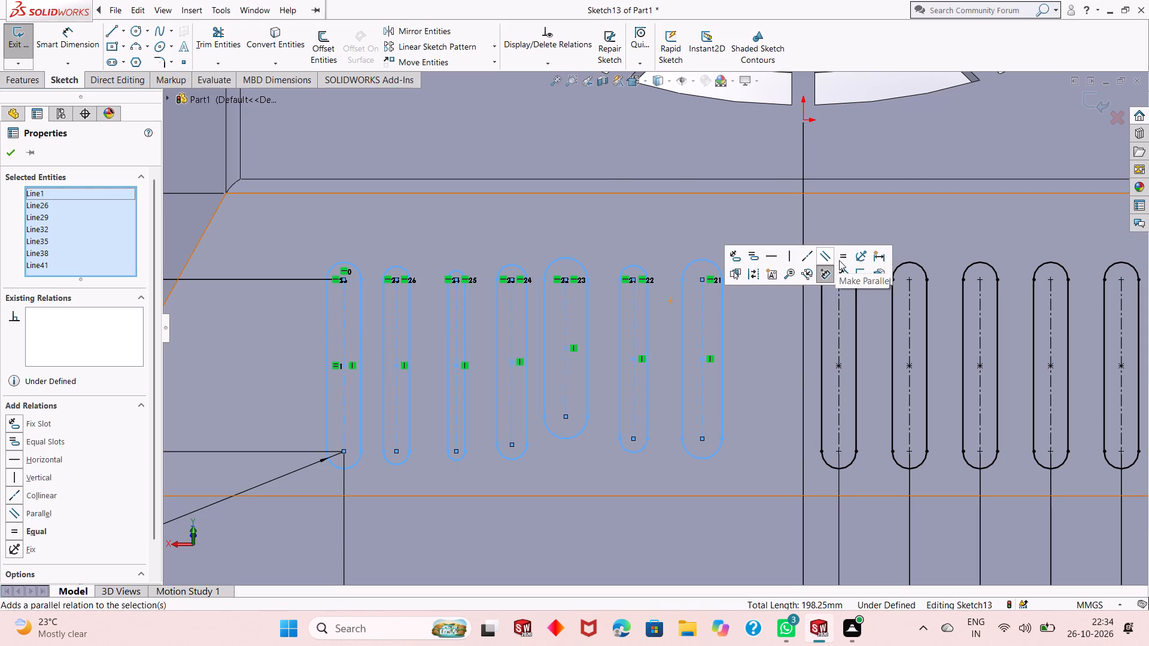
left_click(839, 260)
left_click(10, 150)
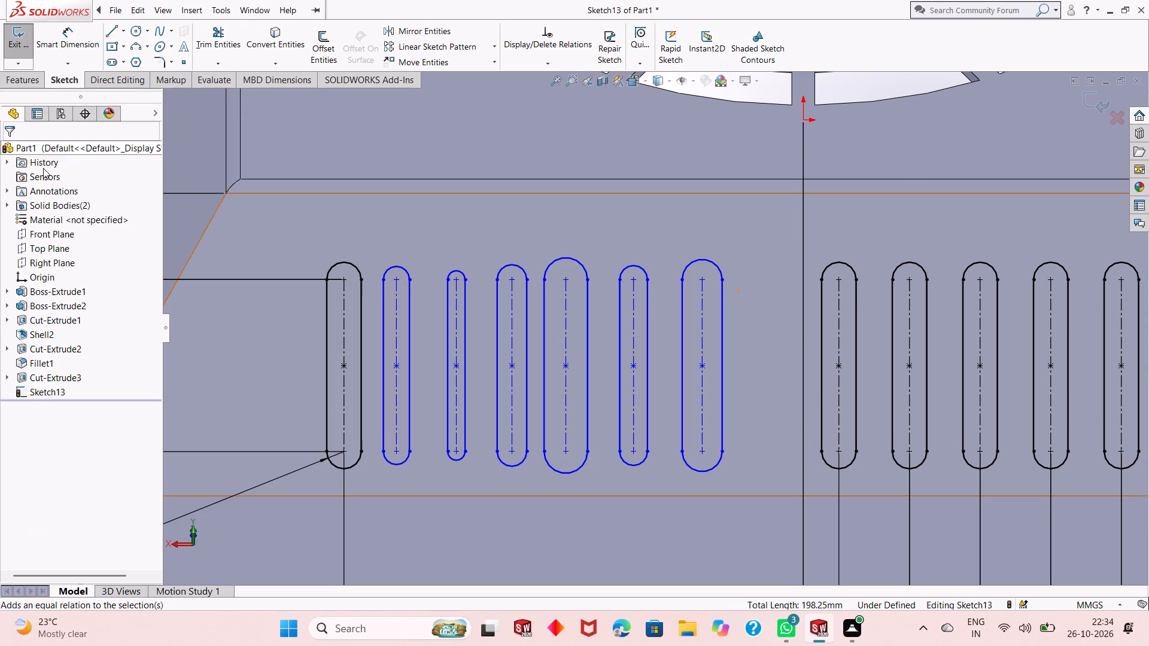
Apply an Equal relation to the lower end arcs of all seven left-row slots so their widths match.
left_click(356, 459)
left_click(393, 459, "ctrl")
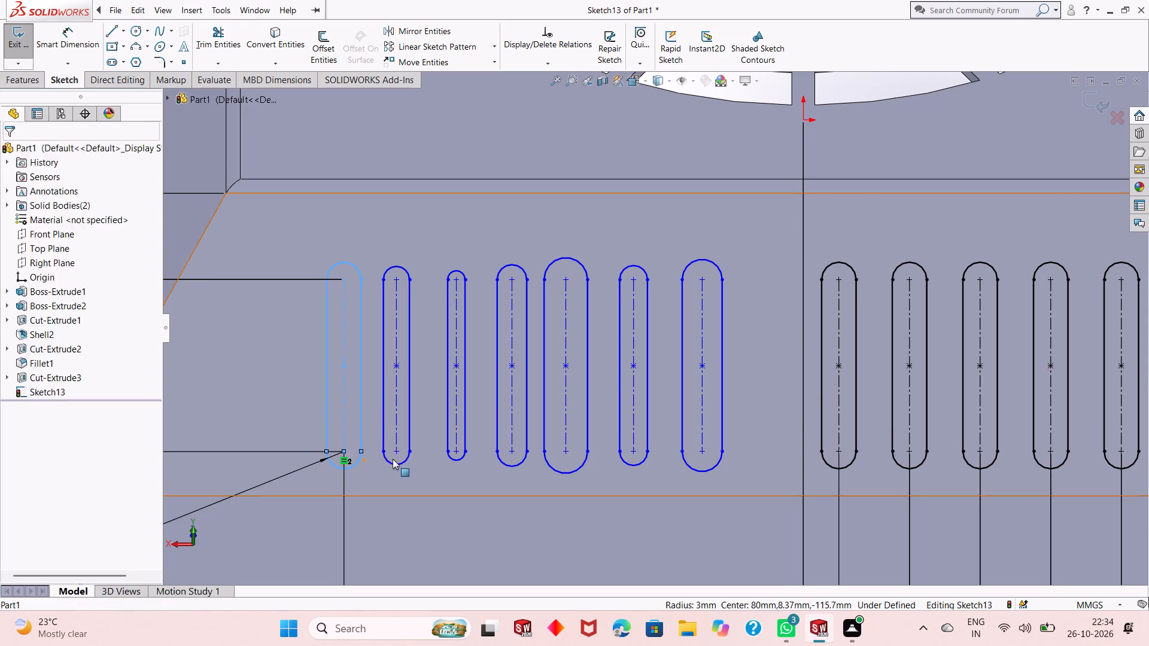
right_click(48, 207)
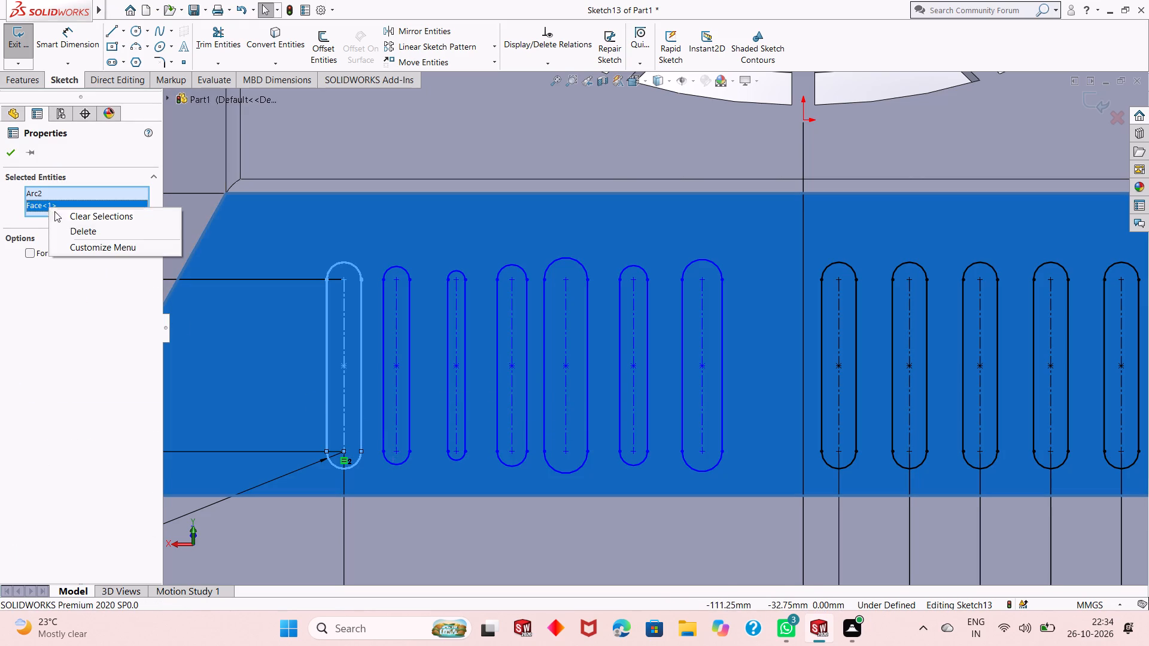
left_click(92, 232)
left_click(396, 462, "ctrl")
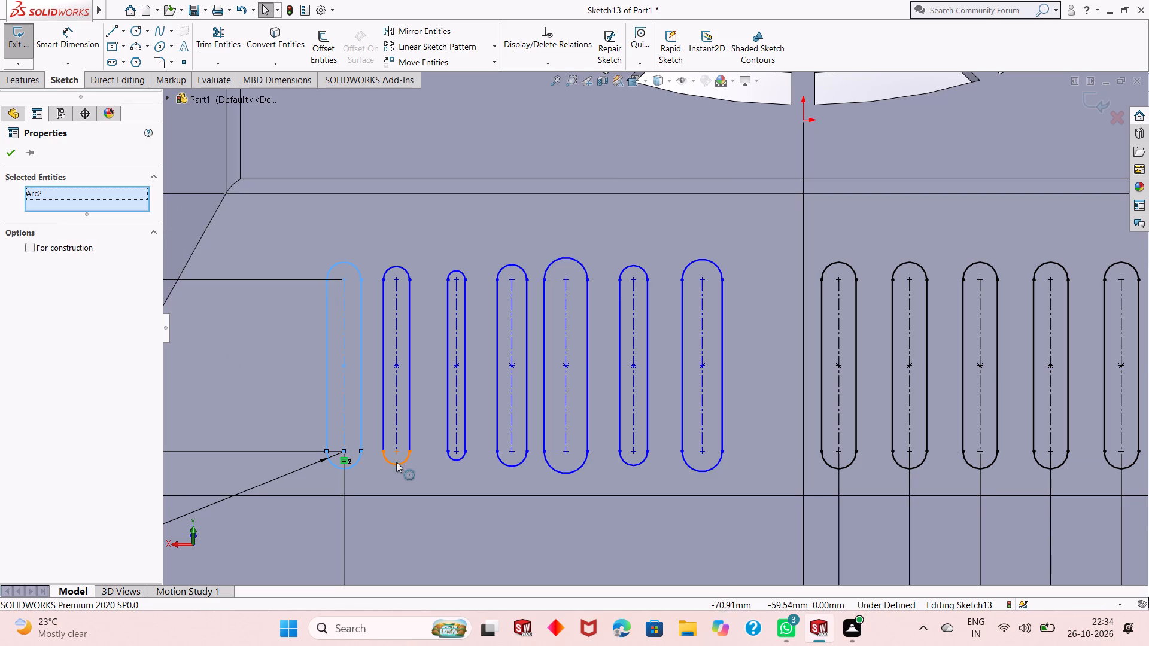
left_click(447, 456, "ctrl")
left_click(504, 462, "ctrl")
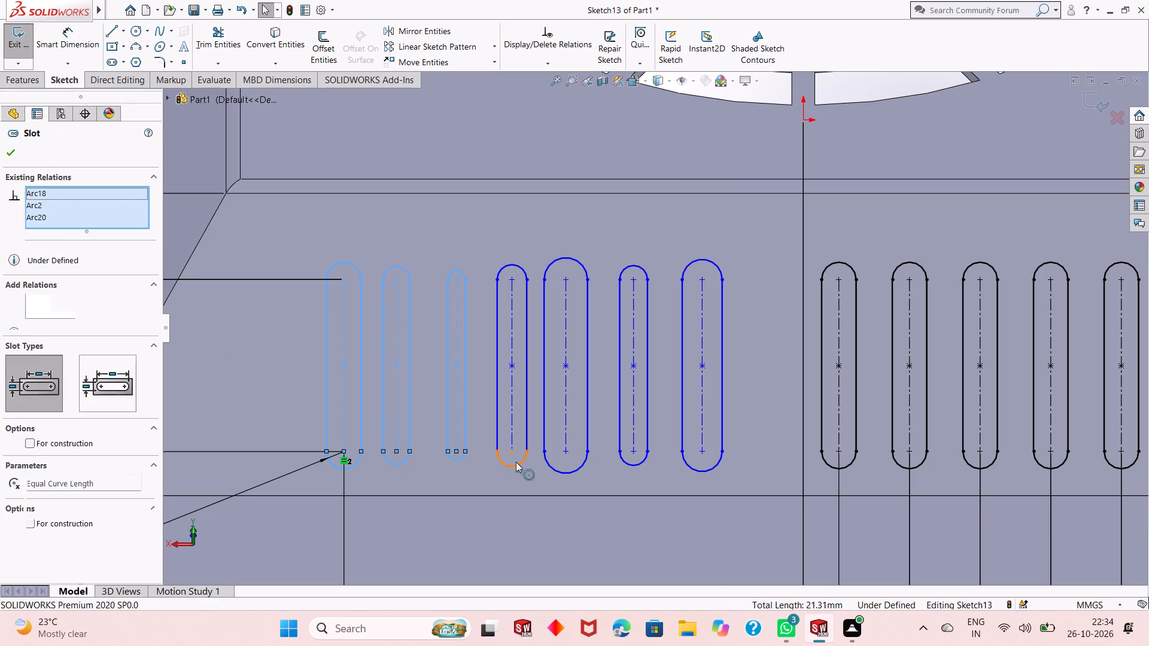
left_click(549, 466, "ctrl")
left_click(627, 464, "ctrl")
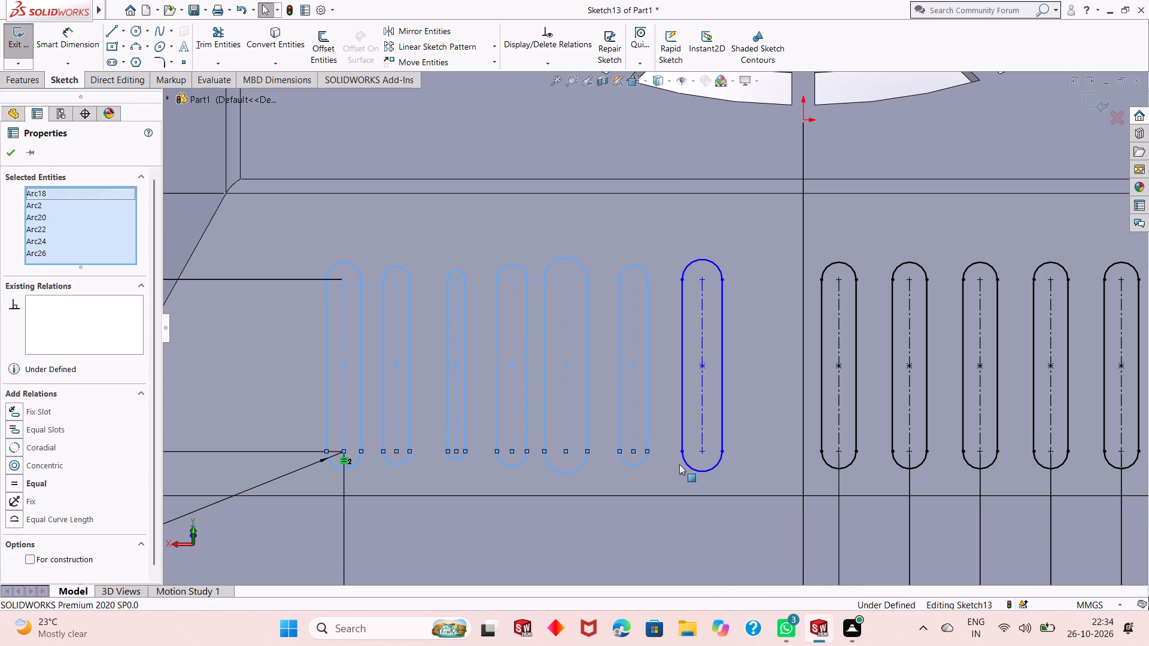
left_click(690, 464, "ctrl")
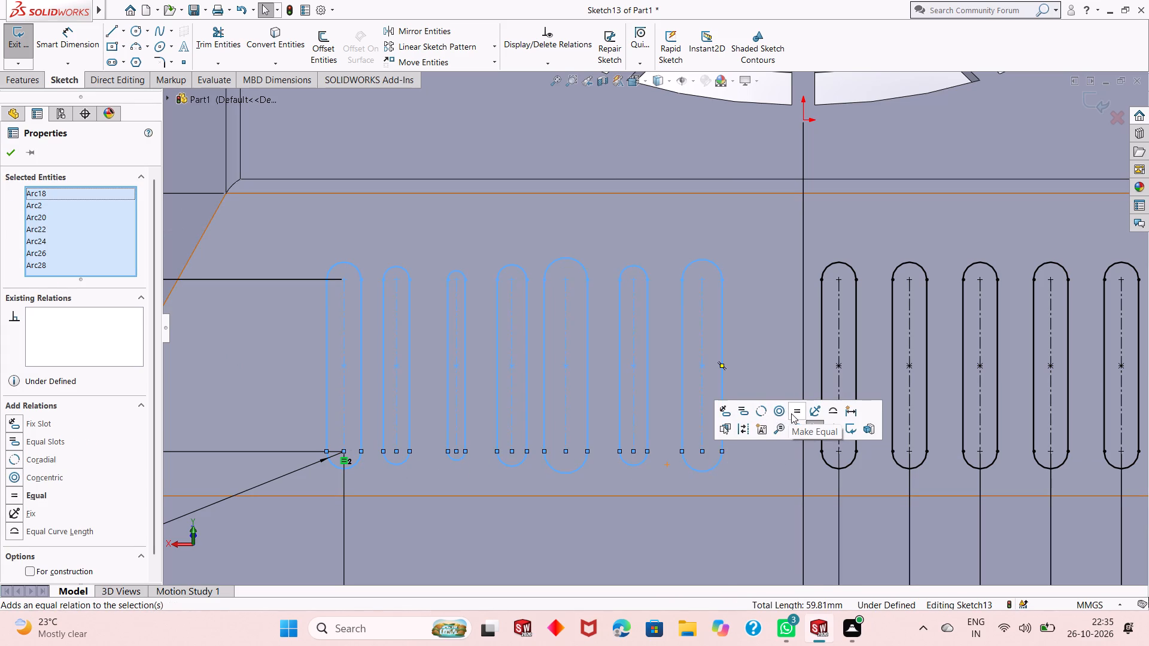
left_click(791, 413)
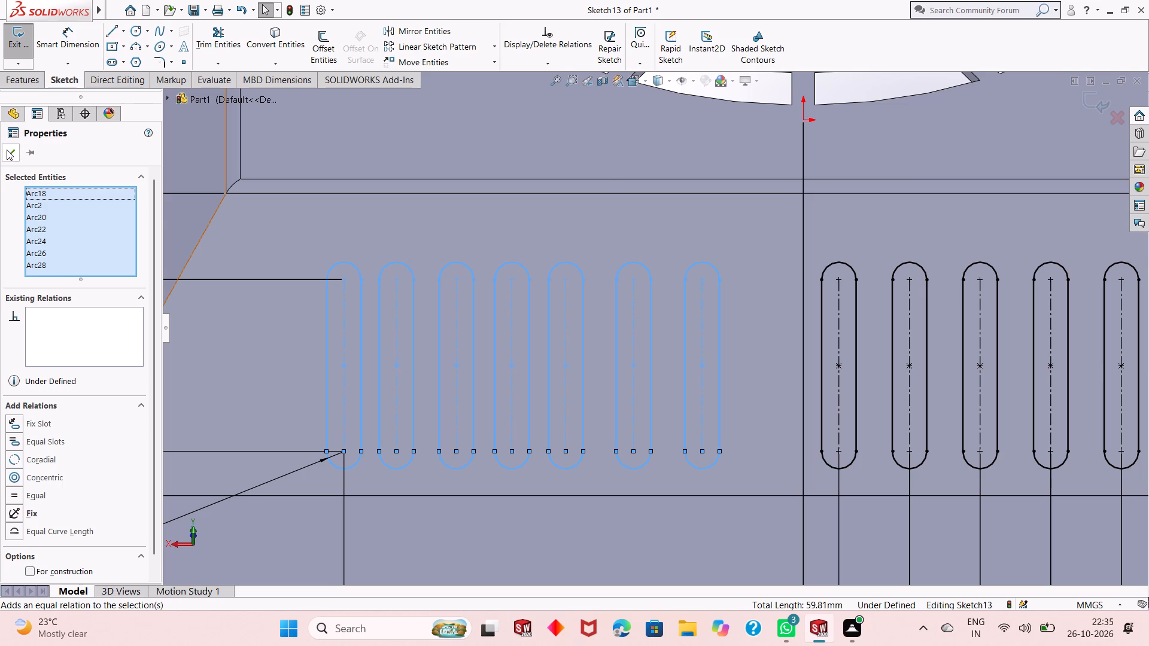
left_click(14, 150)
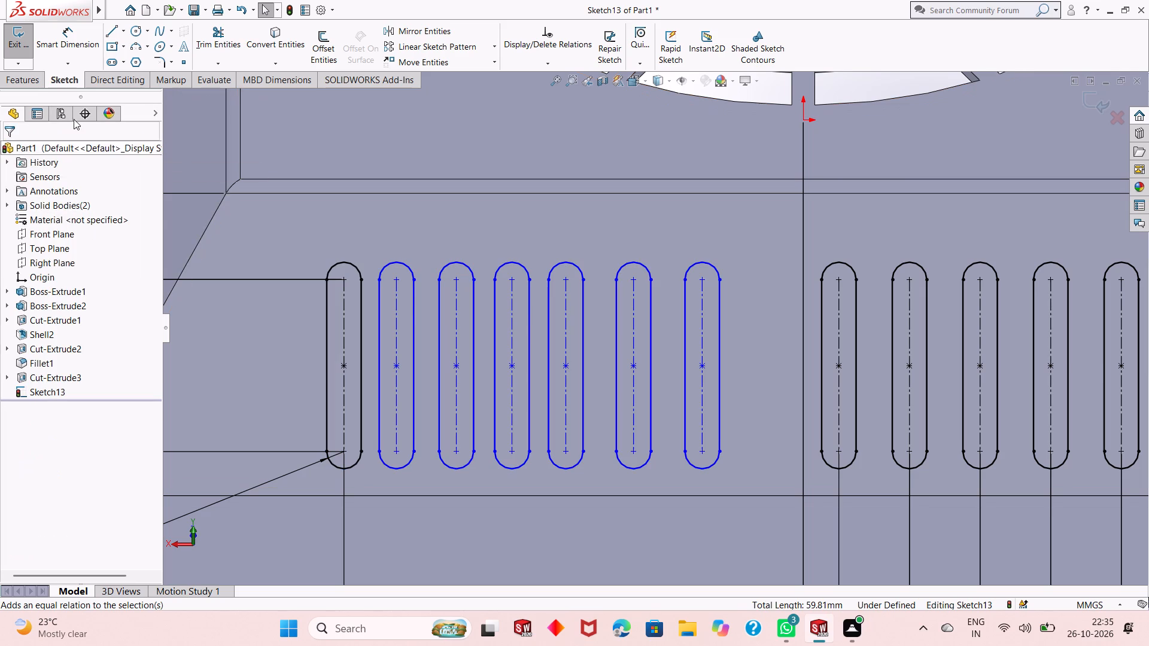
Dimension the spacing between the leftmost slot's centreline and the second one at 12.3 mm, placing the dimension below the housing edge.
left_click(66, 32)
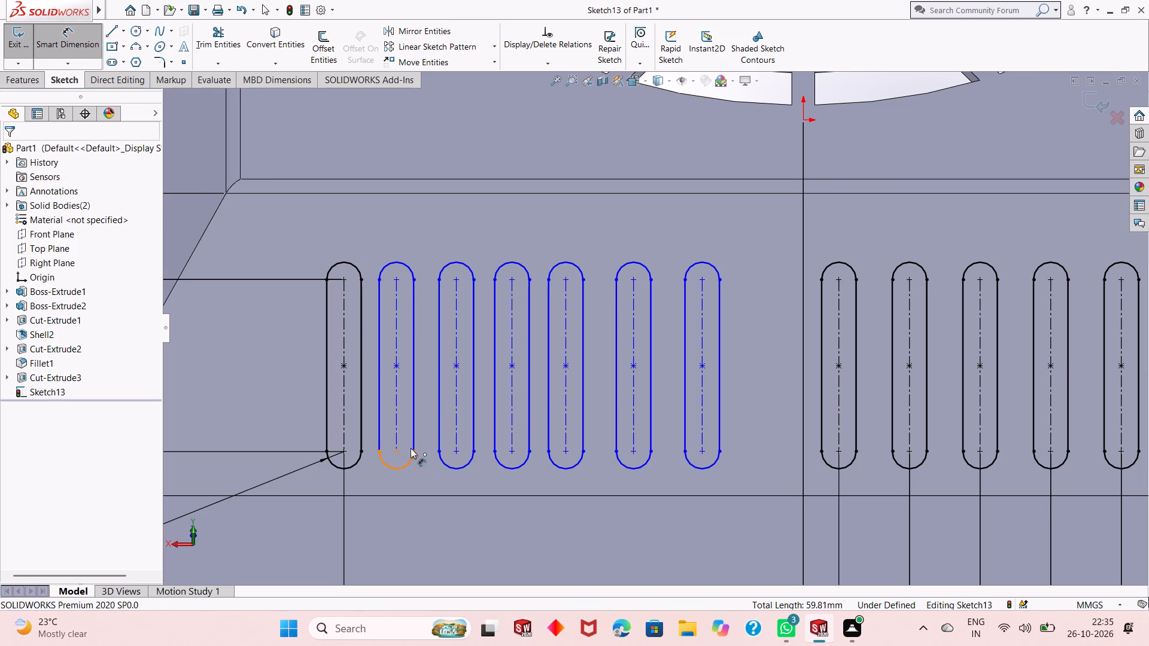
left_click(396, 429)
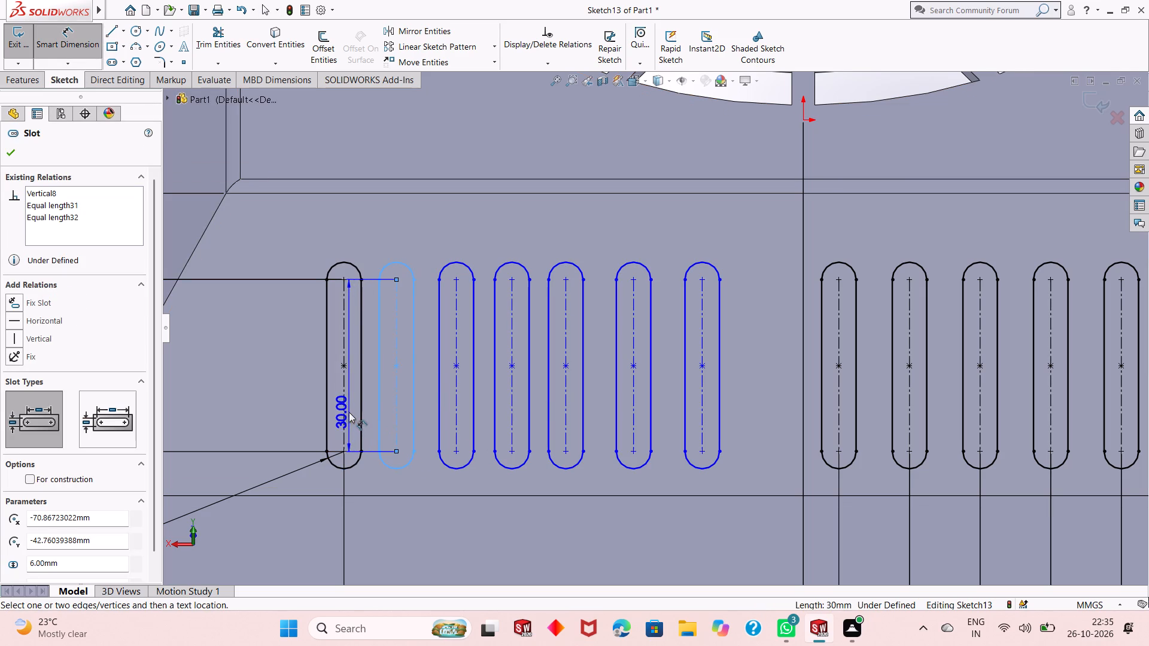
left_click(345, 410)
left_click(392, 527)
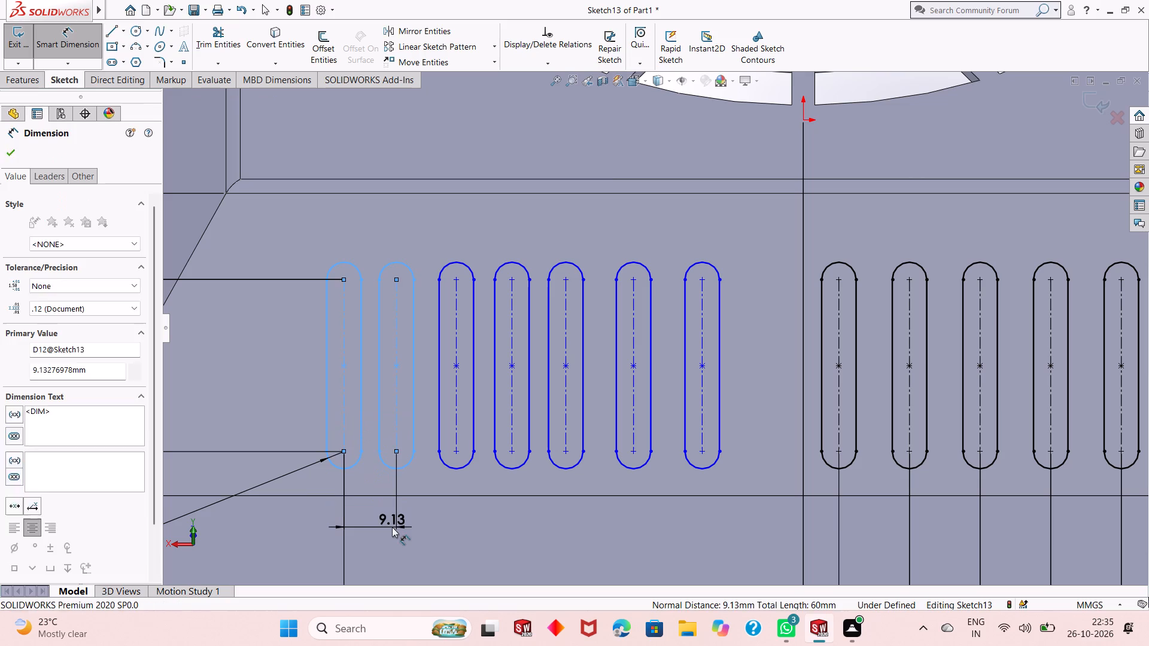
type("12.3")
key("Return")
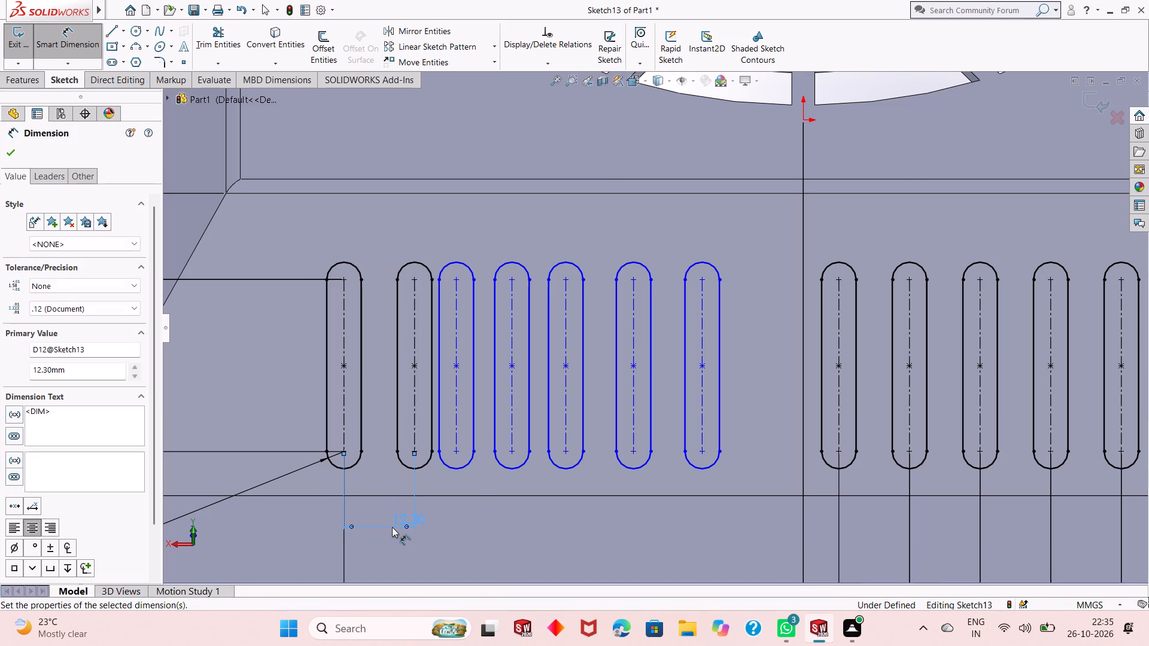
scroll(392, 527, "up", 2)
left_click_drag(485, 459, 477, 532)
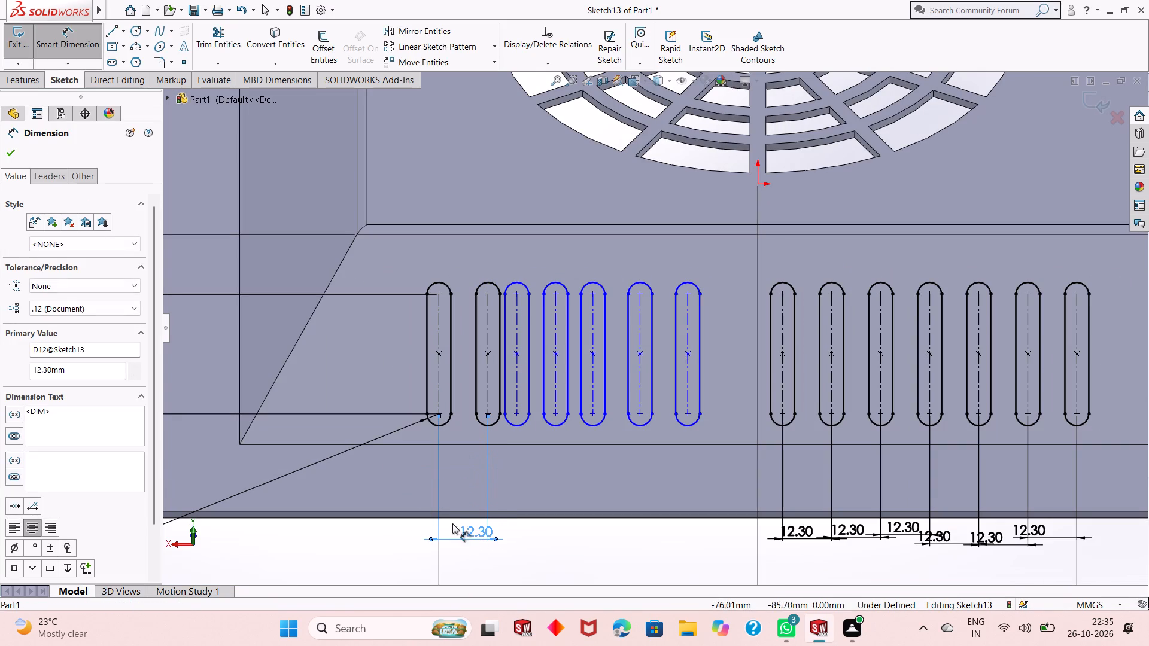
Dimension the second and third slot centreline spacings from the leftmost slot toward the origin at 12.3 mm each.
left_click(490, 401)
left_click(516, 392)
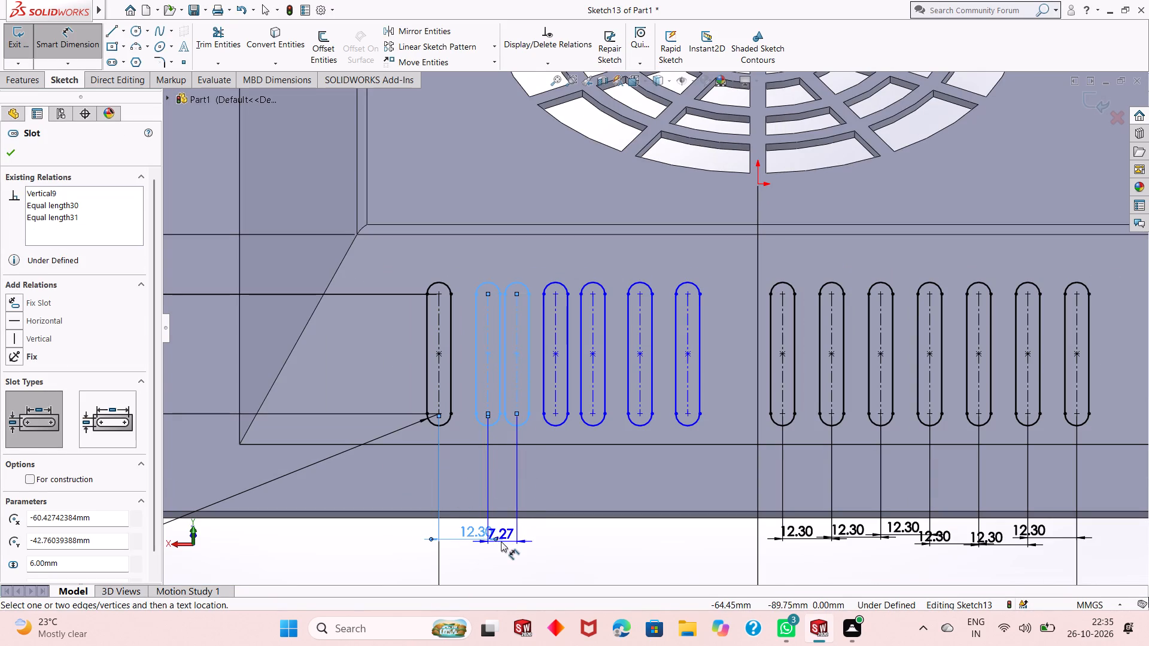
left_click(501, 553)
type("12.3")
key("Return")
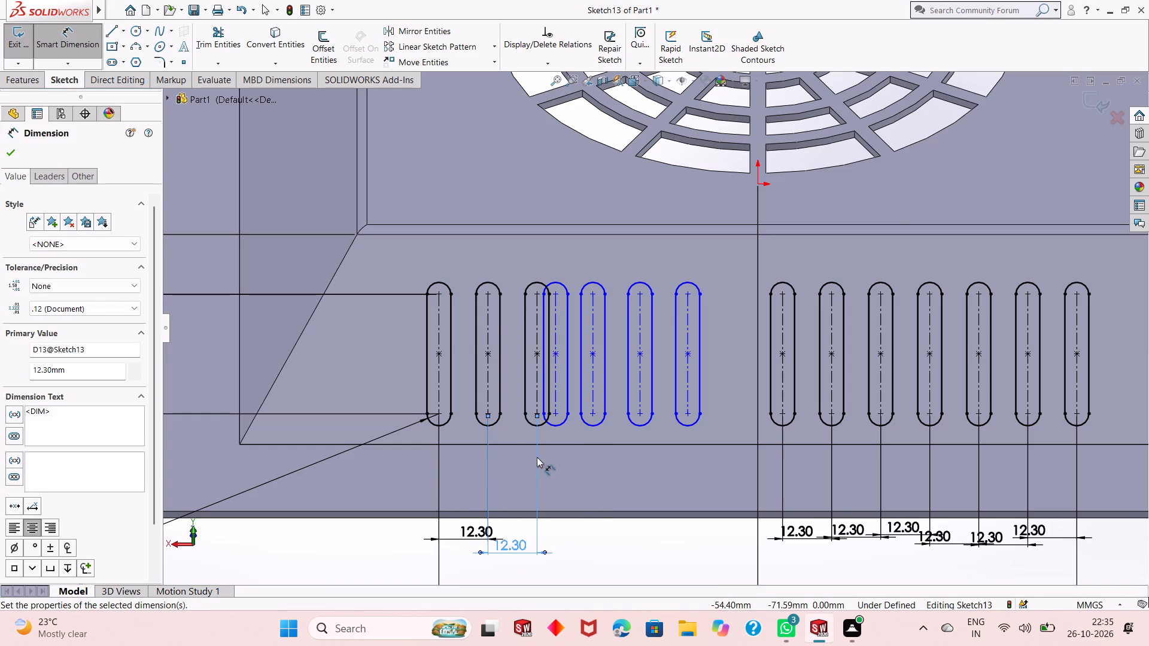
left_click(534, 391)
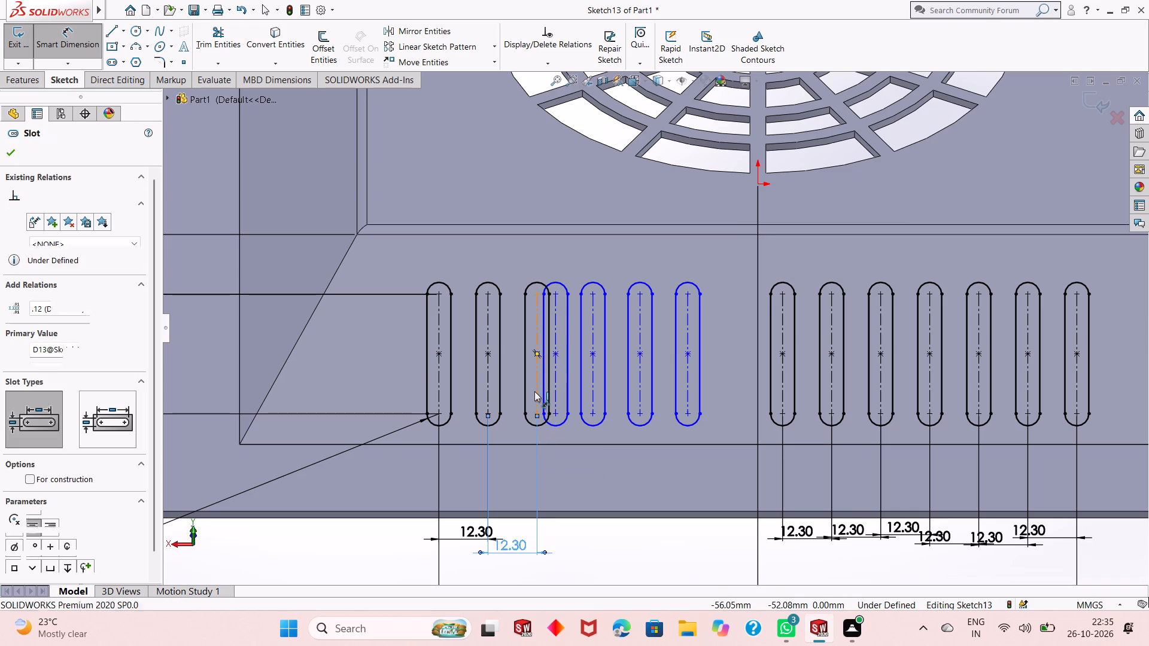
left_click(554, 377)
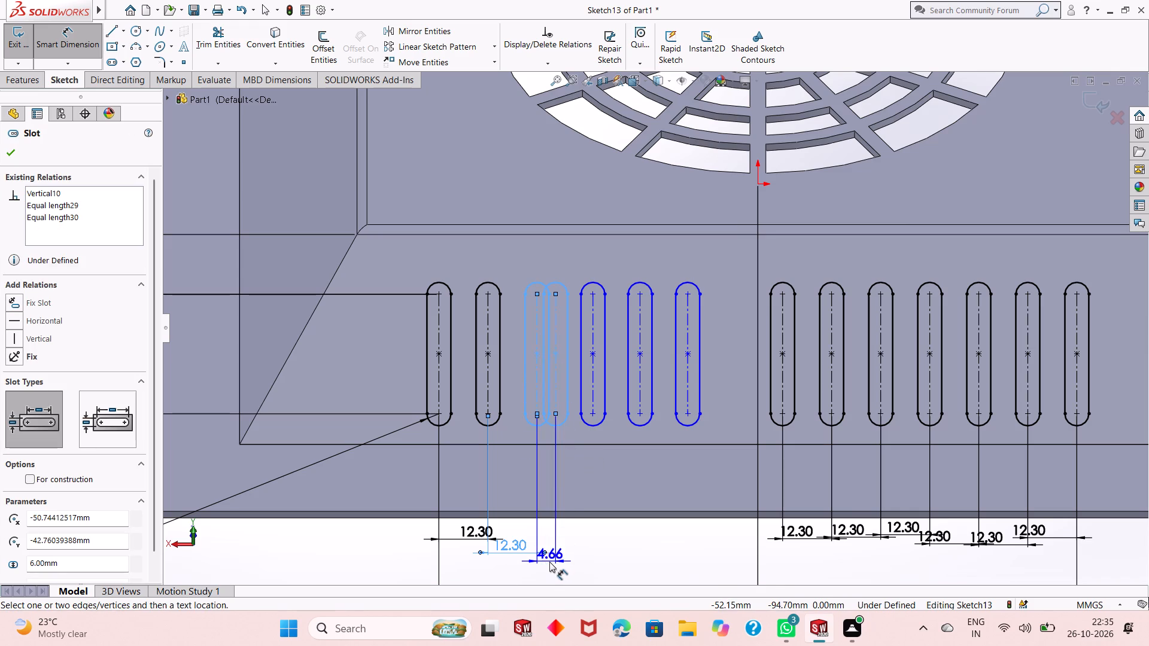
left_click(549, 563)
type("12.3")
key("Return")
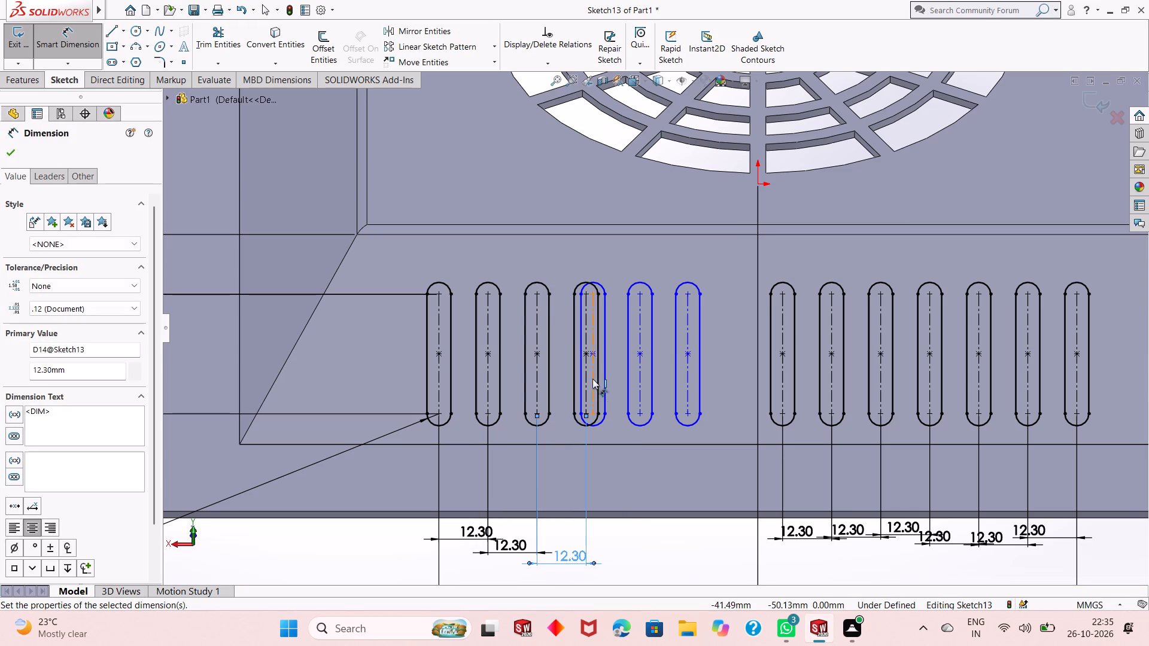
Dimension the spacing between the fourth and fifth left-row slot centrelines at 12.3 mm, centring the dimension text below the housing edge.
left_click(588, 319)
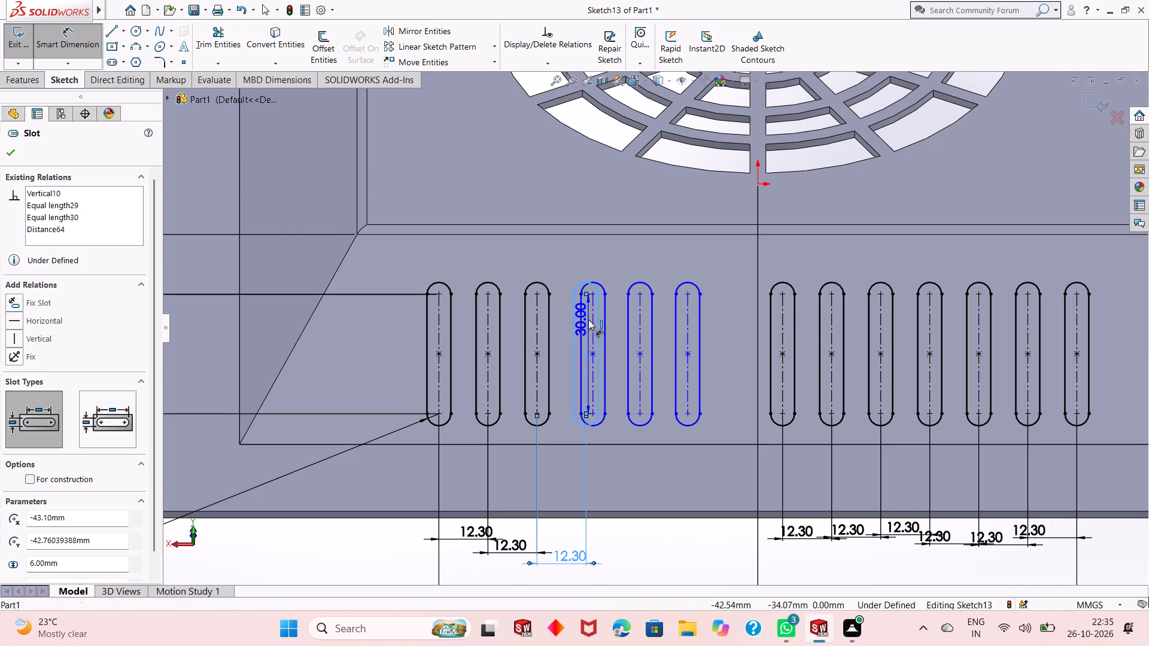
left_click(592, 316)
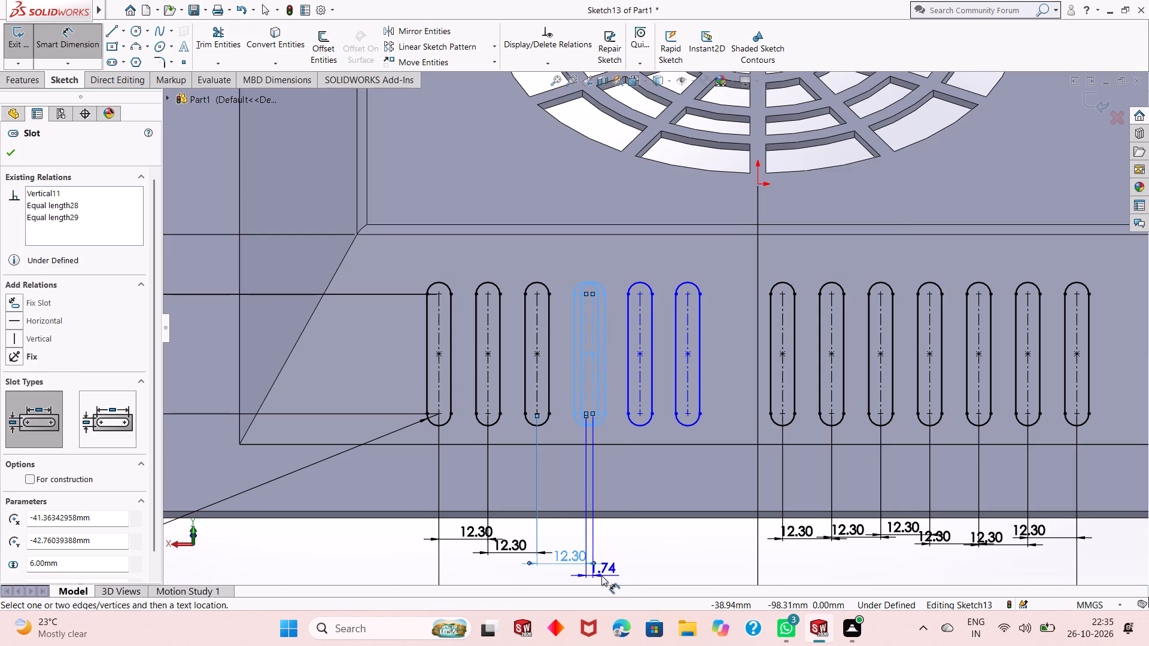
left_click(601, 575)
type("12.3")
key("Return")
scroll(616, 557, "up", 2)
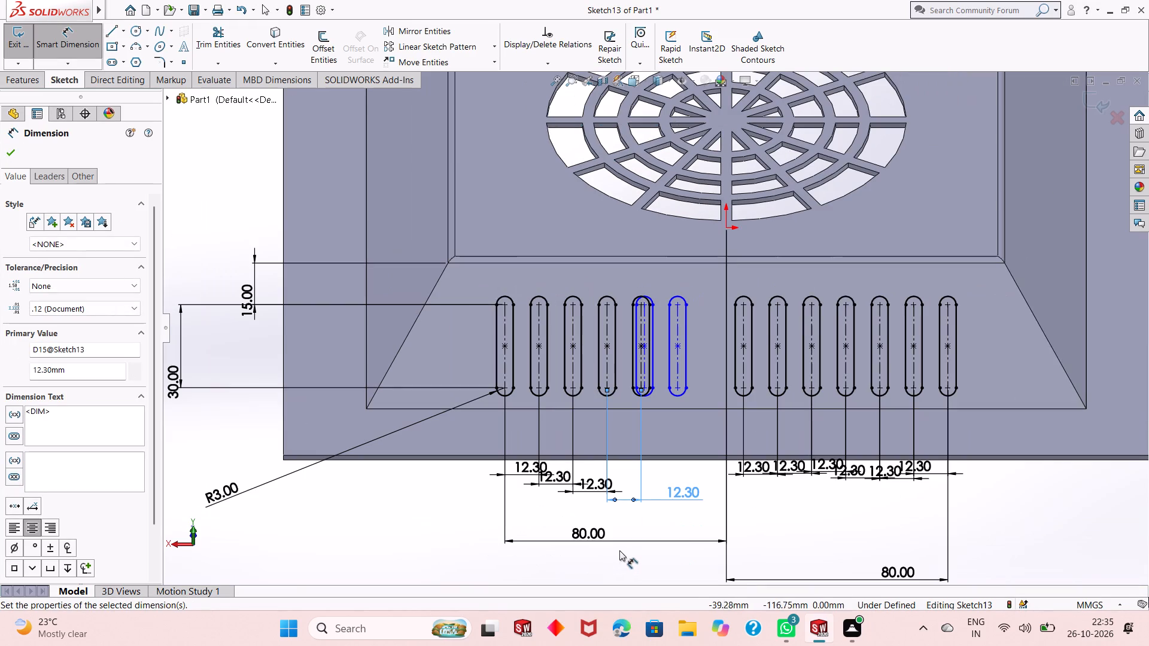
left_click_drag(689, 495, 627, 507)
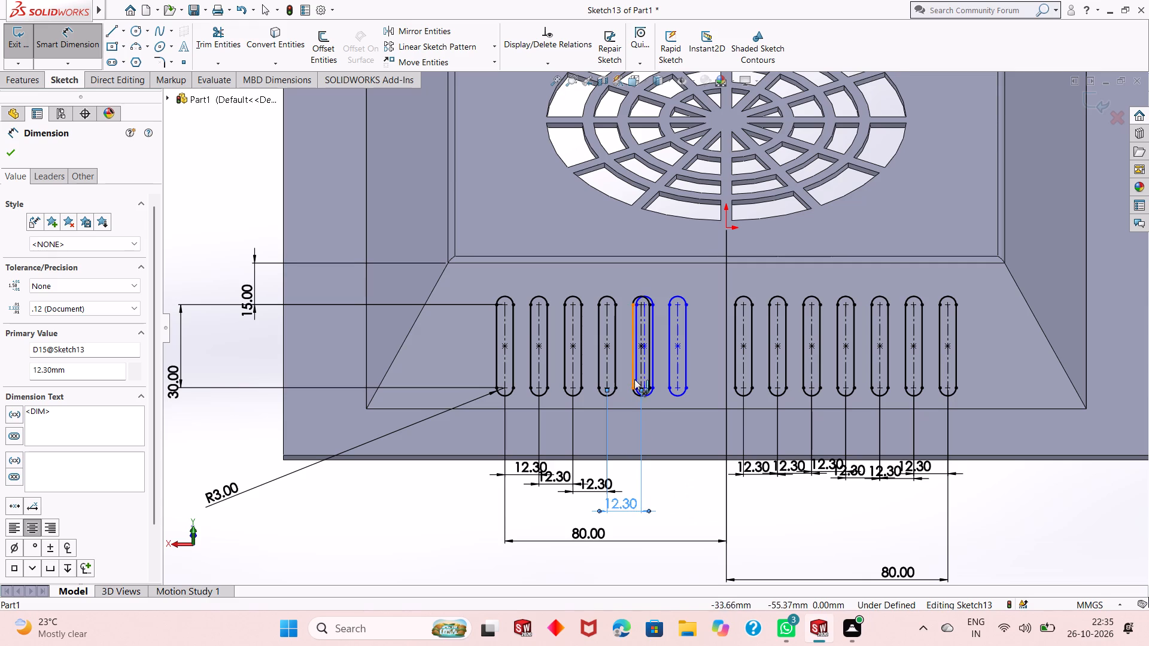
Dimension the spacing between the fifth and sixth left-row slot centrelines at 12.3 mm, below the housing edge.
scroll(645, 368, "down", 4)
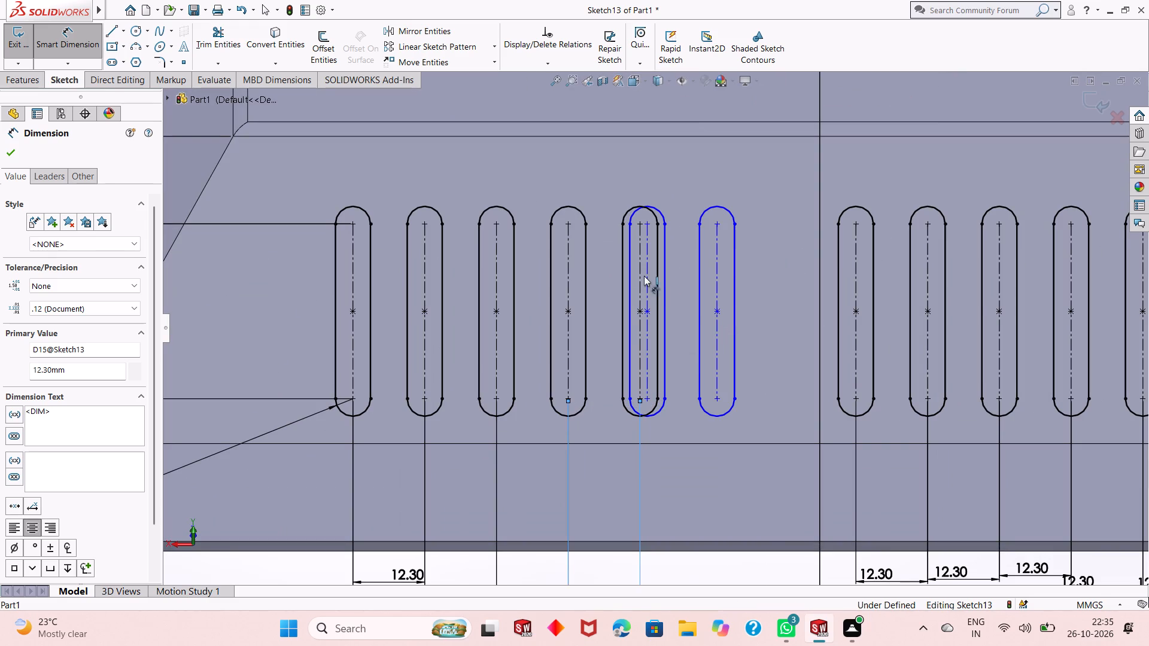
left_click(642, 257)
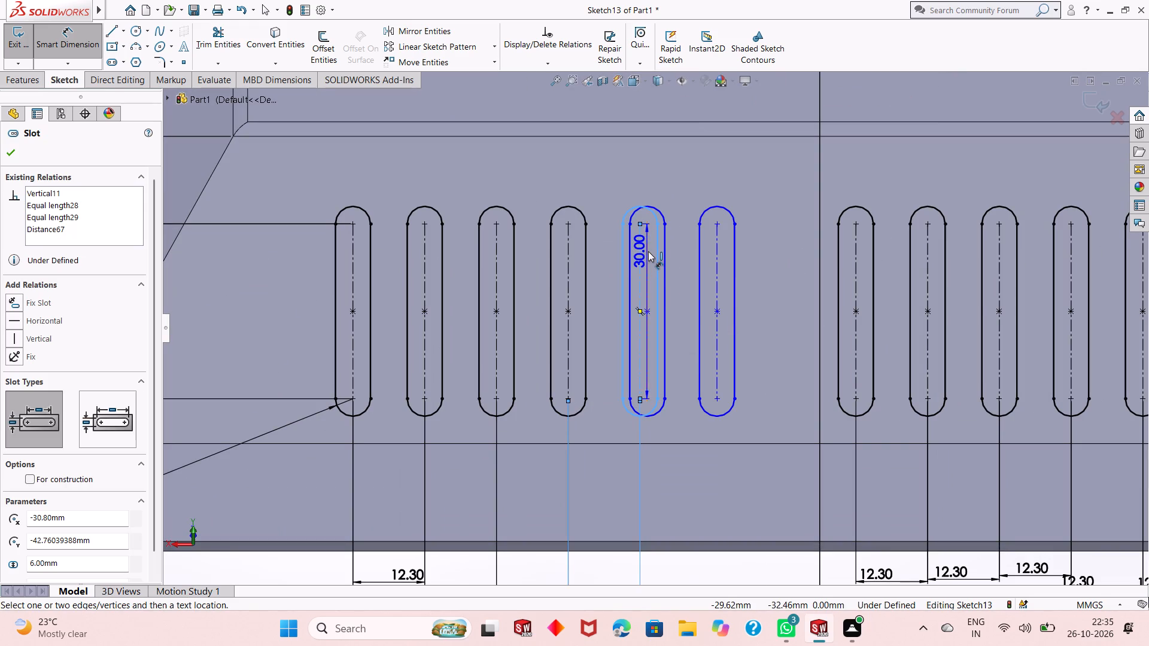
left_click(647, 252)
scroll(660, 367, "up", 2)
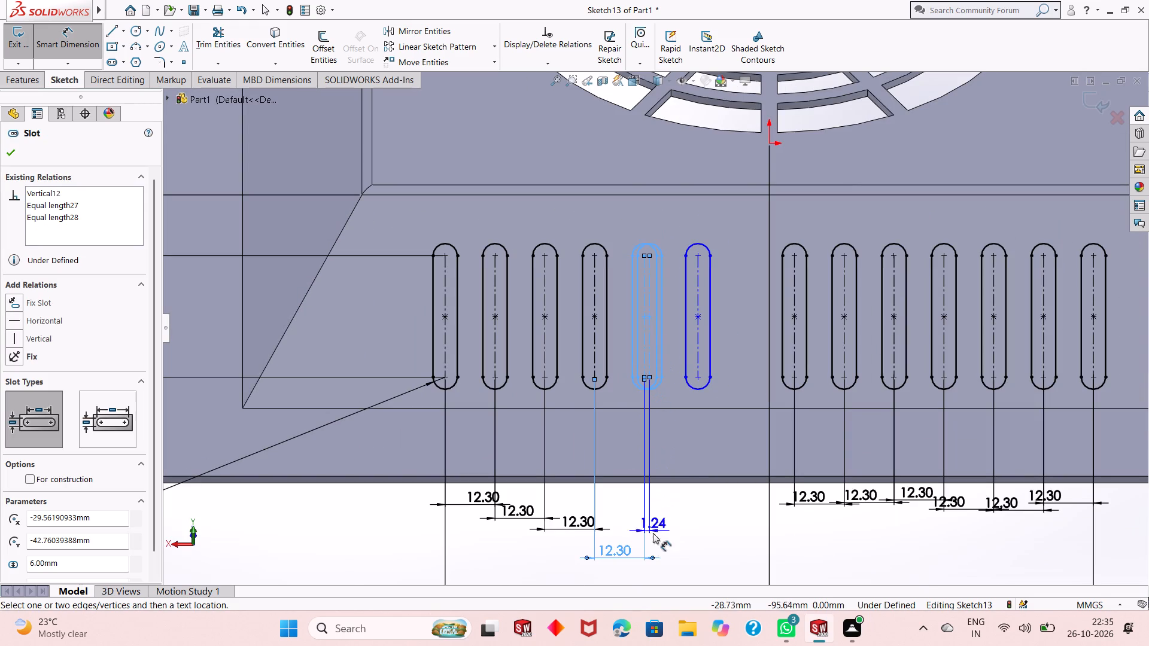
left_click(651, 539)
type("12.3")
key("Return")
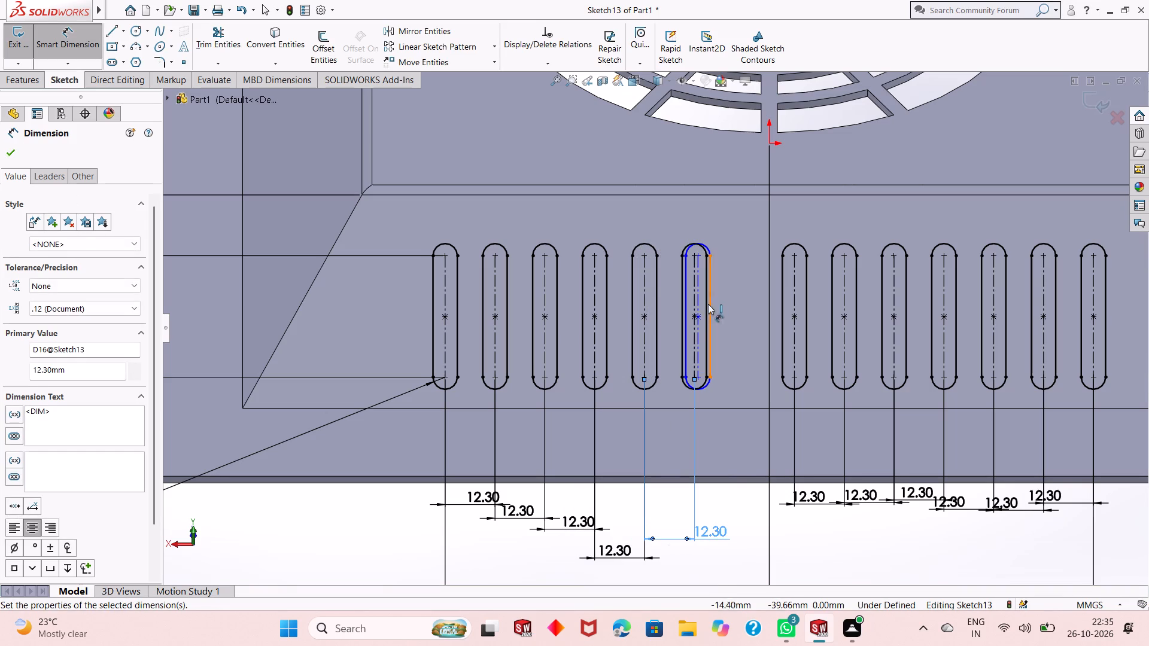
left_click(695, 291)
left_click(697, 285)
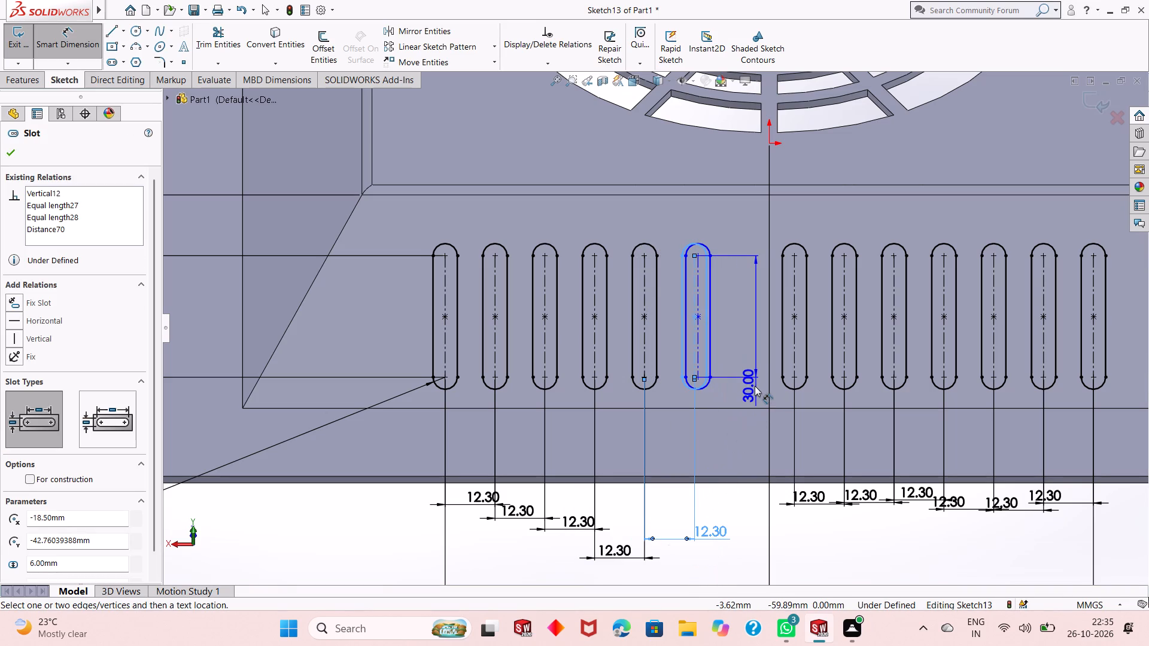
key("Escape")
Dimension the spacing between the sixth and seventh left-row slot centrelines at 12.3 mm and end dimensioning.
scroll(704, 321, "down", 4)
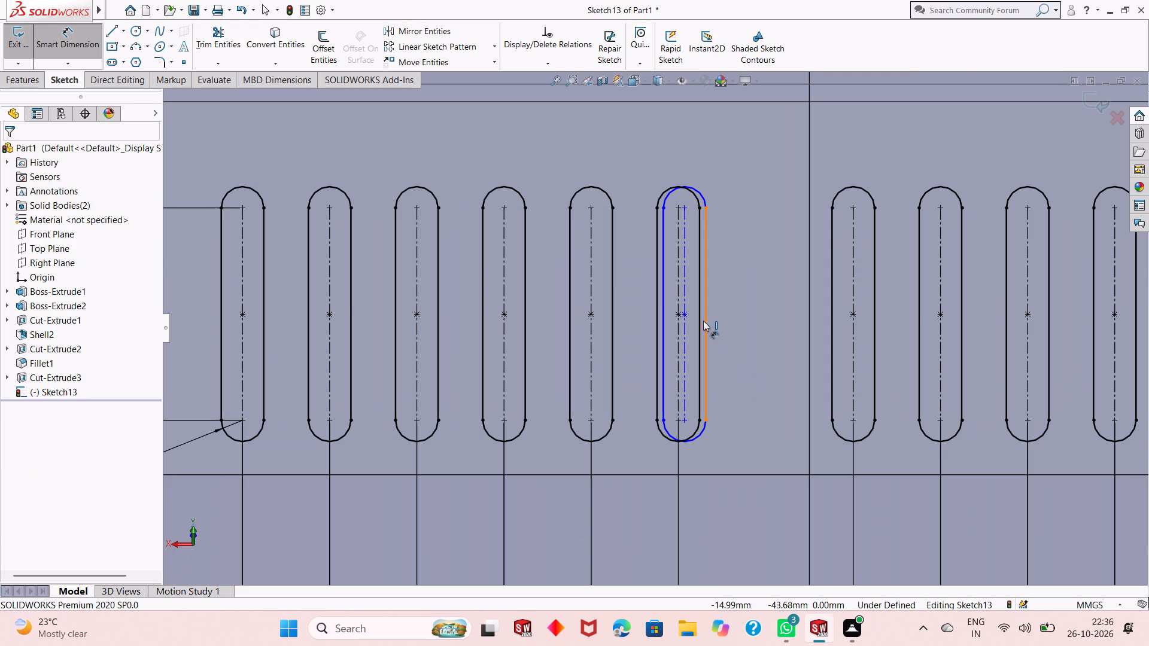
left_click(64, 42)
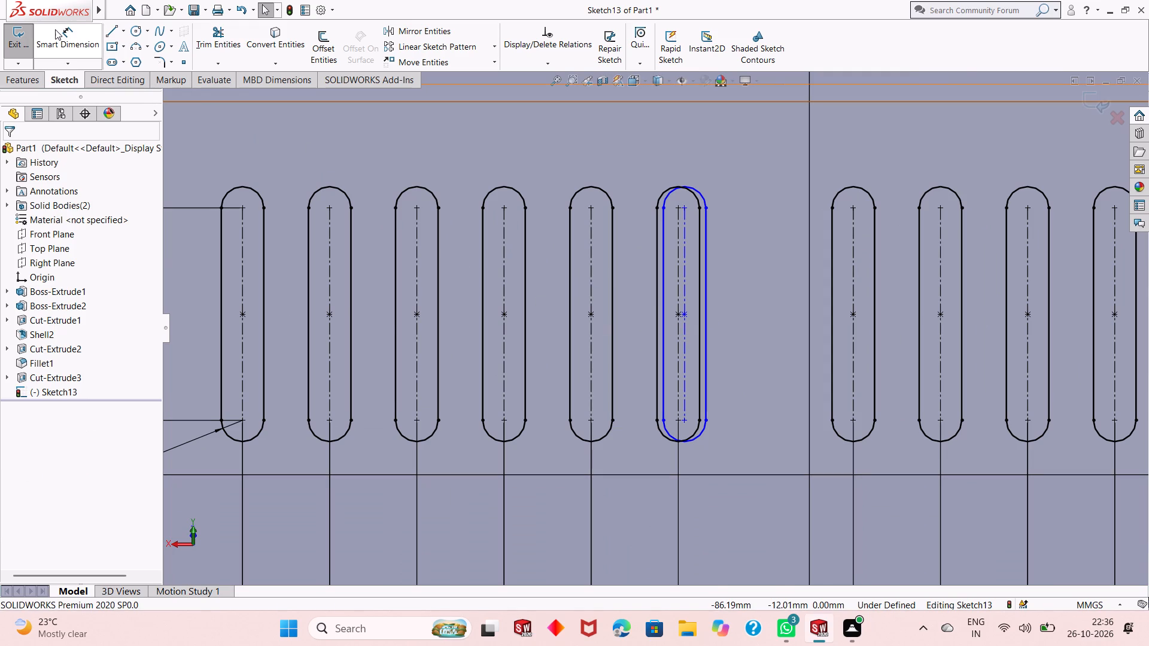
left_click(56, 29)
left_click(677, 339)
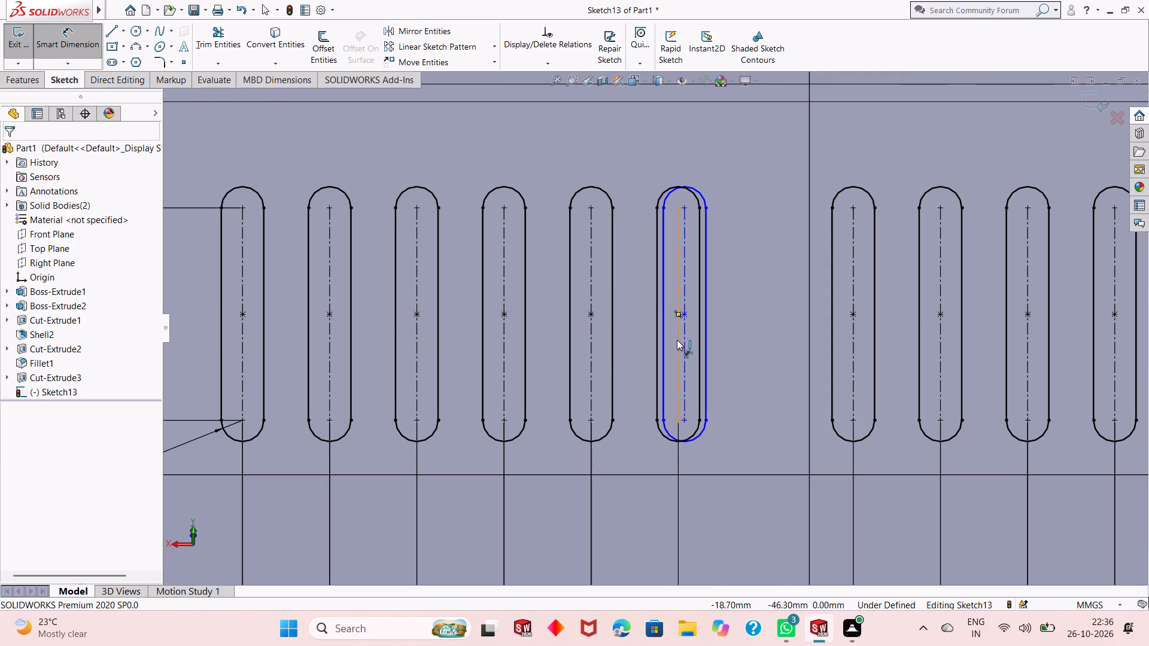
left_click(685, 336)
scroll(686, 358, "up", 4)
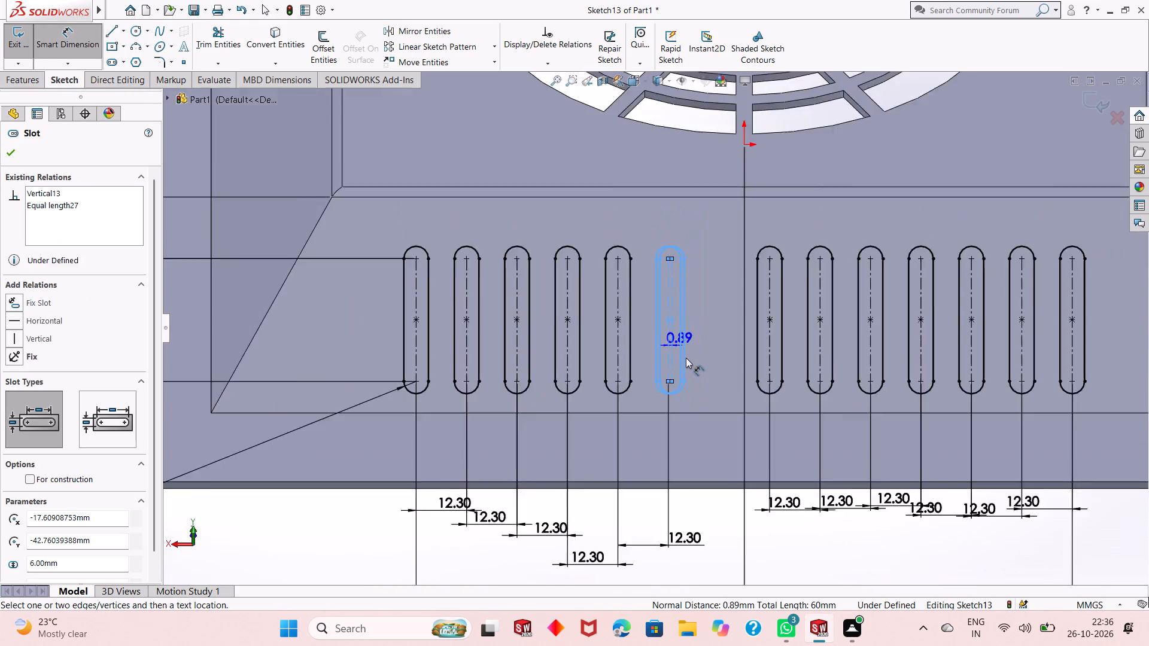
scroll(686, 358, "up", 2)
left_click(671, 474)
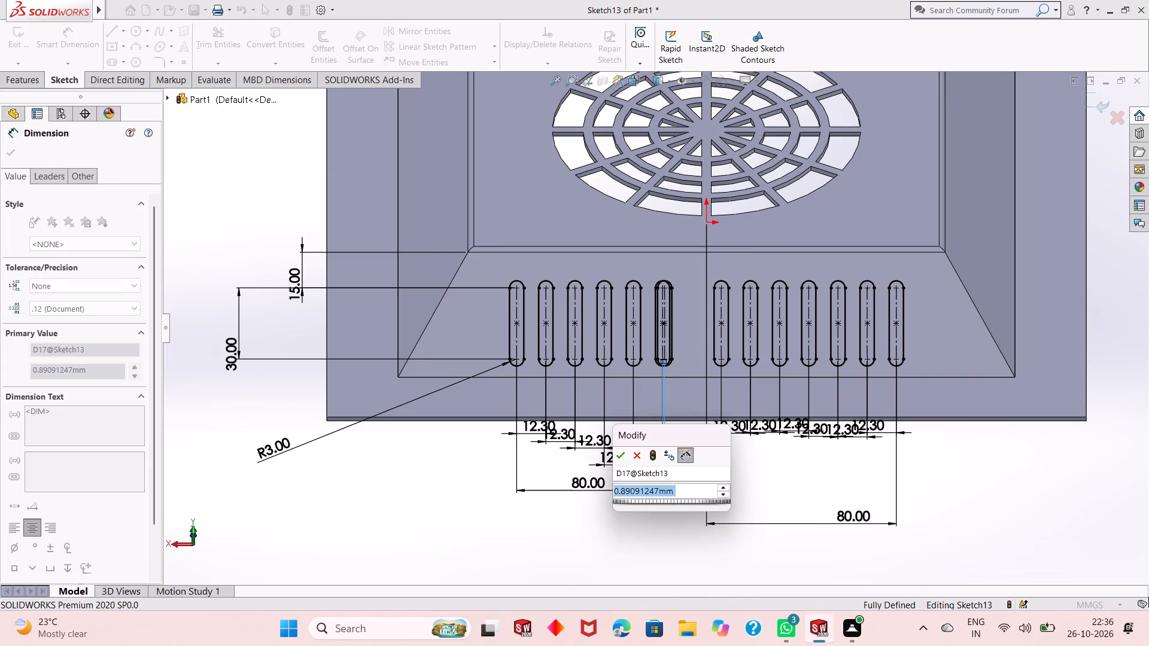
type("12.3")
key("Return")
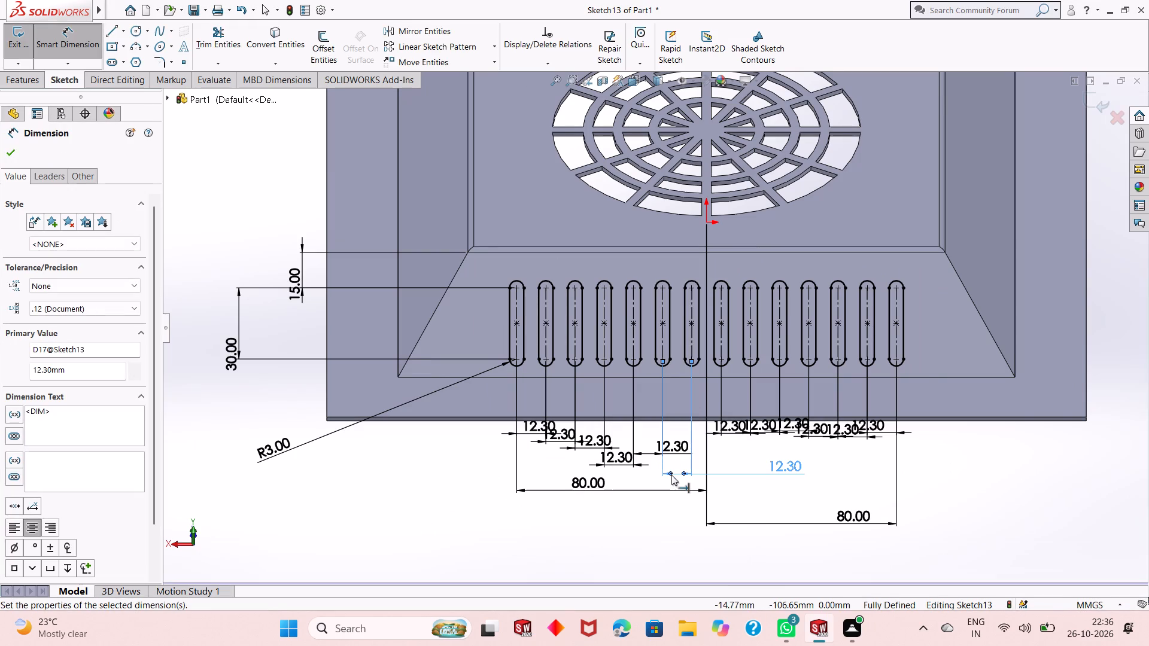
scroll(646, 392, "up", 1)
right_click(245, 203)
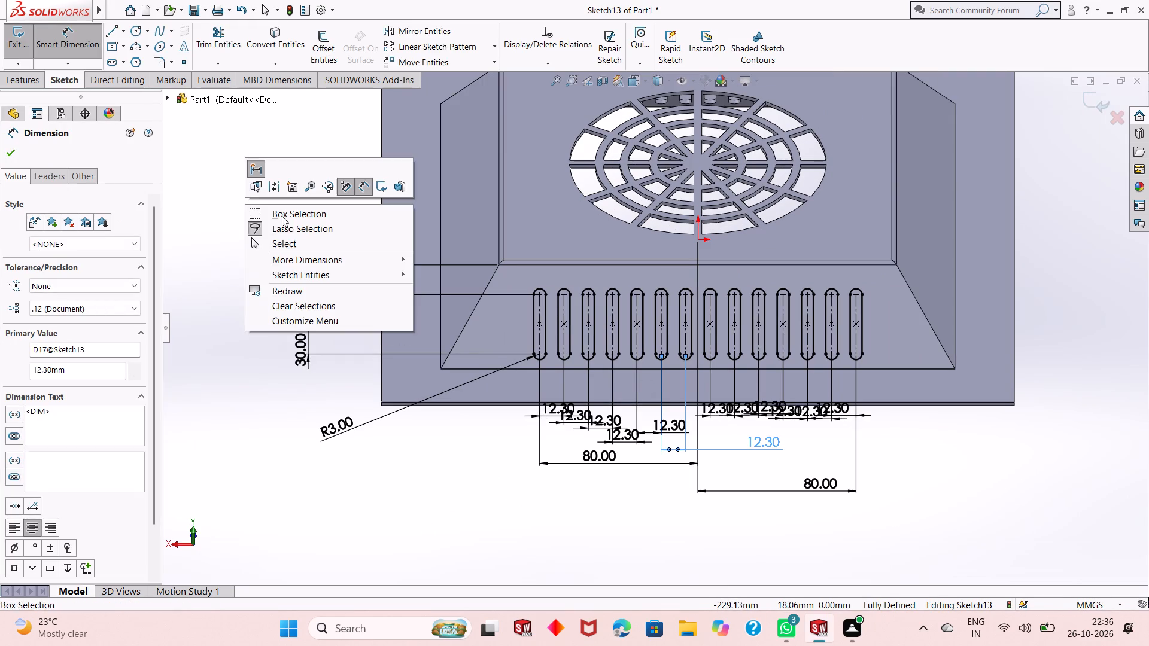
left_click(296, 243)
Cut-extrude the row of vent slots through the sloped side with a blind depth of 2 mm.
scroll(639, 359, "up", 1)
middle_click_drag(652, 343, 682, 332)
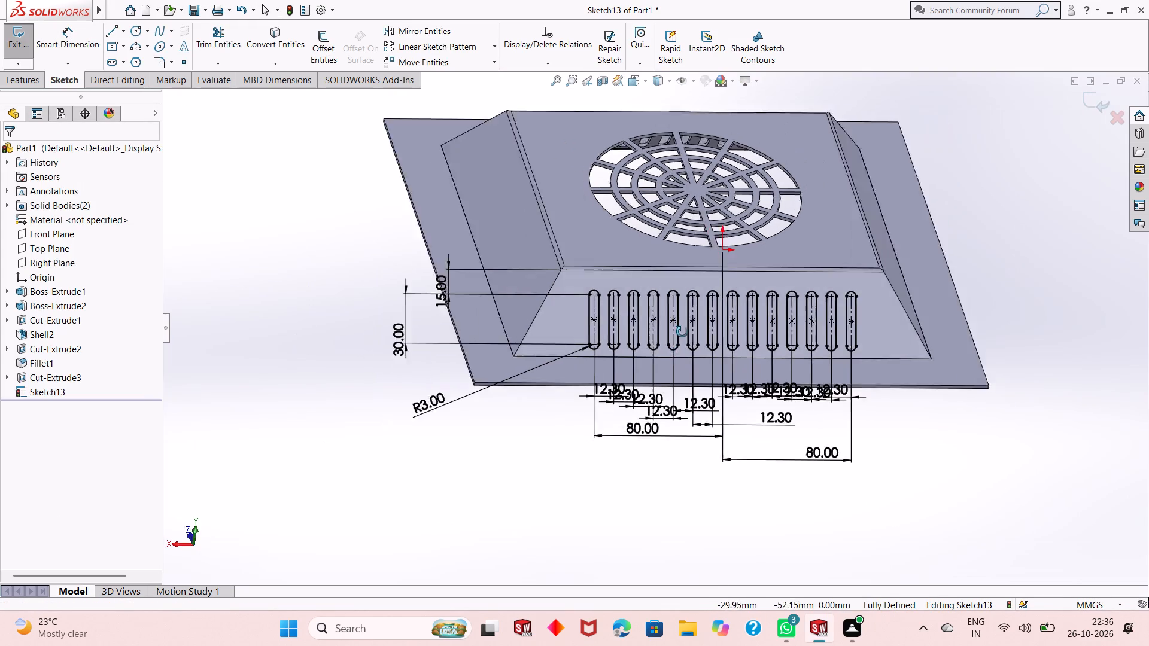
middle_click_drag(682, 332, 704, 353)
left_click(16, 81)
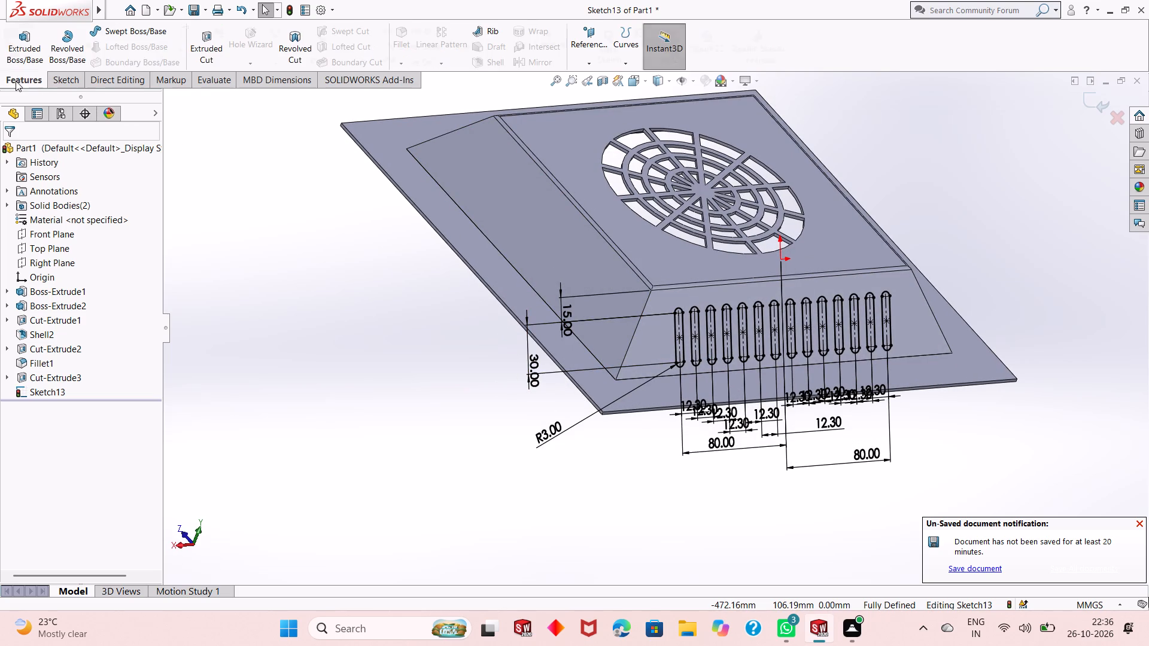
left_click(193, 47)
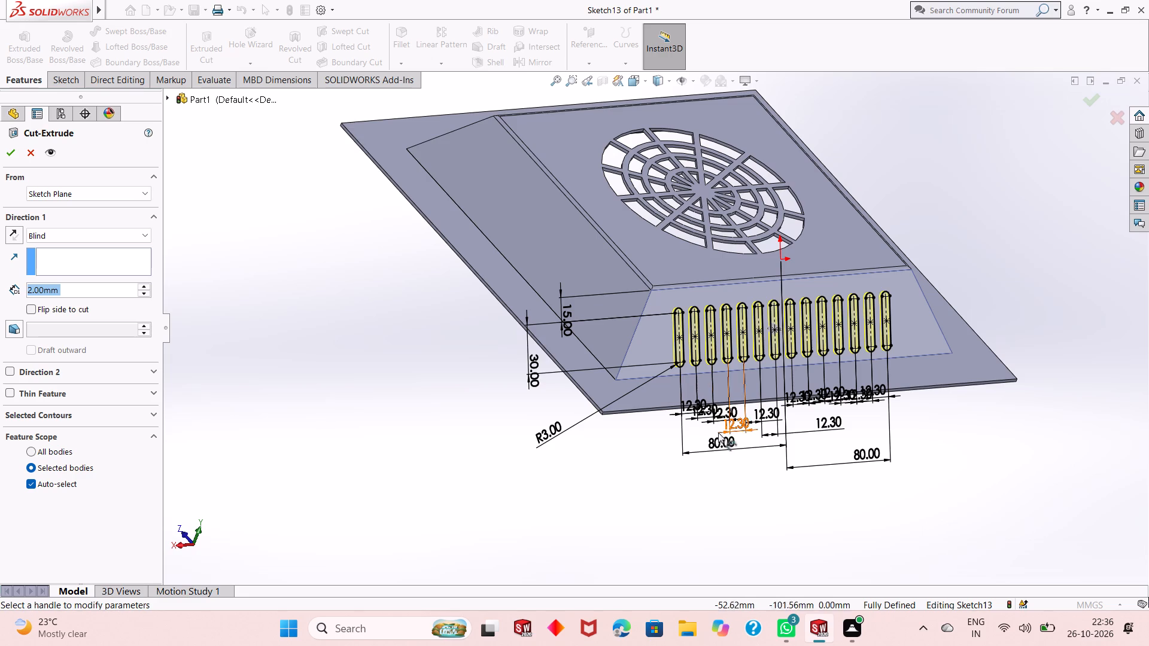
middle_click_drag(652, 452, 739, 313)
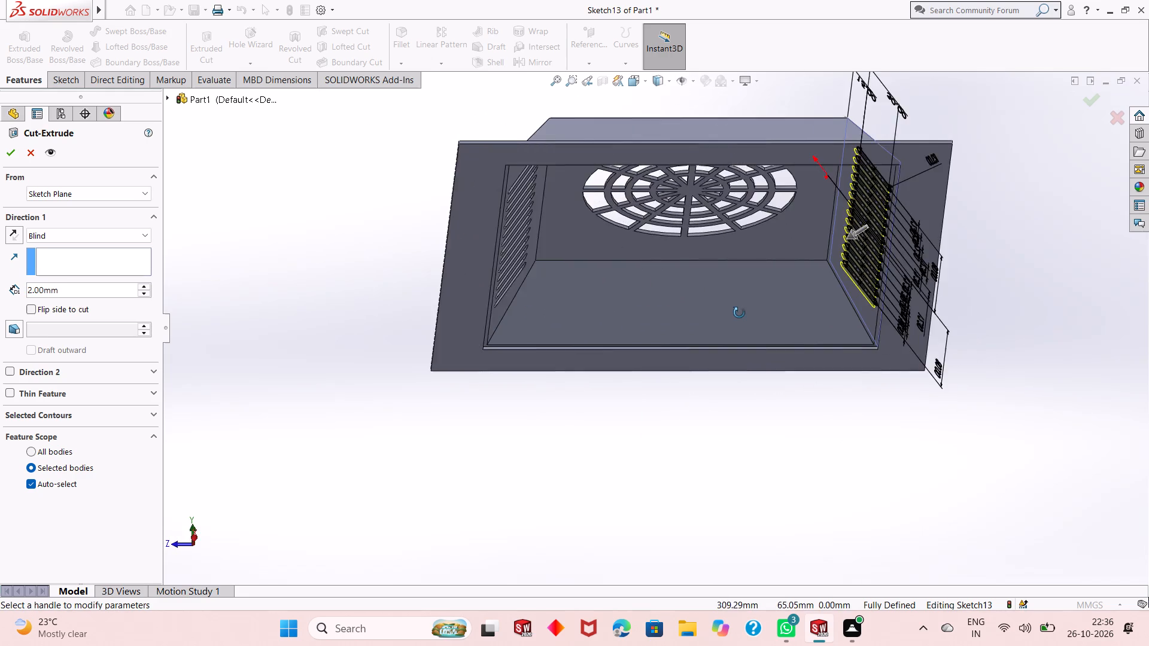
middle_click_drag(739, 313, 736, 333)
scroll(840, 251, "down", 2)
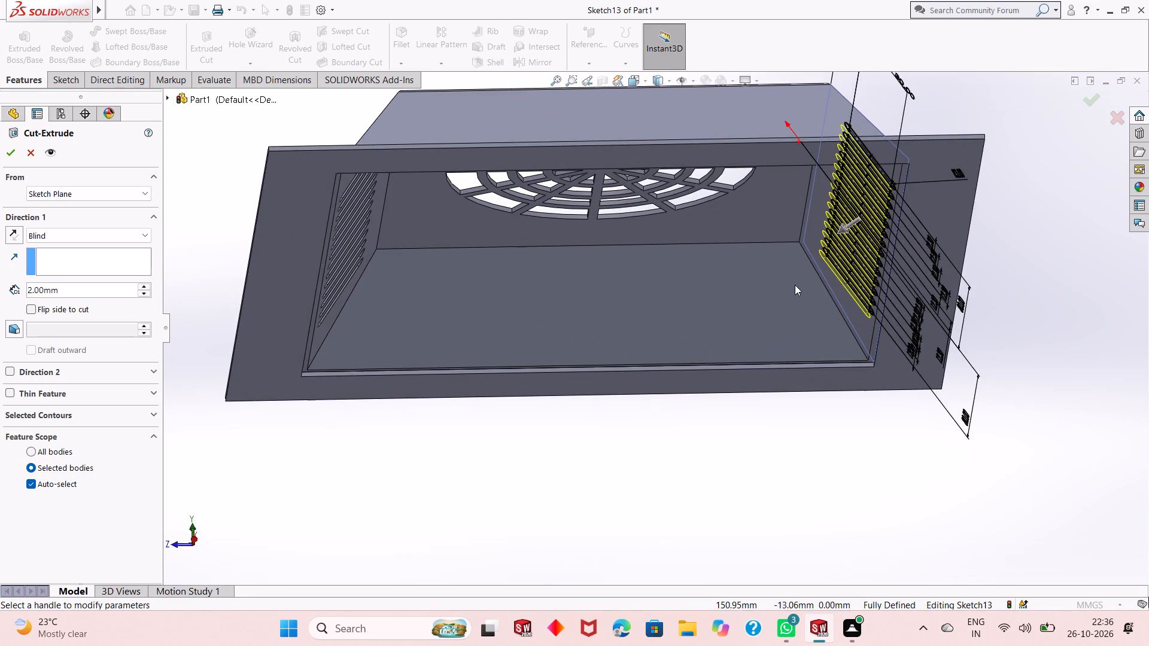
middle_click_drag(794, 292, 804, 292)
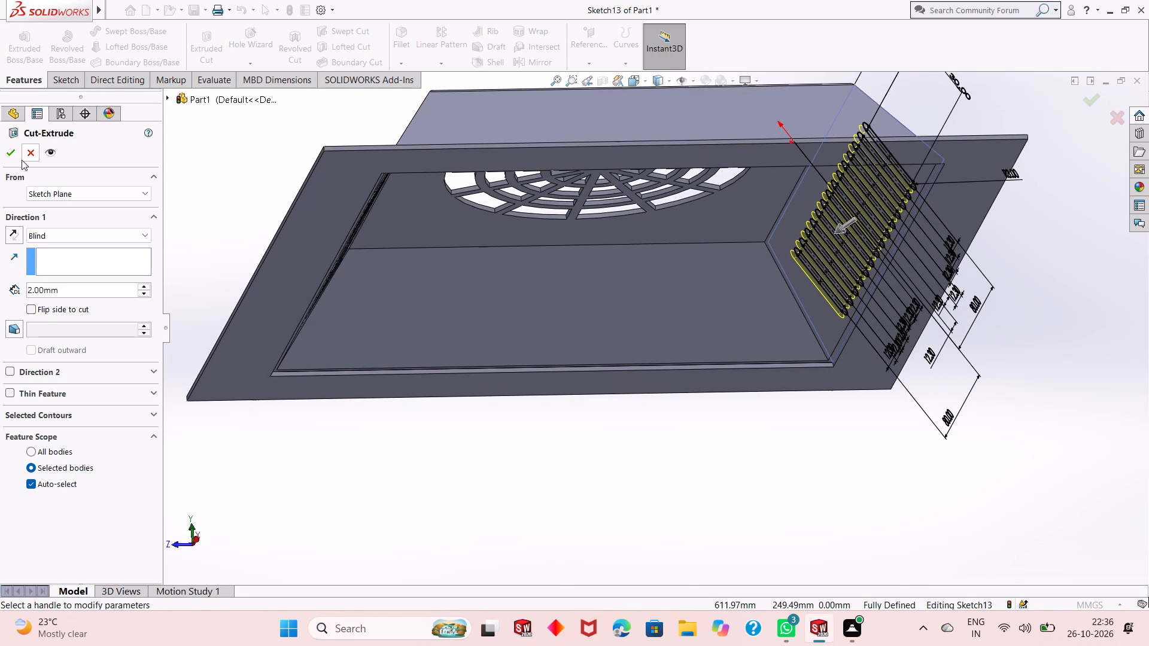
left_click(15, 157)
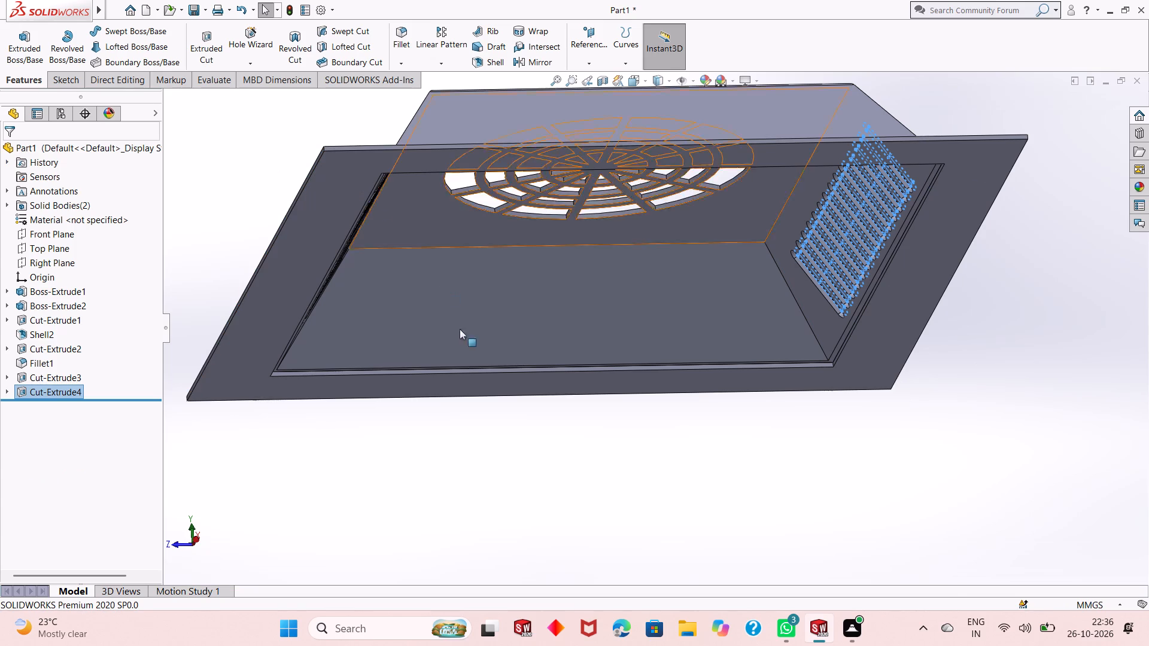
Examine the new vent slots and the housing's sloped sides from several angles.
left_click(521, 476)
scroll(595, 410, "up", 2)
middle_click_drag(639, 344, 552, 422)
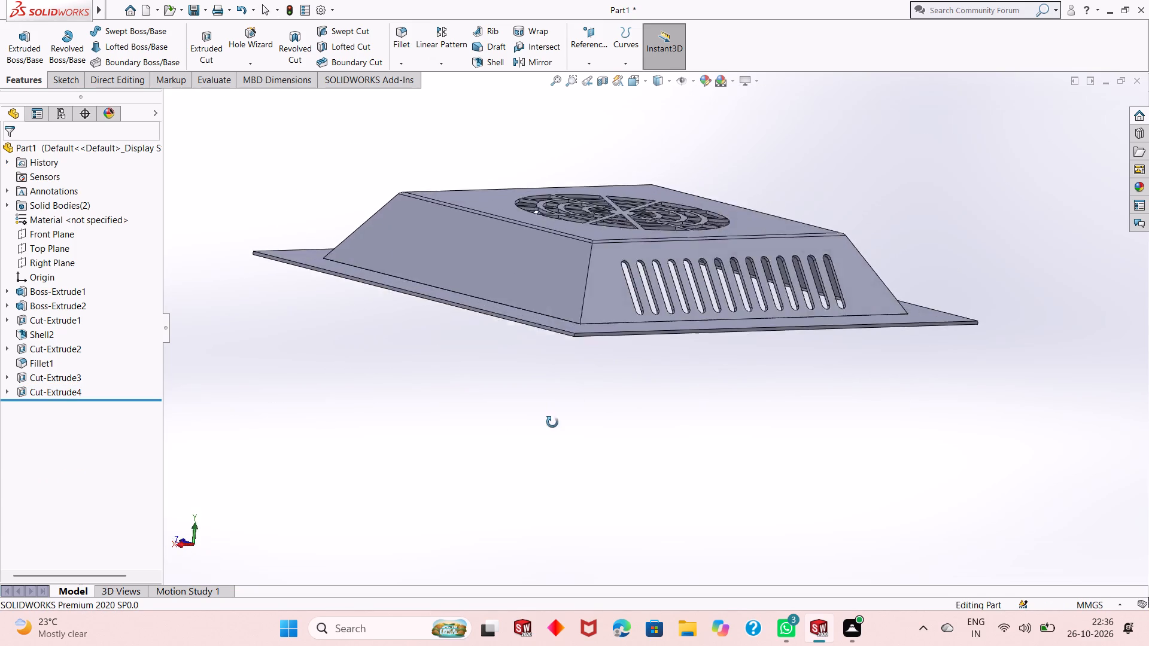
middle_click_drag(552, 422, 534, 452)
scroll(545, 396, "up", 2)
scroll(592, 296, "down", 3)
scroll(593, 312, "up", 1)
middle_click_drag(593, 315, 683, 486)
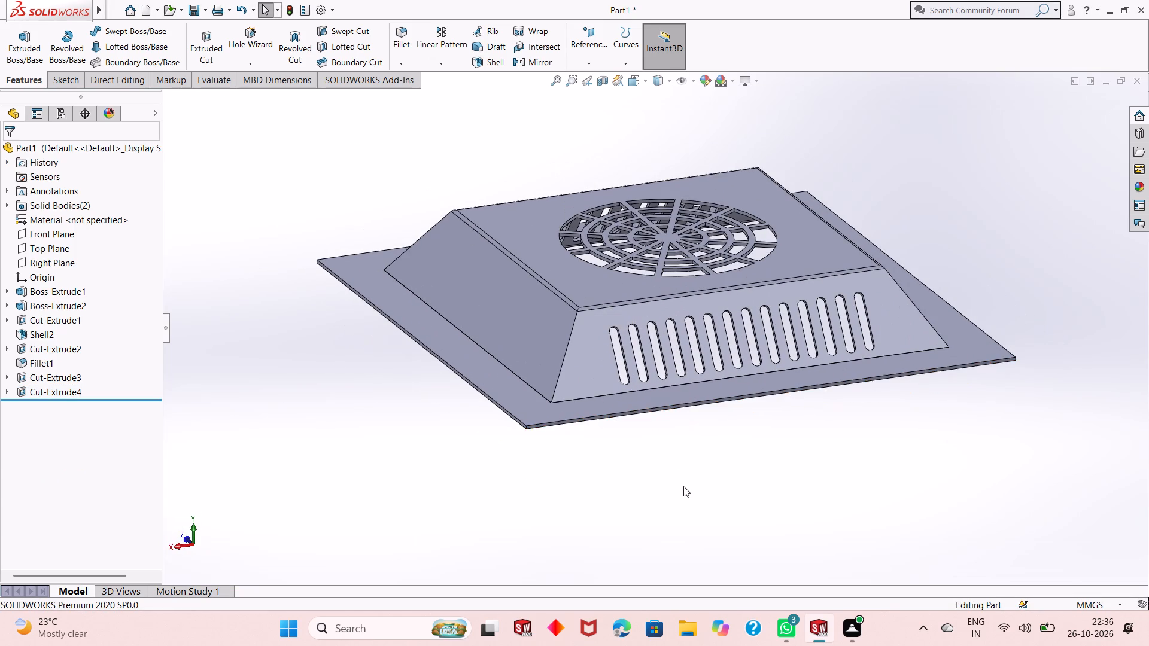
middle_click_drag(683, 486, 685, 486)
middle_click_drag(642, 327, 611, 330)
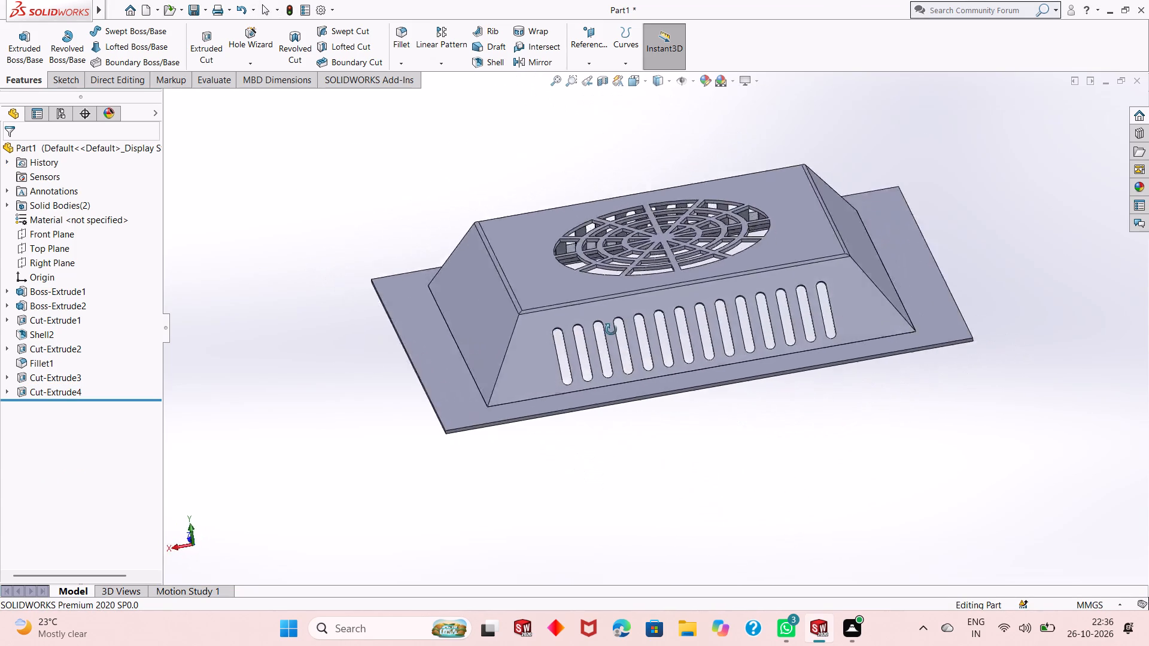
middle_click_drag(611, 330, 683, 407)
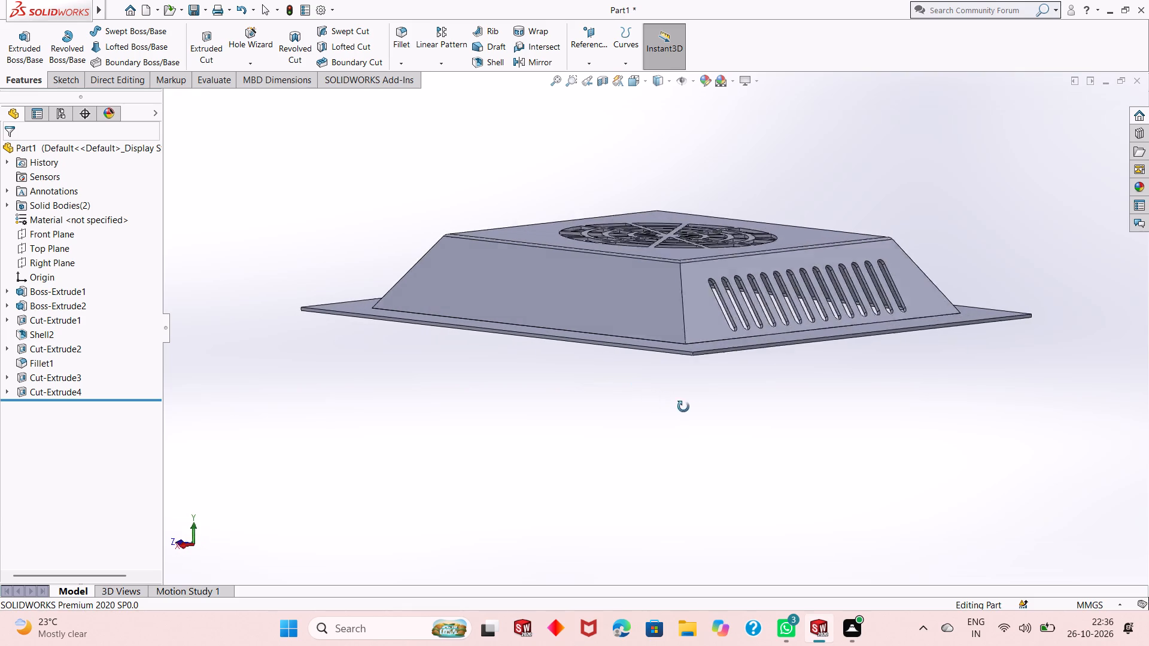
middle_click_drag(683, 407, 683, 478)
scroll(692, 374, "up", 2)
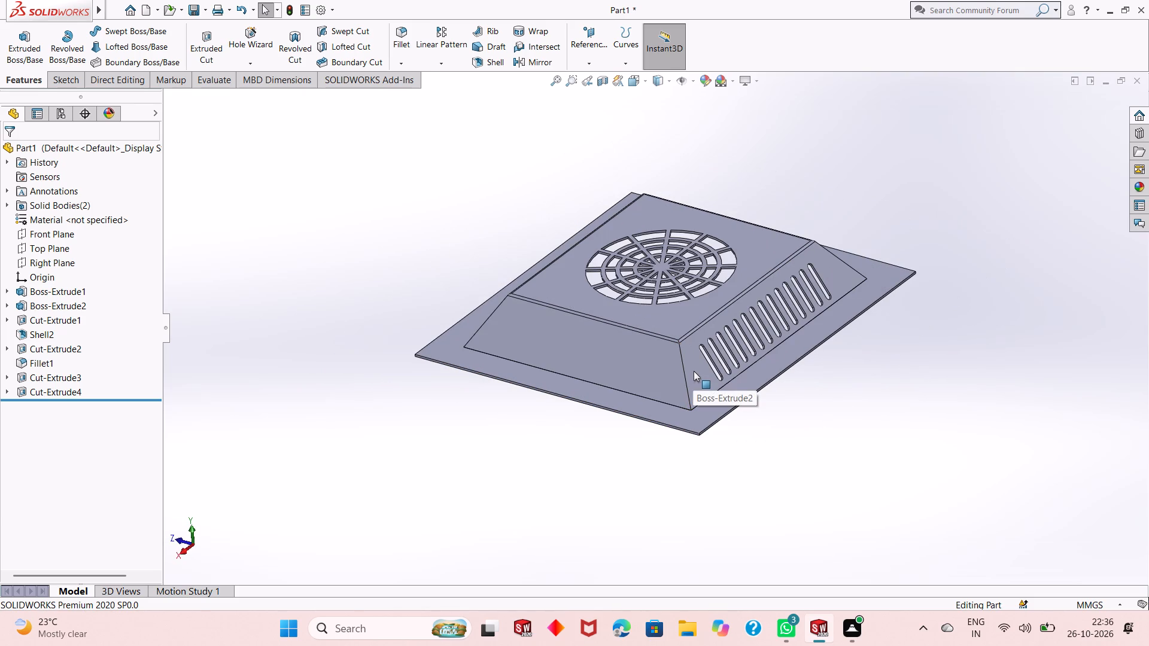
Start a new sketch on the top face of the base flange and view it face-on.
left_click(776, 367)
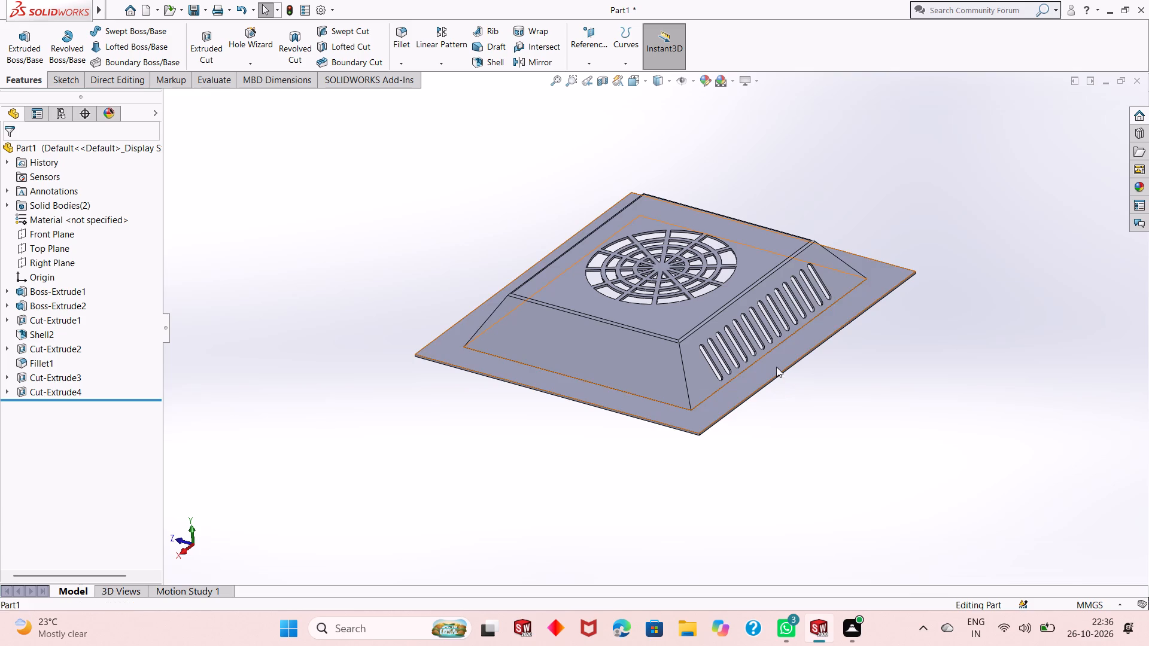
left_click(829, 335)
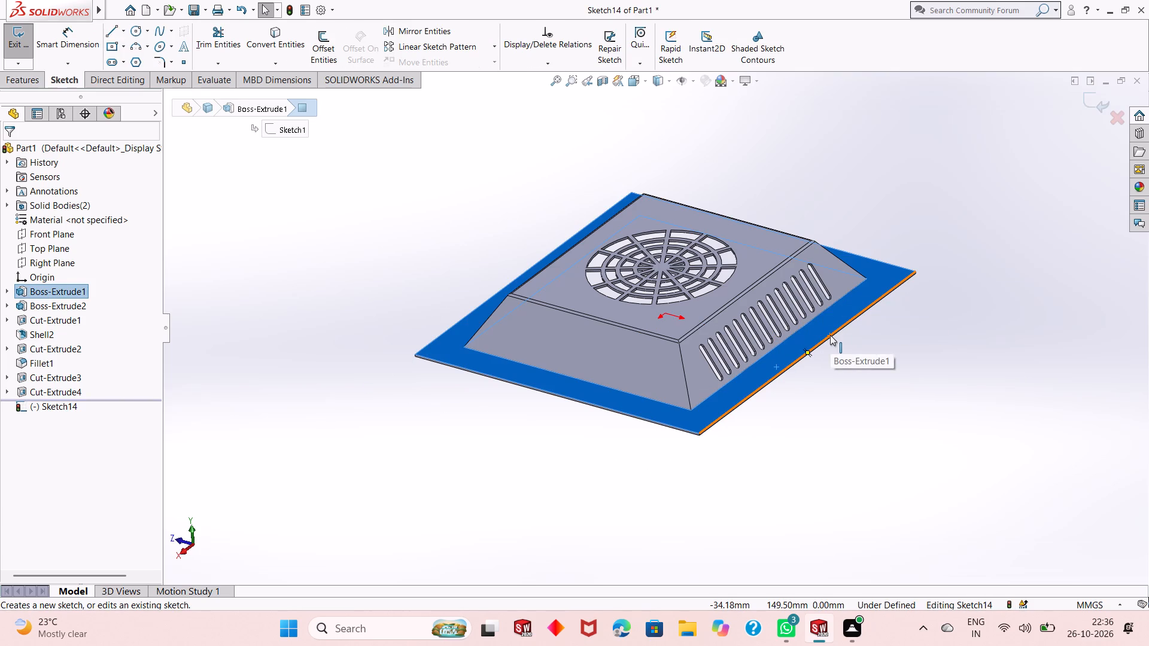
key("ctrl+8")
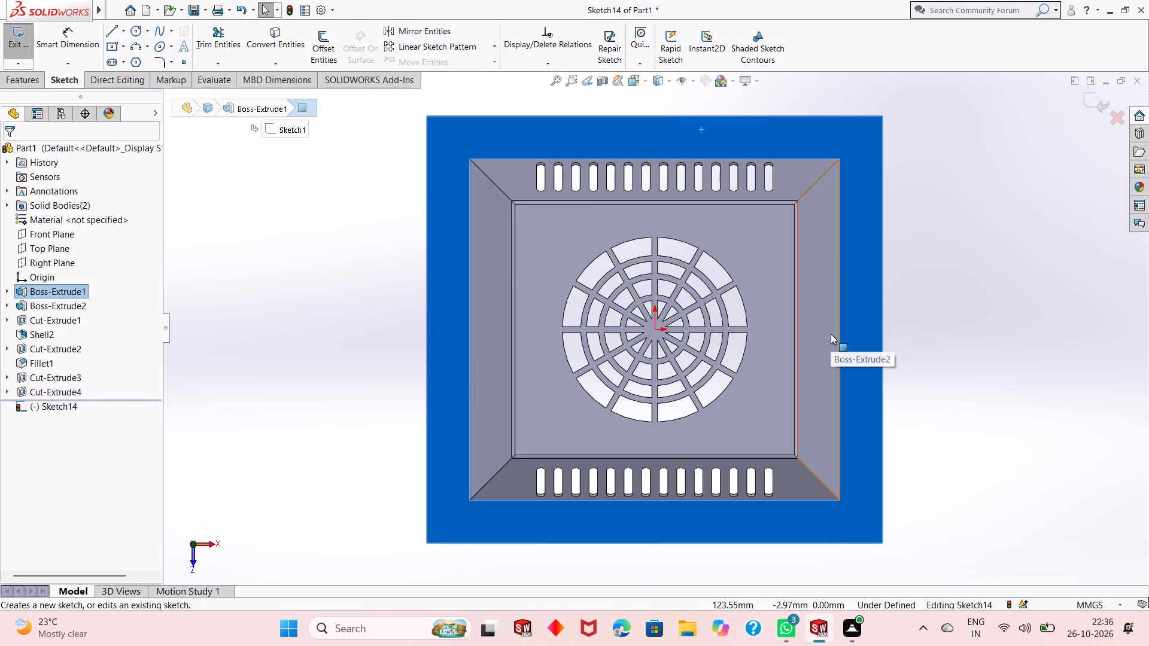
left_click(920, 320)
Sketch two horizontal straight slots near the flange's lower corners, about 56 by 10 mm at left and 51 by 12 mm at right.
scroll(759, 534, "up", 1)
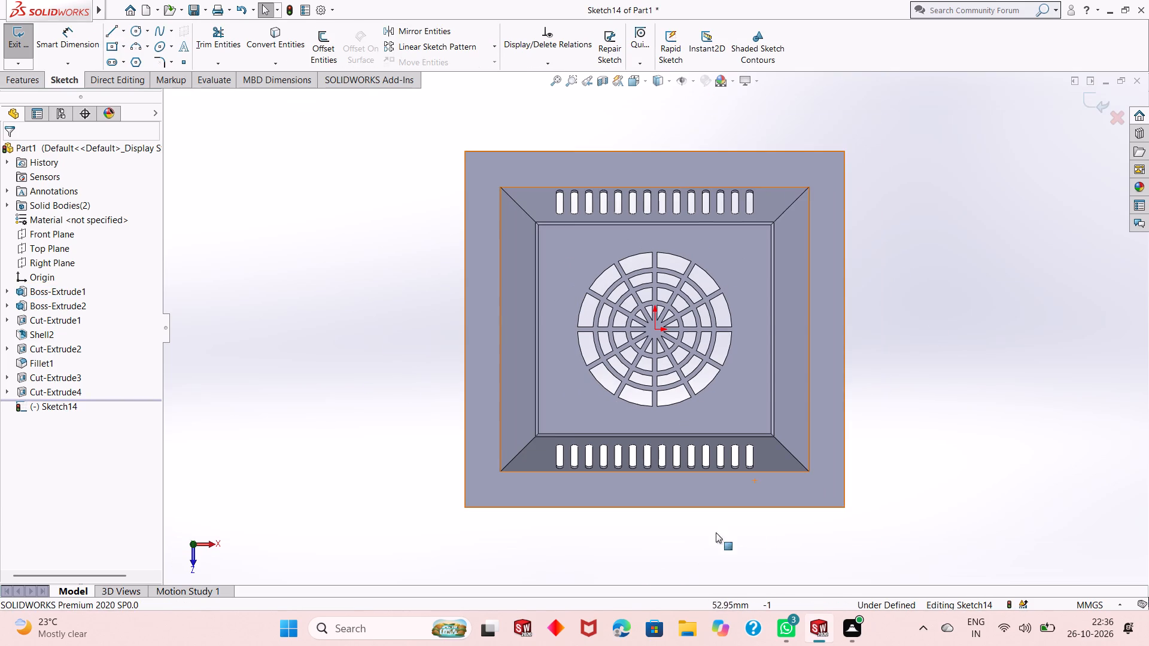
scroll(704, 519, "down", 1)
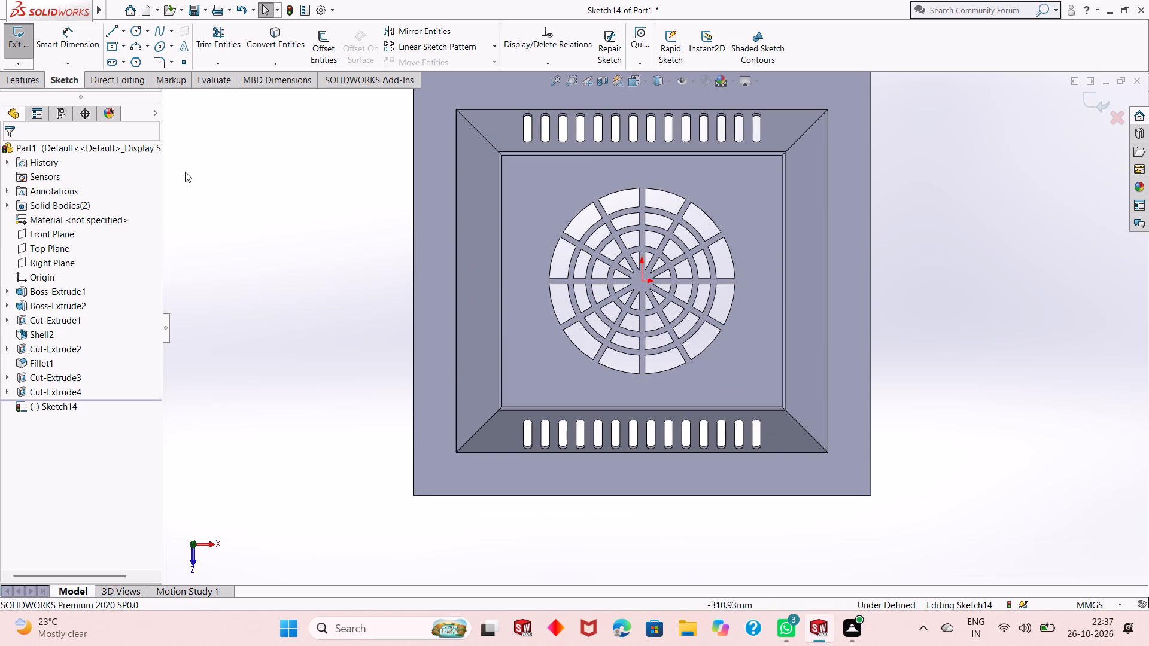
left_click(113, 61)
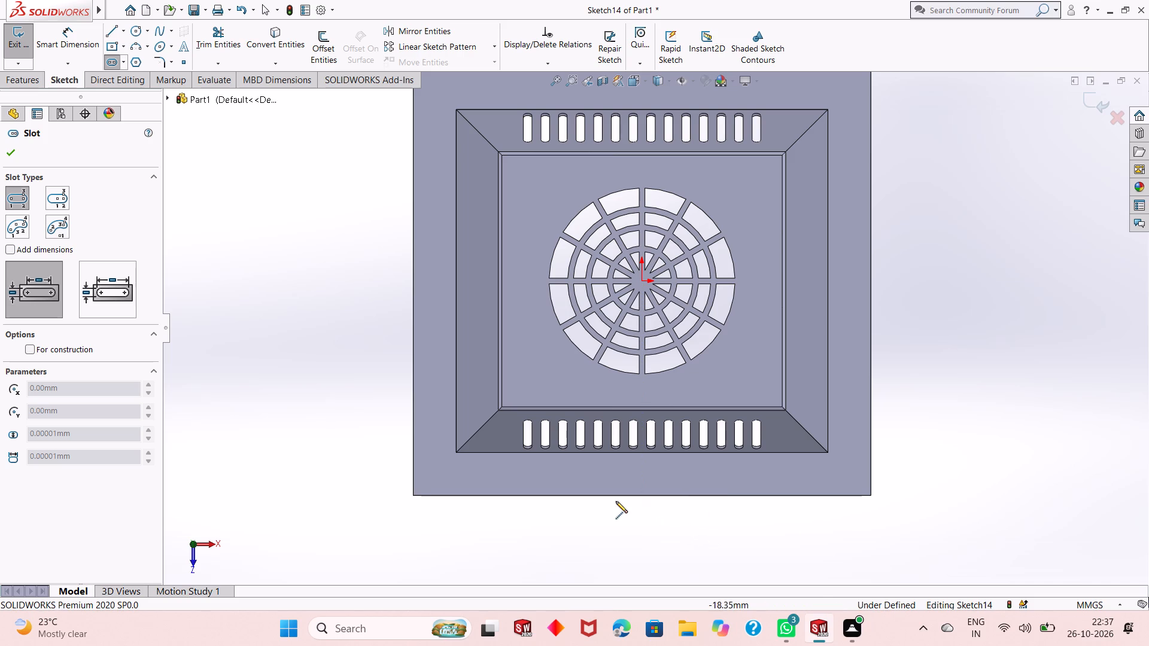
left_click(466, 478)
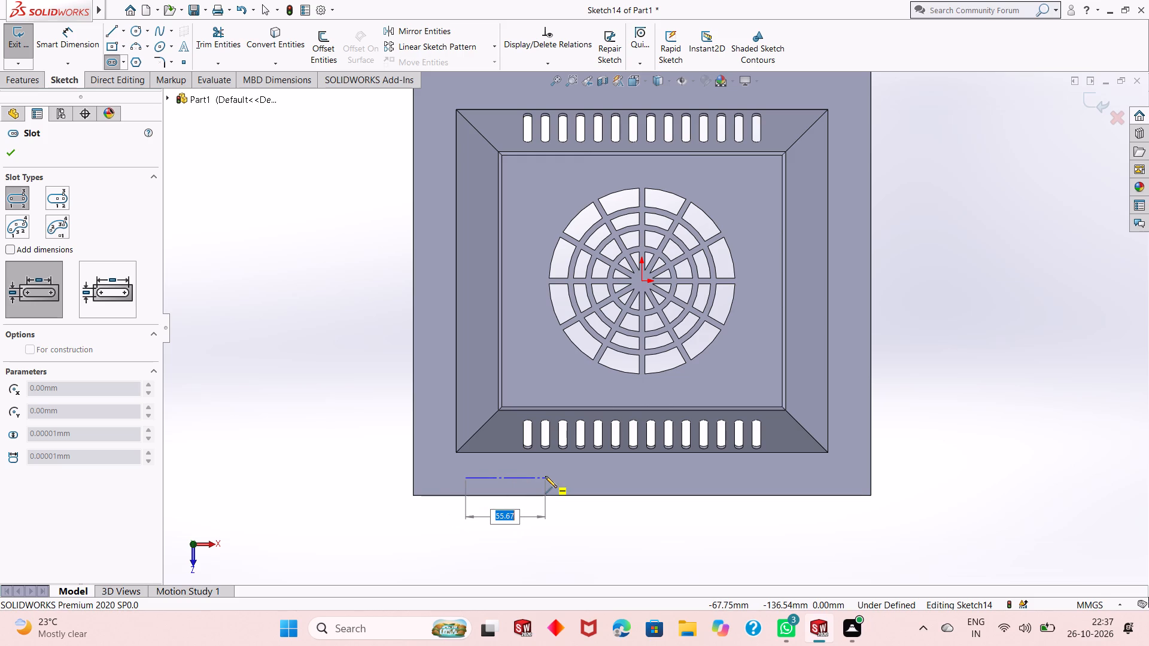
left_click(545, 476)
left_click(543, 471)
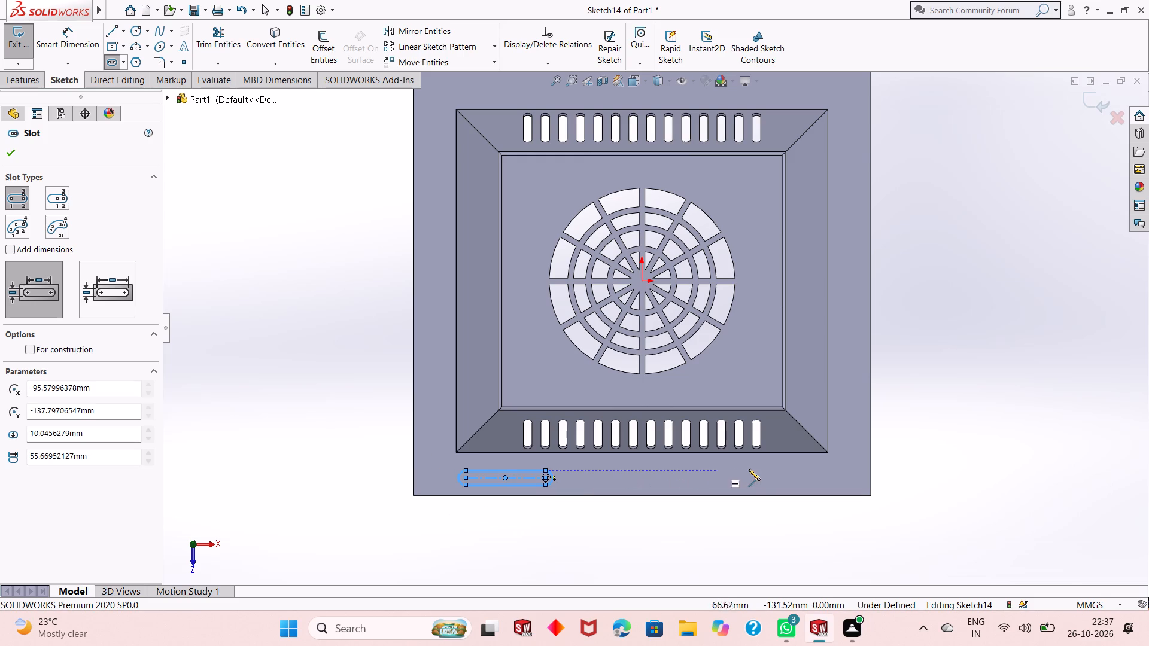
left_click(747, 476)
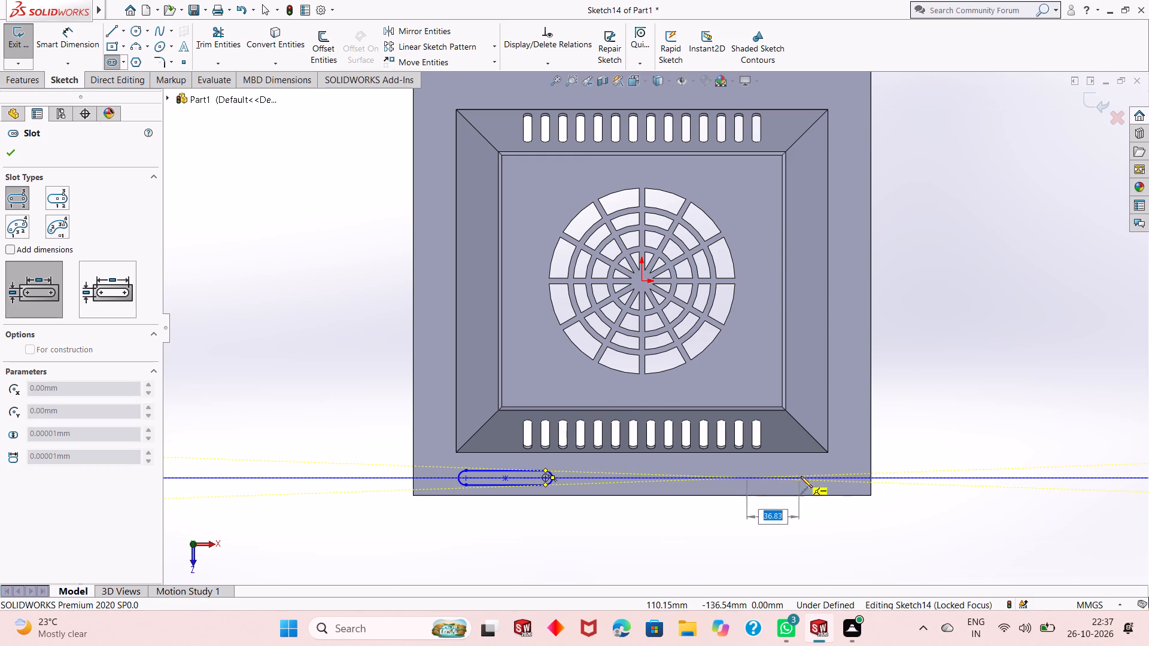
left_click(820, 476)
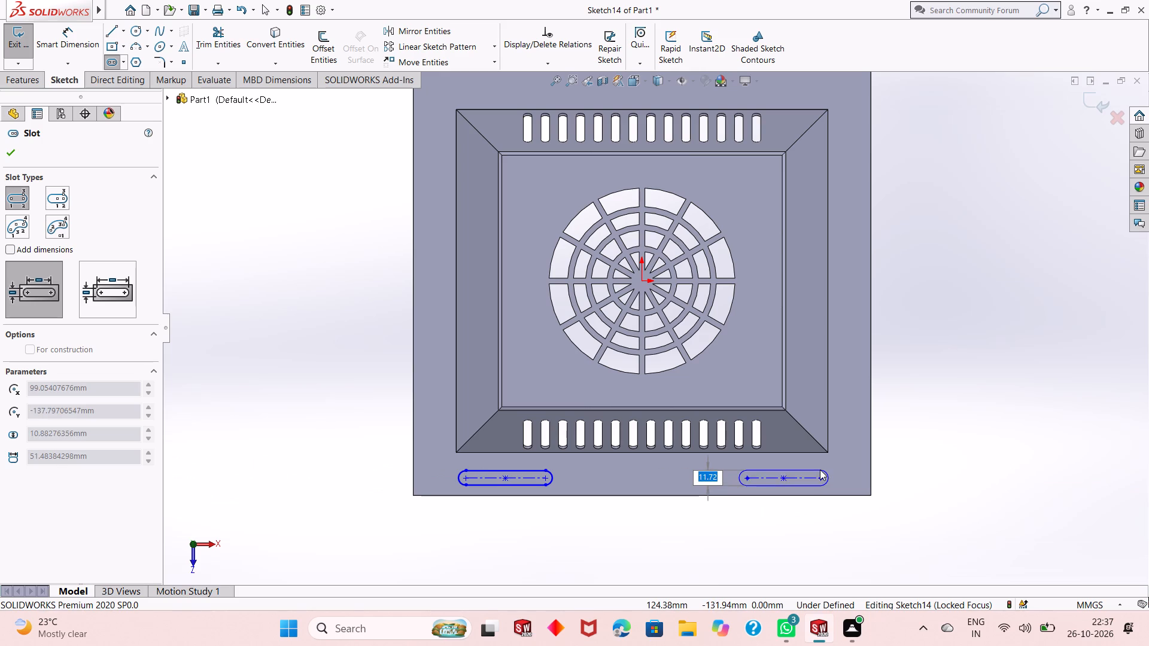
left_click(820, 470)
Sketch two horizontal straight slots near the flange's upper corners, about 41 by 9.5 mm at left and 49 by 10.4 mm at right.
scroll(785, 486, "up", 2)
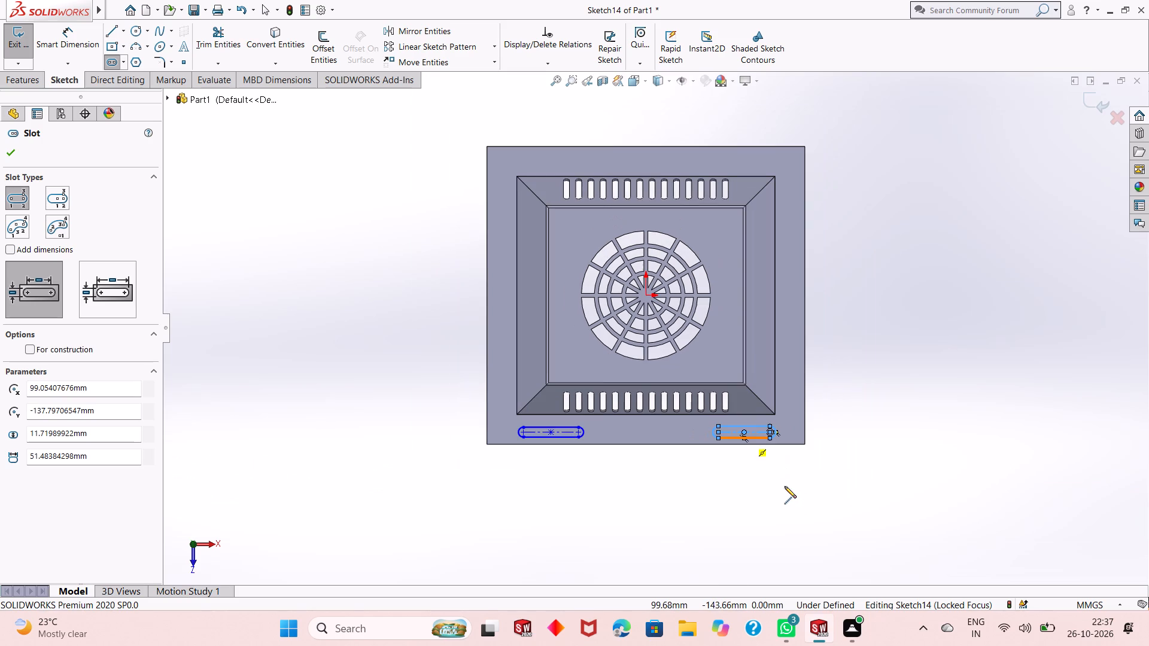
scroll(606, 154, "down", 2)
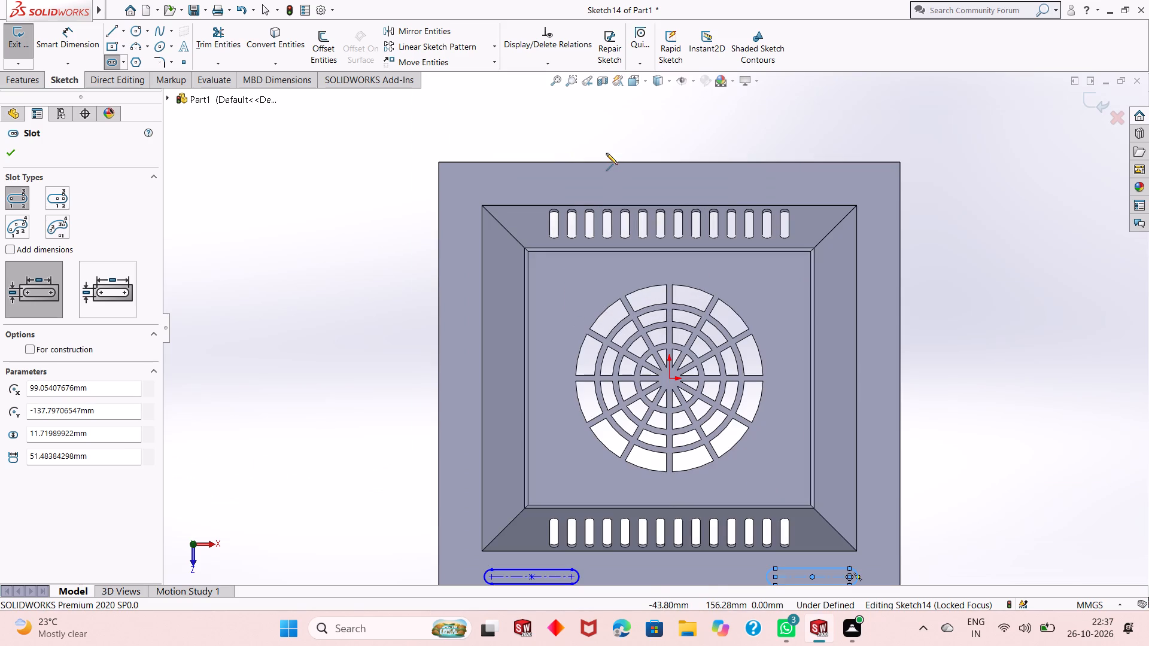
scroll(683, 175, "down", 3)
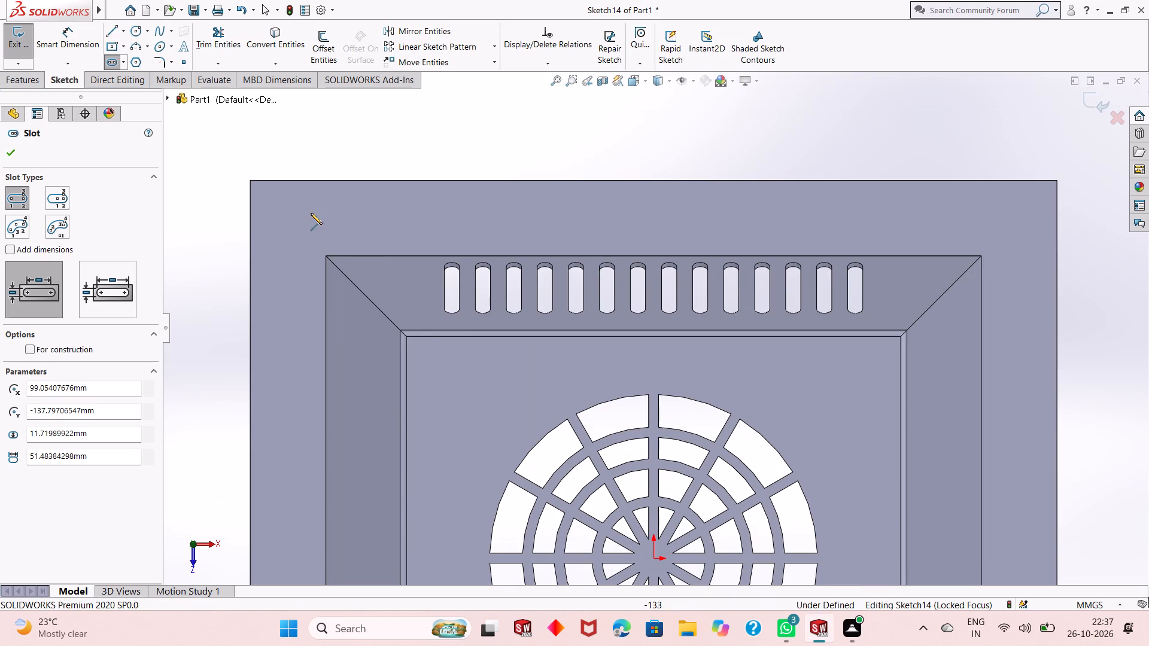
left_click(309, 213)
left_click(409, 213)
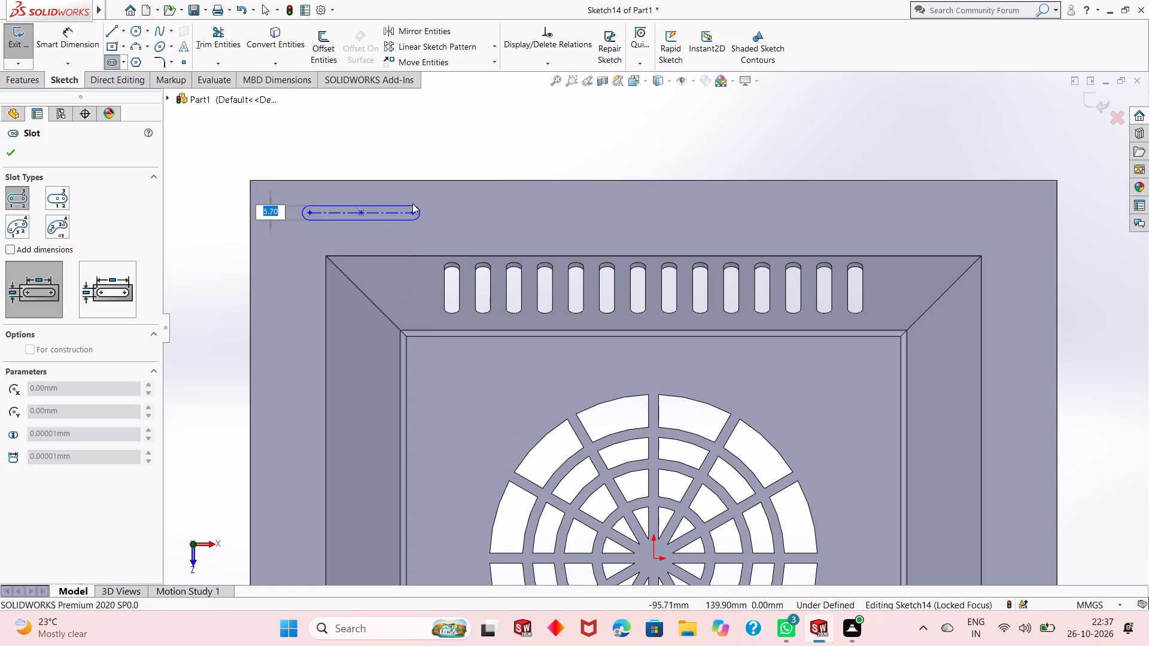
left_click(414, 201)
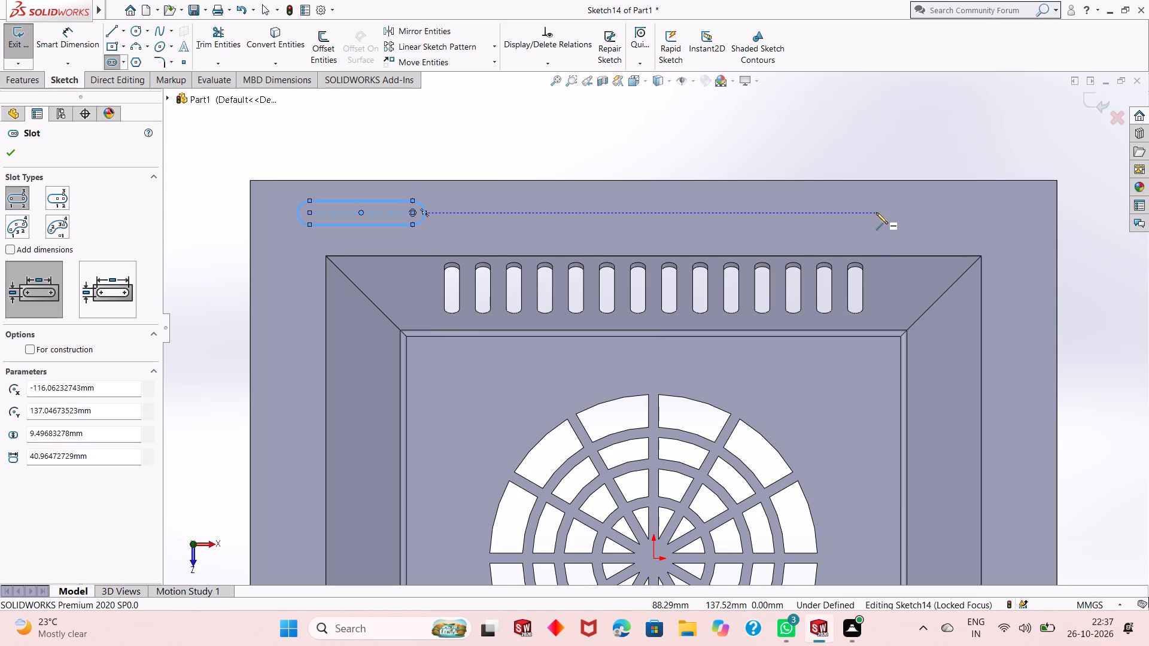
left_click(871, 213)
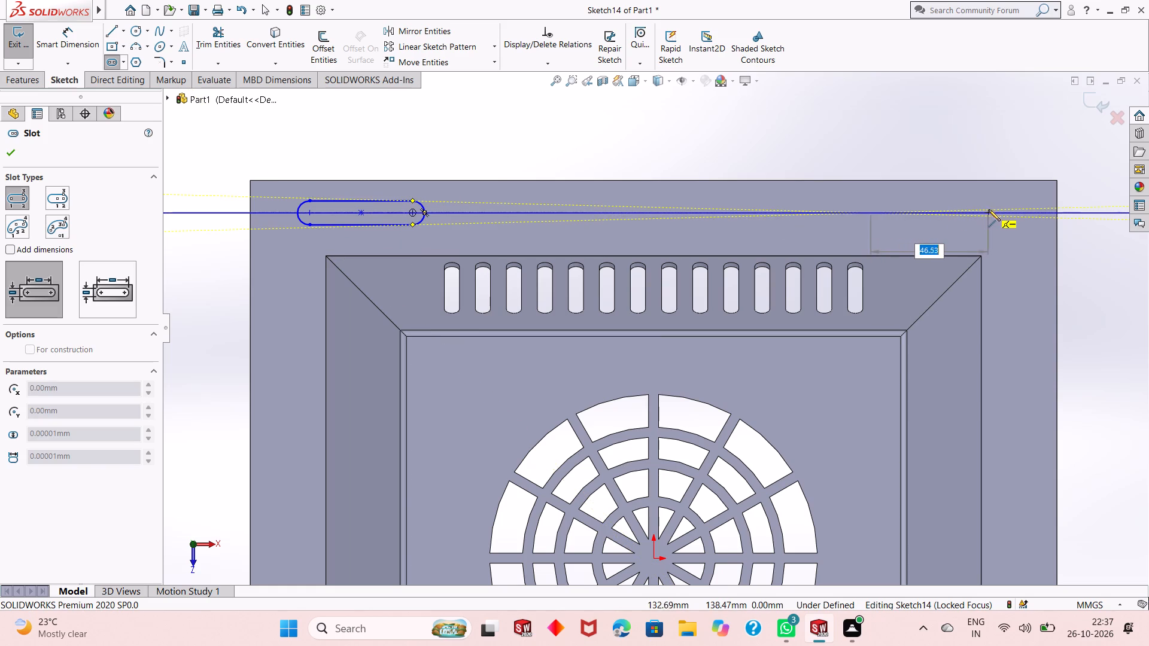
left_click(993, 212)
left_click(990, 200)
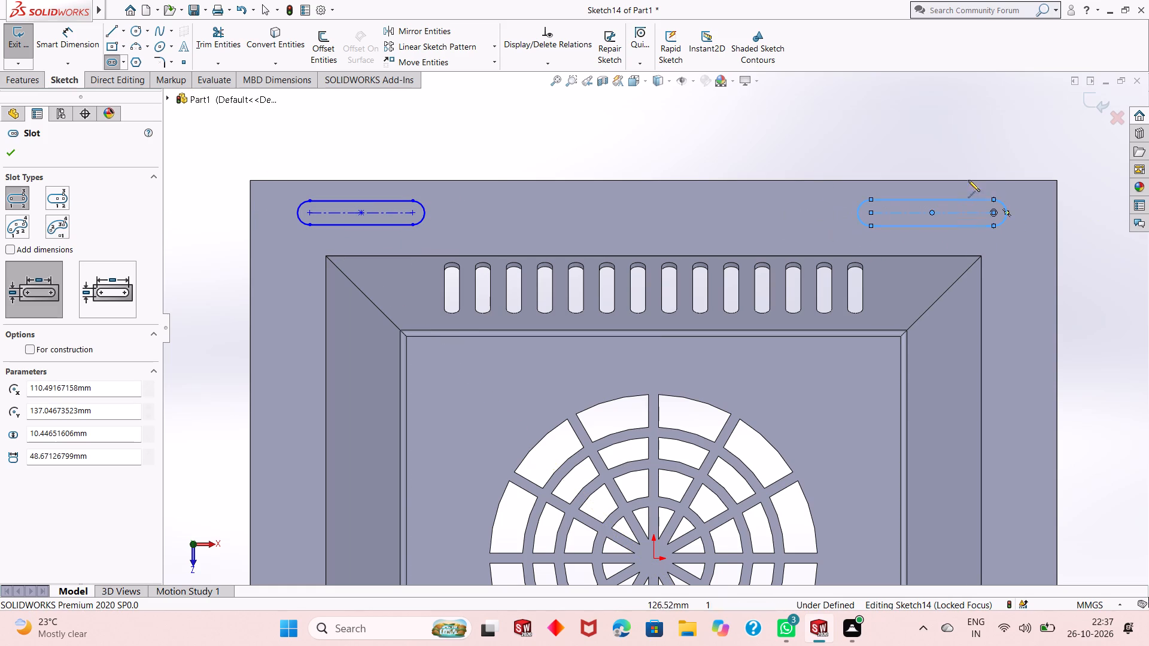
right_click(932, 113)
left_click(947, 118)
Dimension the upper-left flange slot's centre-to-centre length at 50 mm.
scroll(865, 268, "up", 2)
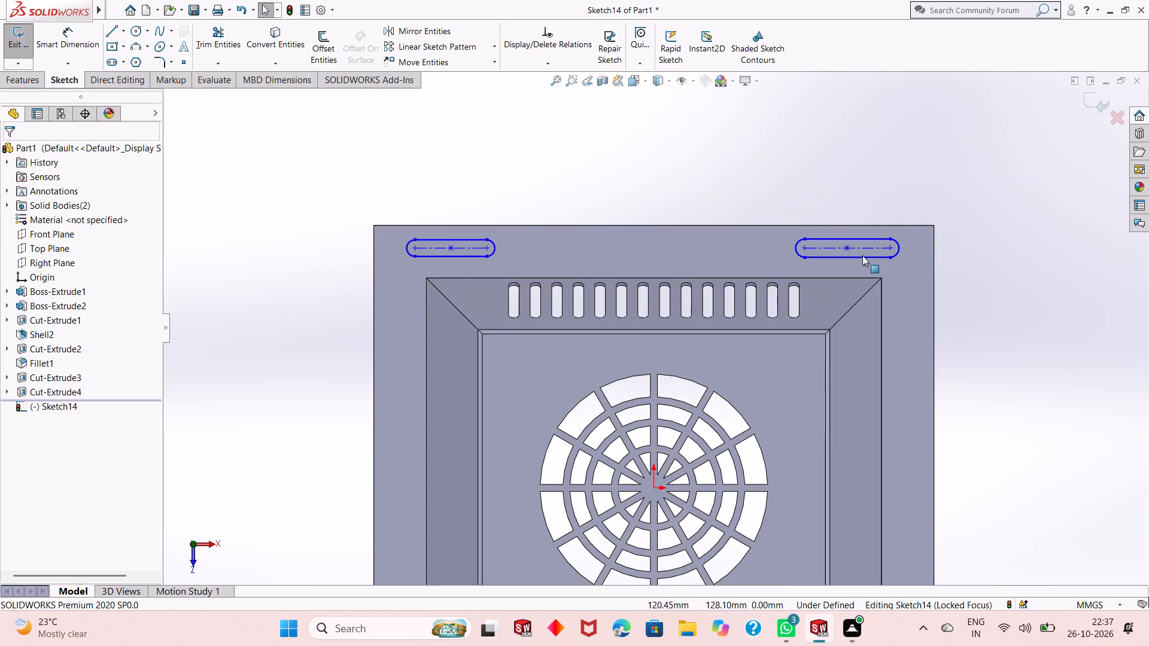
scroll(842, 273, "up", 2)
scroll(636, 473, "up", 2)
scroll(685, 517, "down", 1)
scroll(679, 392, "down", 1)
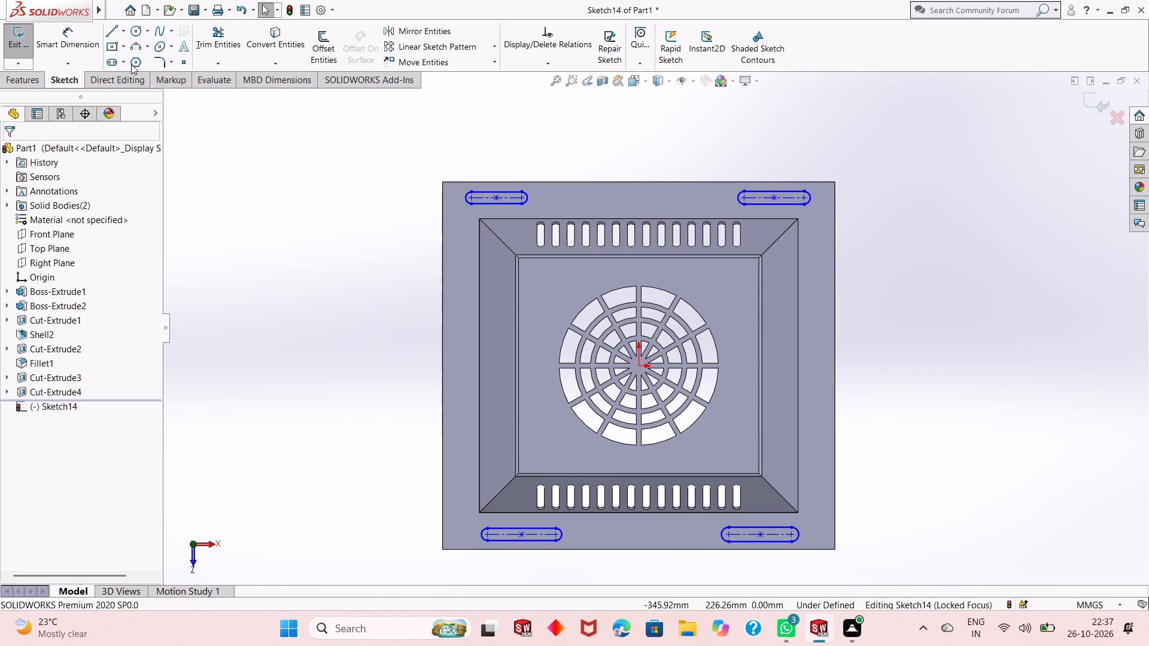
left_click(71, 53)
scroll(482, 193, "down", 2)
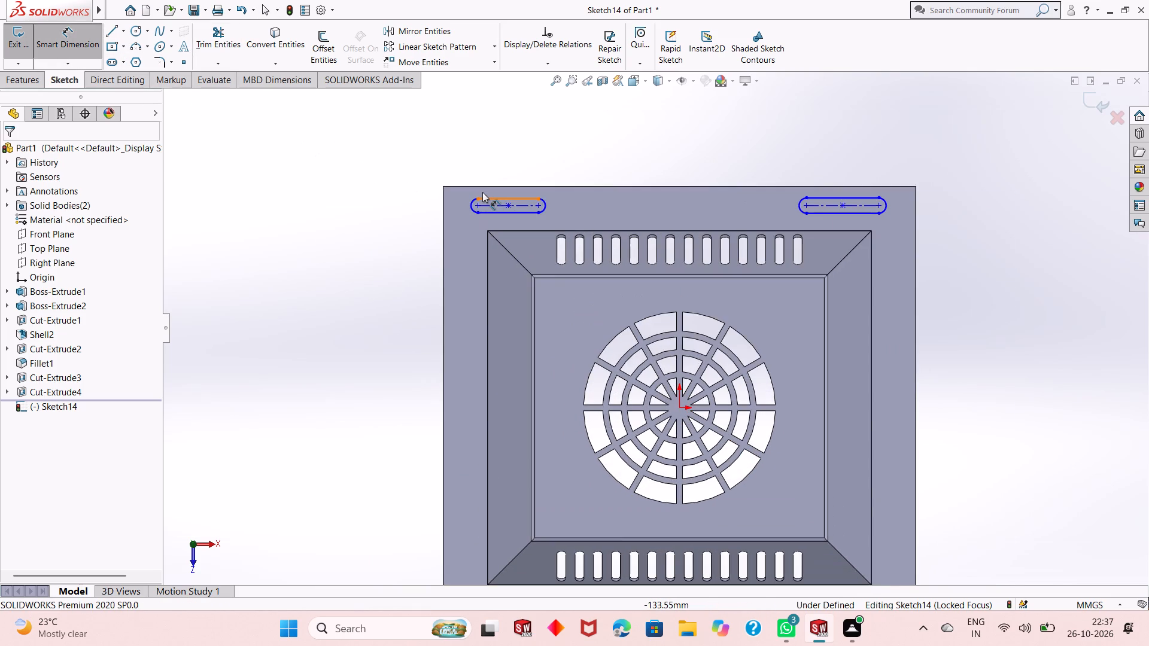
scroll(487, 194, "down", 2)
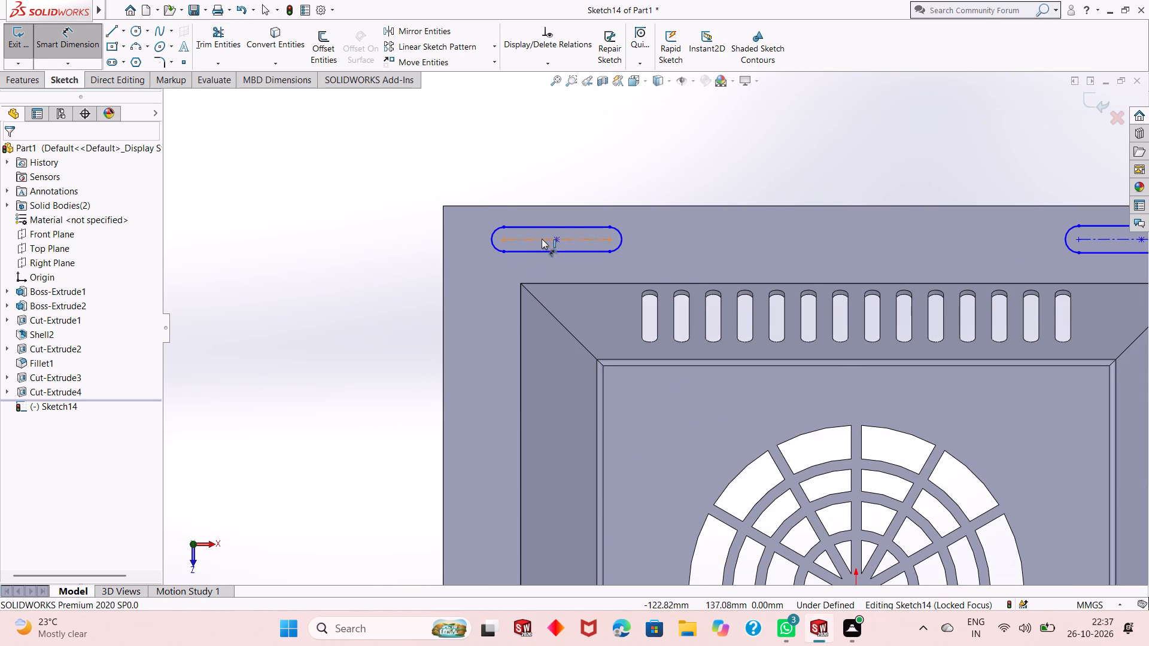
left_click(542, 238)
left_click(558, 140)
type("50")
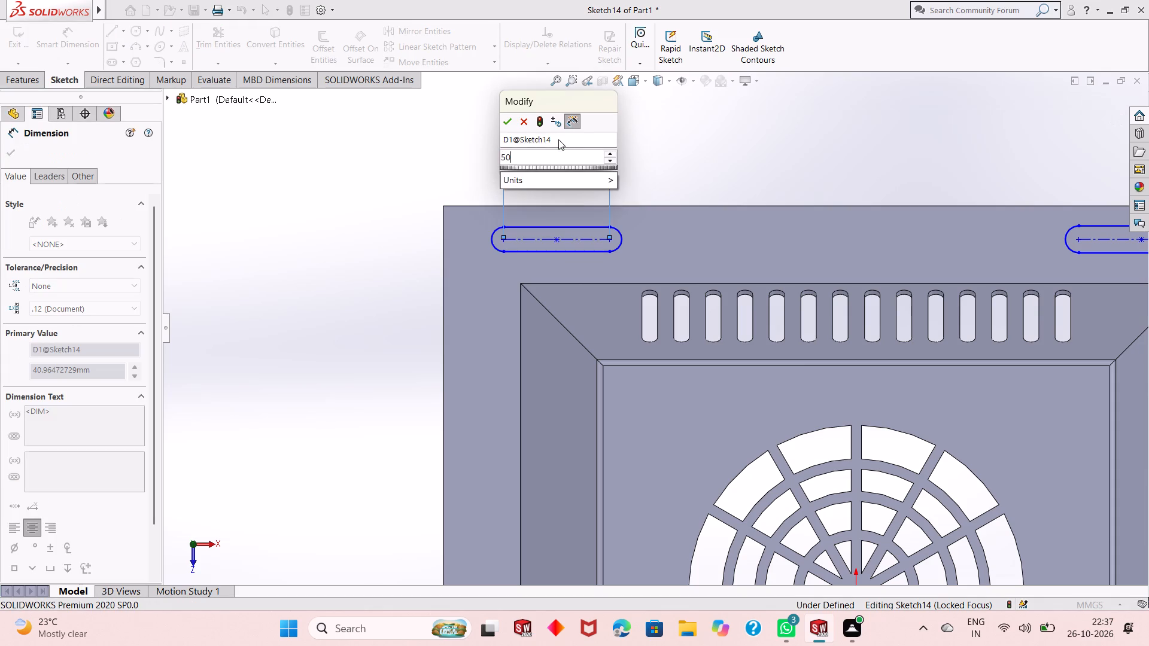
key("Return")
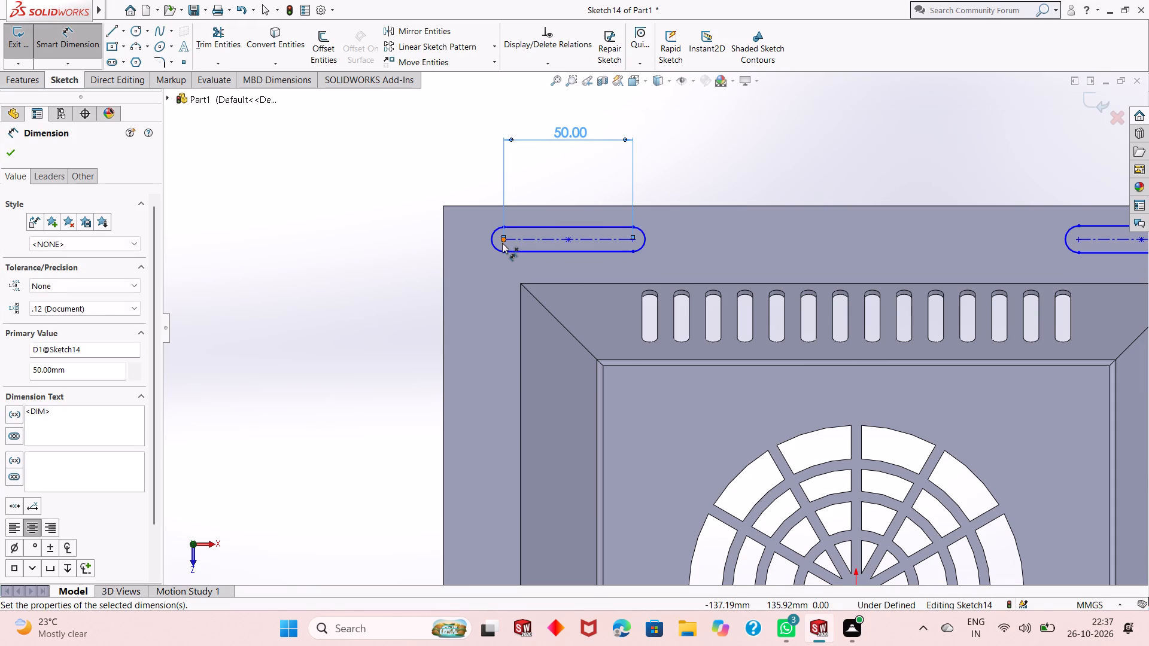
Dimension the upper-left slot's left arc centre at 45 mm from the flange's left edge.
left_click(502, 243)
left_click(444, 232)
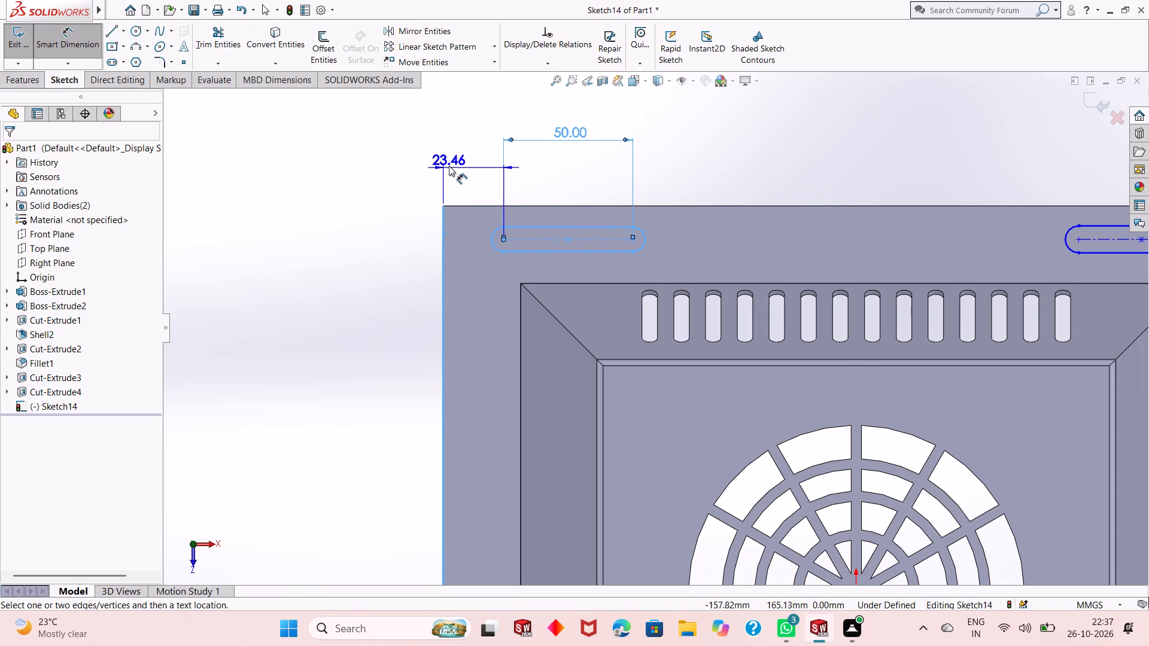
left_click(449, 161)
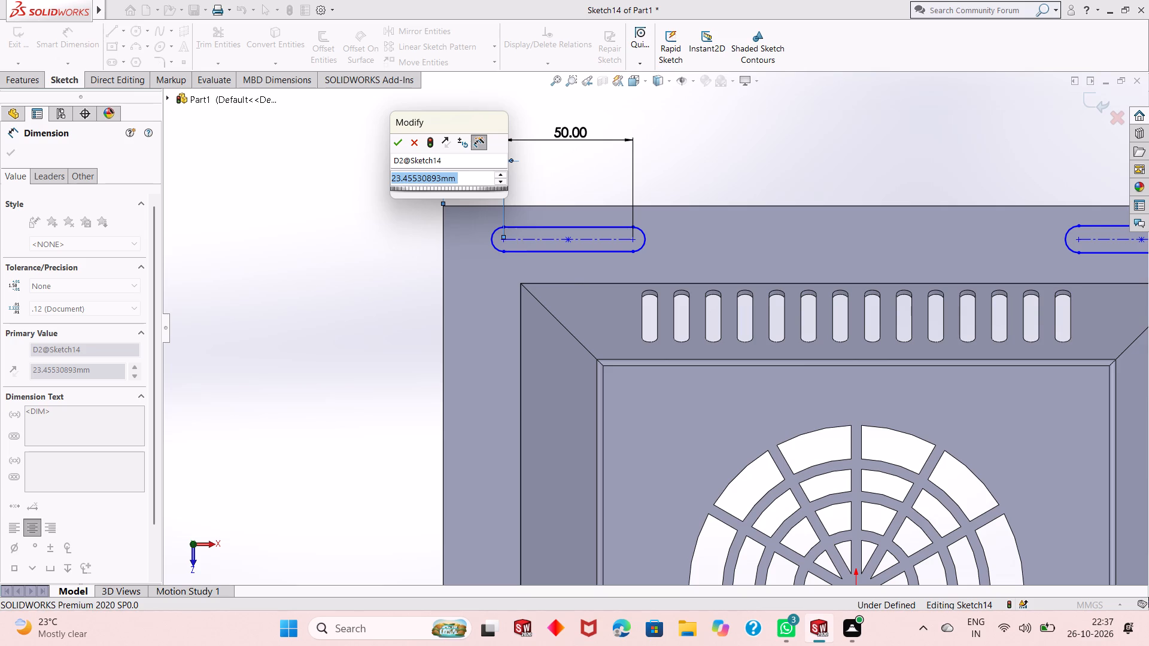
type("45")
key("Return")
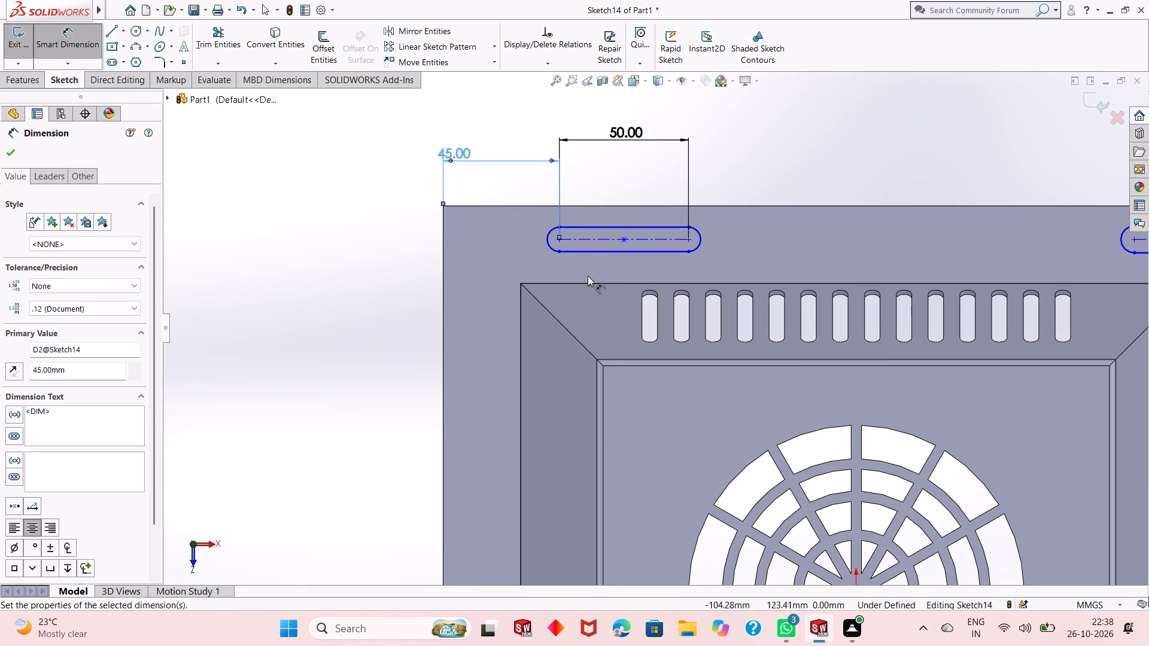
Dimension the upper-left slot's end arc with a 6 mm radius.
scroll(588, 276, "up", 1)
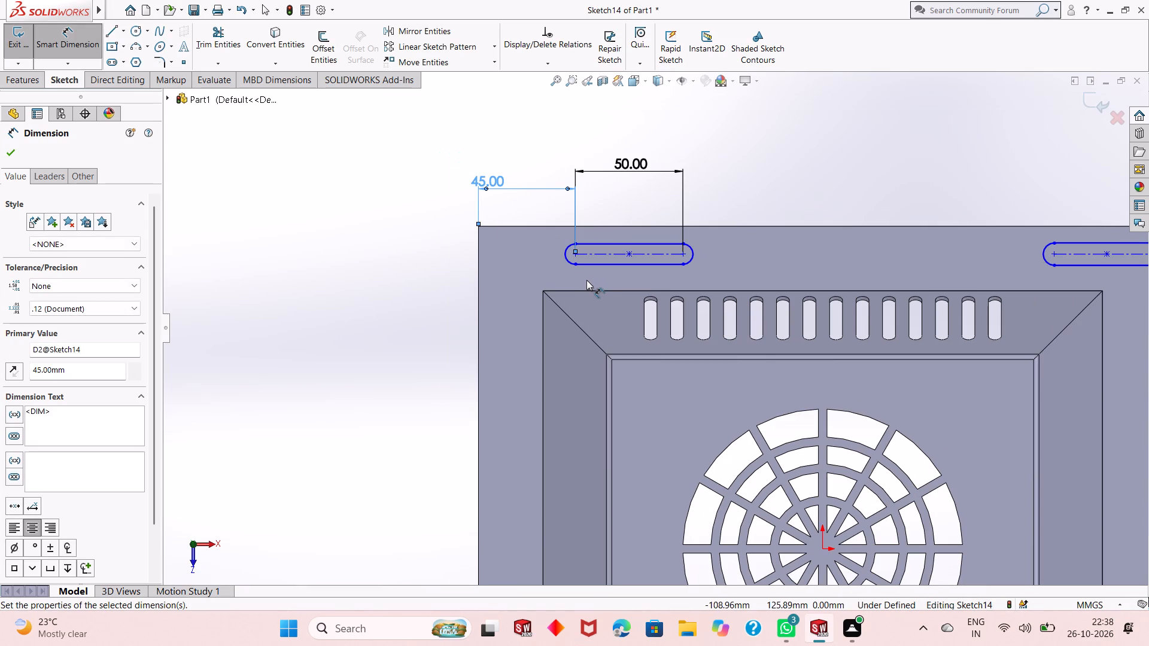
left_click(686, 248)
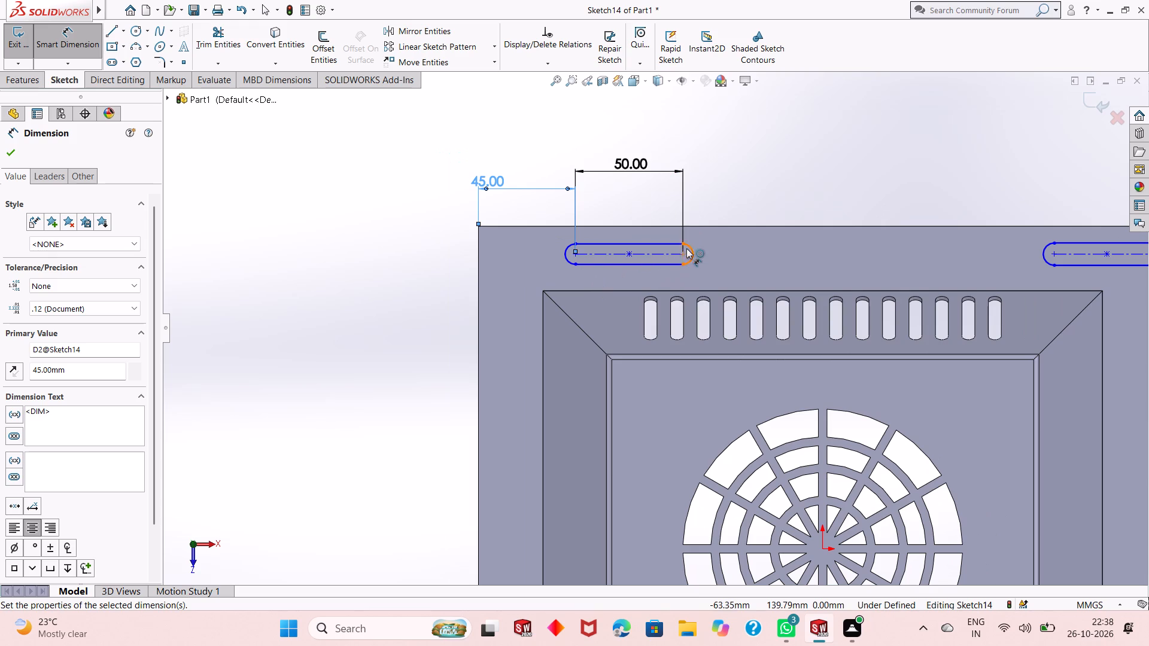
left_click(738, 137)
key("6")
key("Return")
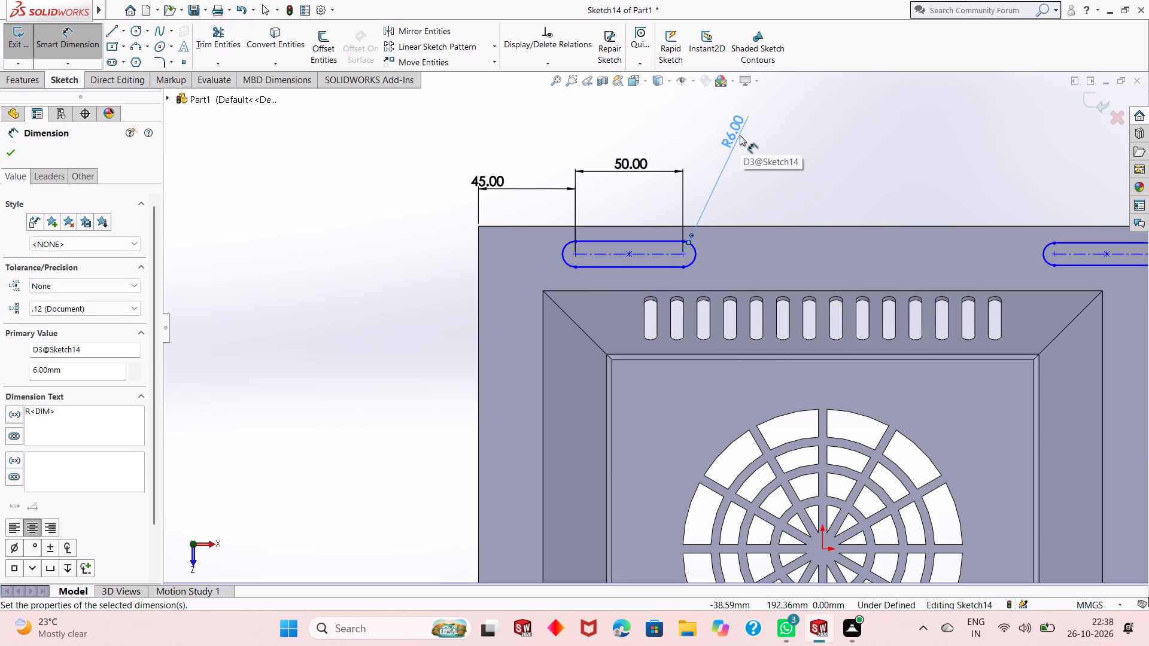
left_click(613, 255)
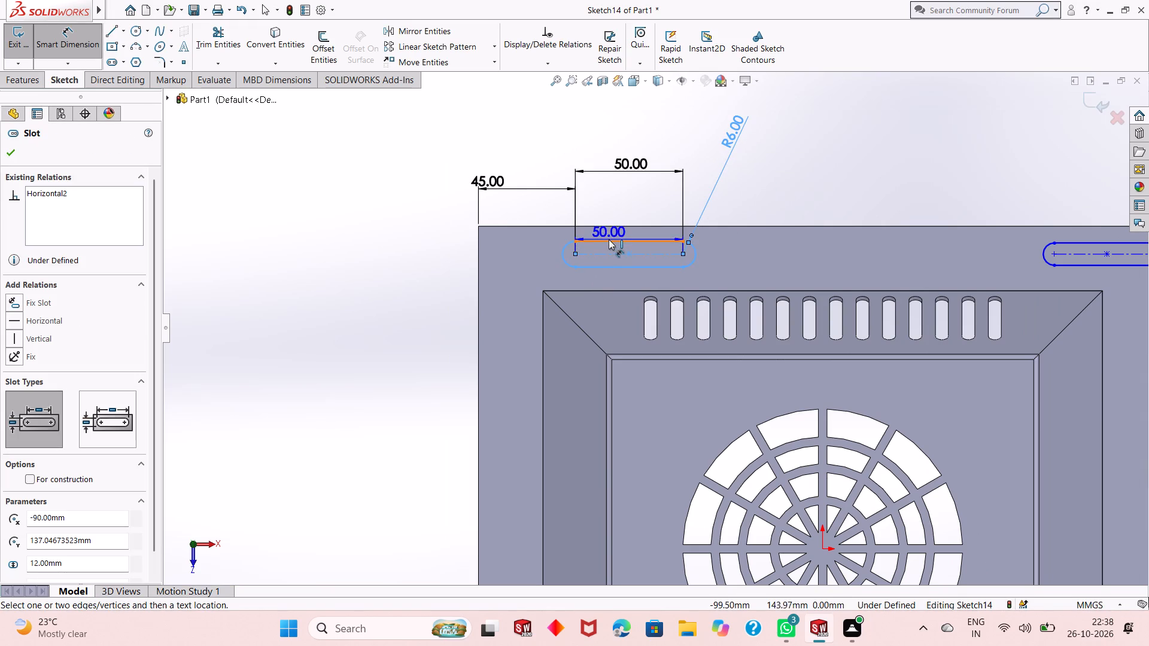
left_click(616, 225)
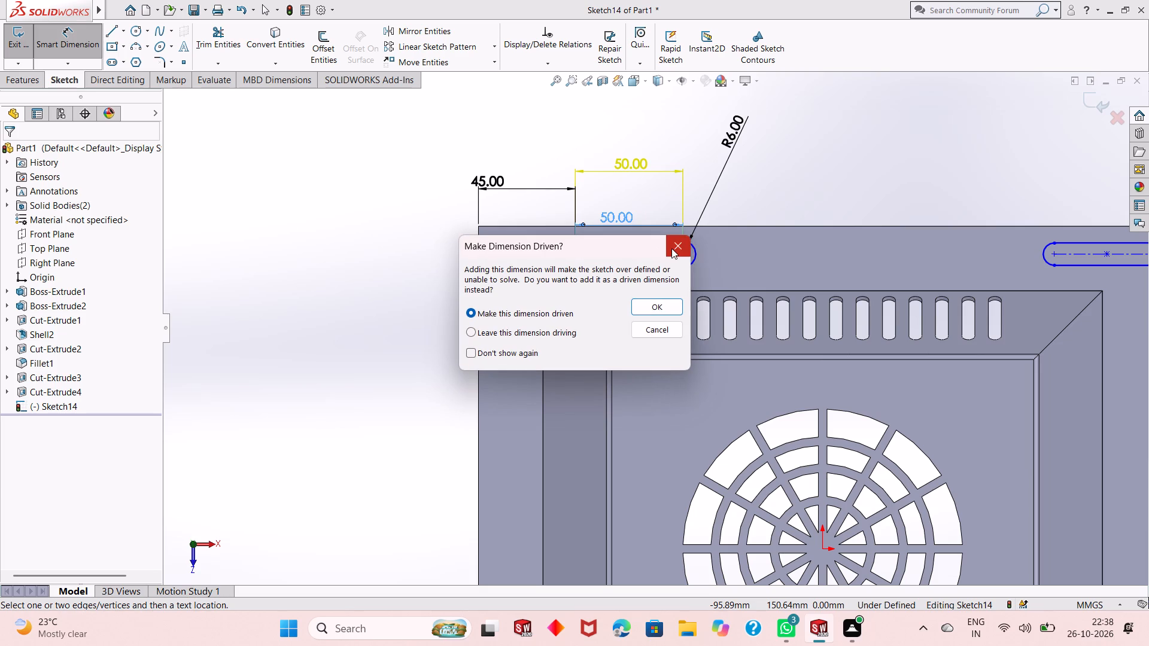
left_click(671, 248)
Dimension the upper-left slot's centreline at 15 mm from the flange's top edge.
left_click(646, 226)
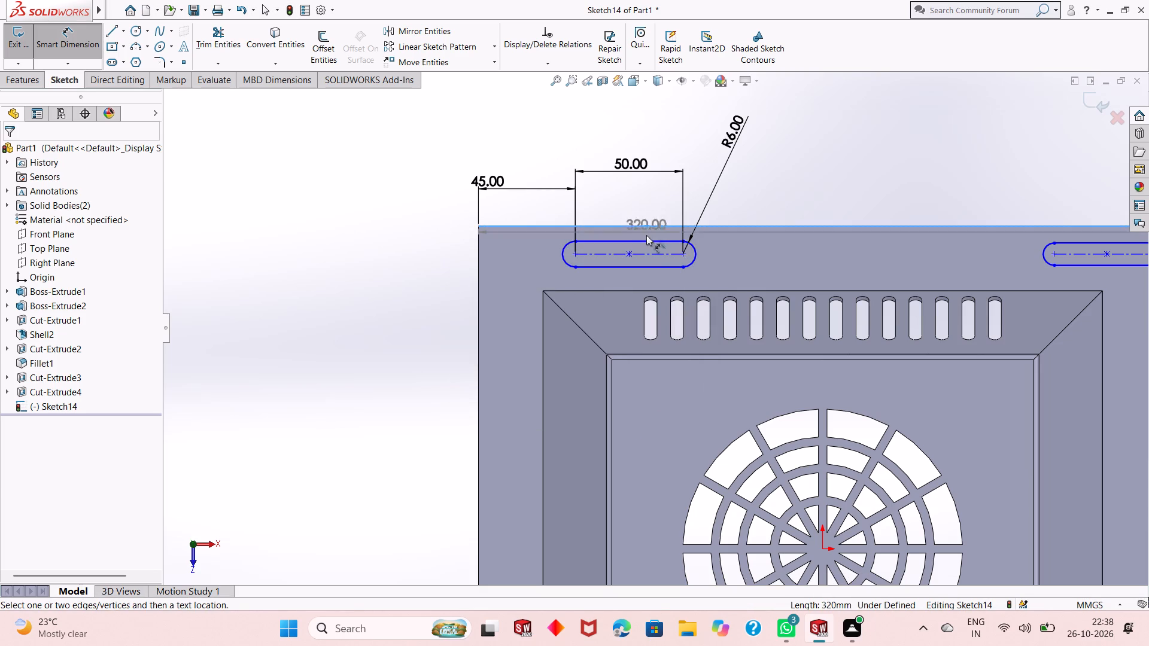
left_click(646, 252)
left_click(378, 248)
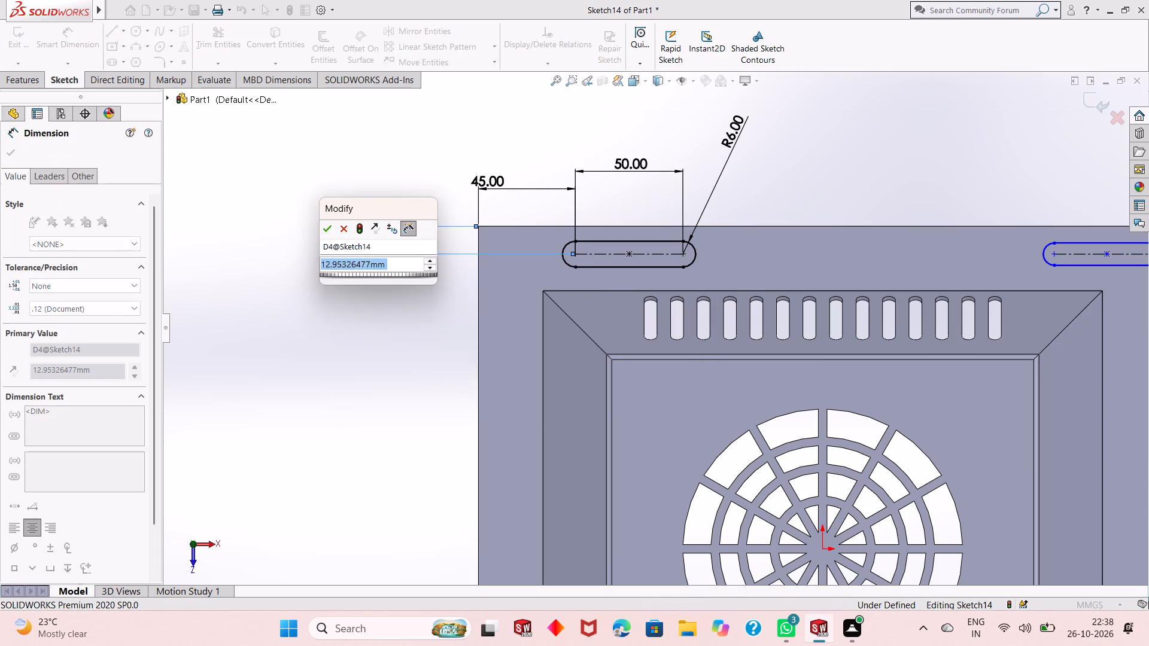
type("15")
key("Return")
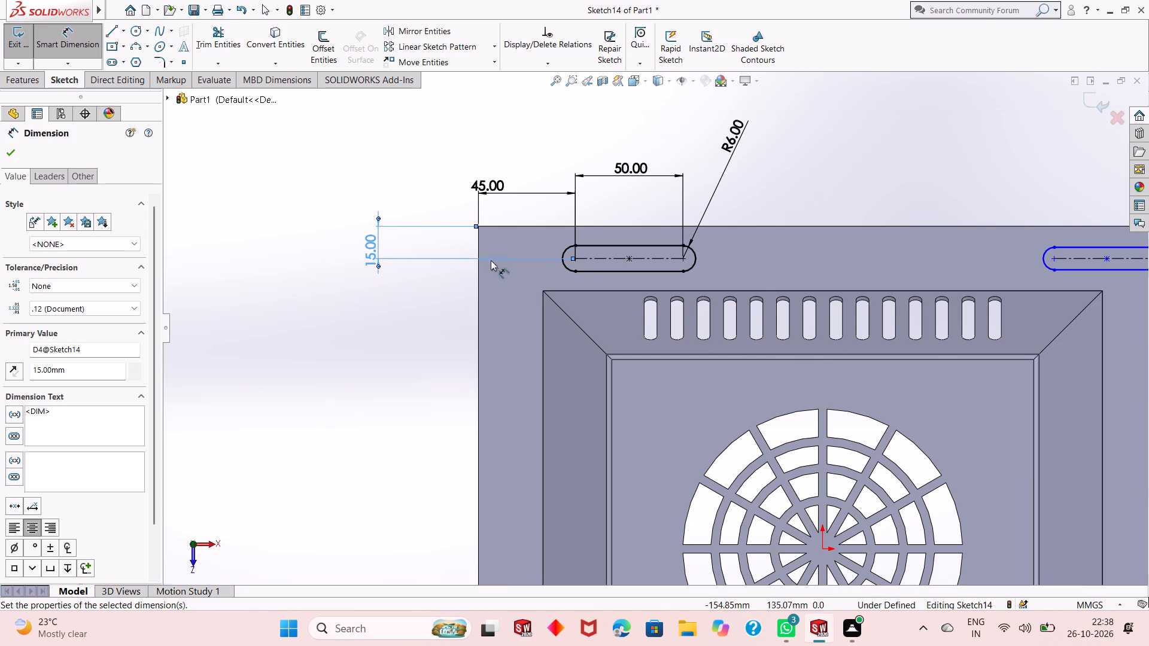
Dimension the upper-right flange slot's right arc centre at 45 mm from the flange's right edge.
scroll(503, 286, "up", 4)
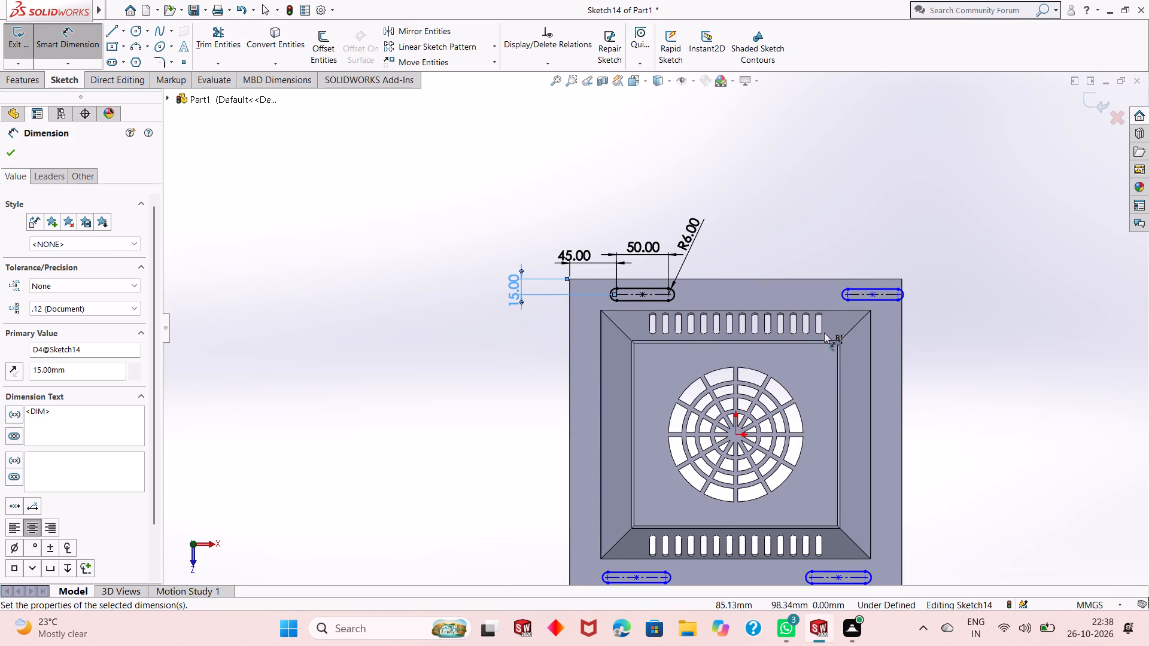
scroll(824, 333, "up", 1)
scroll(834, 329, "down", 4)
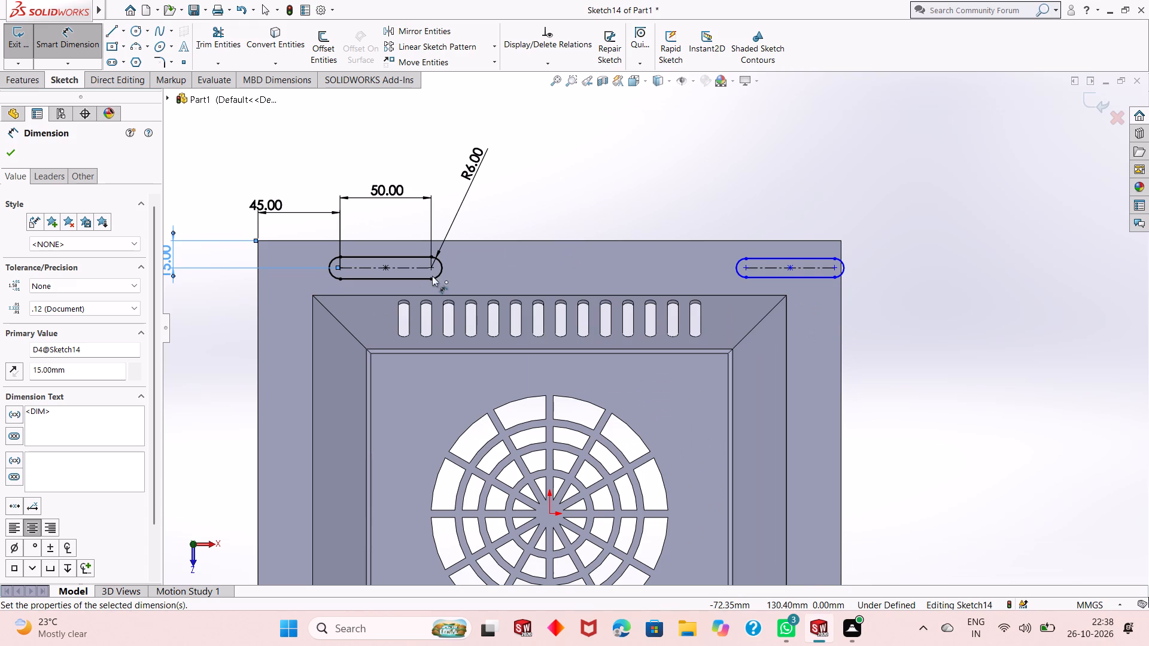
left_click(837, 270)
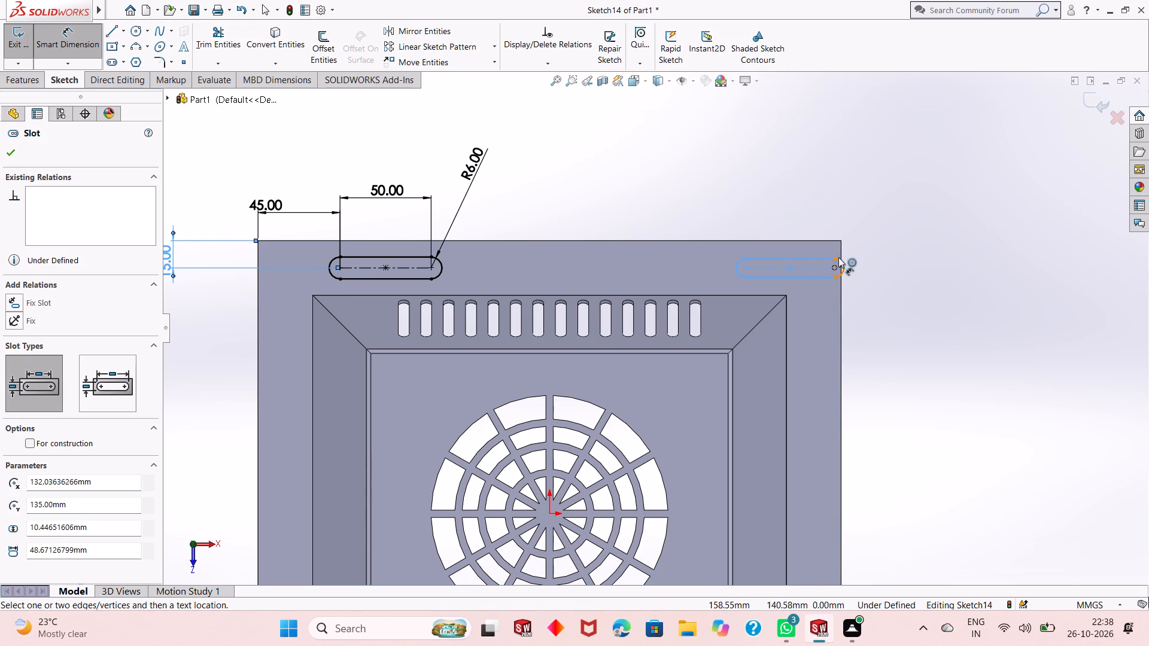
left_click(842, 252)
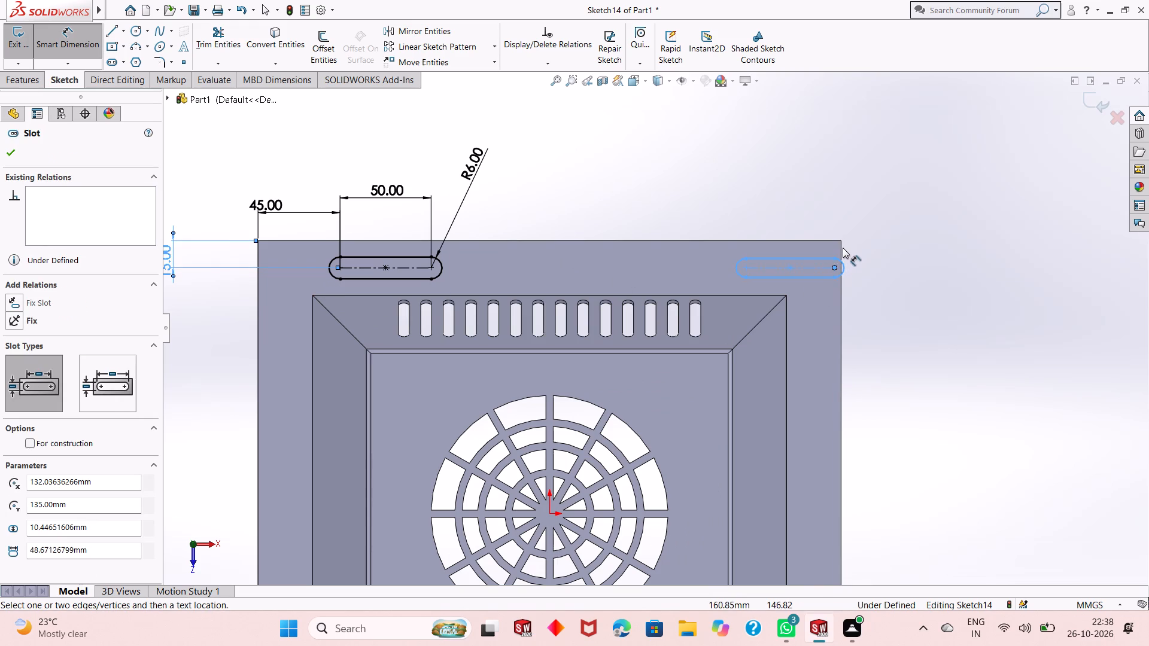
left_click(841, 250)
left_click(838, 133)
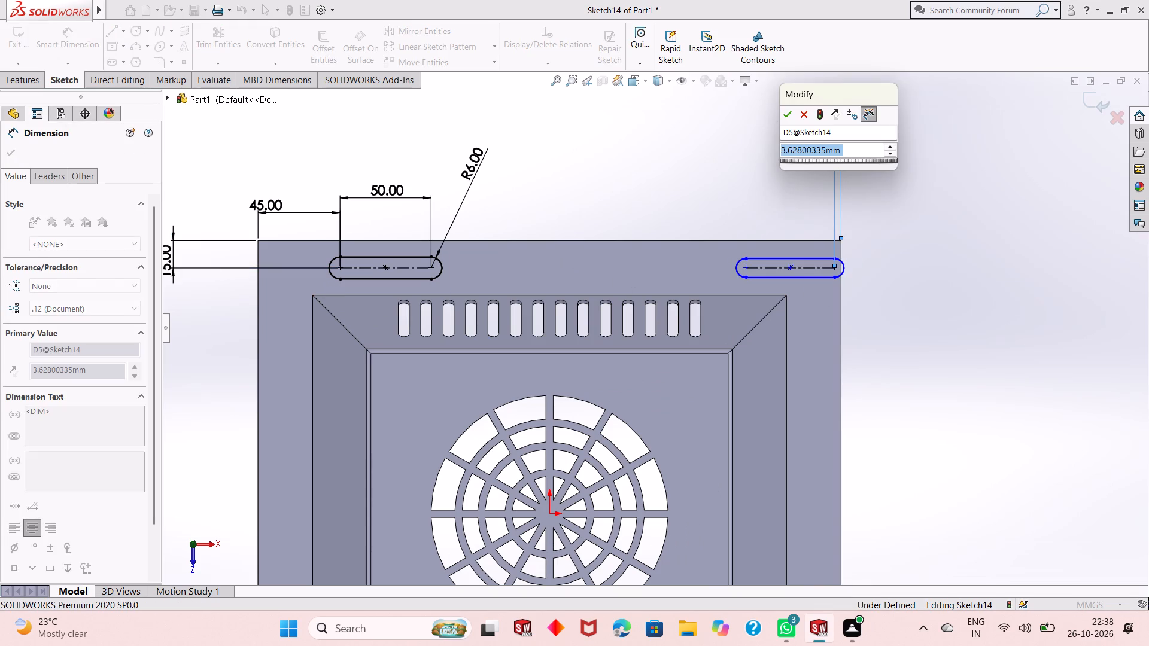
key("1")
key("BackSpace")
type("45")
key("Return")
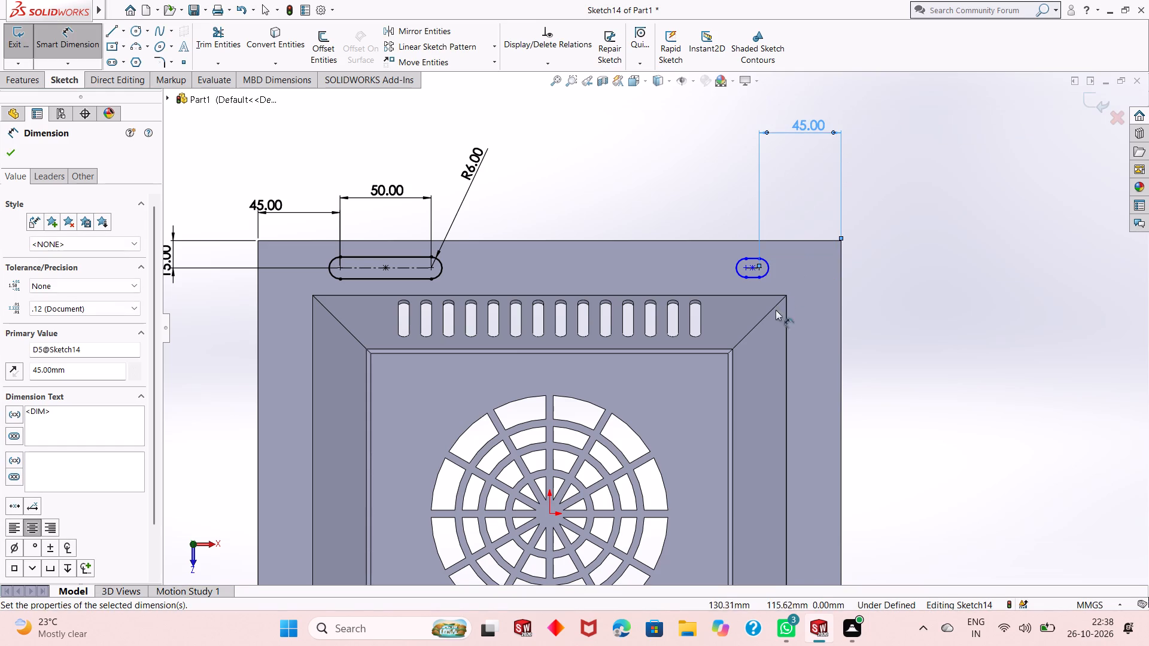
Dimension the lower-right flange slot's right arc centre at 15 mm from the flange's bottom edge.
scroll(725, 288, "down", 6)
scroll(748, 273, "up", 4)
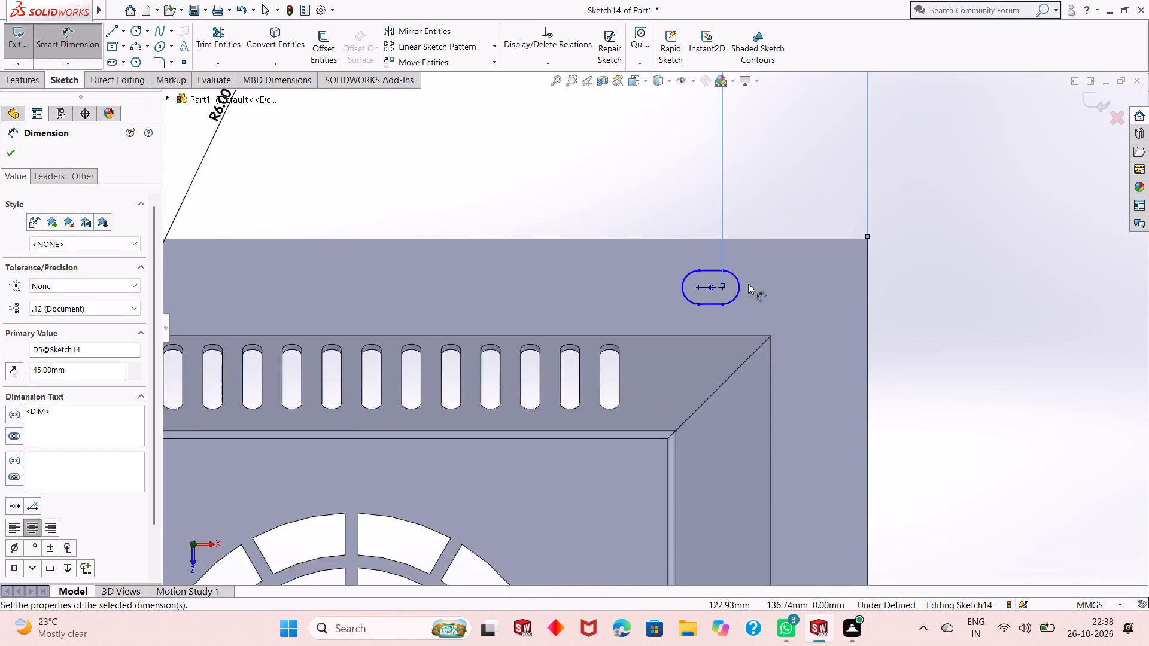
scroll(748, 284, "up", 8)
scroll(676, 525, "down", 5)
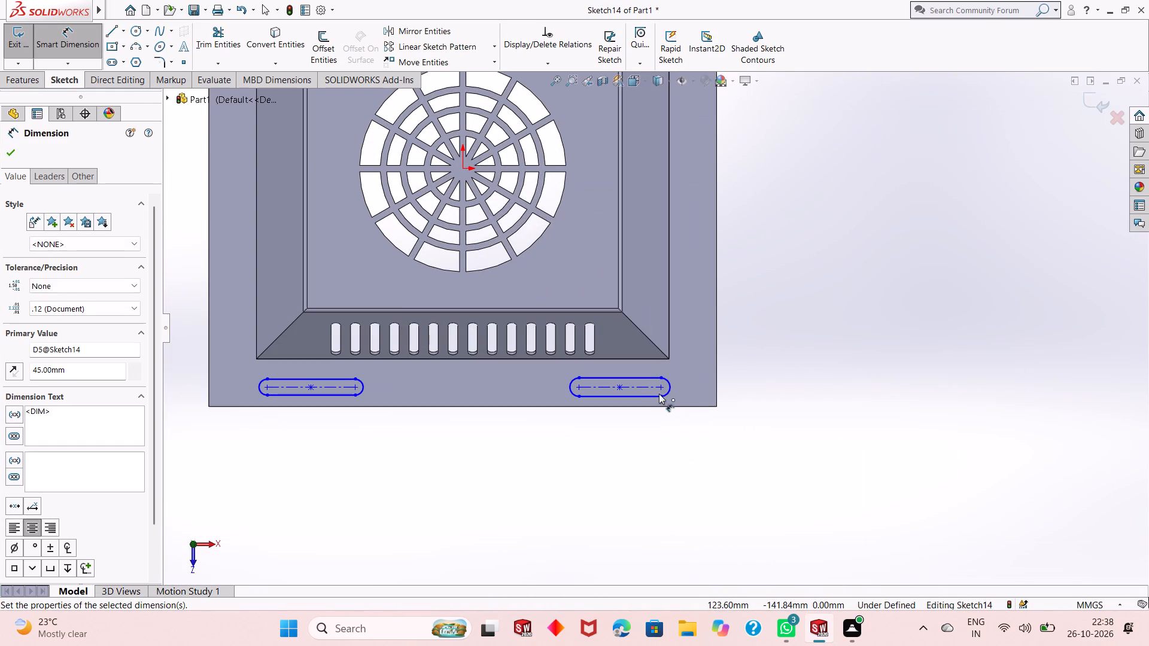
left_click(661, 391)
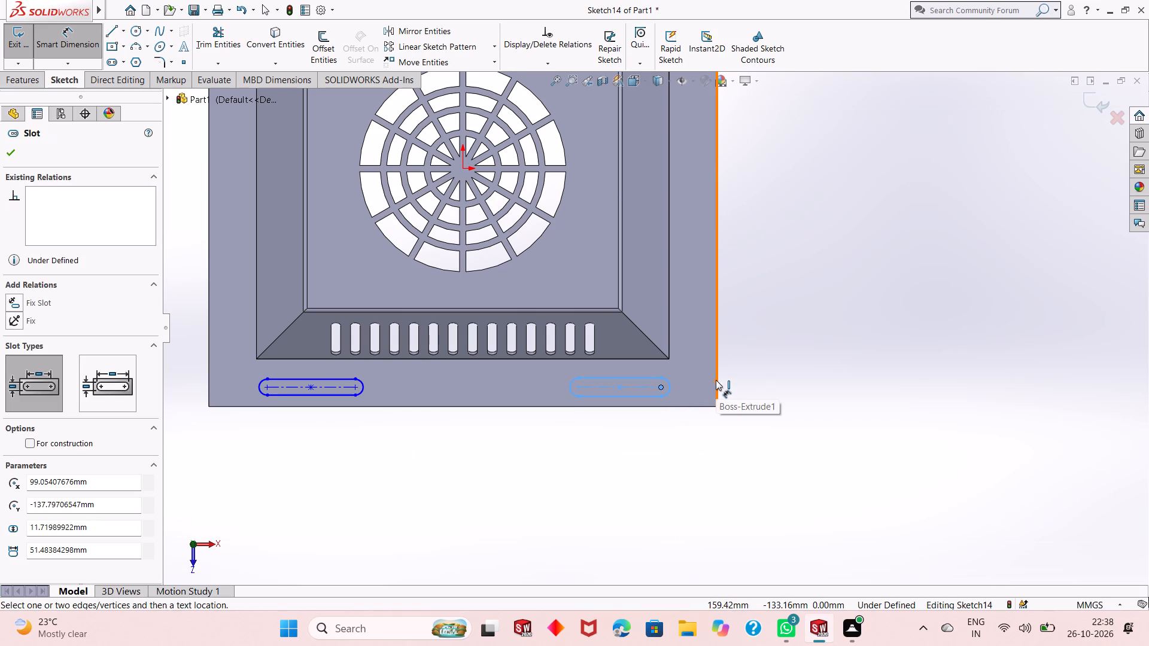
key("Escape")
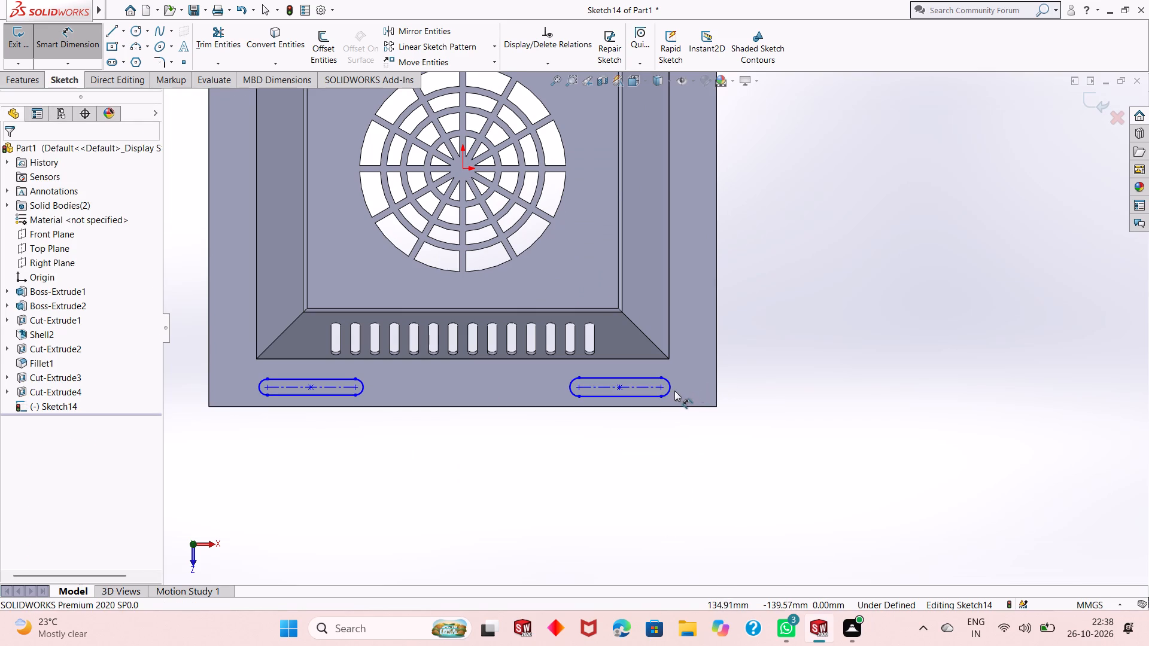
left_click(664, 389)
left_click(664, 407)
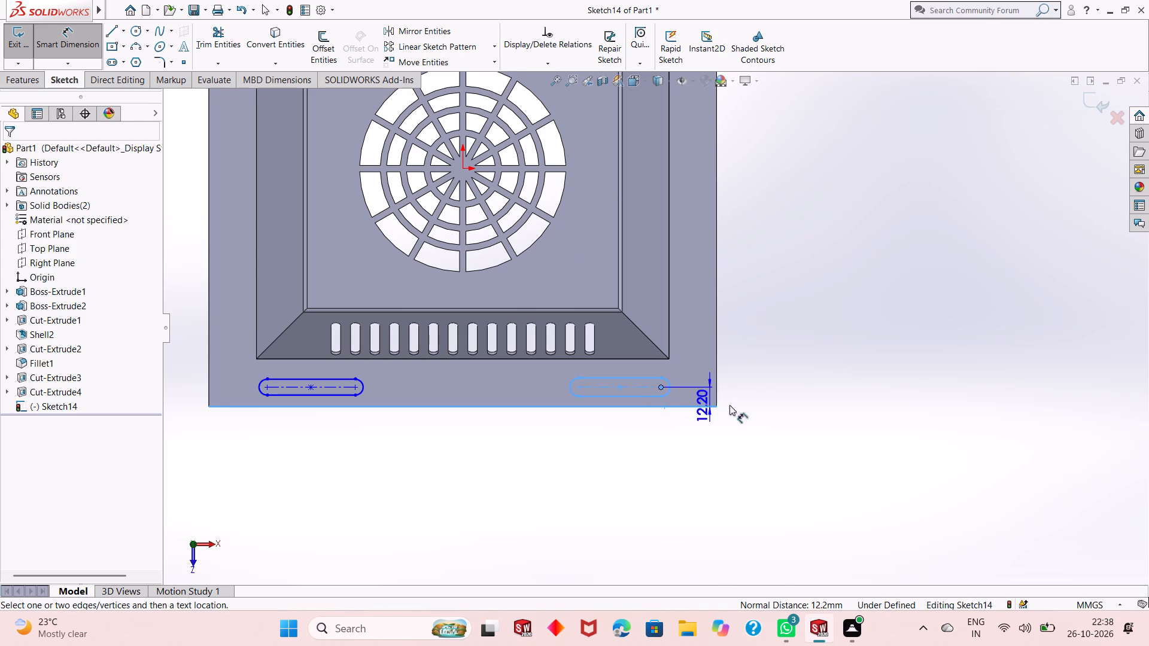
left_click(800, 404)
type("15")
key("Return")
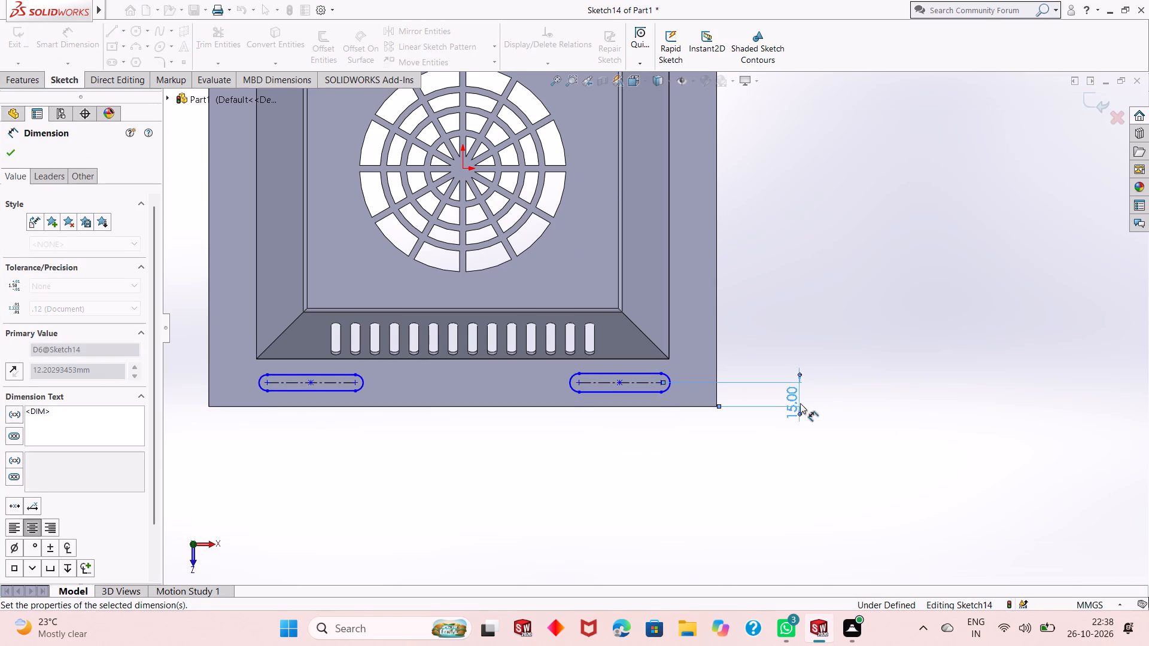
scroll(533, 459, "up", 4)
scroll(525, 237, "down", 1)
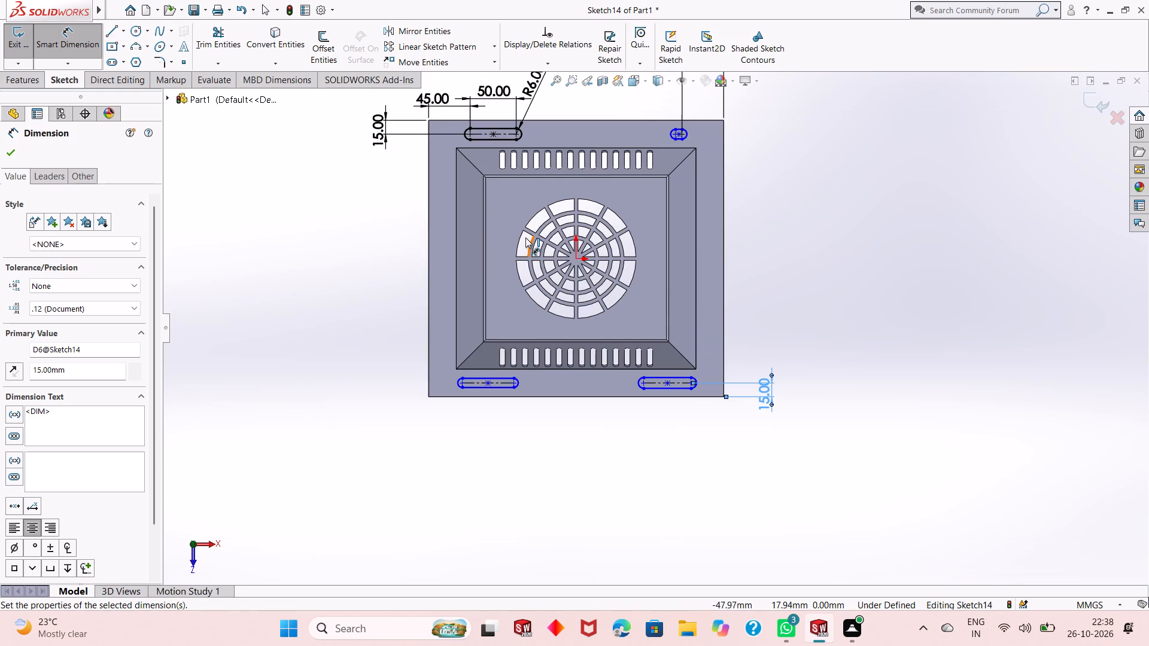
key("Escape")
key("Escape")
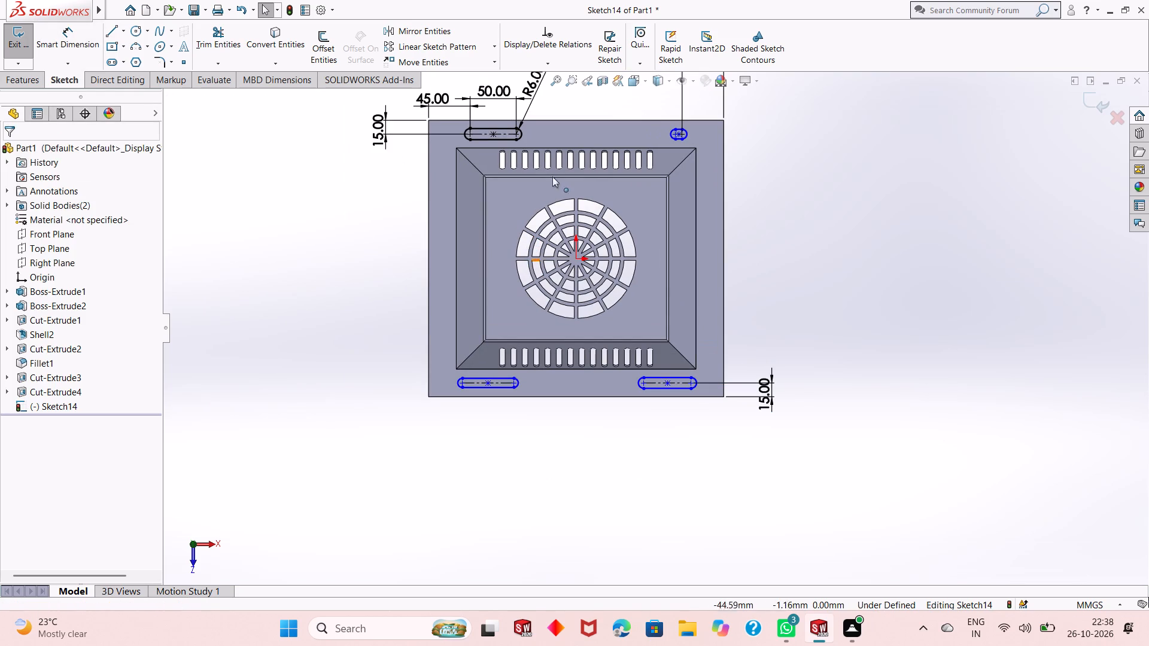
Add an Equal relation between the centrelines of all four flange slots.
left_click(504, 133)
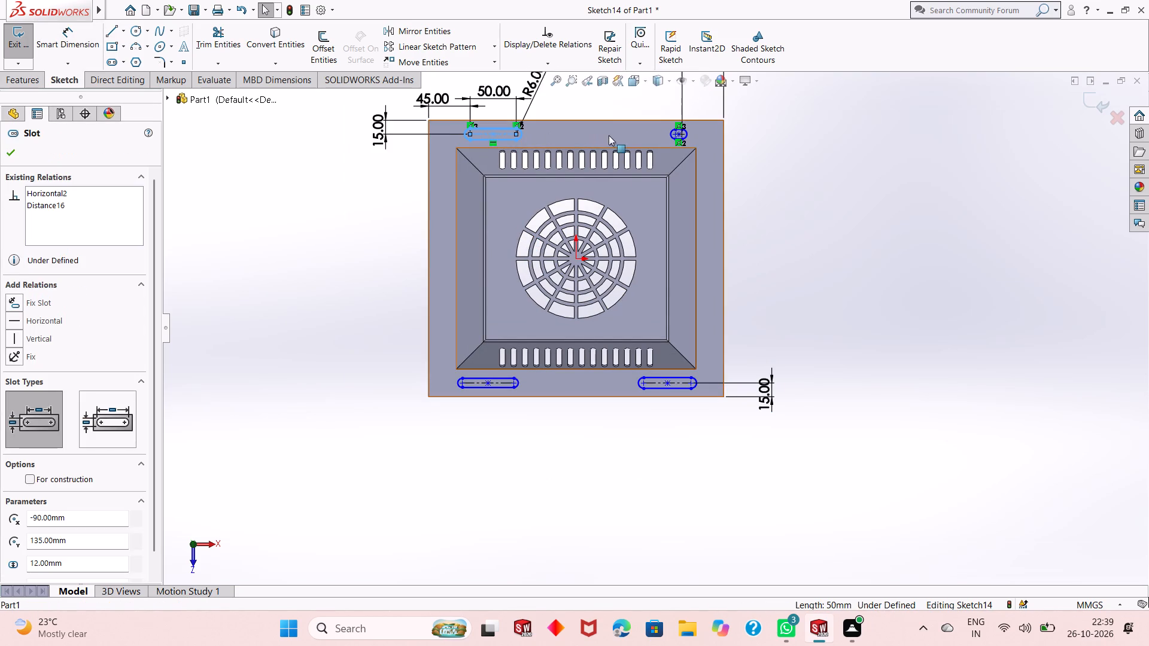
scroll(674, 143, "down", 5)
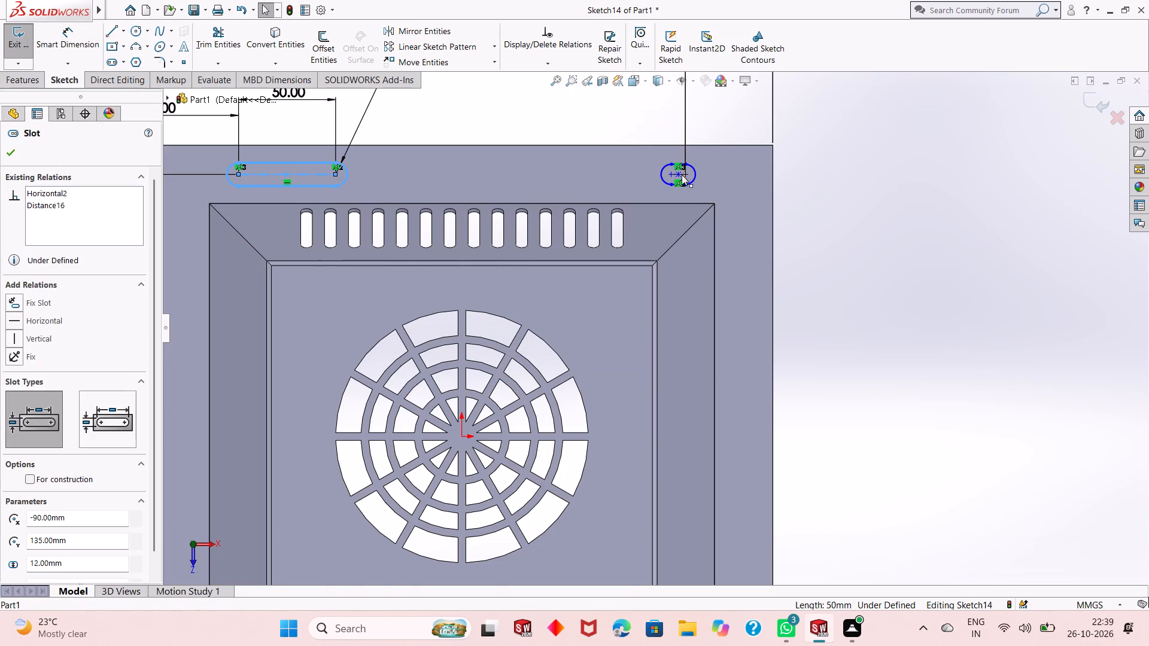
scroll(682, 175, "down", 9)
left_click(670, 269, "ctrl")
scroll(676, 311, "up", 5)
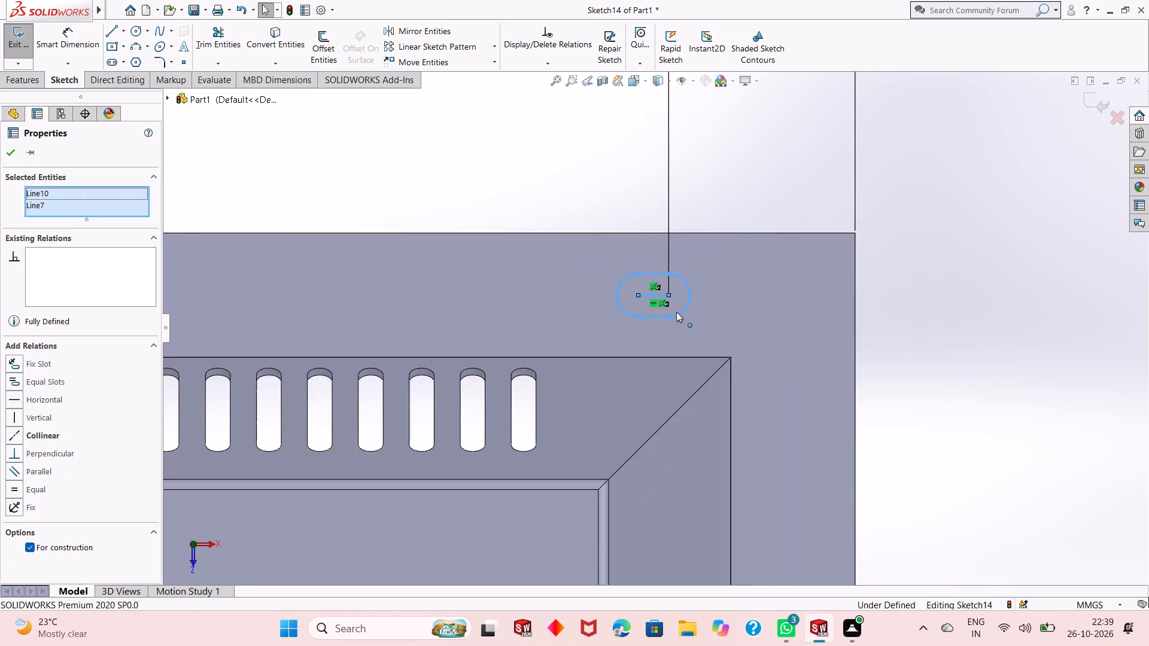
scroll(676, 312, "up", 11)
scroll(671, 538, "down", 7)
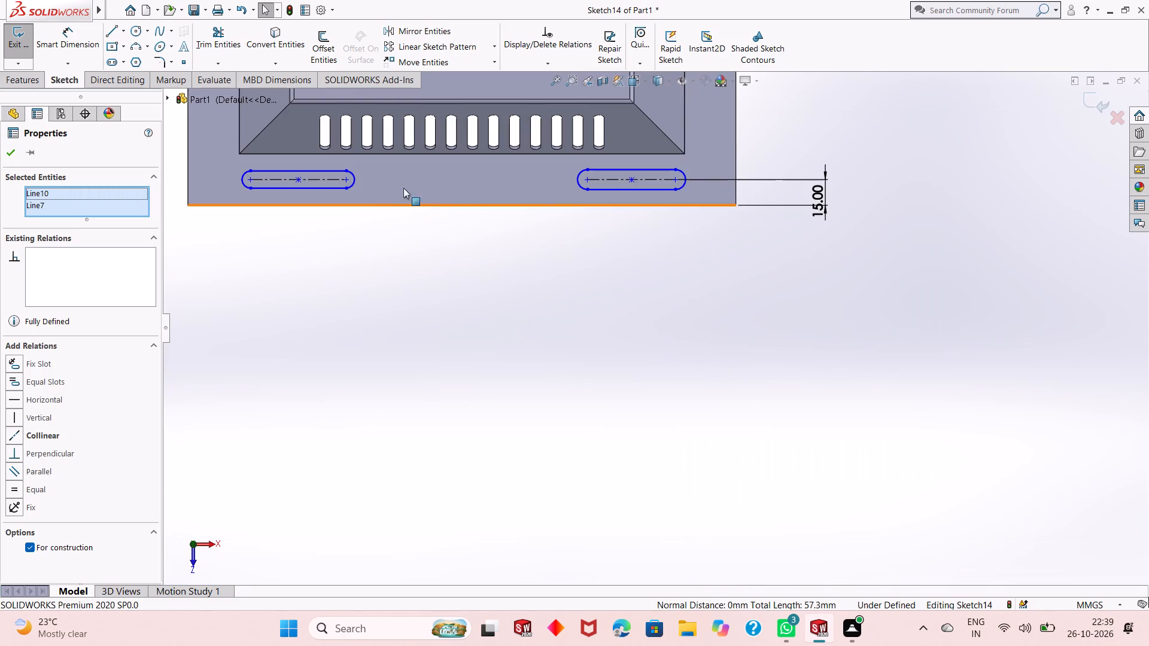
scroll(397, 184, "down", 4)
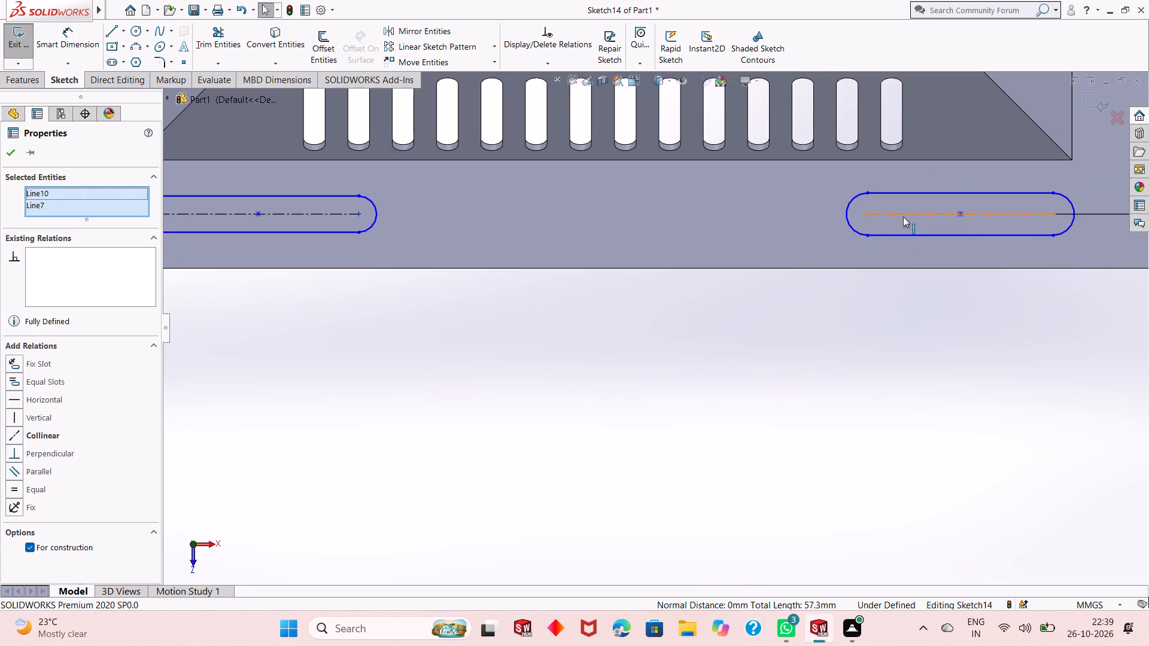
left_click(903, 217, "ctrl")
left_click(330, 214, "ctrl")
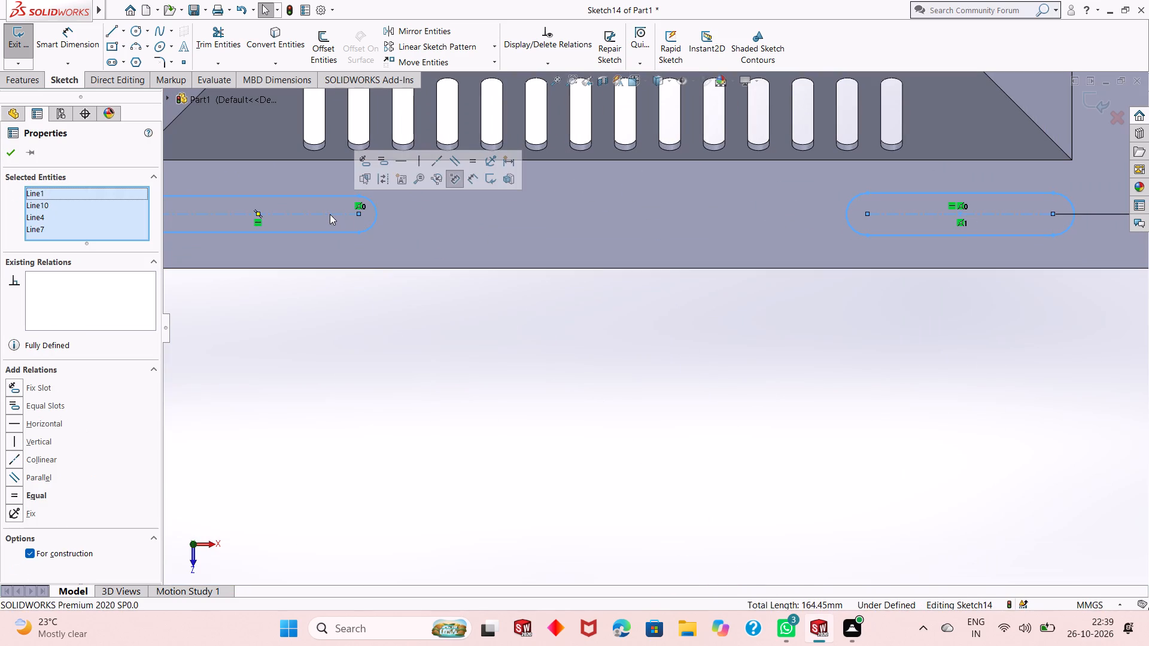
left_click(468, 164)
scroll(602, 357, "up", 2)
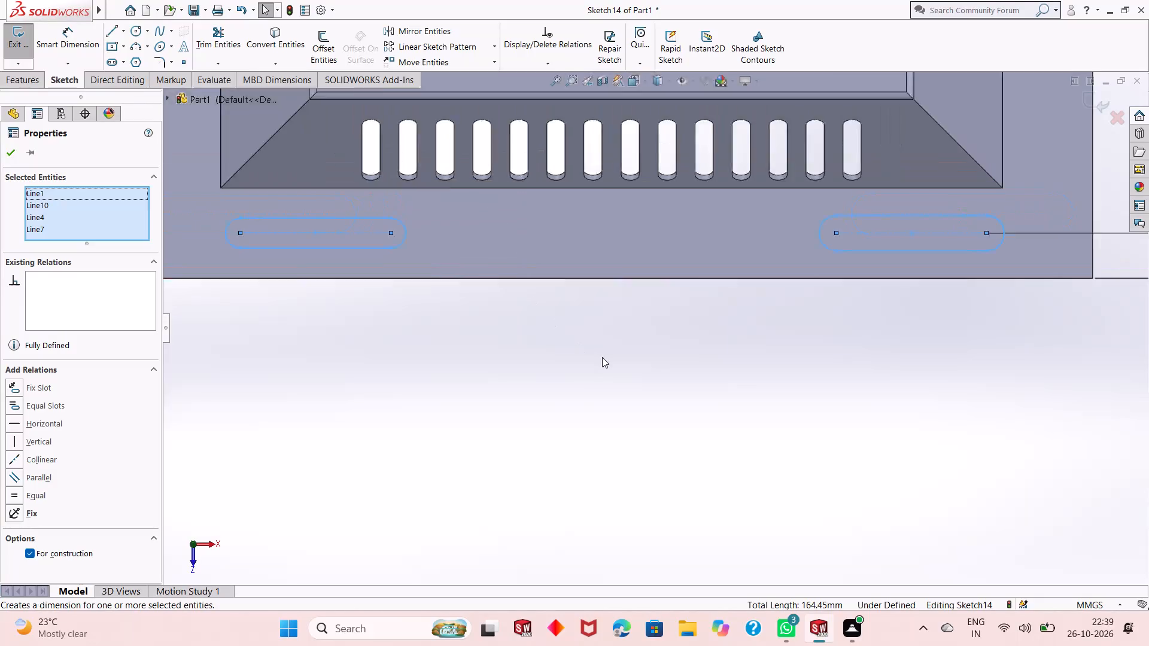
scroll(602, 357, "up", 8)
scroll(597, 159, "down", 3)
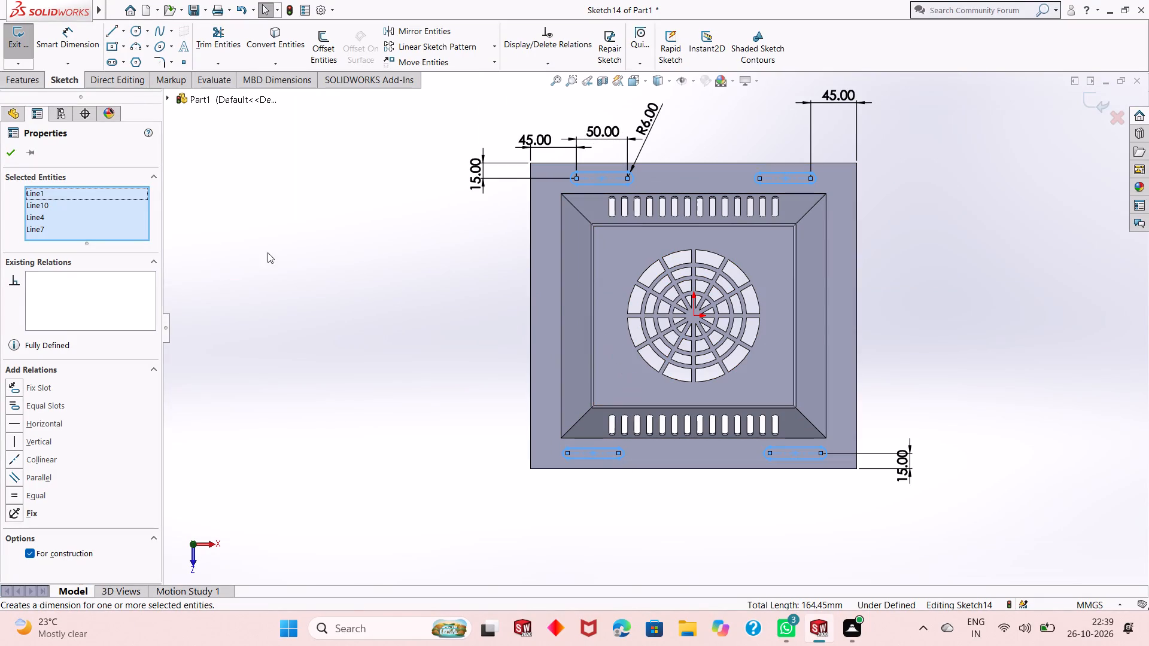
left_click(9, 148)
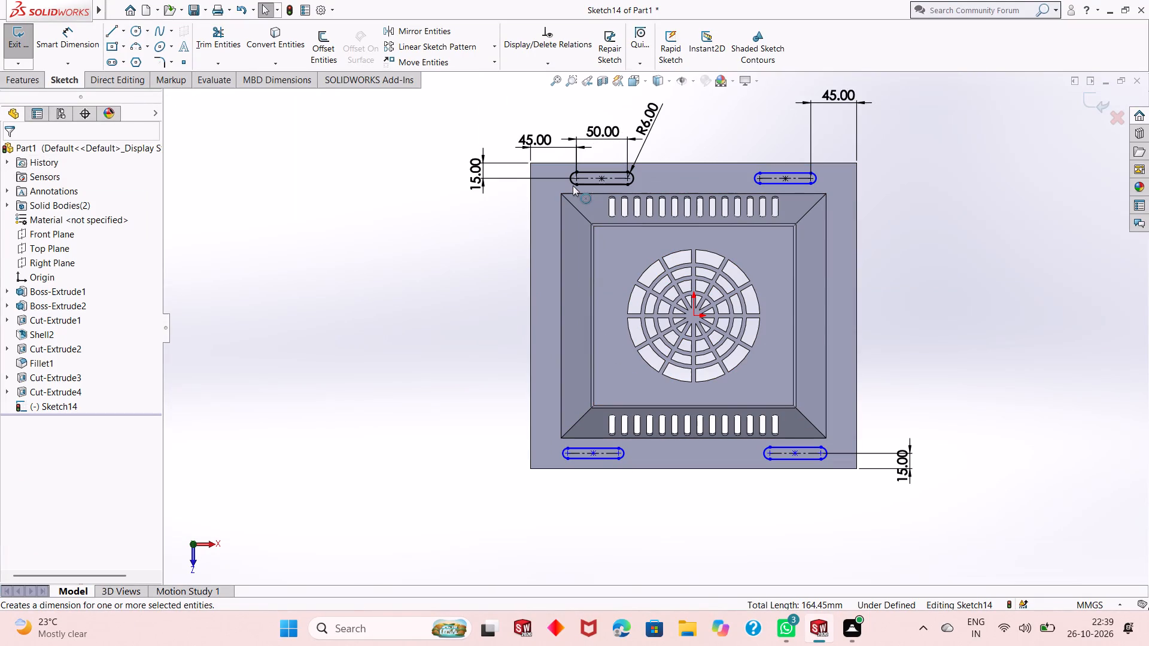
Add an Equal relation between one end arc of each of the four flange slots.
left_click(572, 185)
left_click(754, 179, "ctrl")
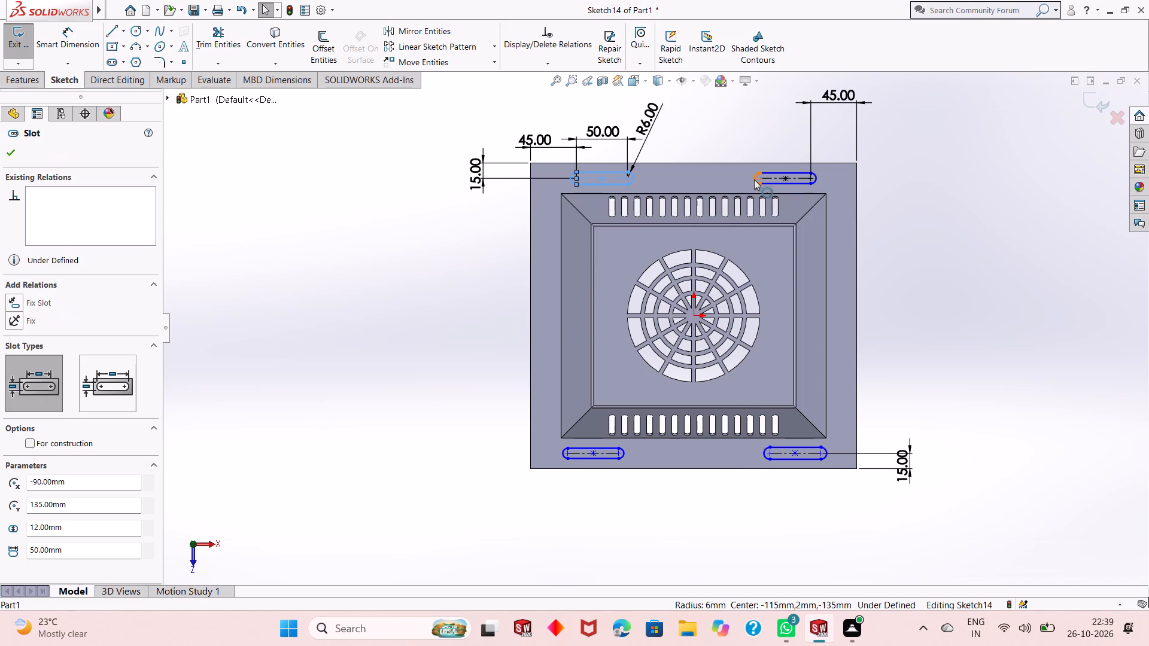
left_click(764, 449, "ctrl")
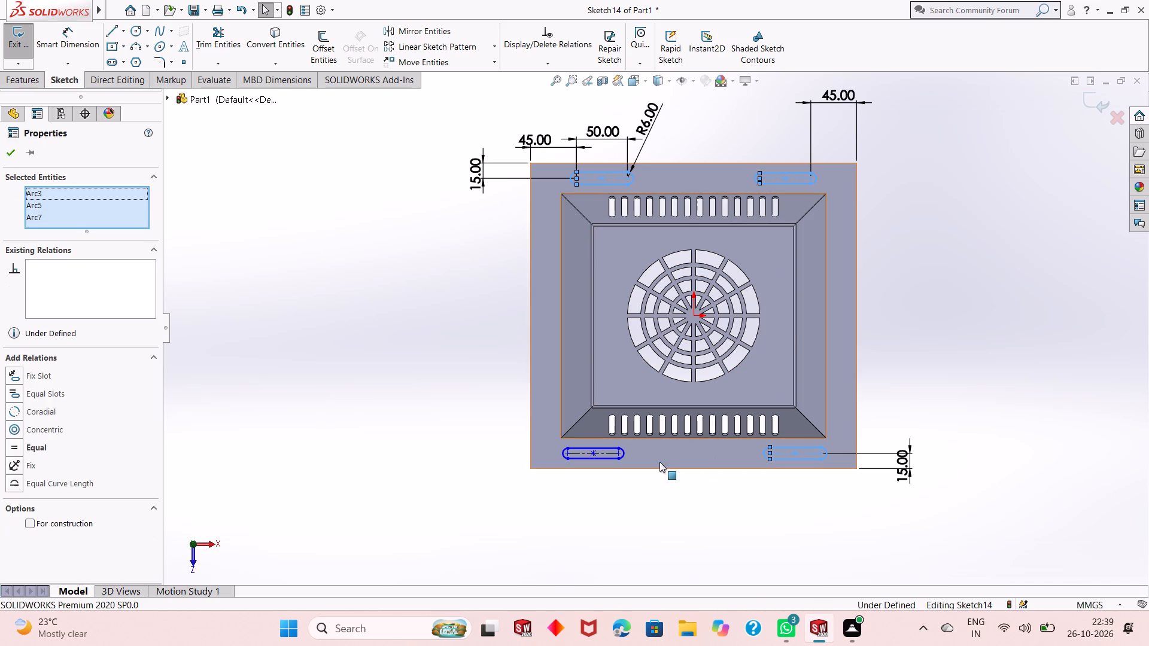
left_click(625, 450, "ctrl")
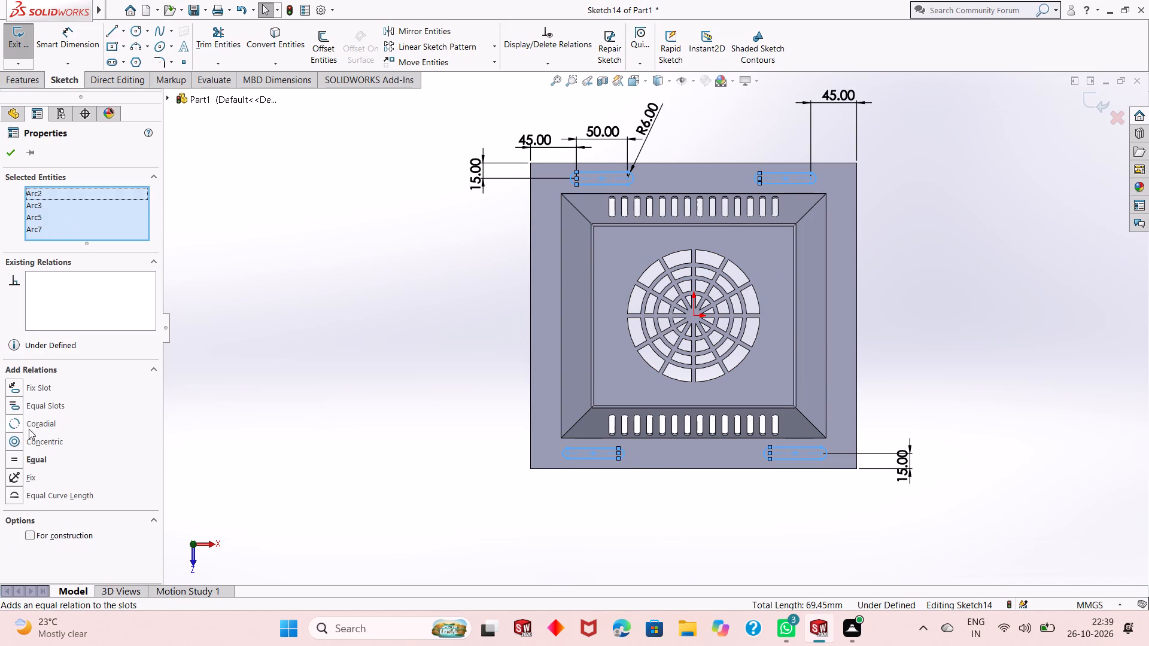
left_click(19, 455)
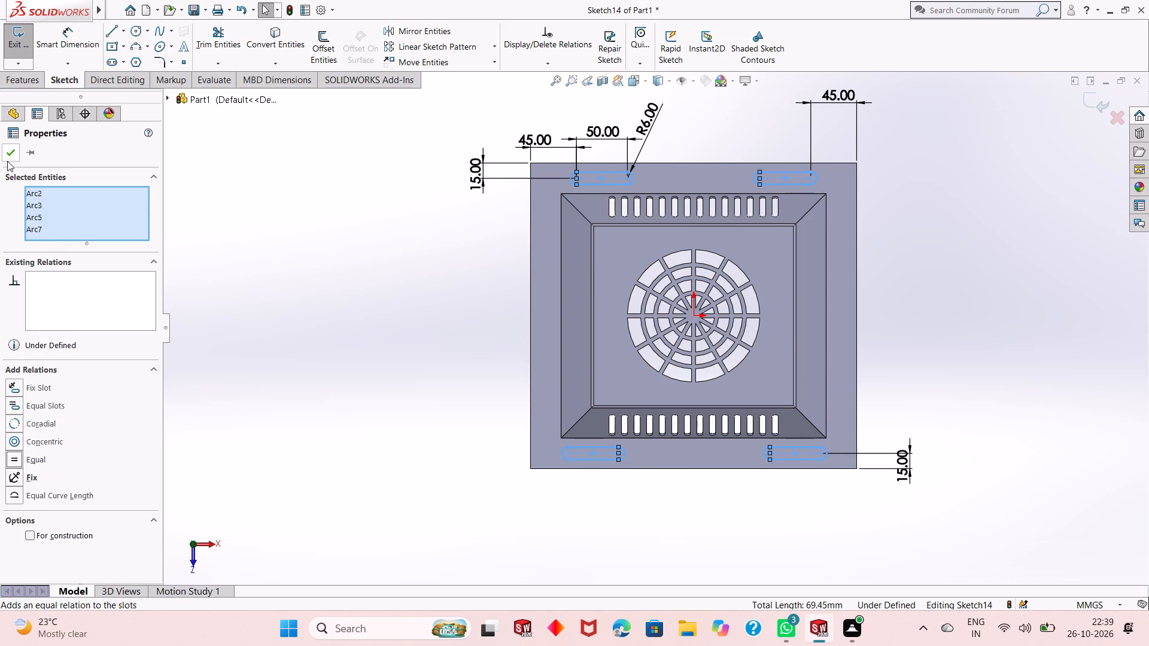
left_click(9, 157)
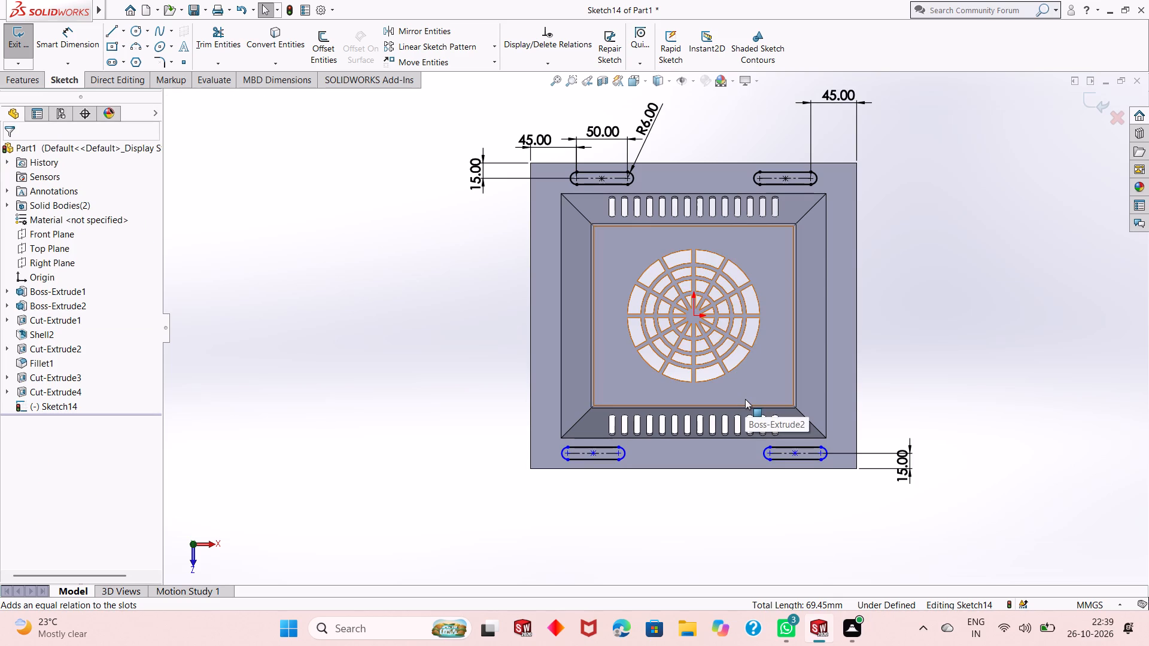
Add a Vertical relation between the centre points of the upper-left and lower-left flange slots.
scroll(792, 425, "down", 2)
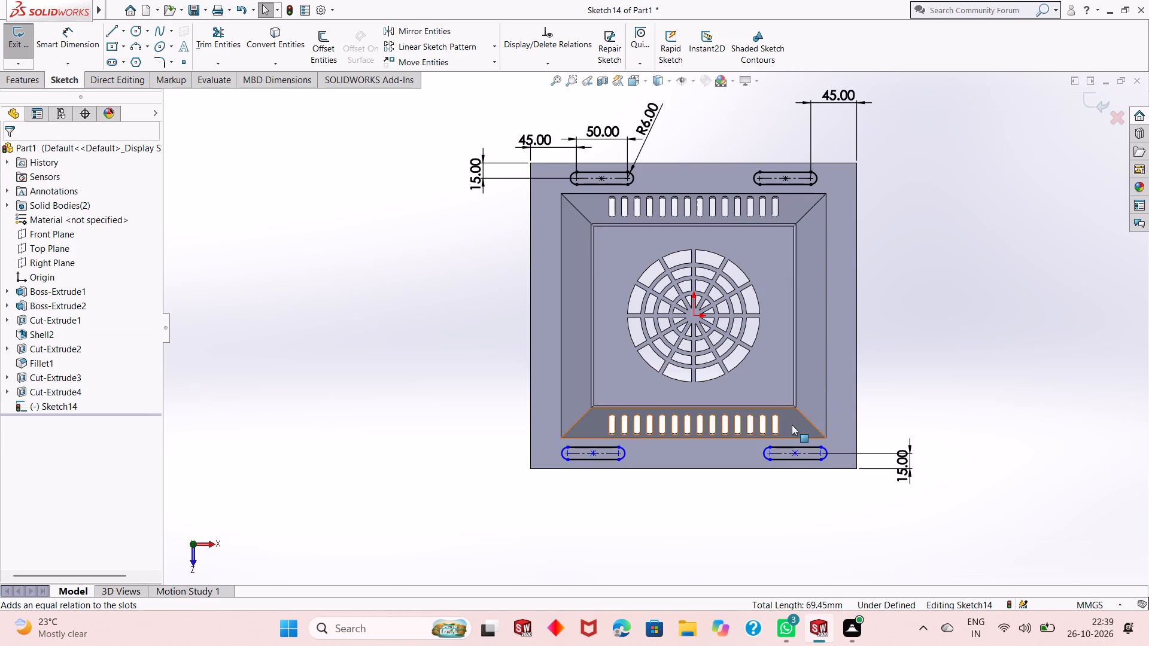
scroll(755, 382, "down", 1)
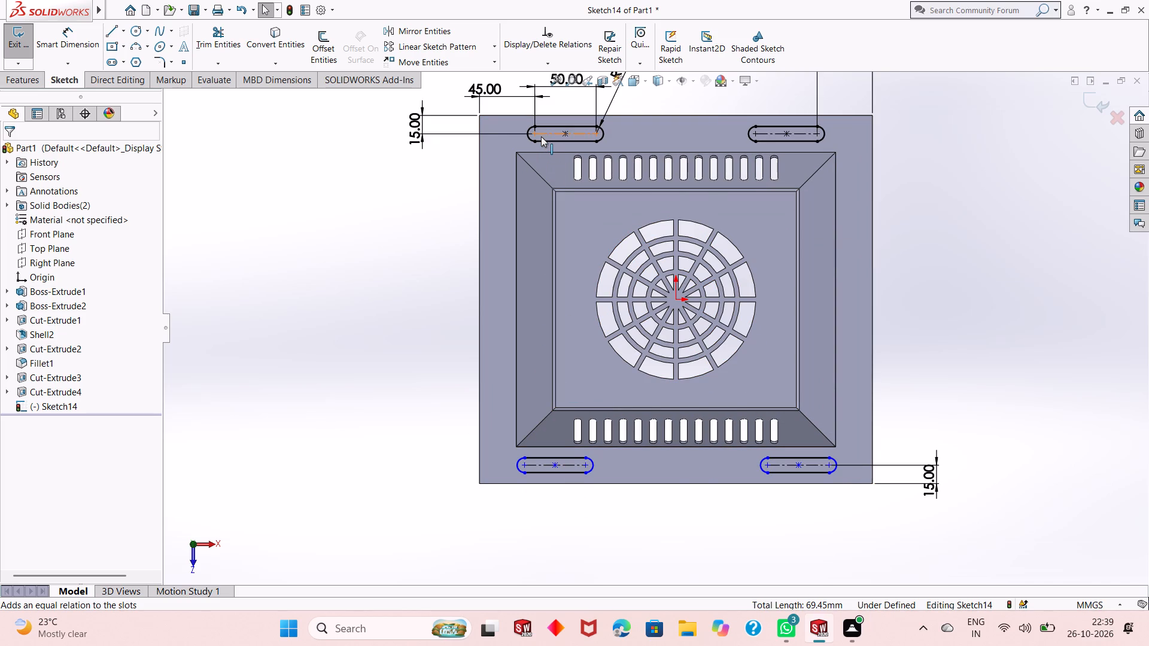
left_click(563, 133)
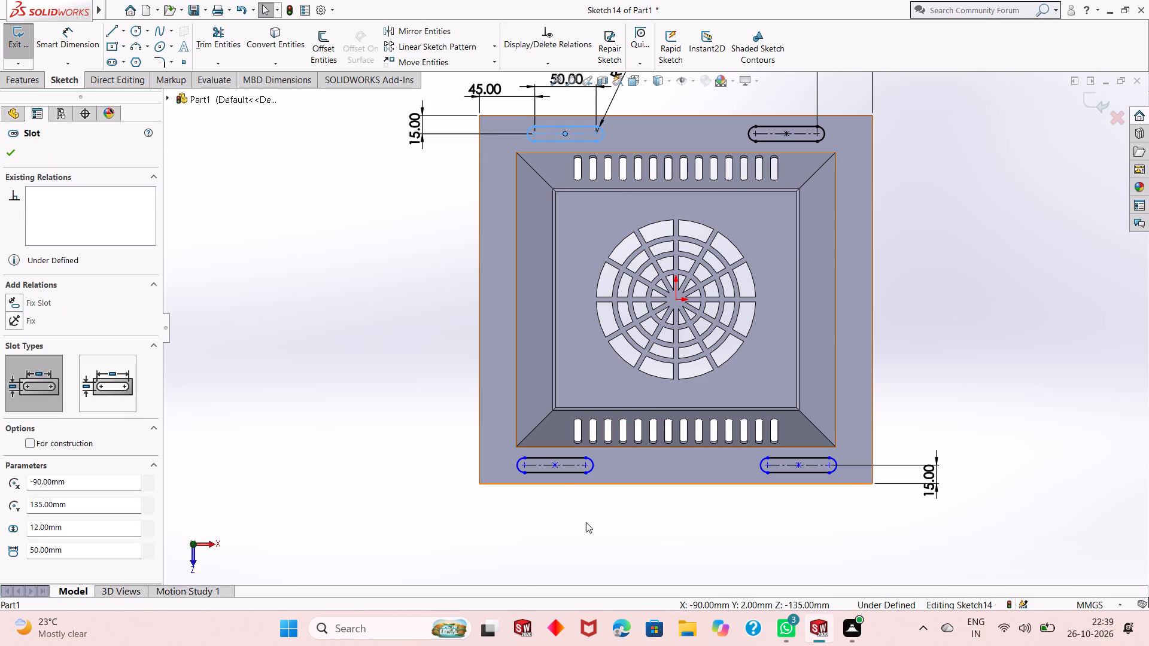
left_click(557, 466, "ctrl")
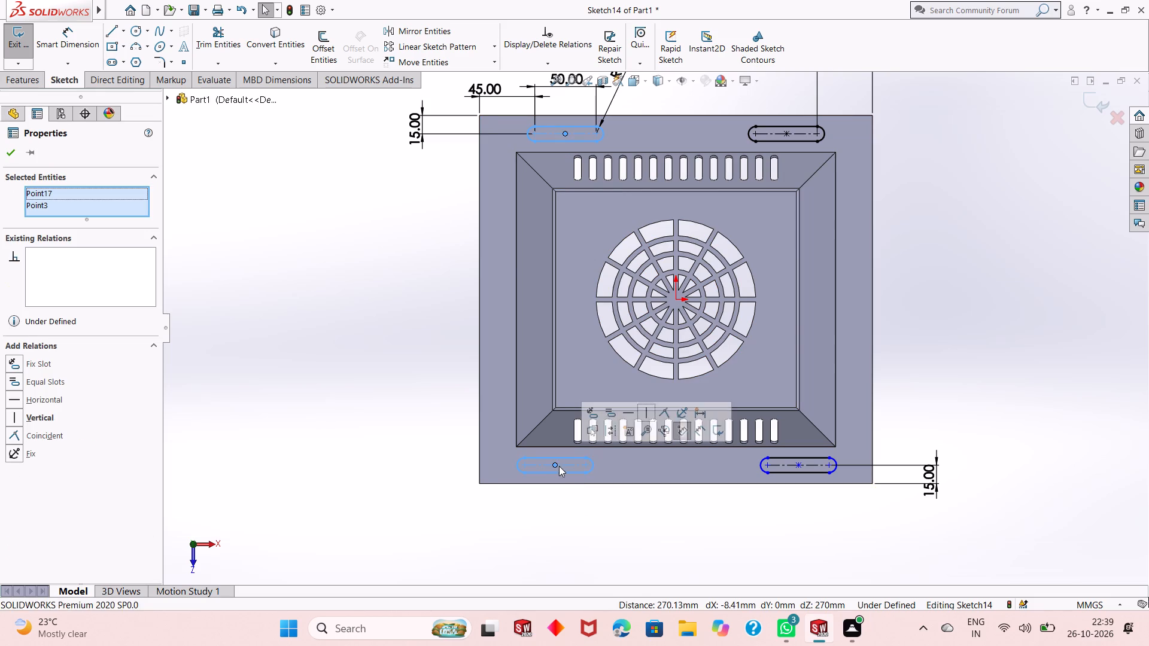
left_click(644, 414)
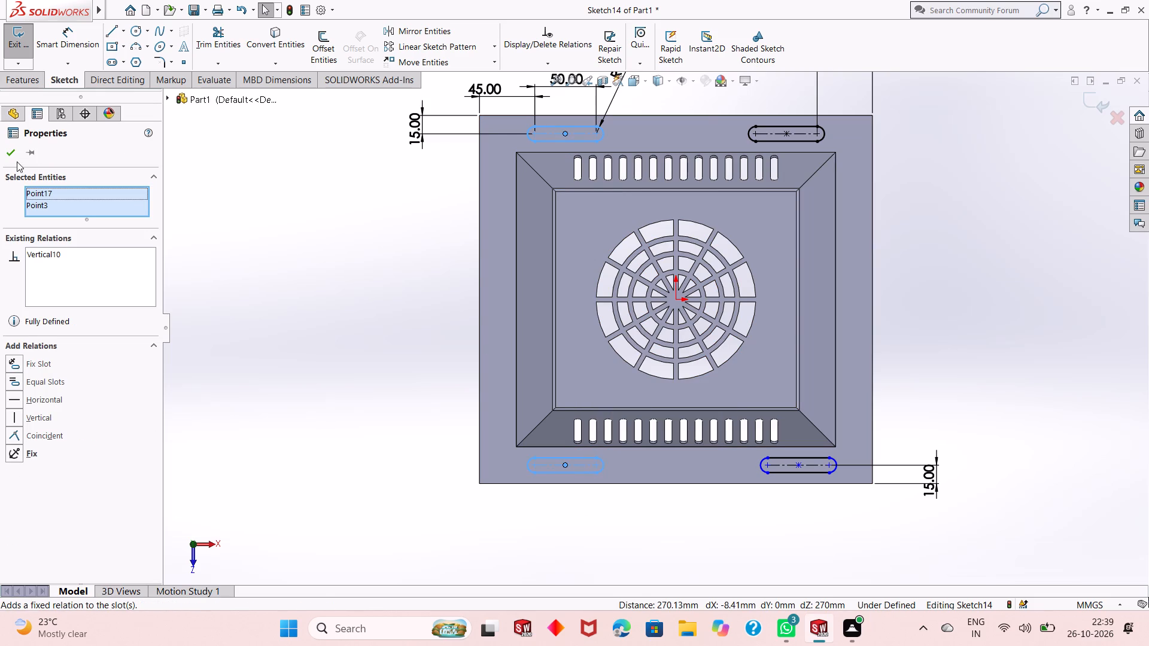
left_click(8, 157)
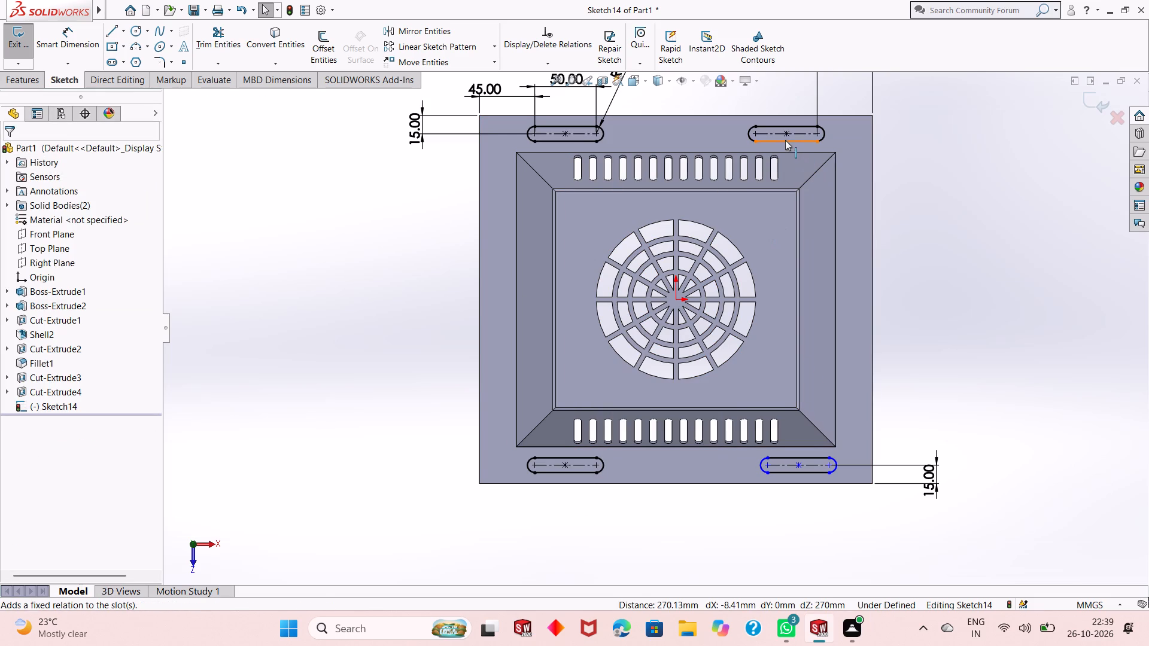
Add a Vertical relation between the centre points of the upper-right and lower-right flange slots.
left_click(784, 133)
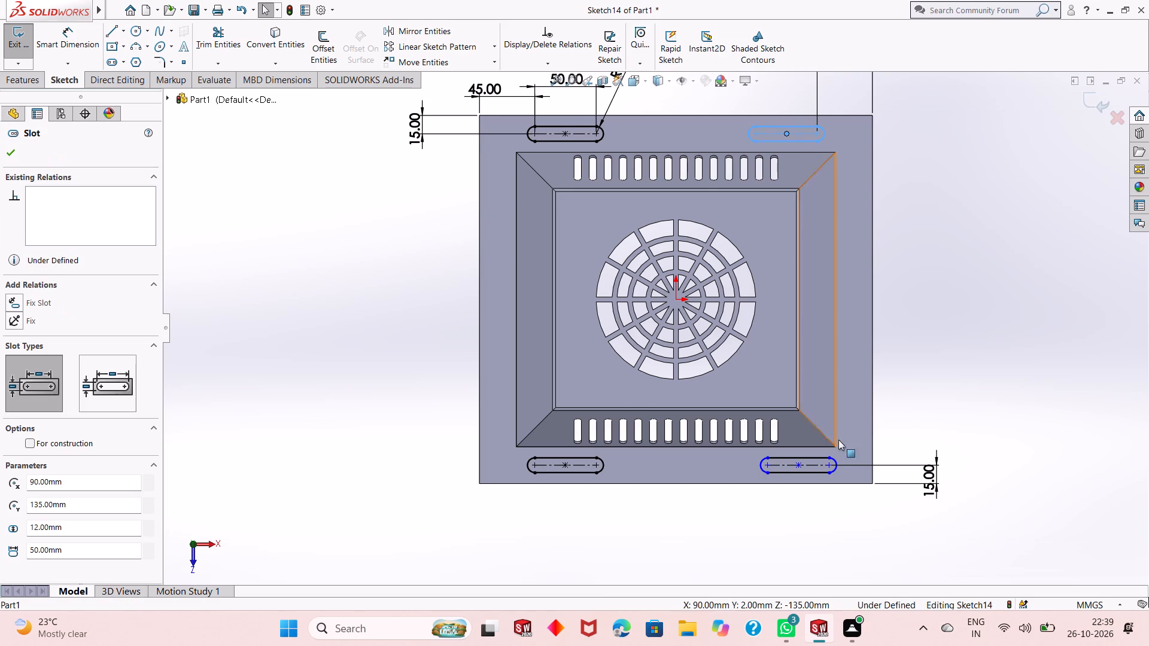
left_click(798, 464, "ctrl")
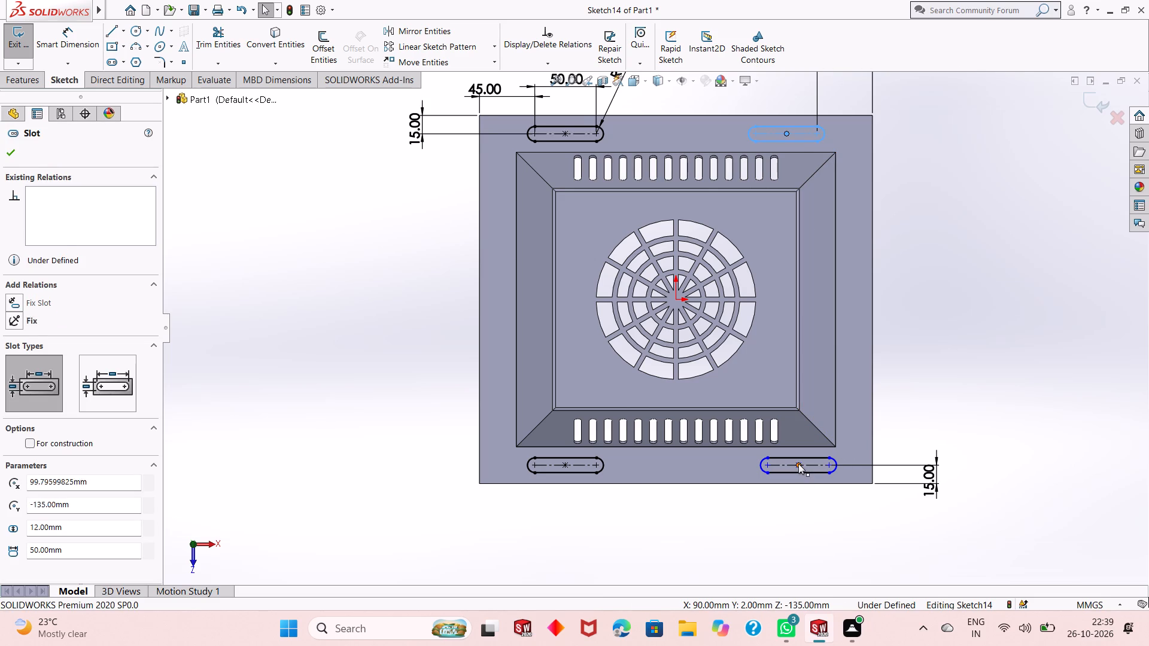
left_click(890, 409)
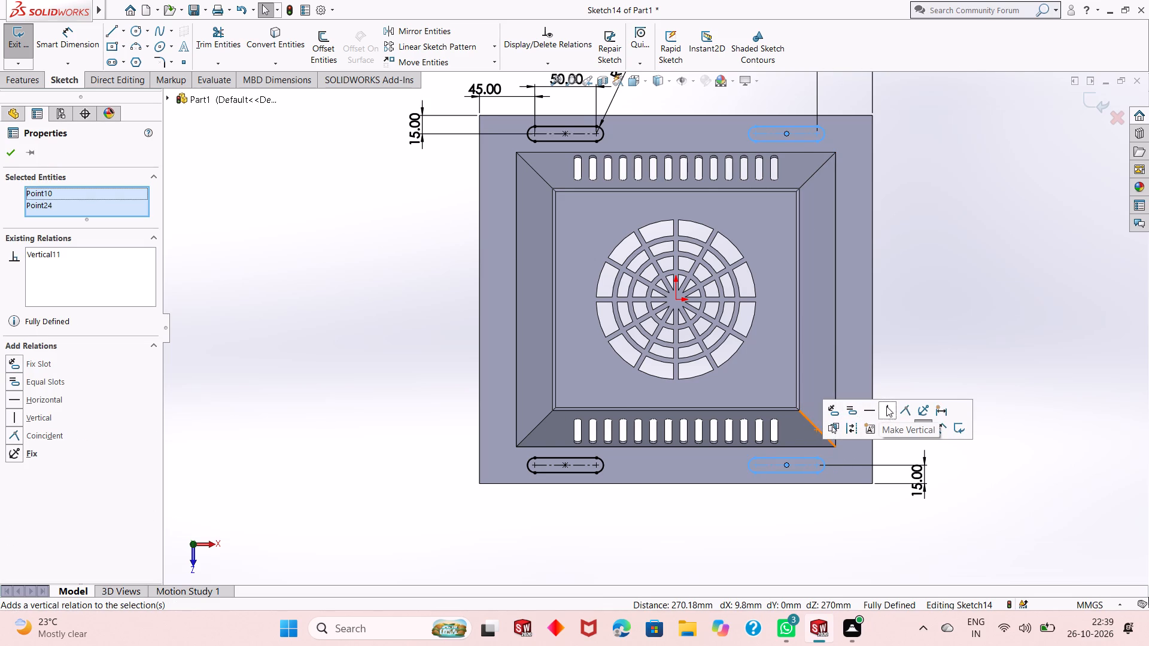
left_click(16, 156)
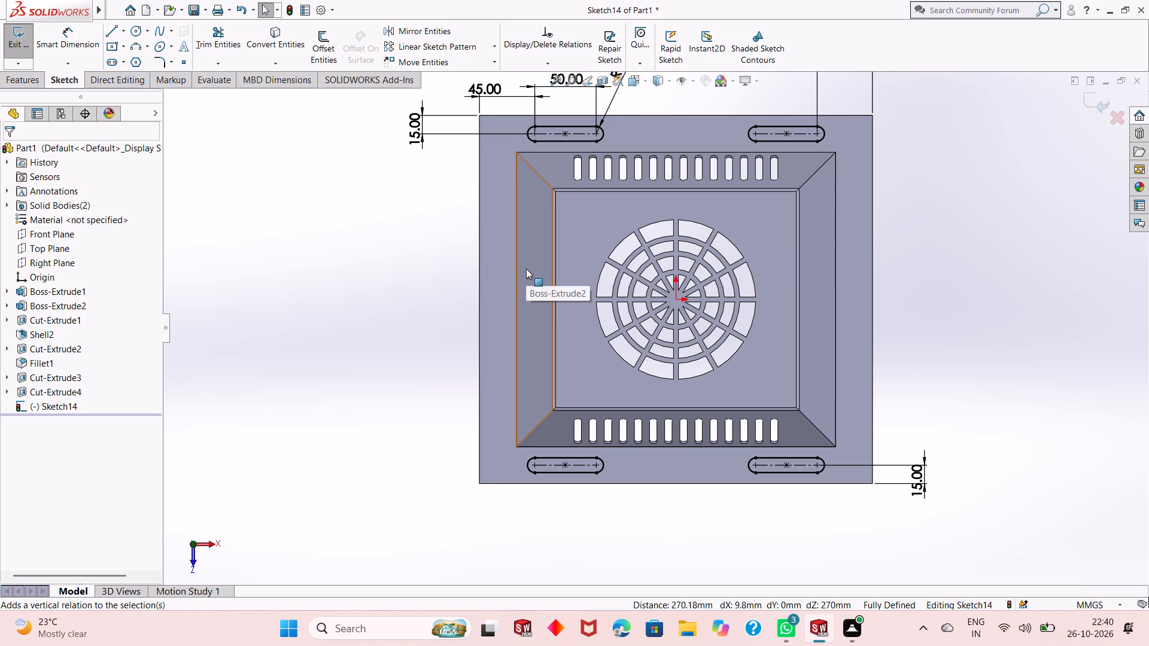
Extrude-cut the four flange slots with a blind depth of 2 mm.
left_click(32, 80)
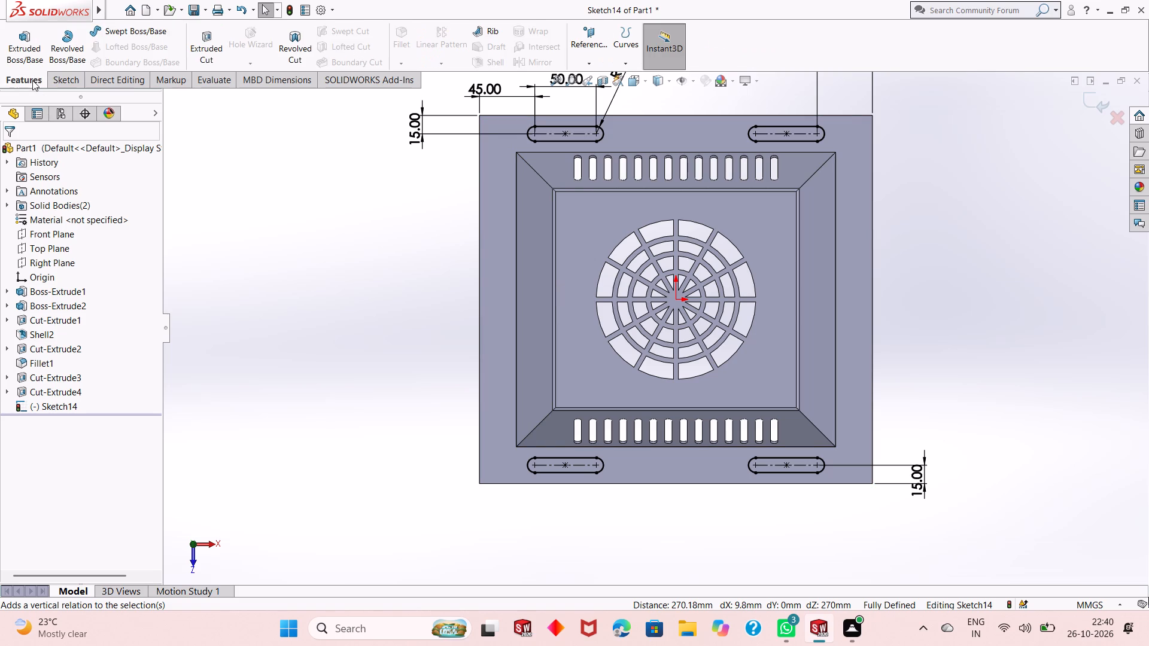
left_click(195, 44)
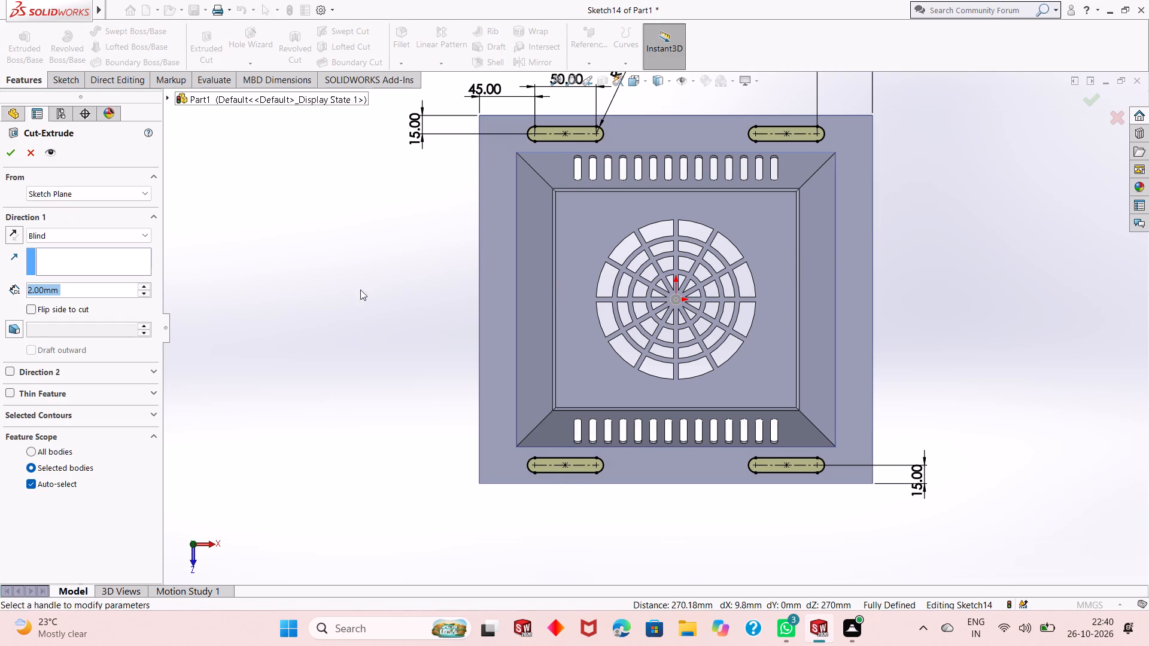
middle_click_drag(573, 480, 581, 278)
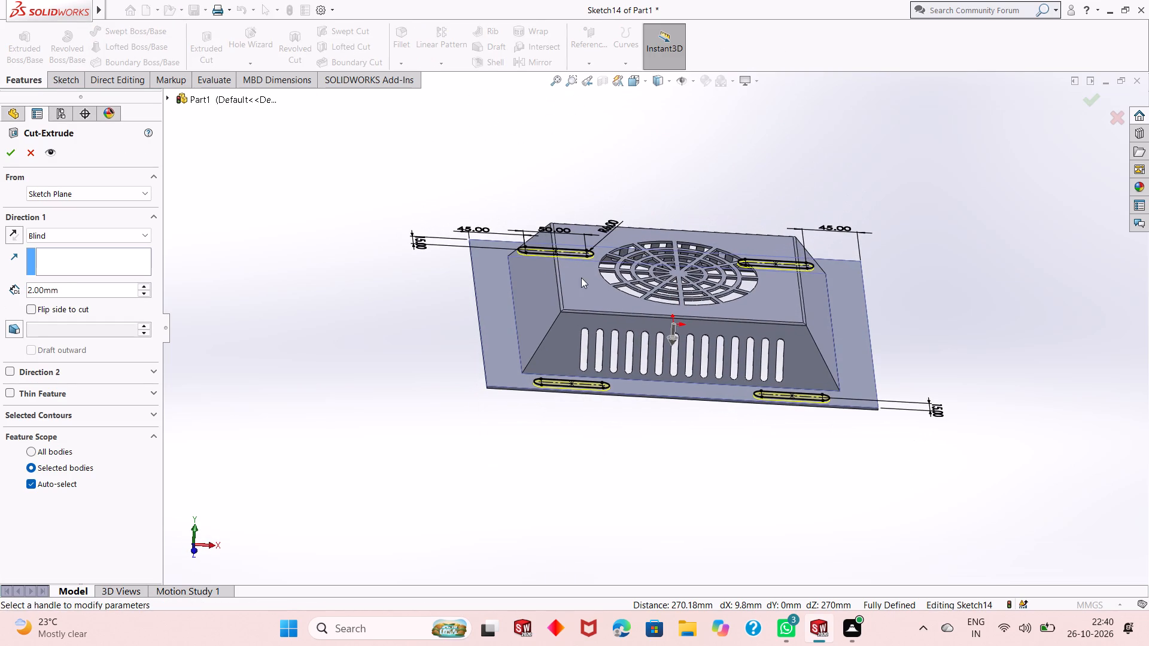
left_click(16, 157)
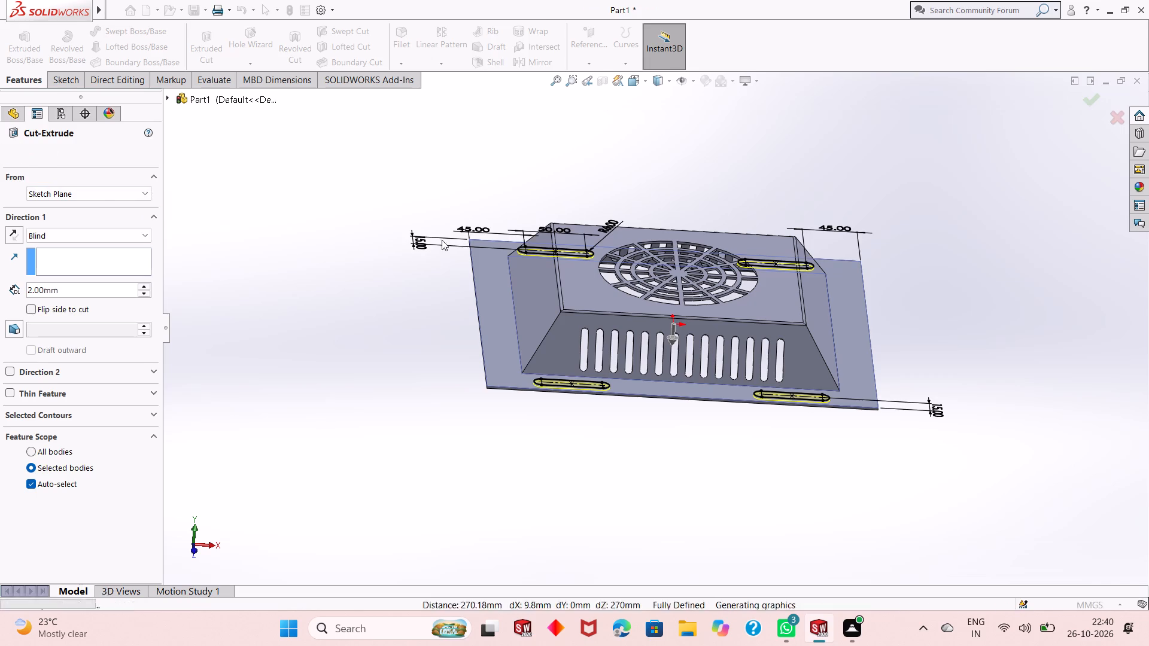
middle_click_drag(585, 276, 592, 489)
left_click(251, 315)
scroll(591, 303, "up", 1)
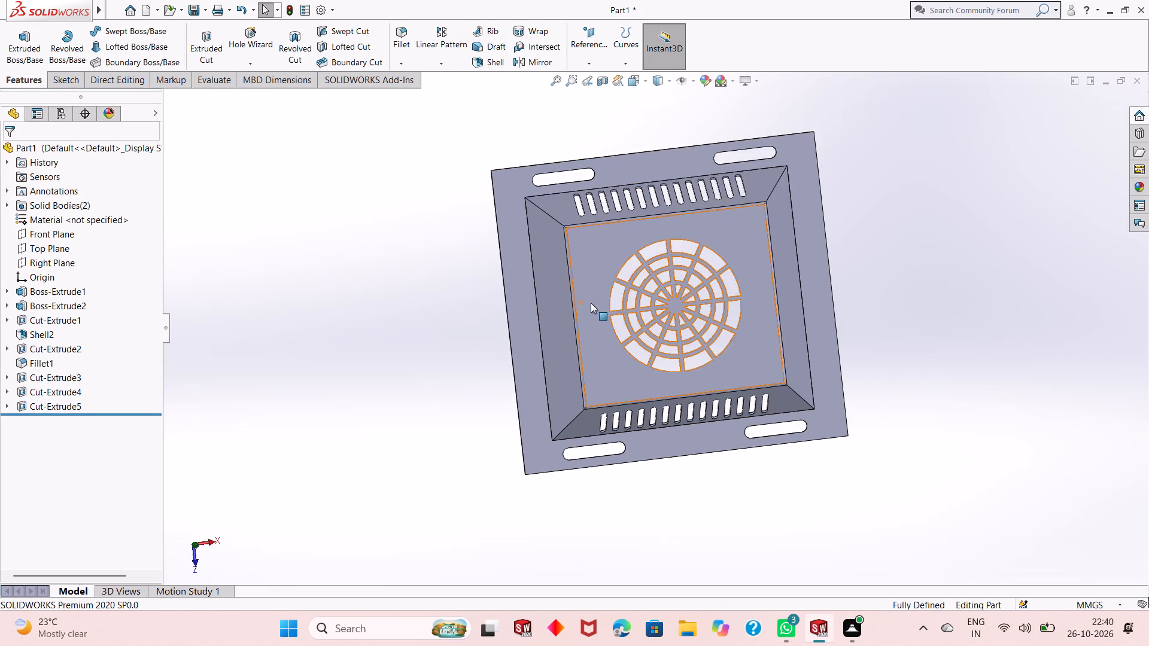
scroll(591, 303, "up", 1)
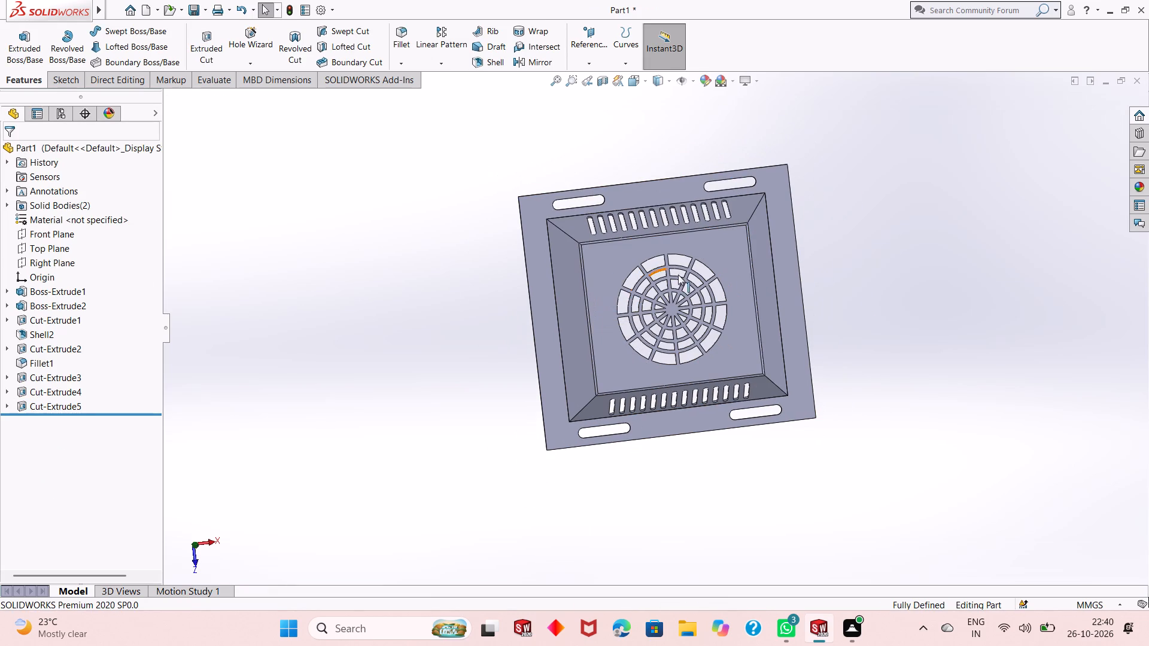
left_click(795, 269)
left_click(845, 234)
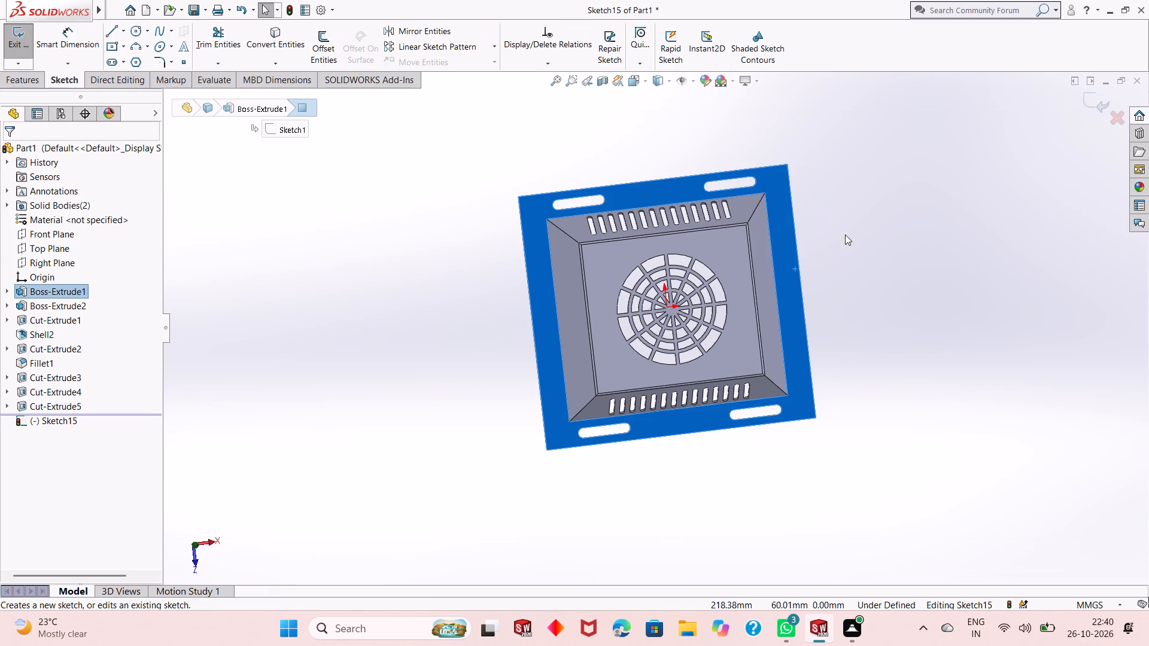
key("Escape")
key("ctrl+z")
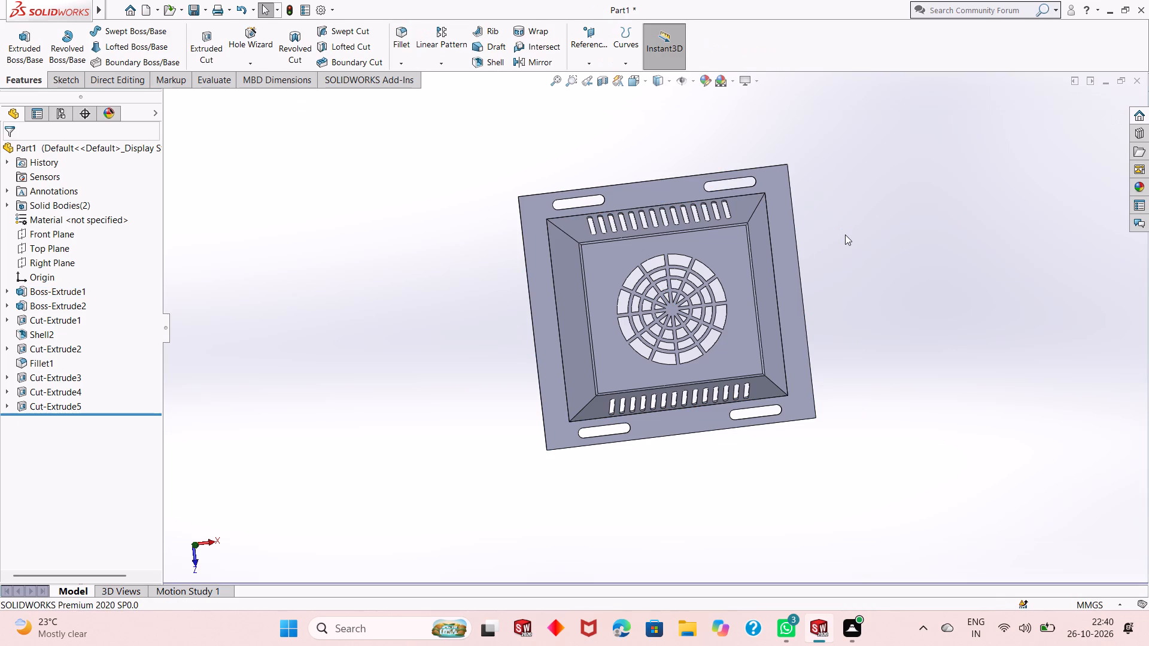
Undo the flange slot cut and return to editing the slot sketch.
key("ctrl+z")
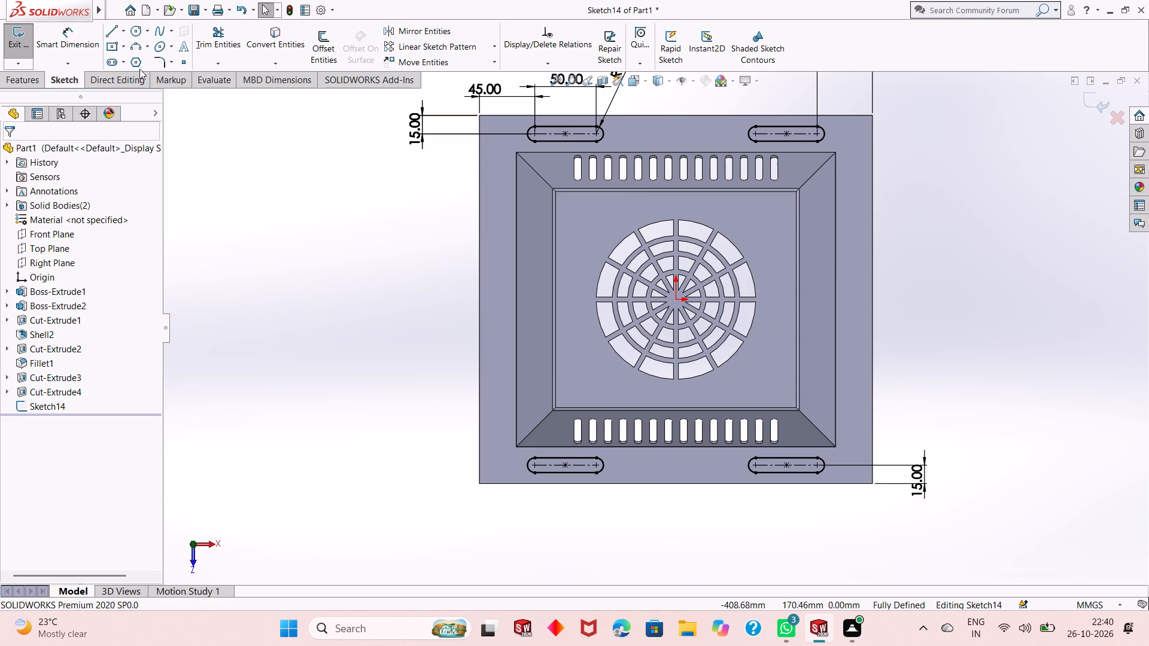
Sketch four small centre rectangles on the flange's side strips, one near each corner, the lower-left one about 18 mm tall.
left_click(105, 48)
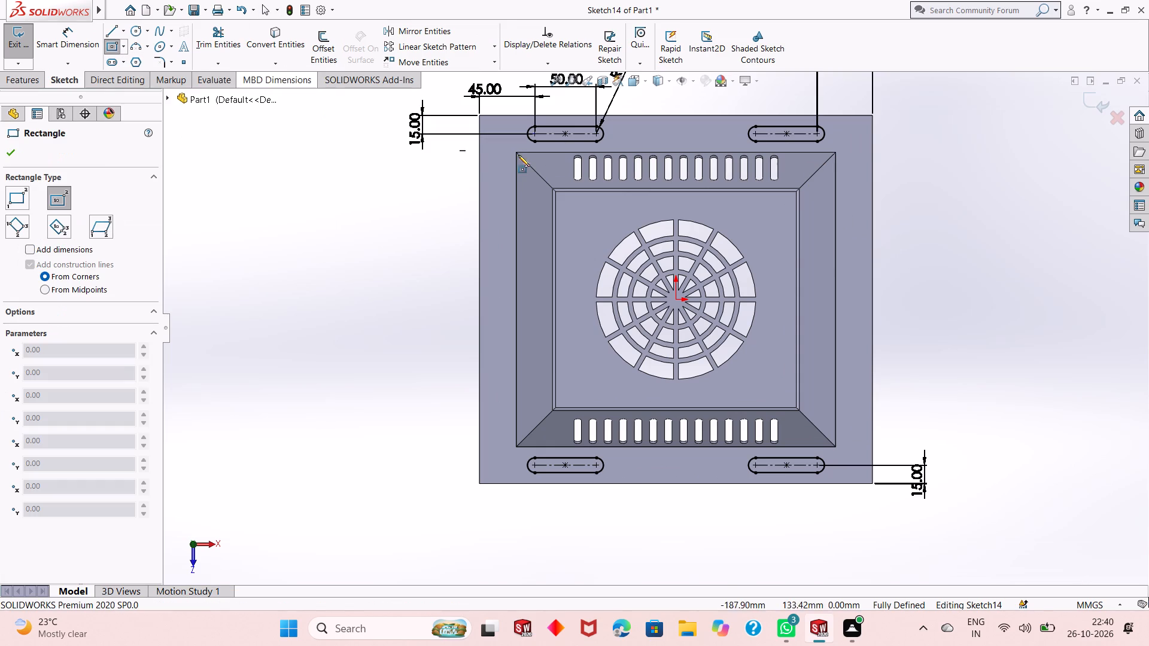
left_click(857, 185)
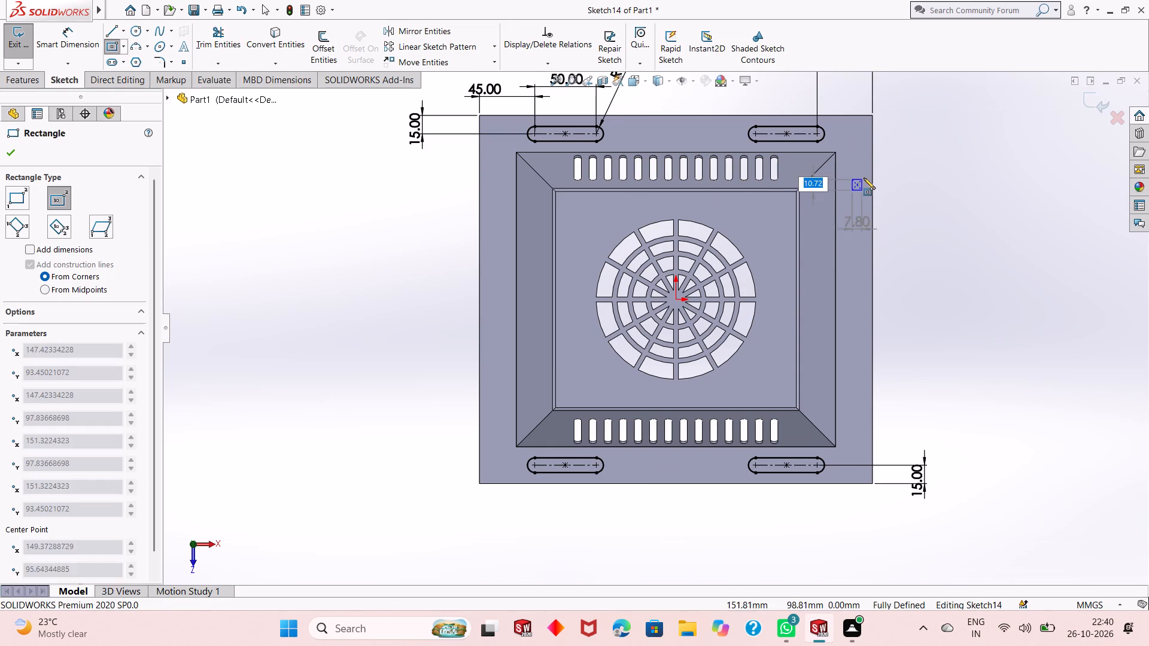
left_click(864, 178)
left_click(858, 429)
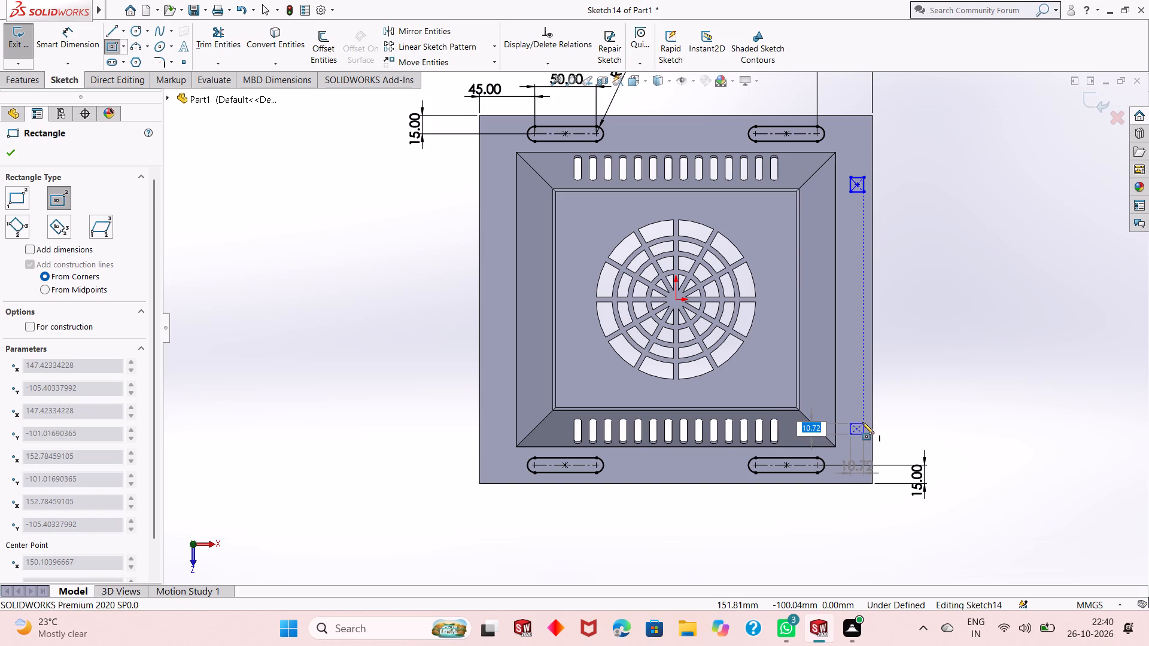
left_click(862, 417)
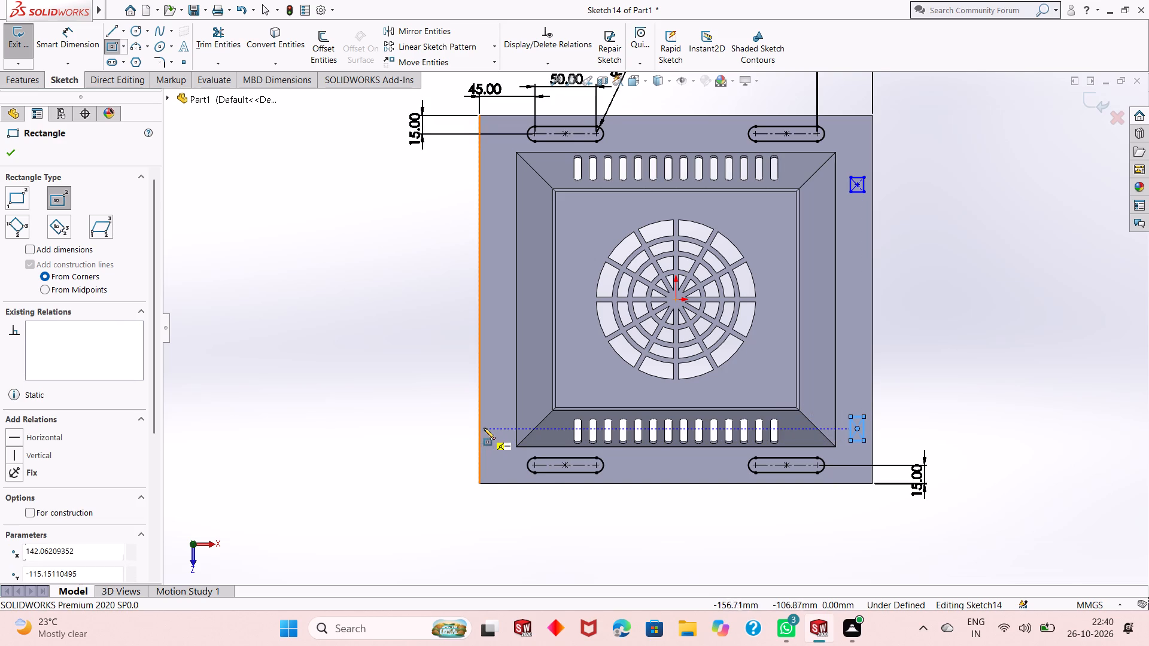
left_click(495, 423)
left_click(500, 413)
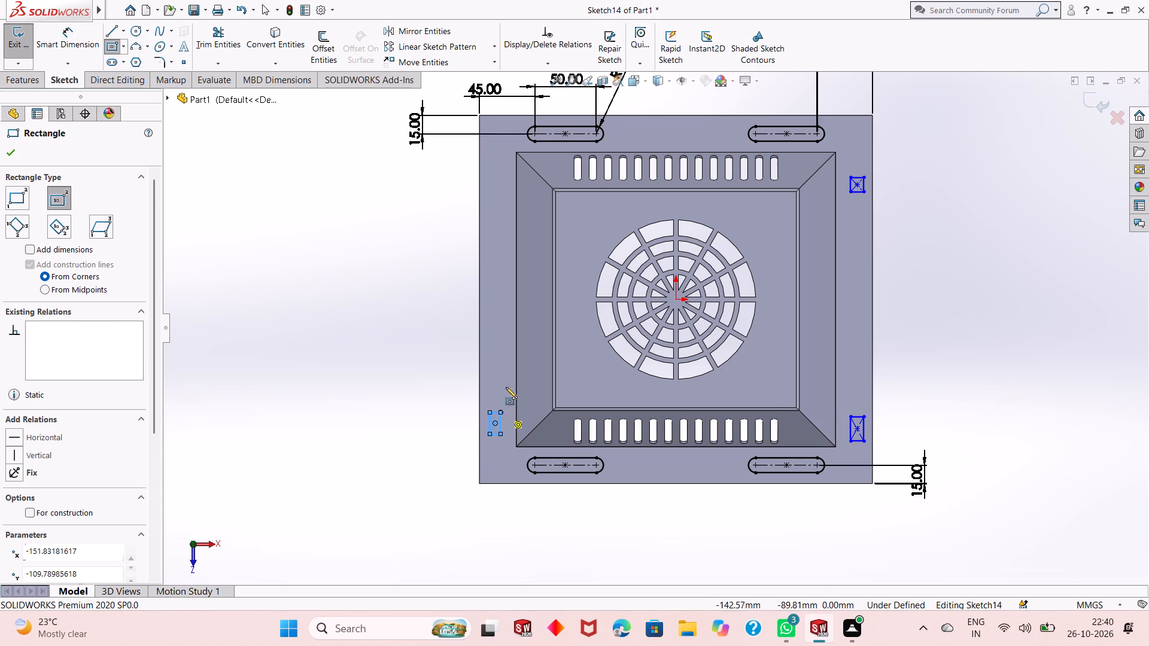
left_click(494, 156)
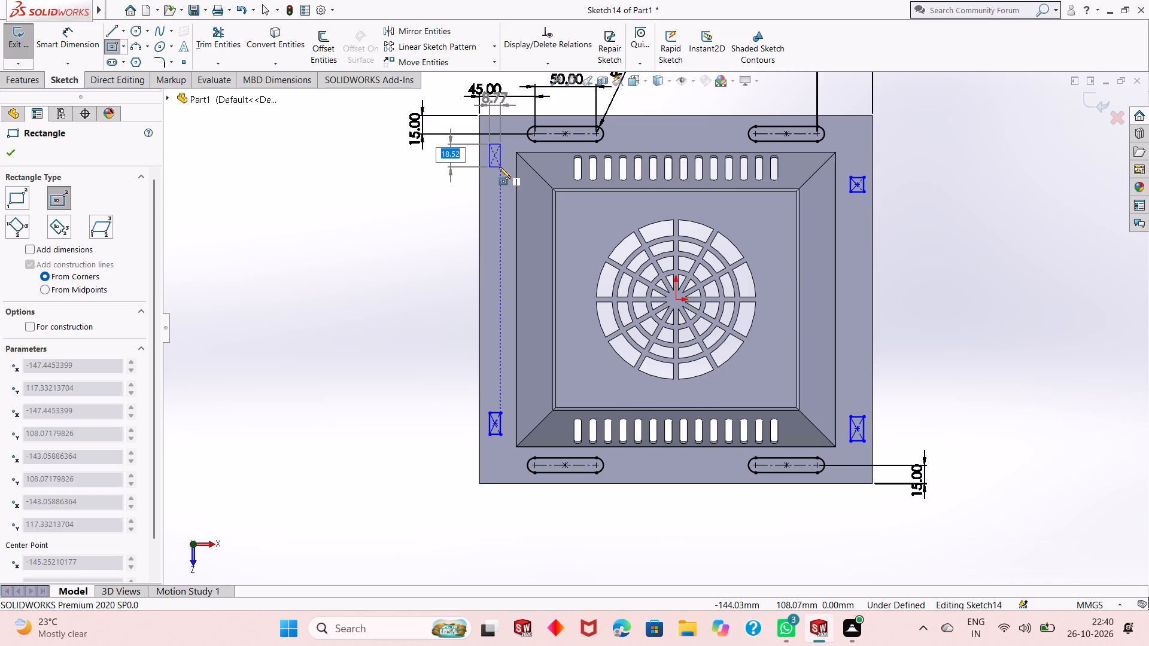
left_click(505, 166)
right_click(401, 188)
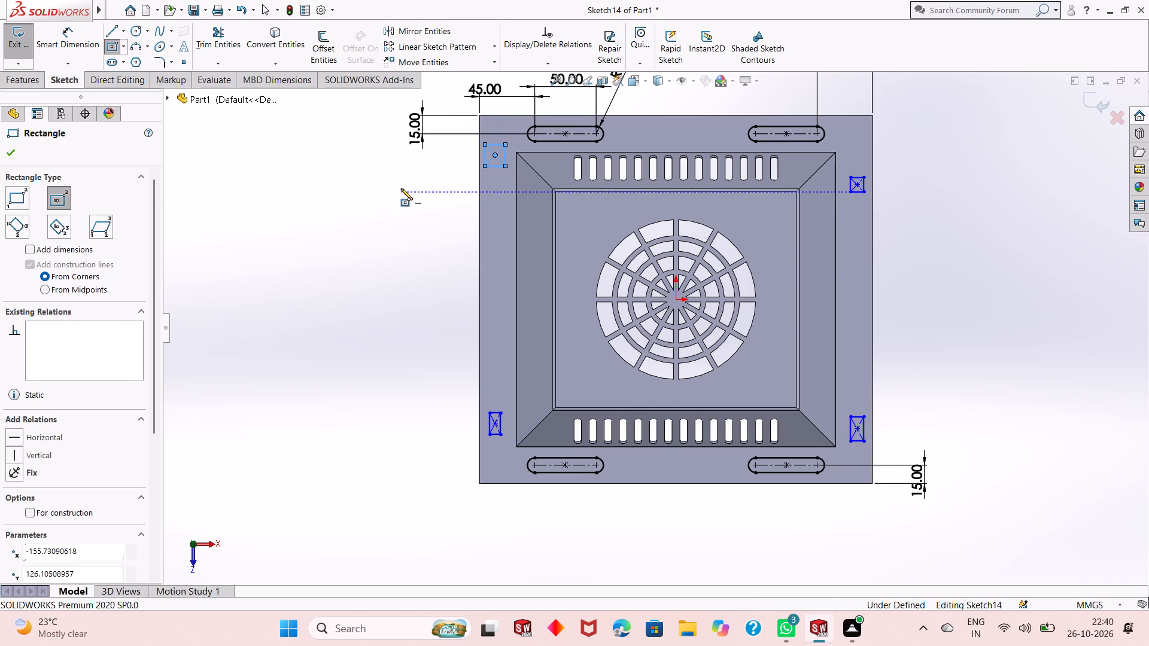
left_click(418, 201)
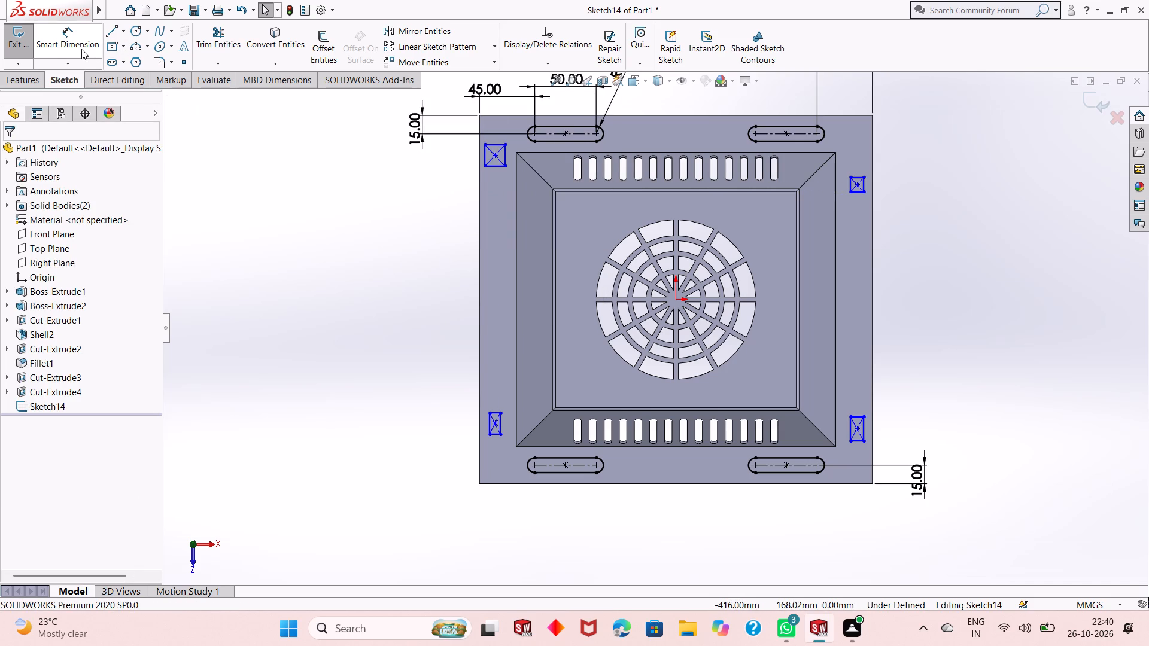
Dimension the lower-left flange rectangle as a 12 mm by 12 mm square.
left_click(81, 49)
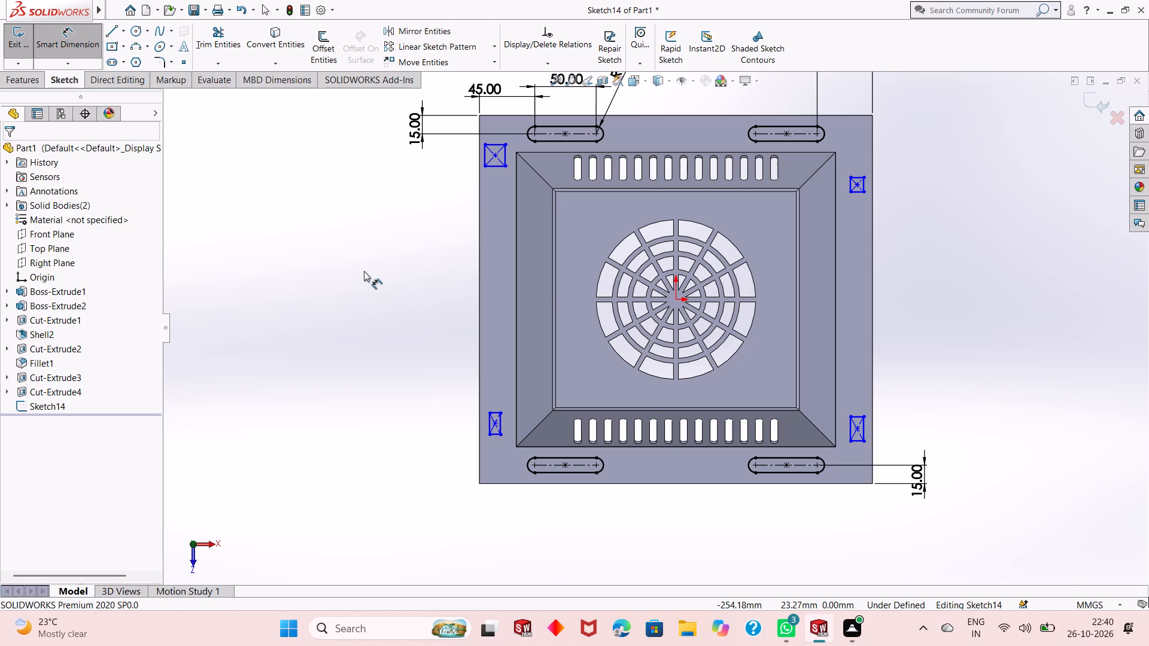
scroll(476, 460, "down", 3)
scroll(579, 419, "down", 1)
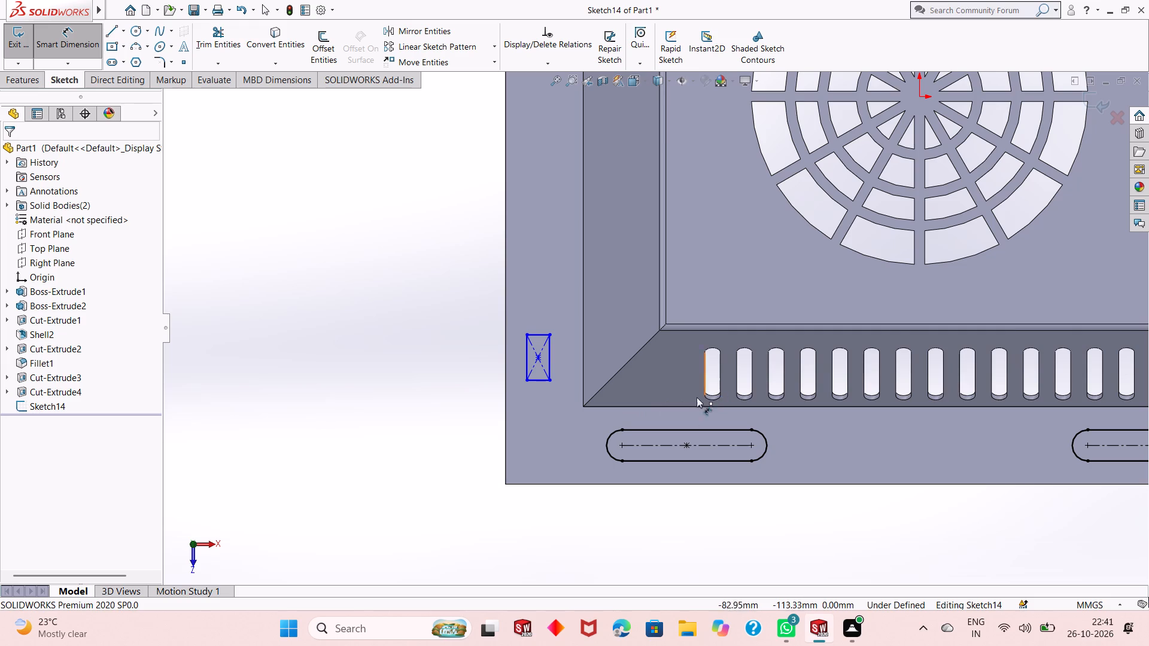
left_click(524, 345)
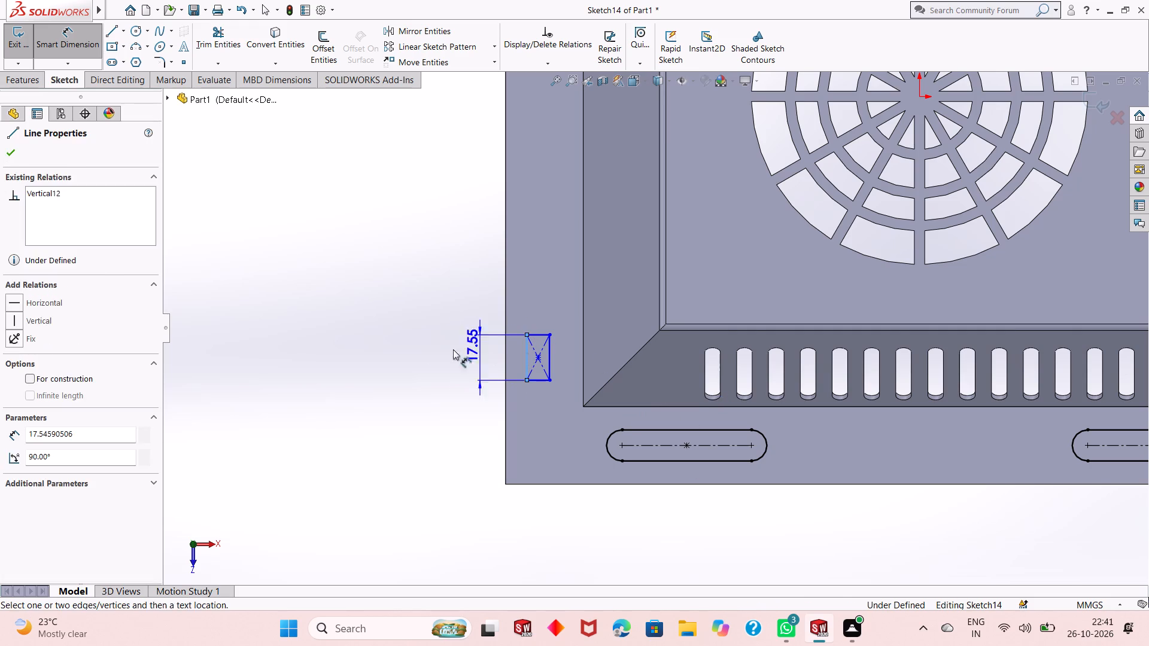
left_click(423, 352)
type("12")
key("Return")
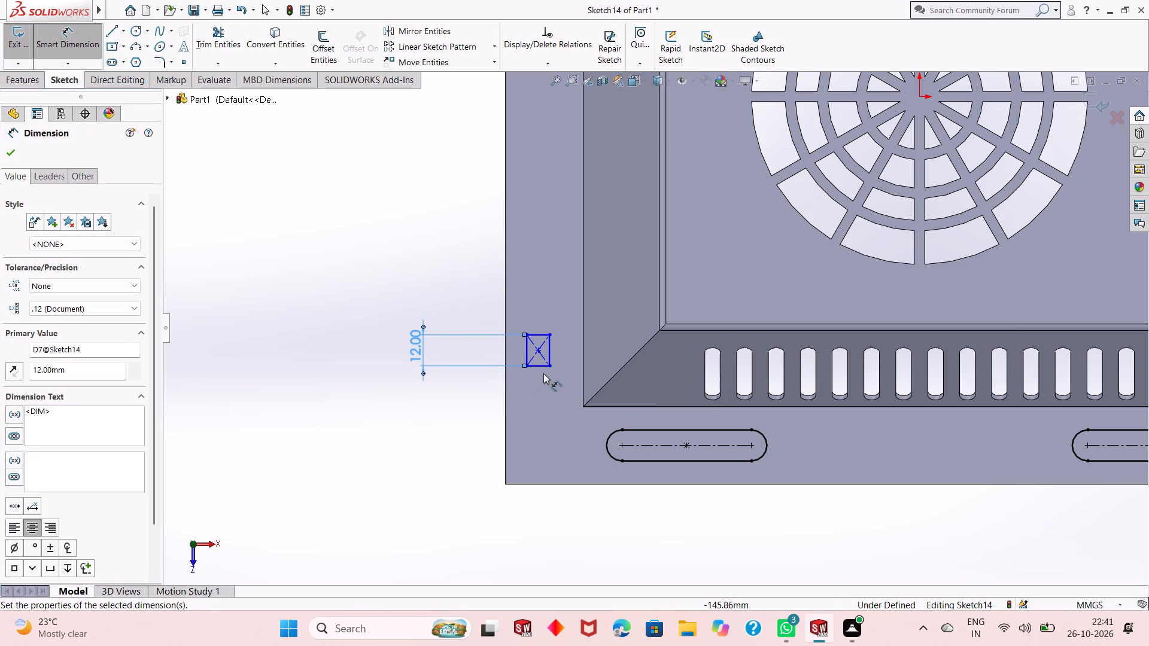
left_click(540, 334)
left_click(545, 277)
type("12")
key("Return")
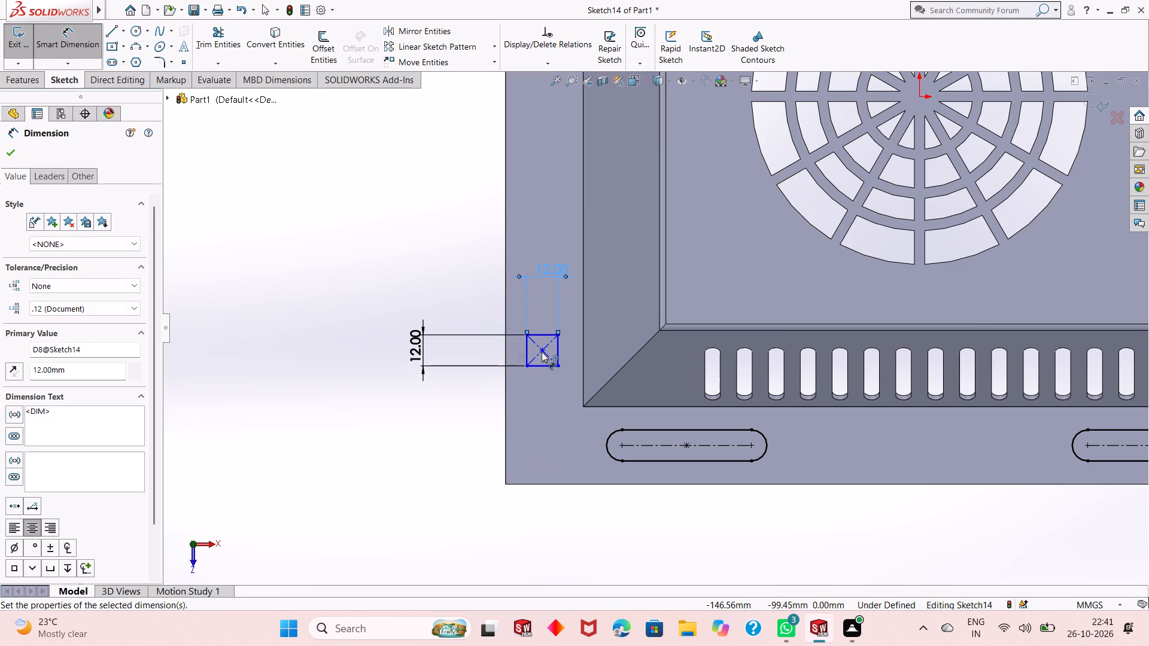
Position the lower-left square's centre 12 mm from the flange's left edge and 50 mm from its bottom edge.
left_click(542, 352)
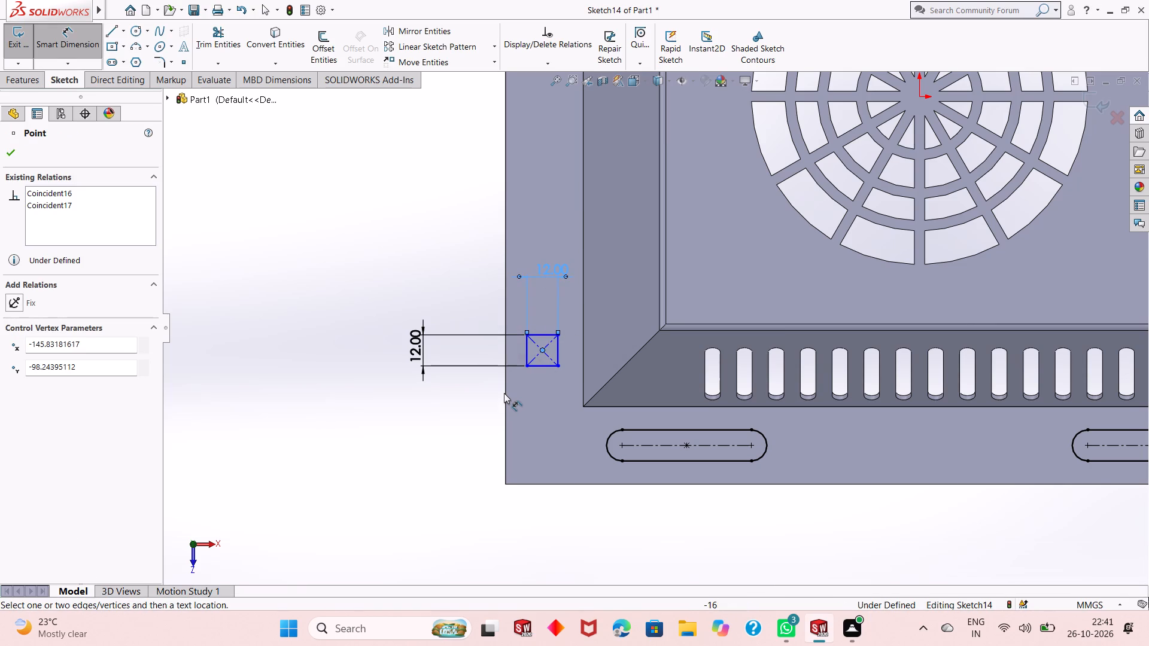
left_click(506, 385)
left_click(500, 563)
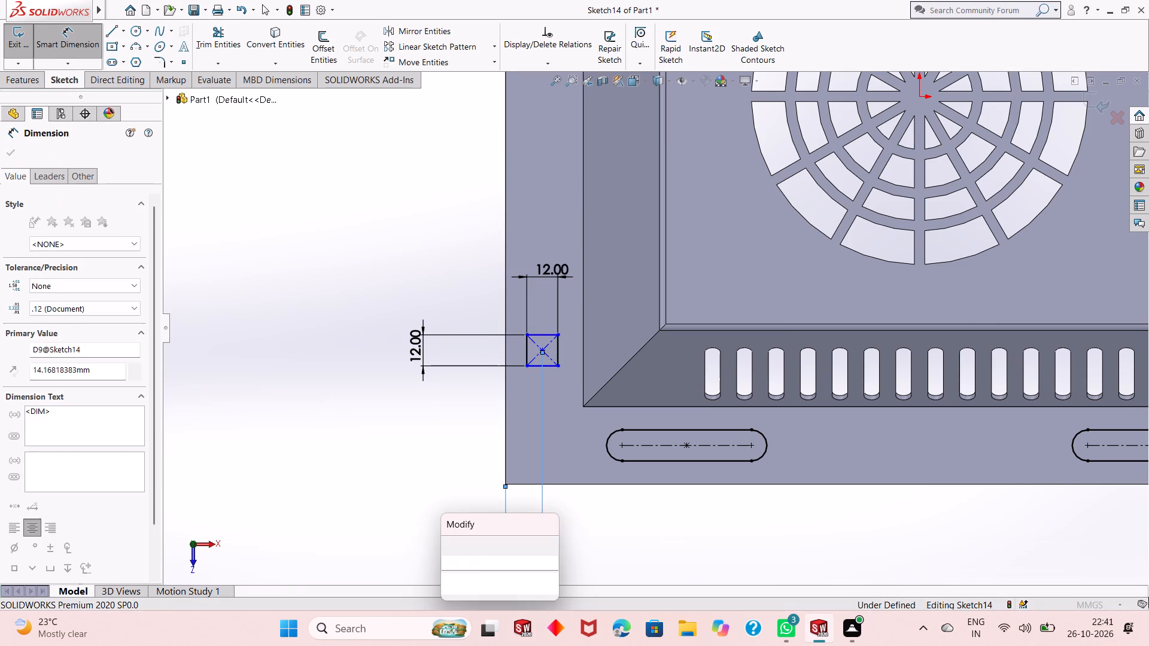
type("12")
key("Return")
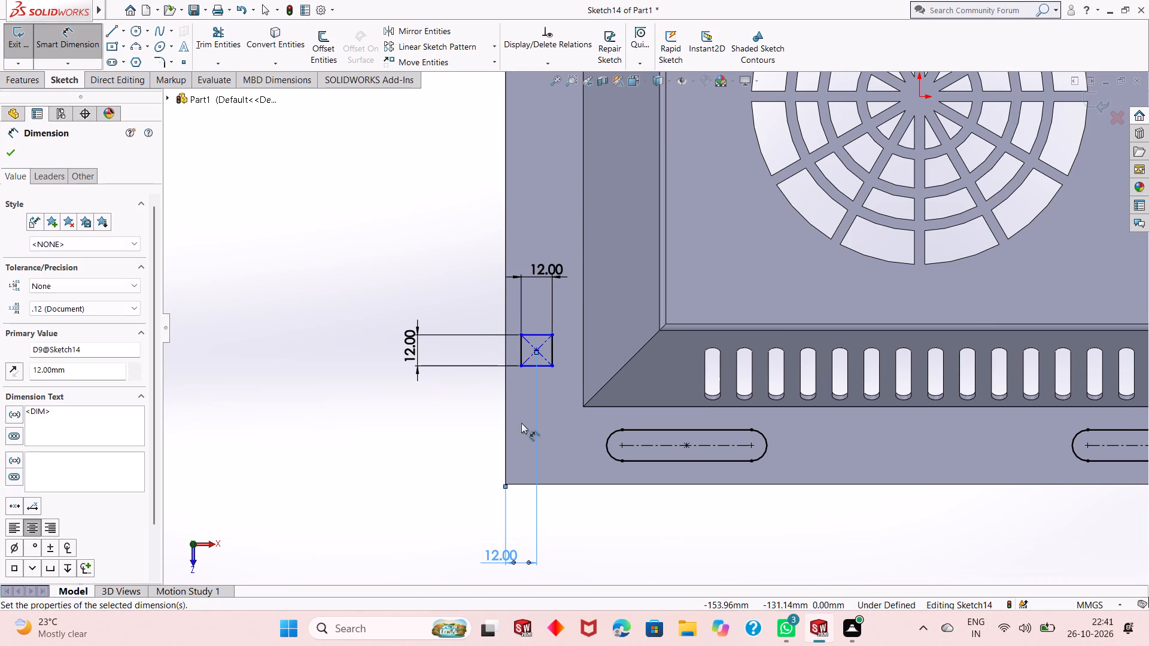
left_click(536, 350)
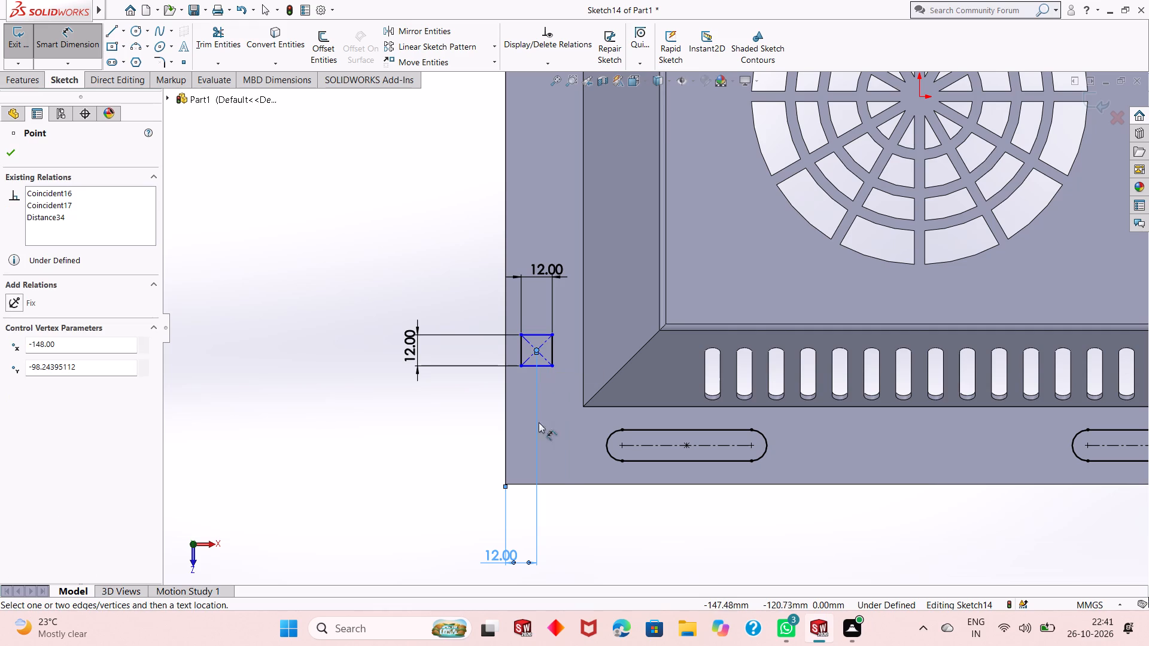
left_click(548, 483)
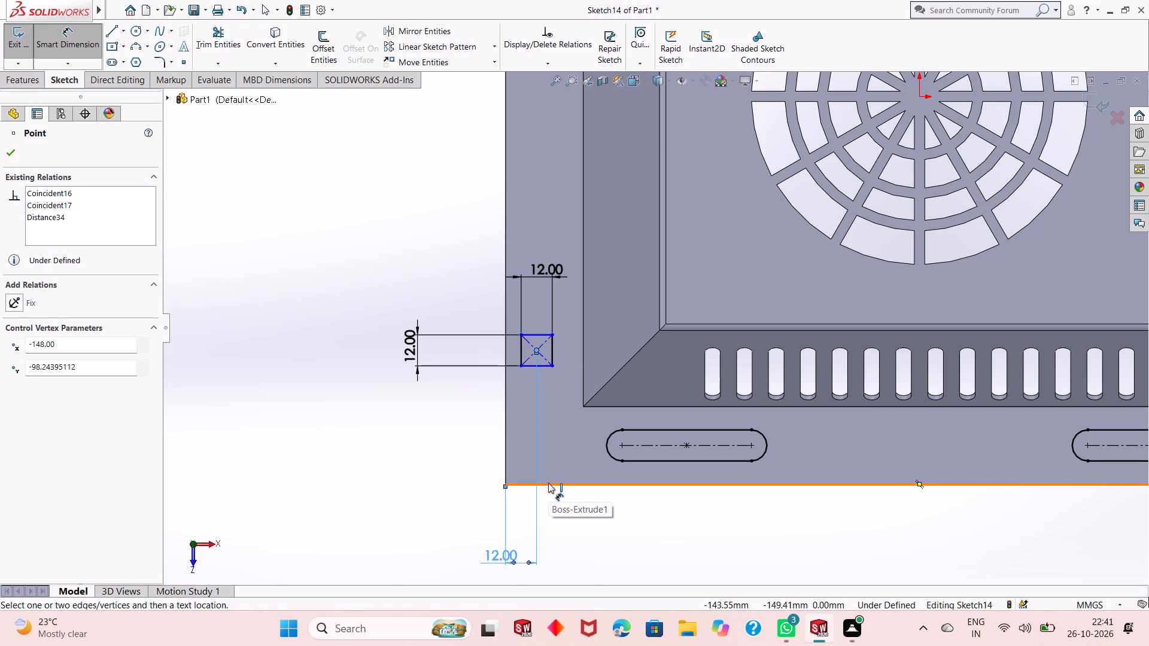
left_click(328, 465)
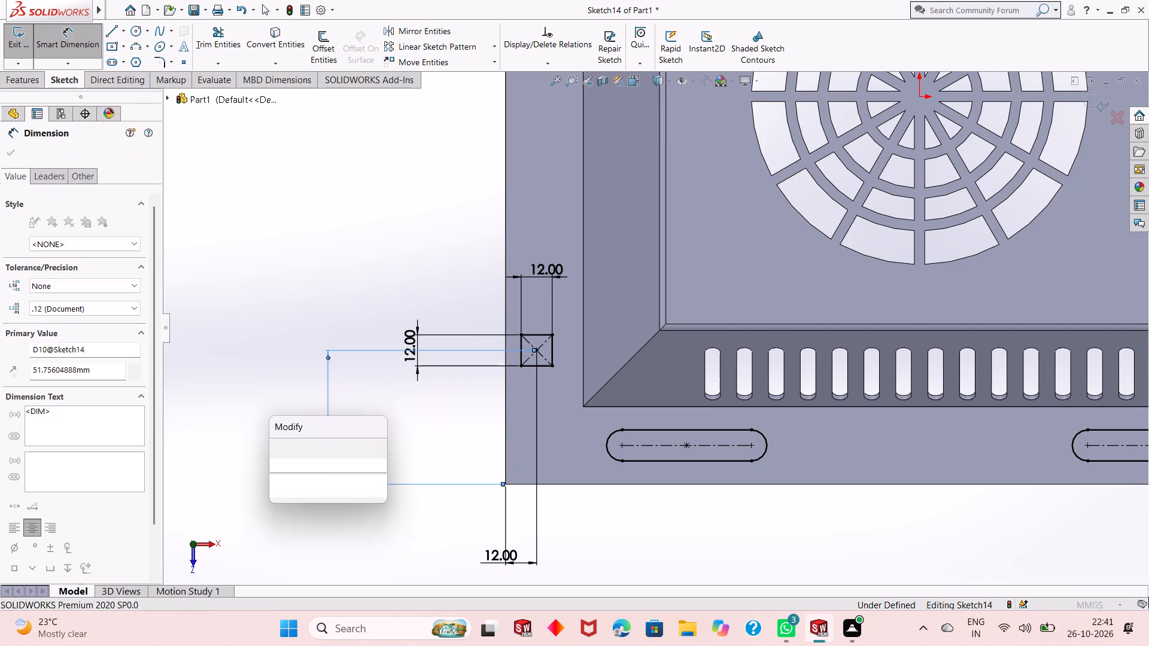
type("50")
key("Return")
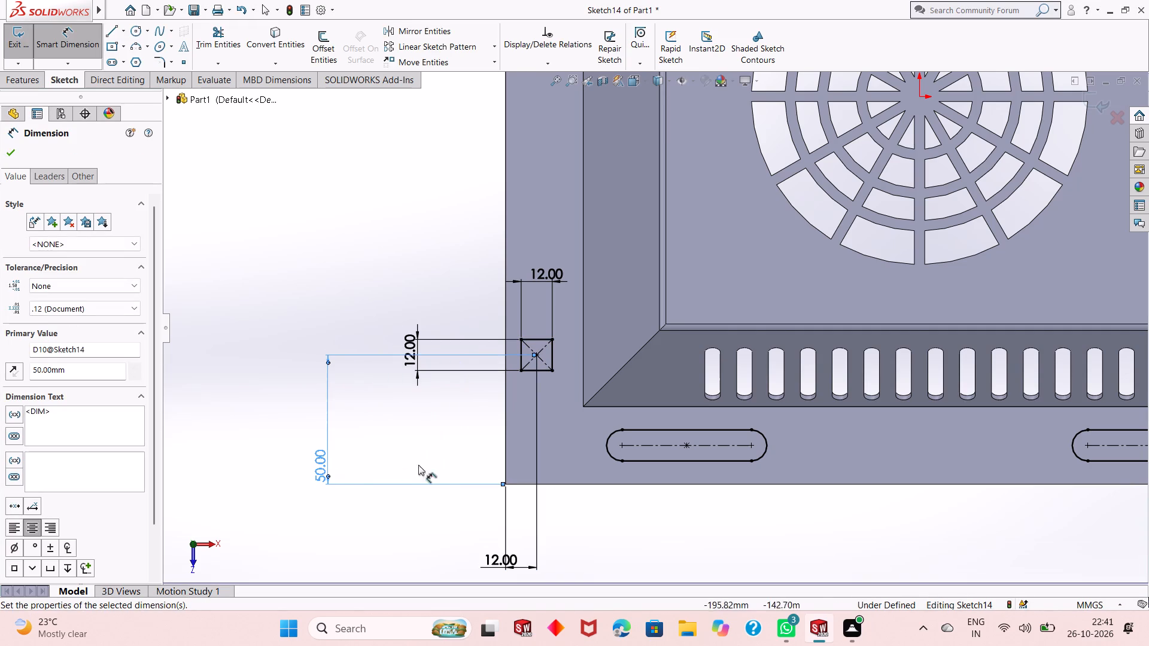
Dimension the lower-right flange rectangle's centre 12 mm from the flange's right edge.
scroll(479, 453, "up", 3)
scroll(749, 310, "down", 1)
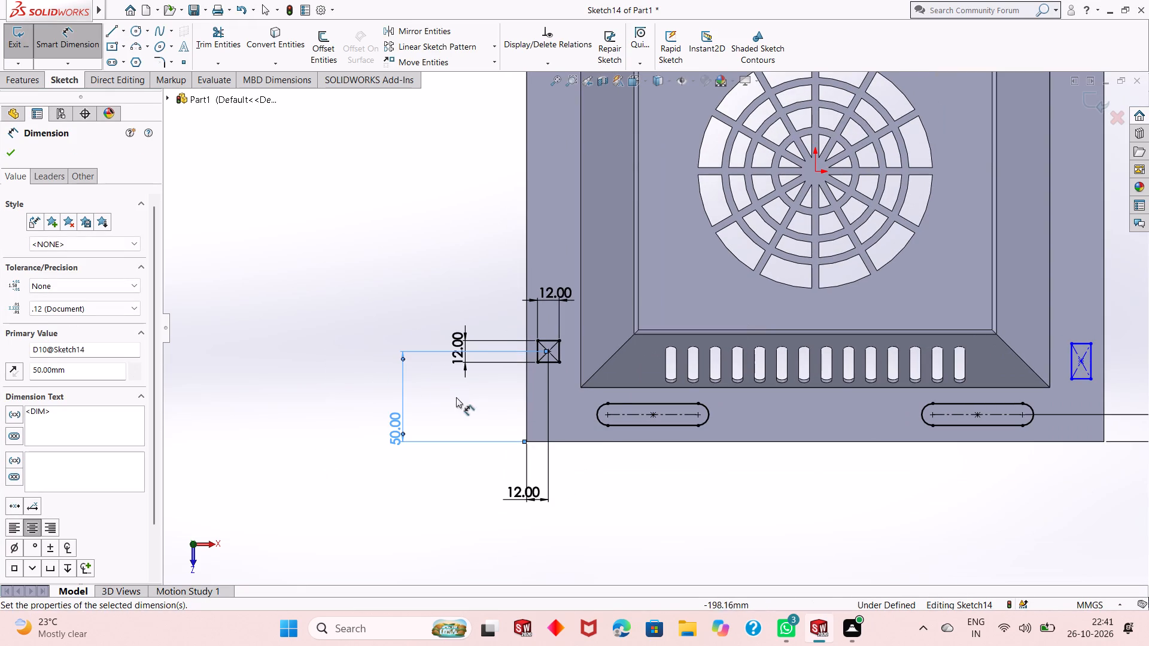
left_click(1084, 362)
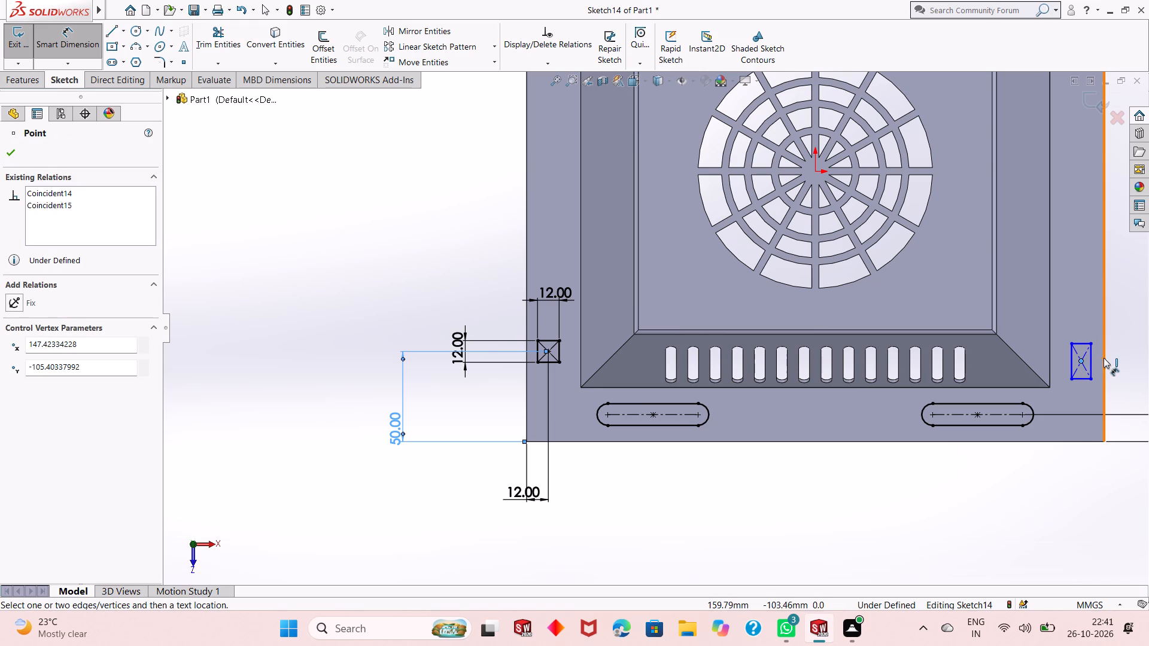
left_click(1104, 358)
left_click(1074, 536)
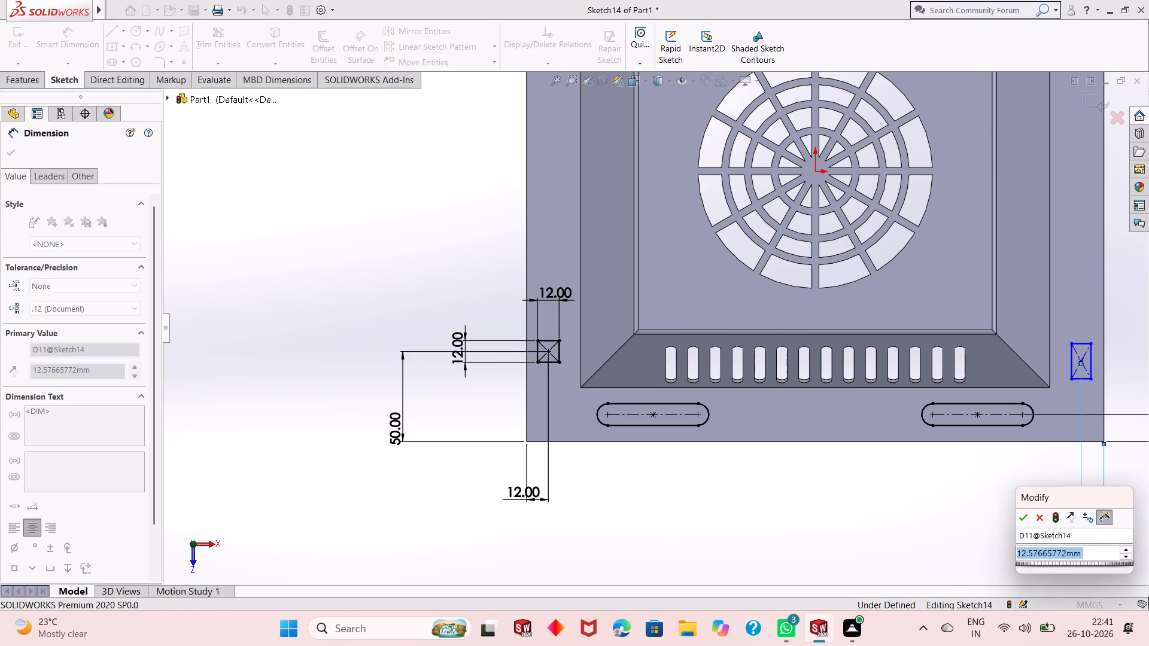
type("12")
key("Return")
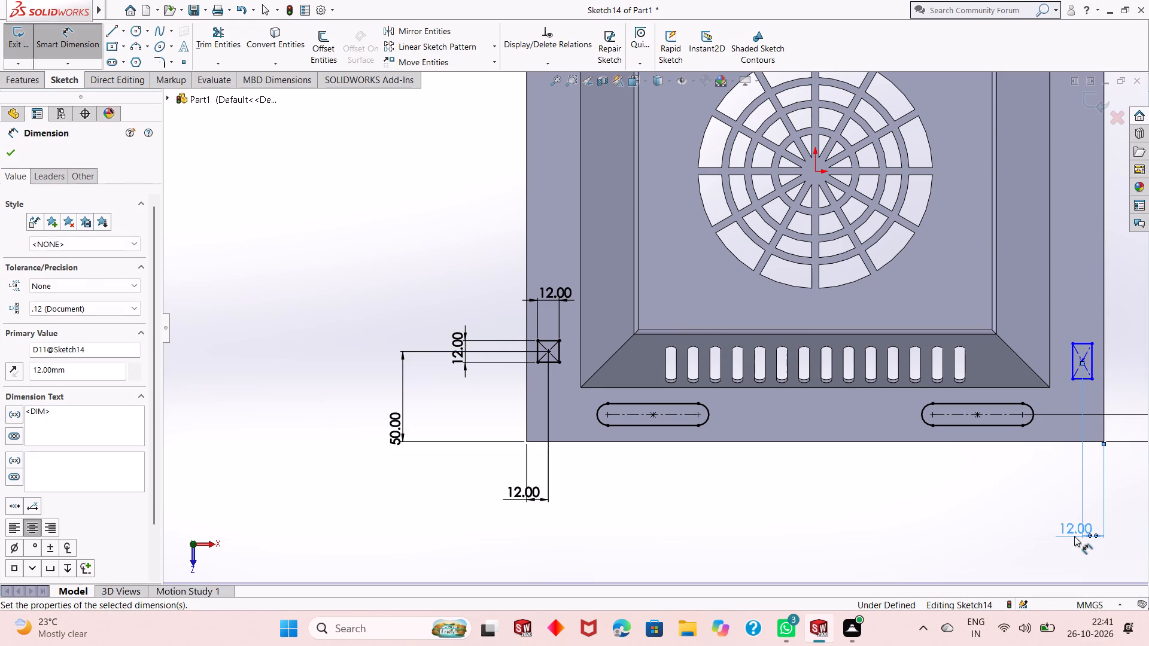
Dimension the upper-left flange rectangle's centre 50 mm from the flange's top edge.
scroll(780, 300, "up", 4)
scroll(843, 125, "down", 3)
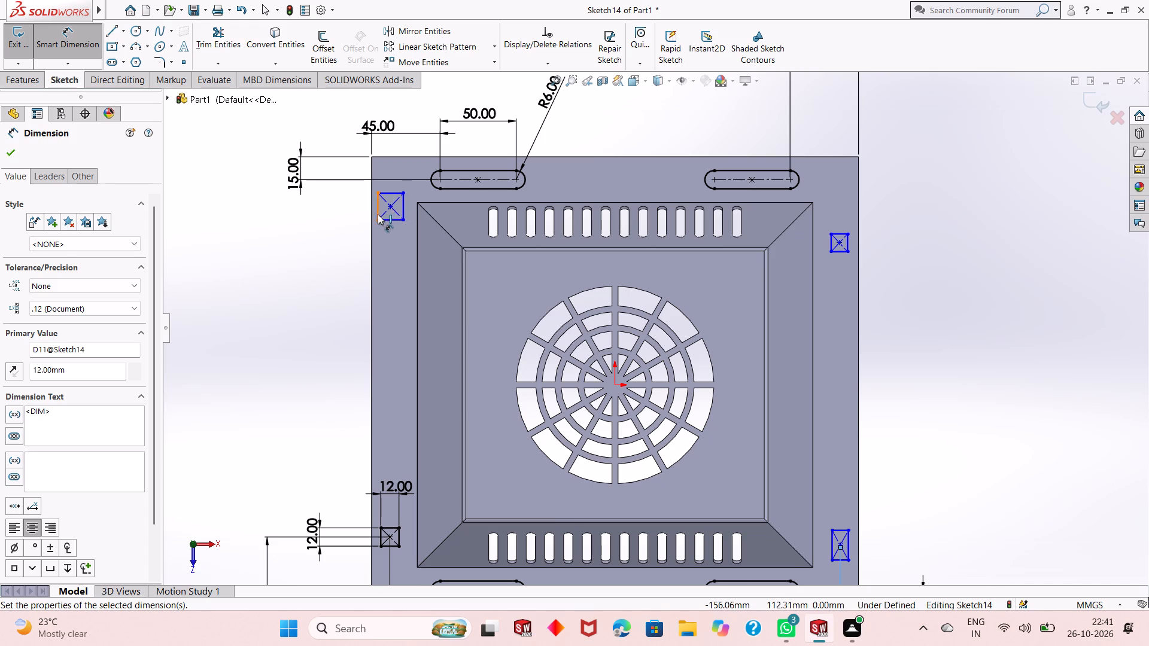
left_click(391, 206)
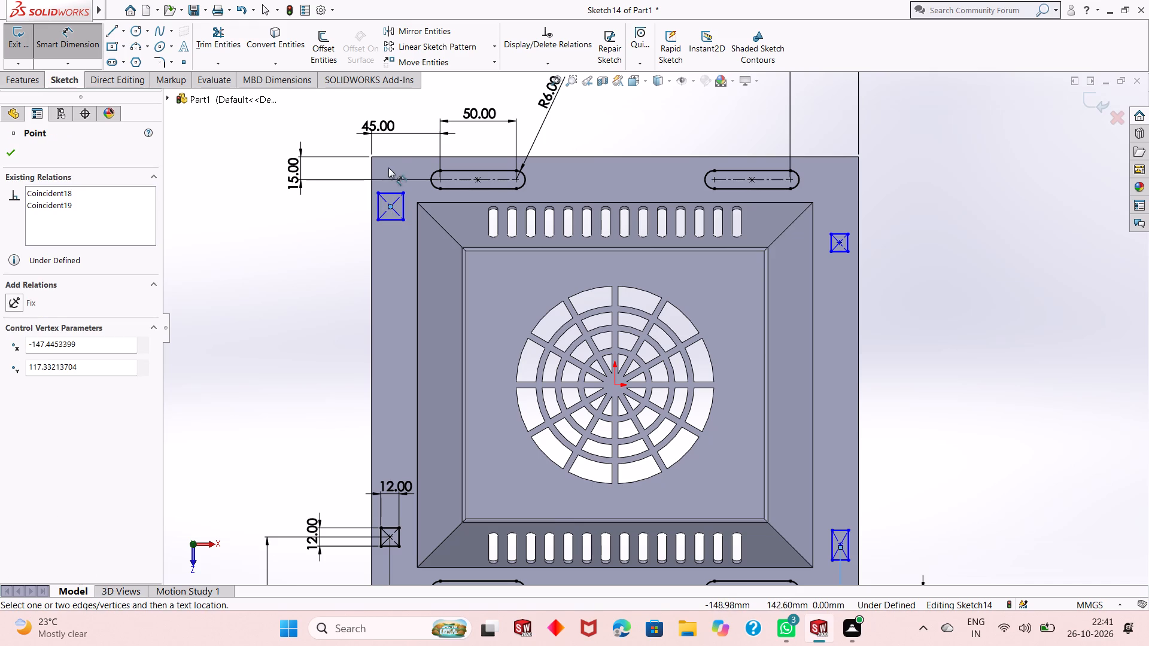
left_click(394, 156)
left_click(205, 157)
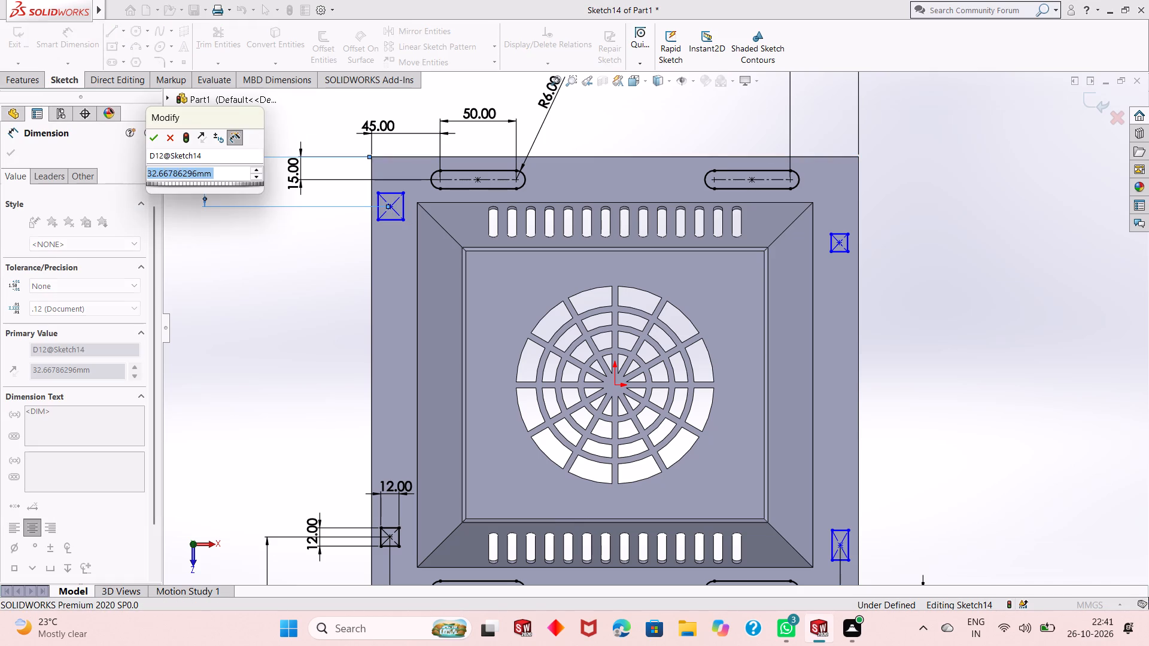
type("50")
key("Return")
scroll(340, 255, "up", 1)
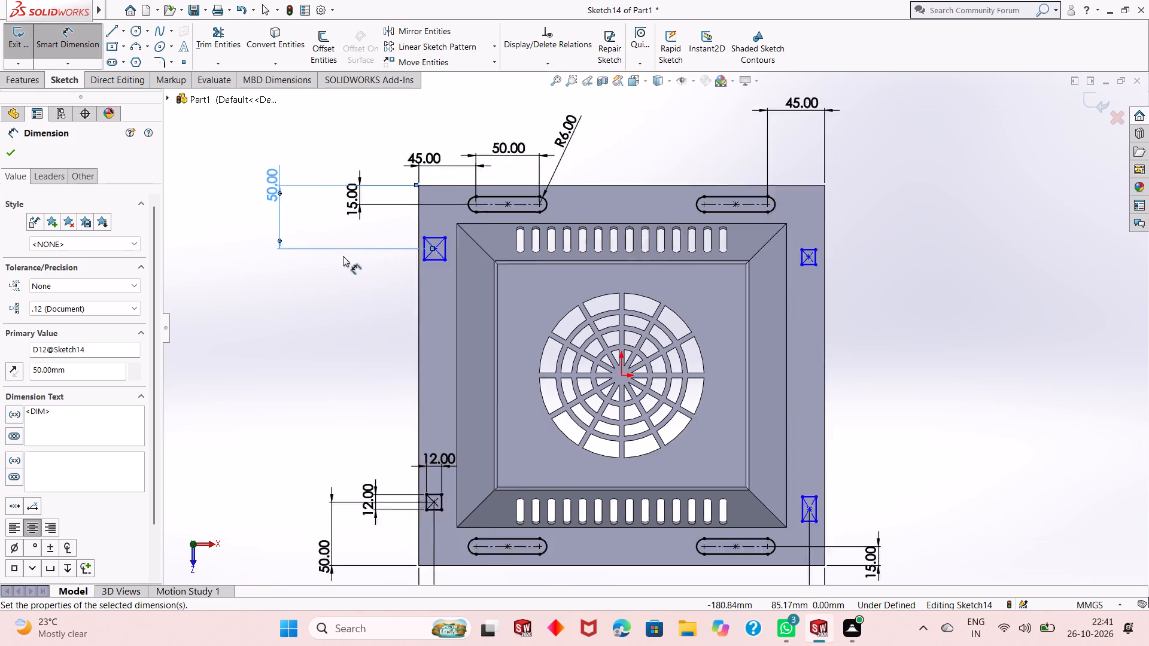
scroll(343, 256, "up", 1)
right_click(247, 248)
left_click(273, 287)
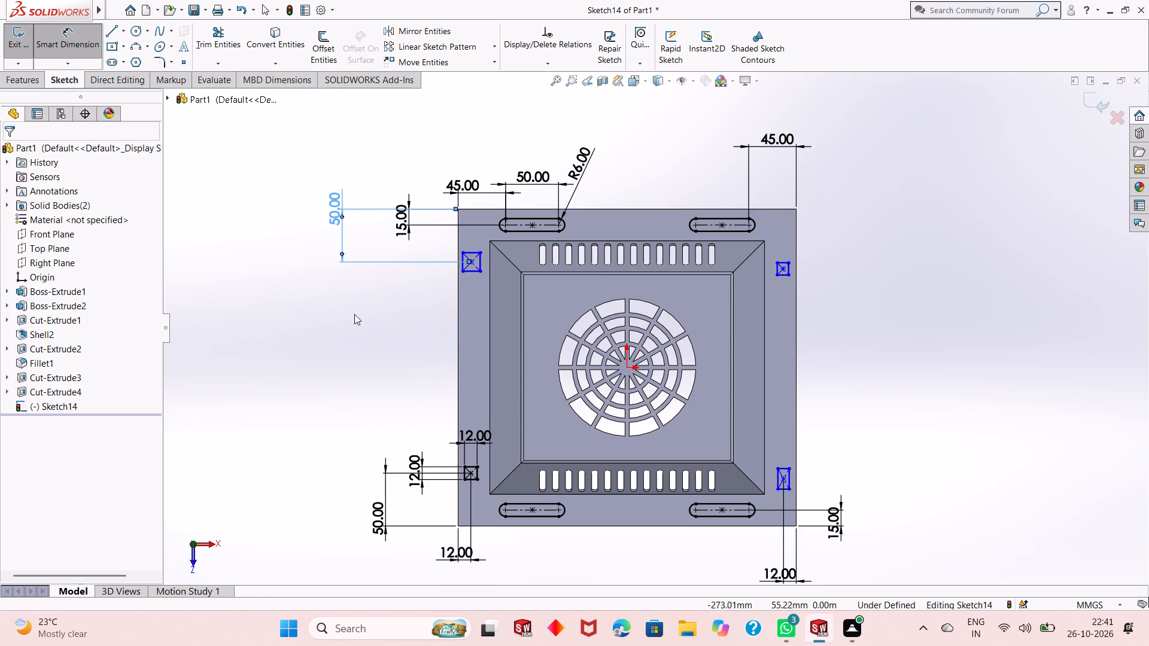
Make two adjacent sides of each of the other three flange rectangles equal to a side of the lower-left 12 mm square.
scroll(548, 462, "down", 2)
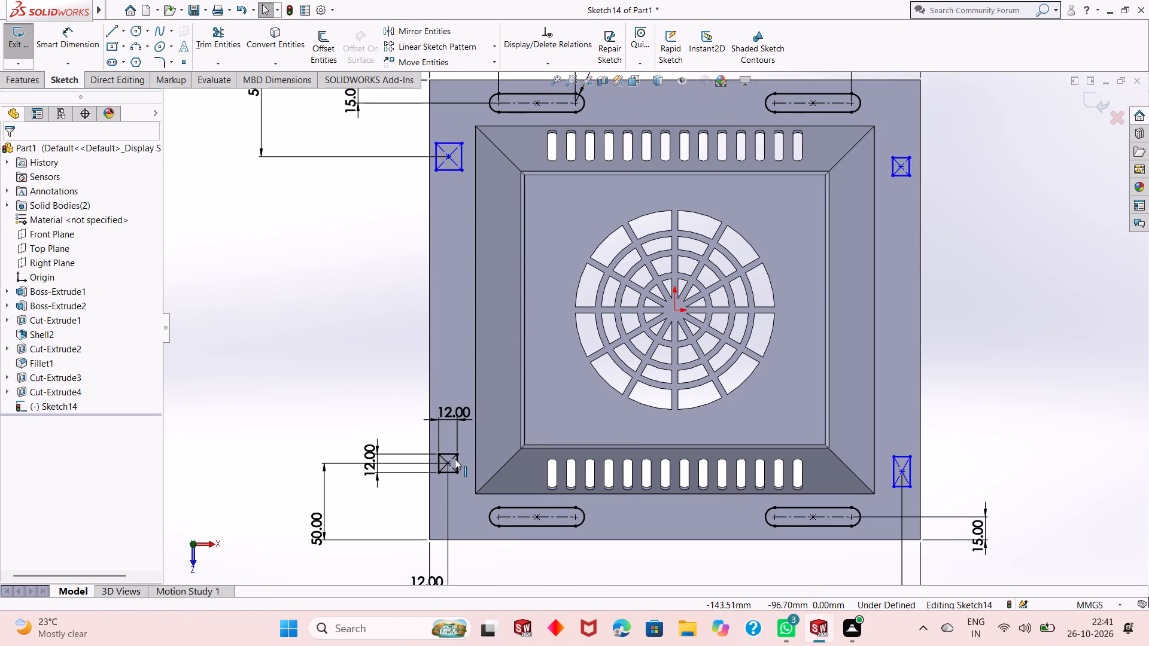
left_click(455, 459)
left_click(452, 173, "ctrl")
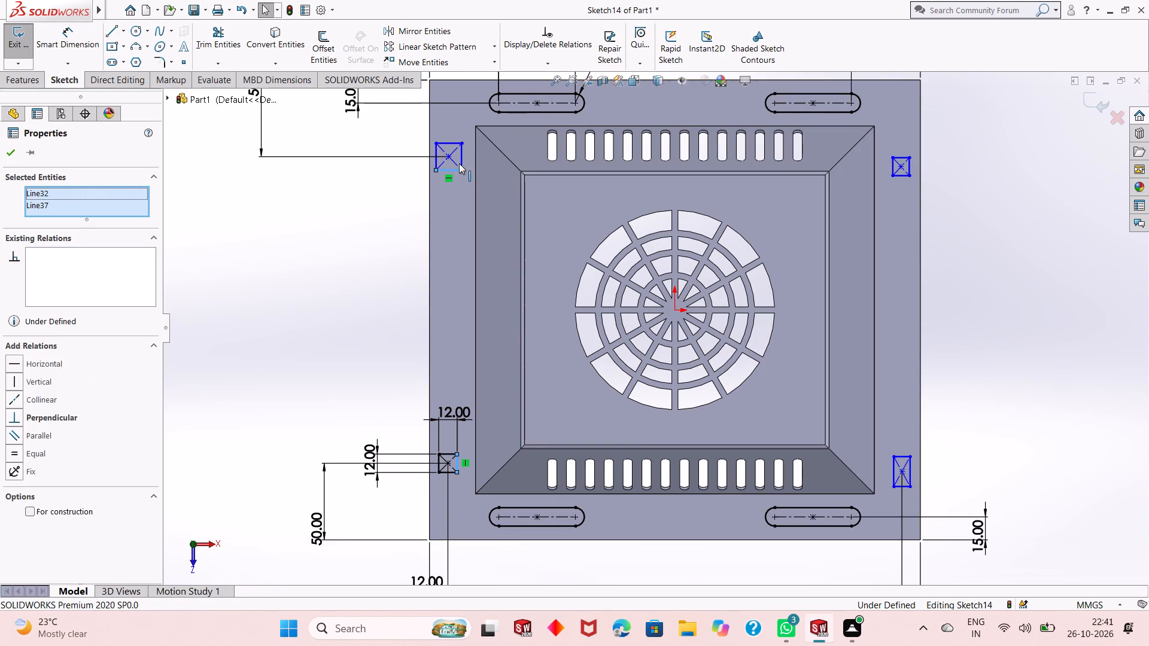
left_click(461, 161, "ctrl")
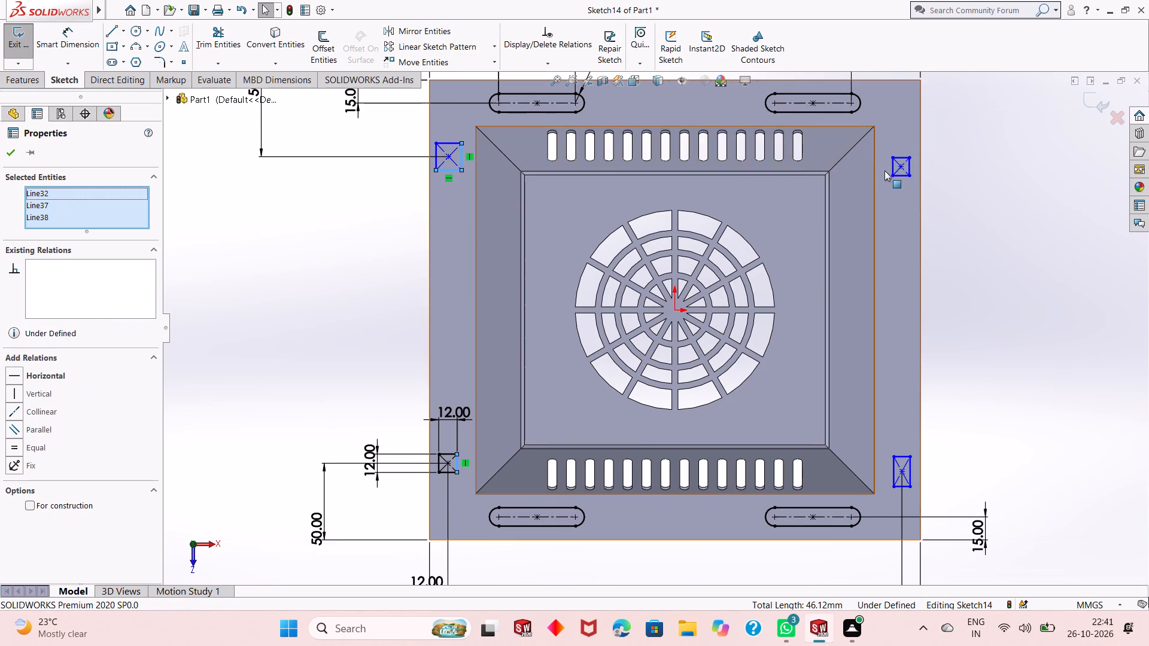
left_click(890, 163, "ctrl")
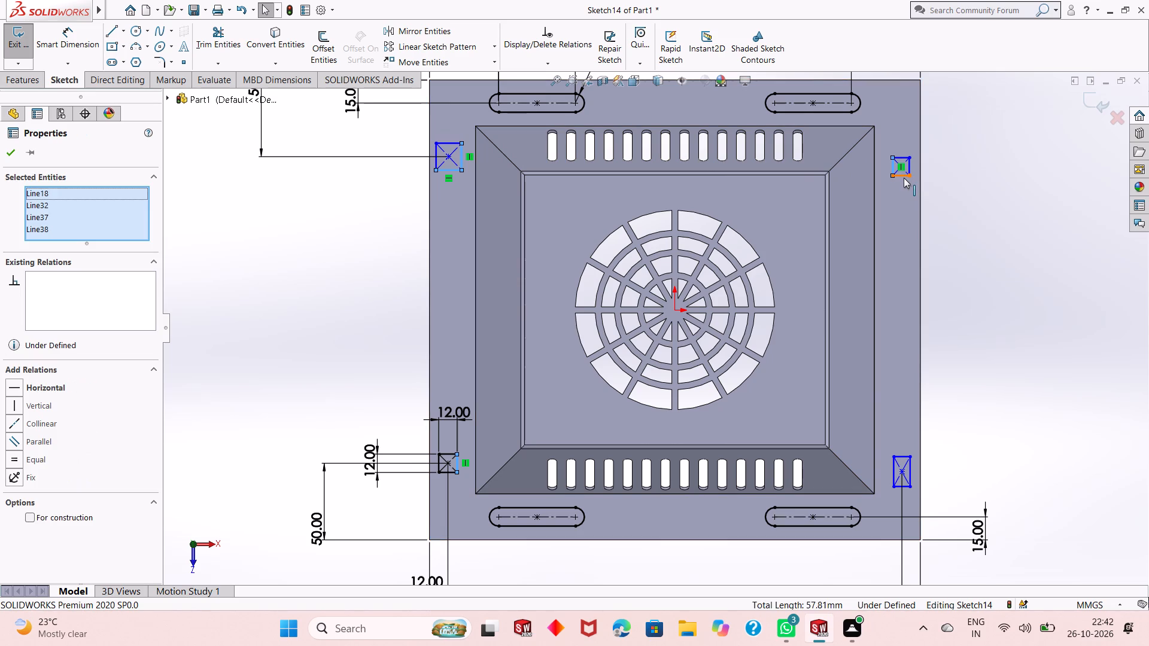
left_click(904, 178, "ctrl")
scroll(918, 481, "down", 3, "ctrl")
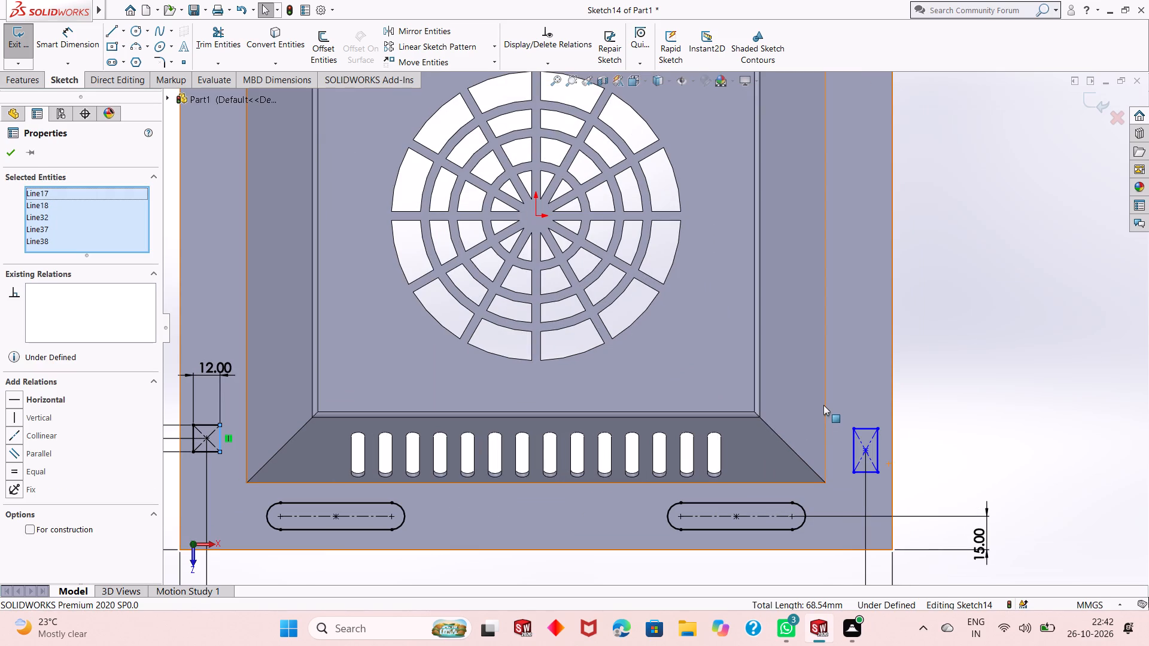
left_click(838, 409, "ctrl")
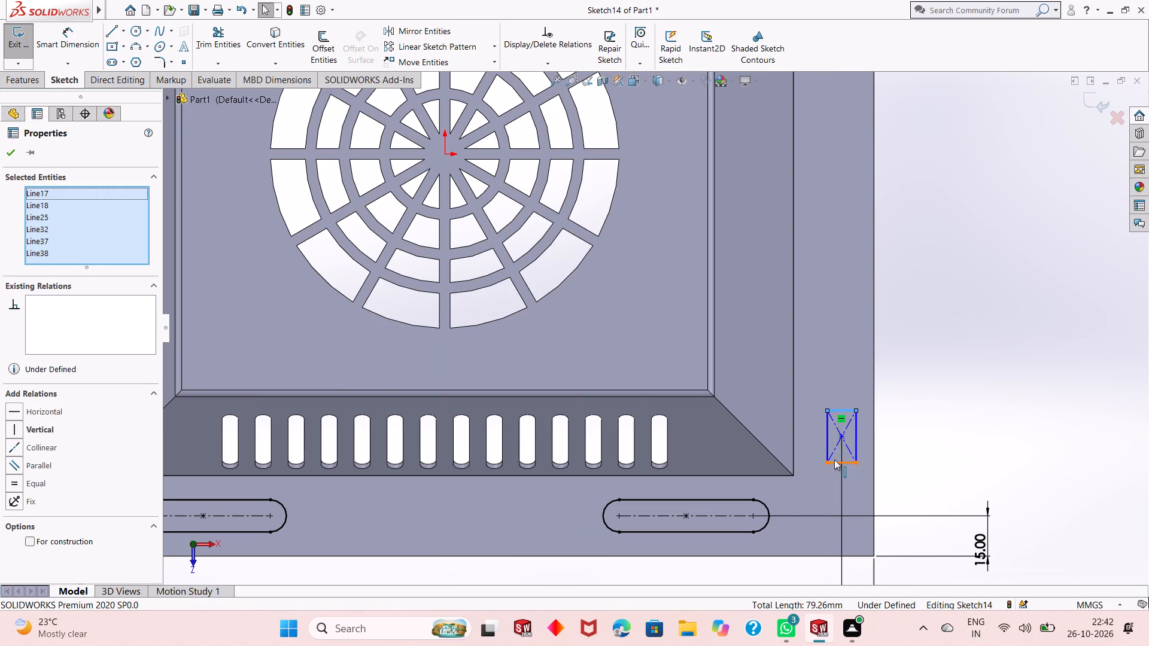
left_click(828, 444, "ctrl")
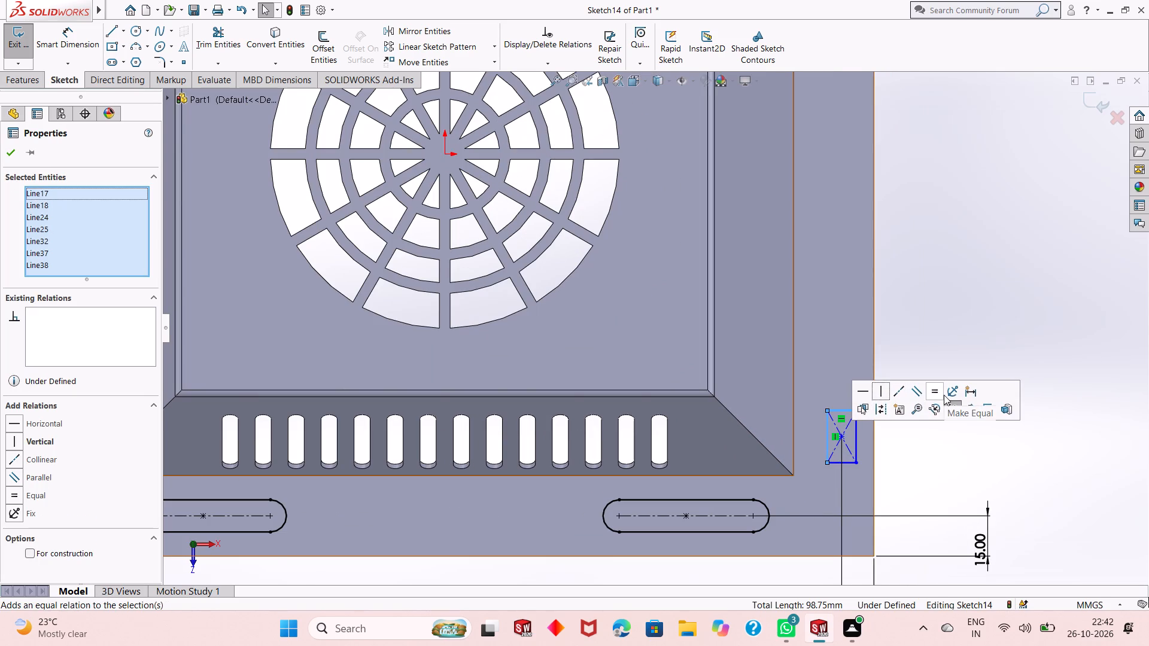
left_click(934, 393)
scroll(728, 443, "up", 5)
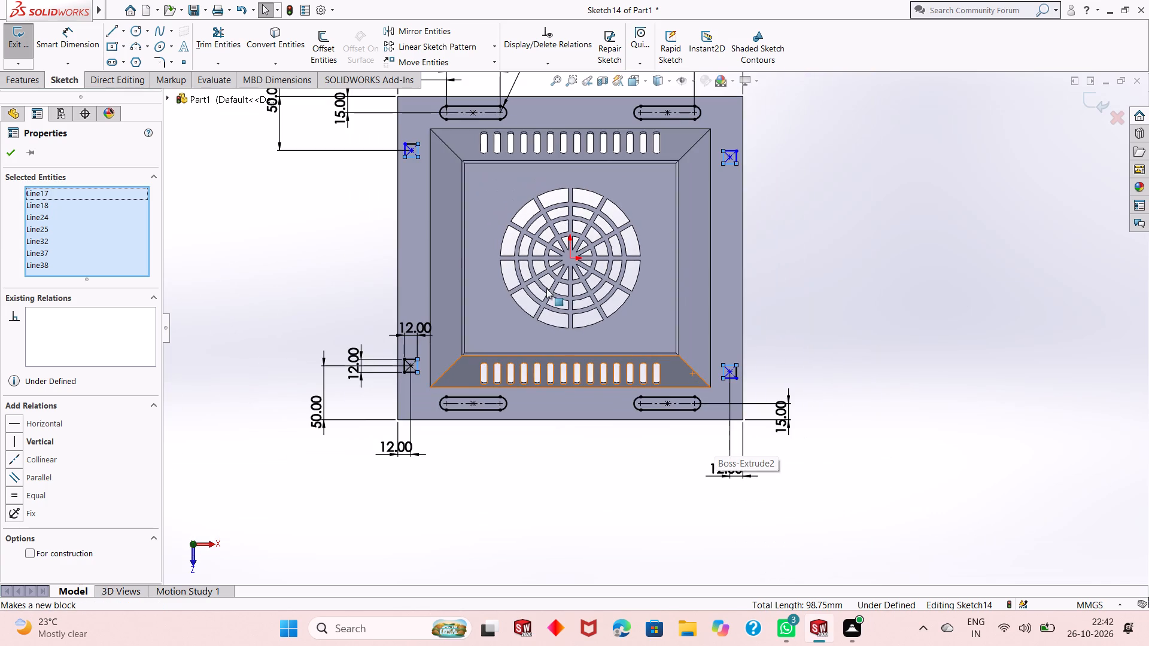
scroll(484, 176, "down", 2)
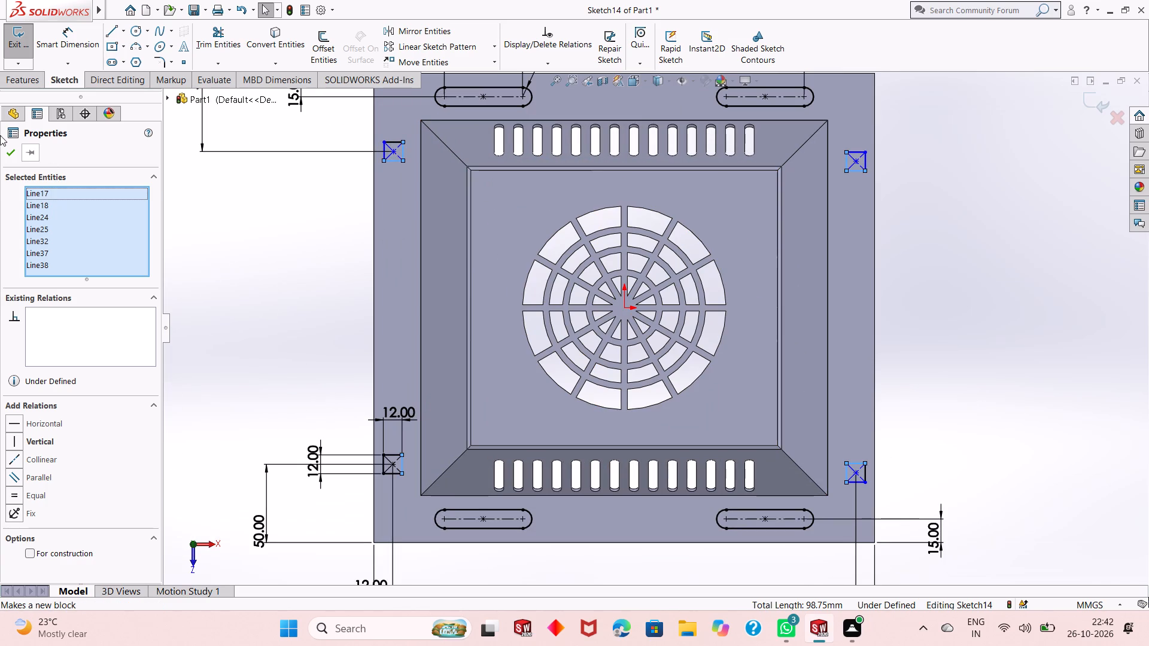
left_click(11, 145)
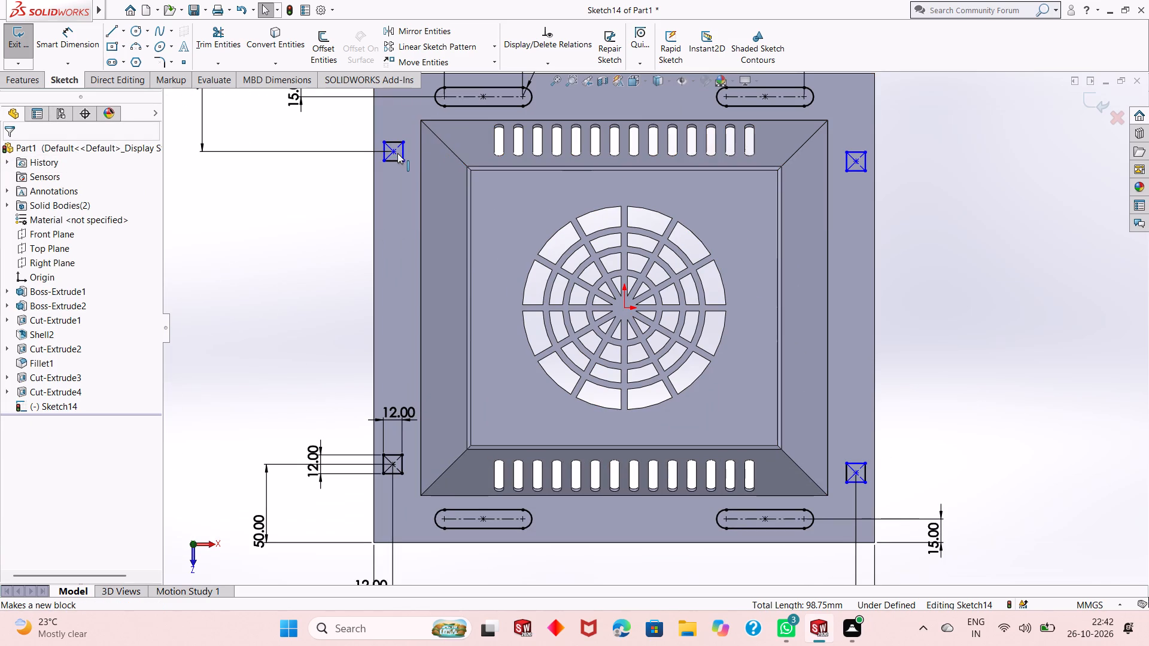
Align the two left squares' centres vertically and the two upper squares' centres horizontally.
left_click(396, 154)
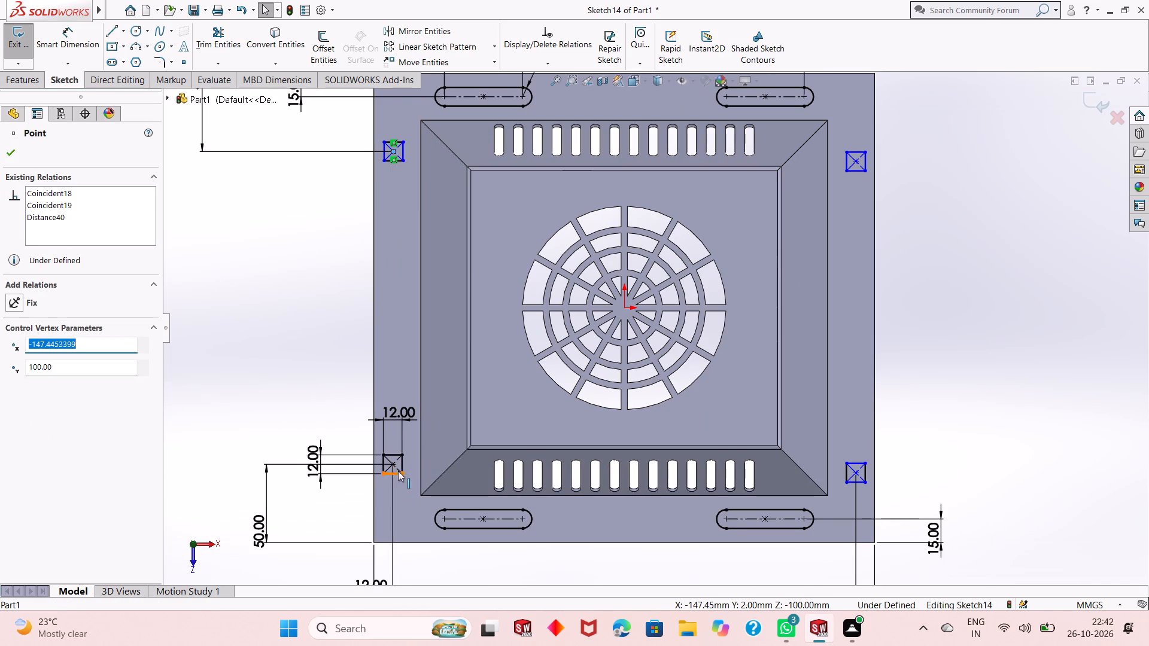
left_click(396, 467, "ctrl")
left_click(446, 418)
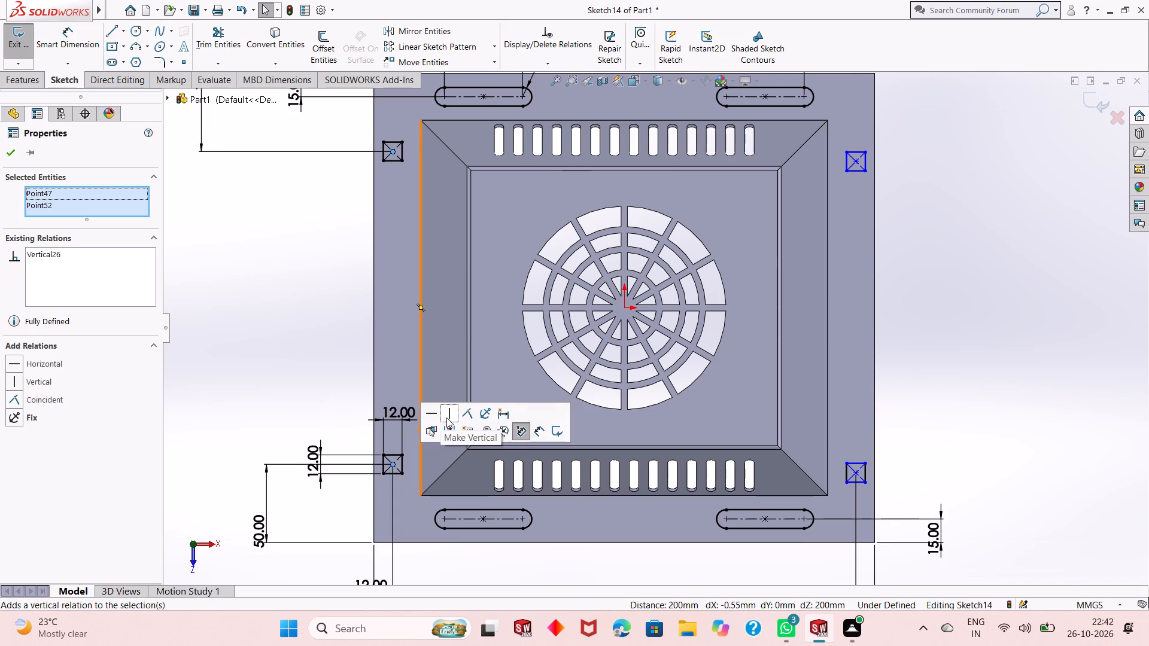
left_click(3, 156)
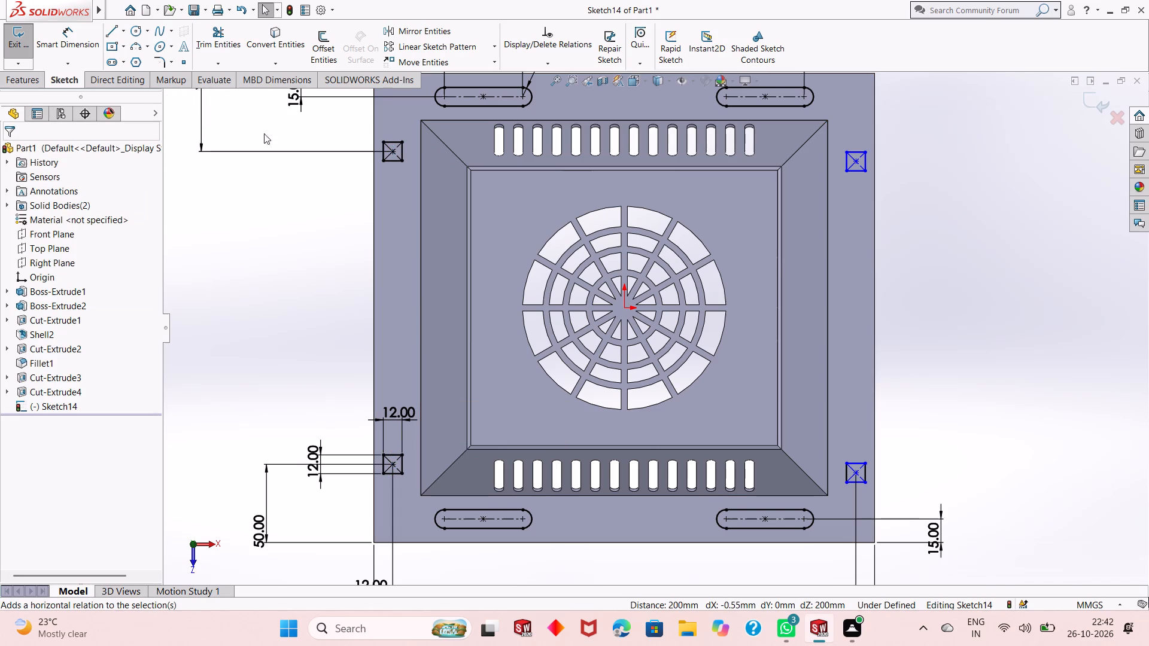
left_click(395, 153)
left_click(859, 162, "ctrl")
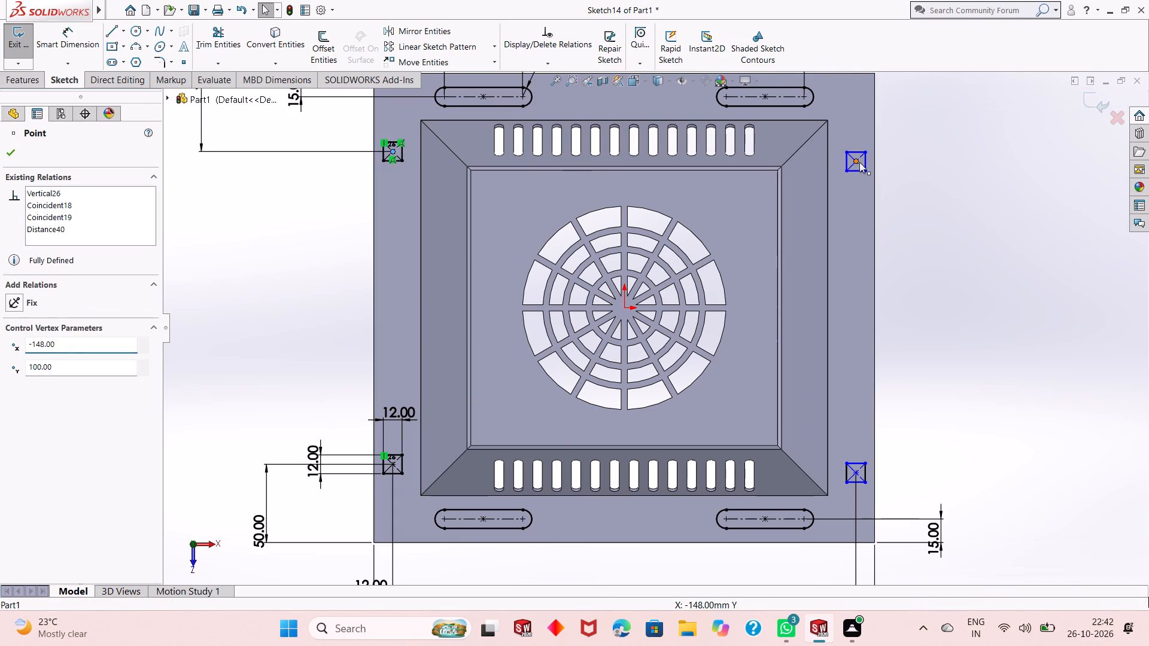
left_click(898, 107)
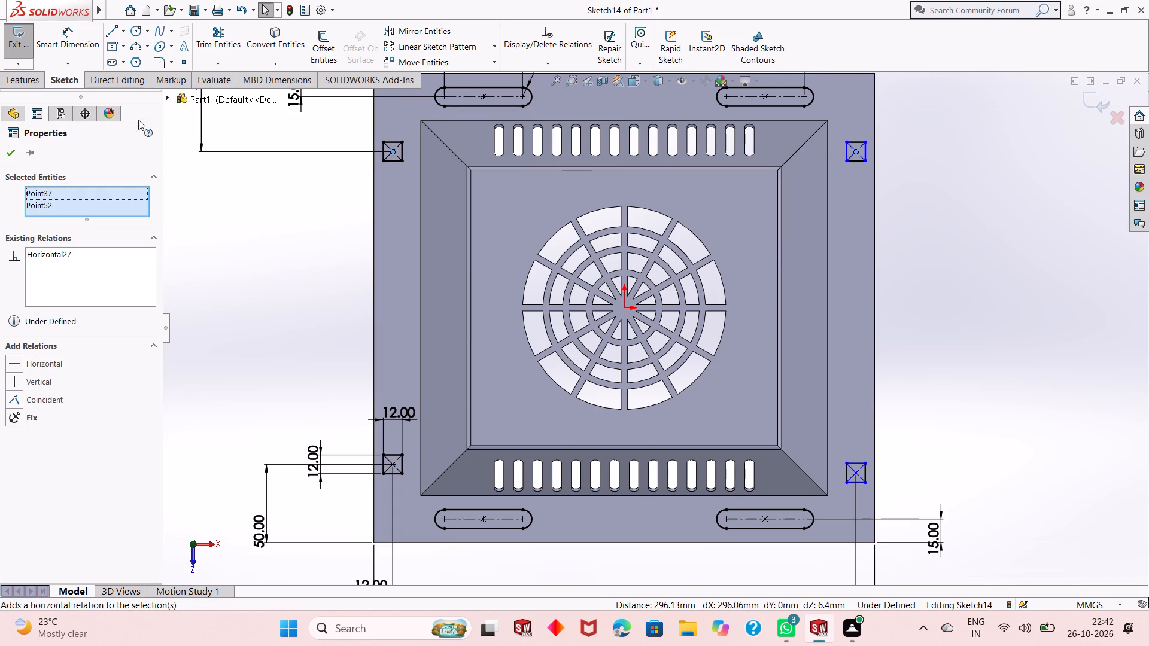
left_click(10, 150)
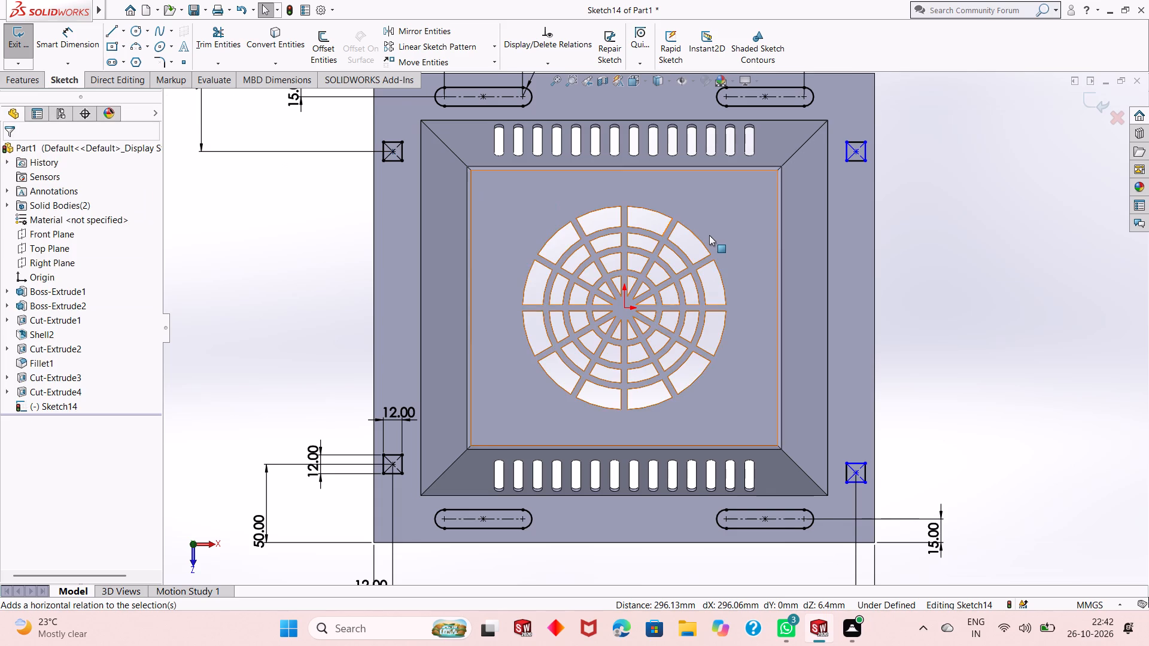
Align the two lower squares' centres horizontally and the two right squares' centres vertically.
scroll(712, 236, "up", 1)
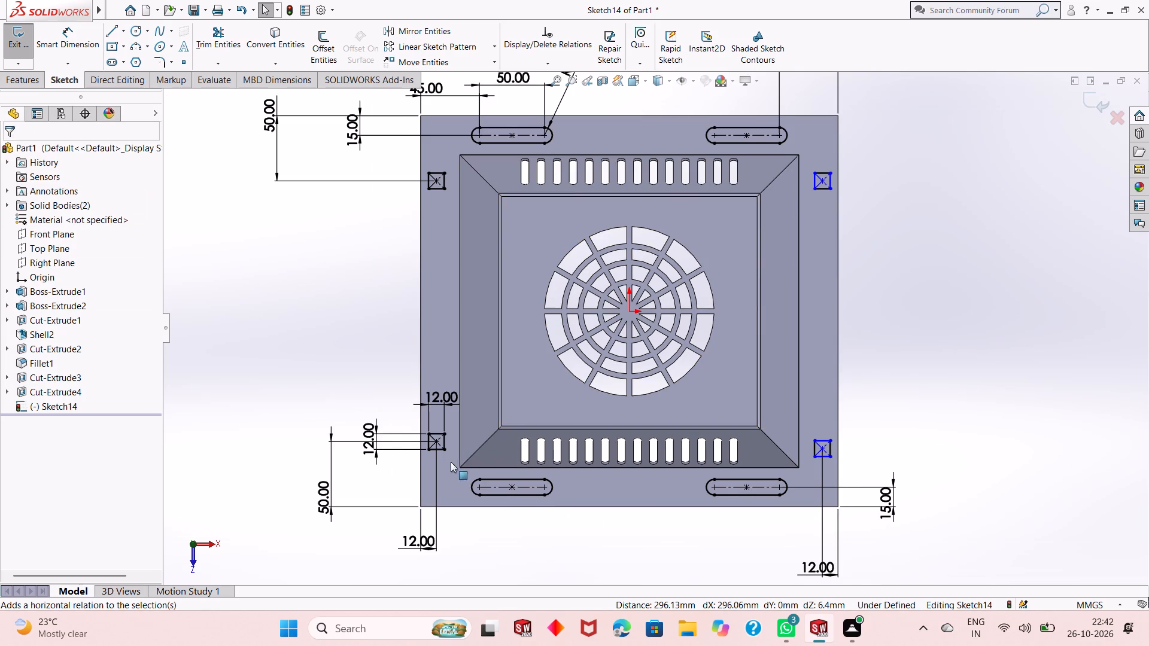
left_click(436, 441)
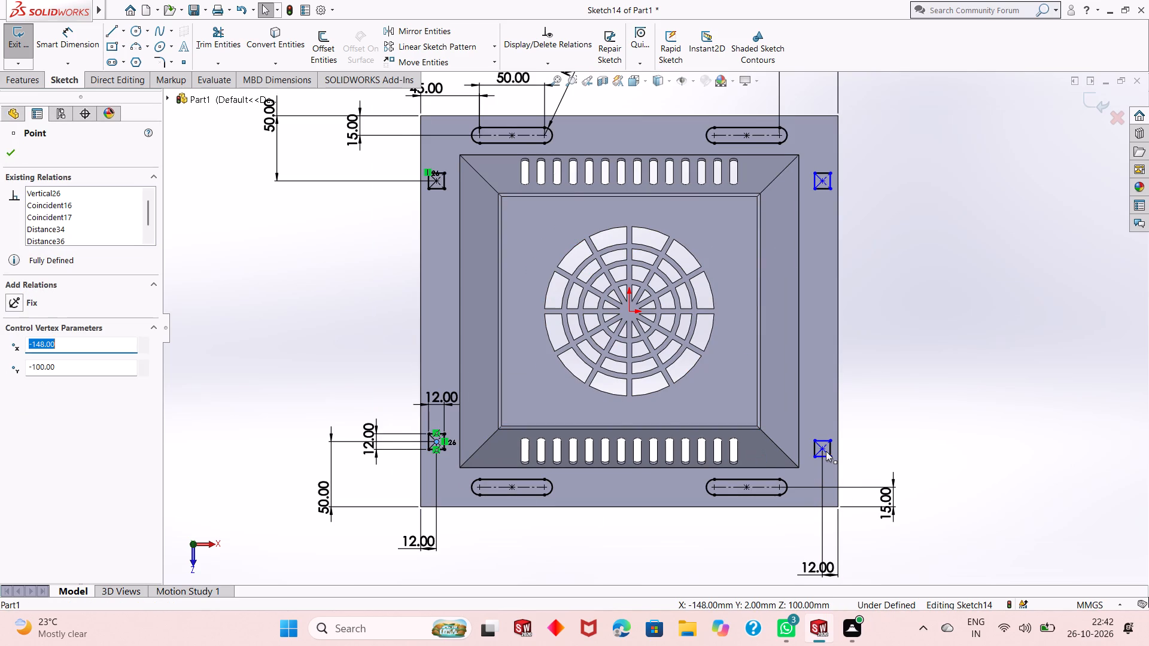
left_click(826, 451, "ctrl")
left_click(865, 397)
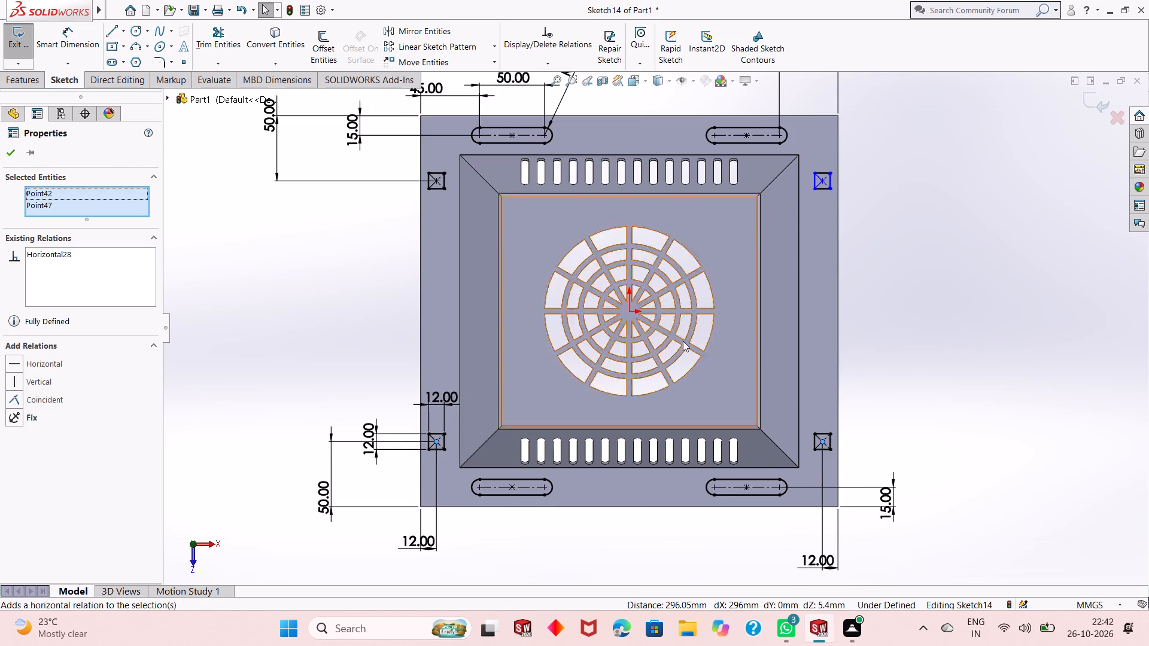
left_click(13, 159)
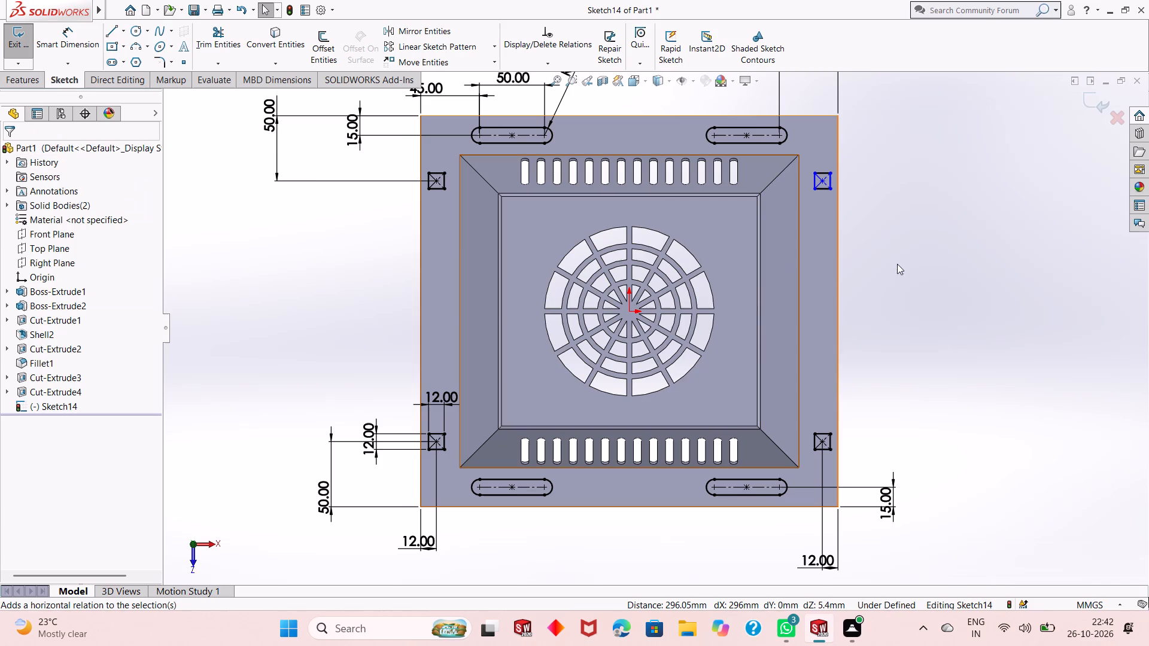
left_click(821, 182)
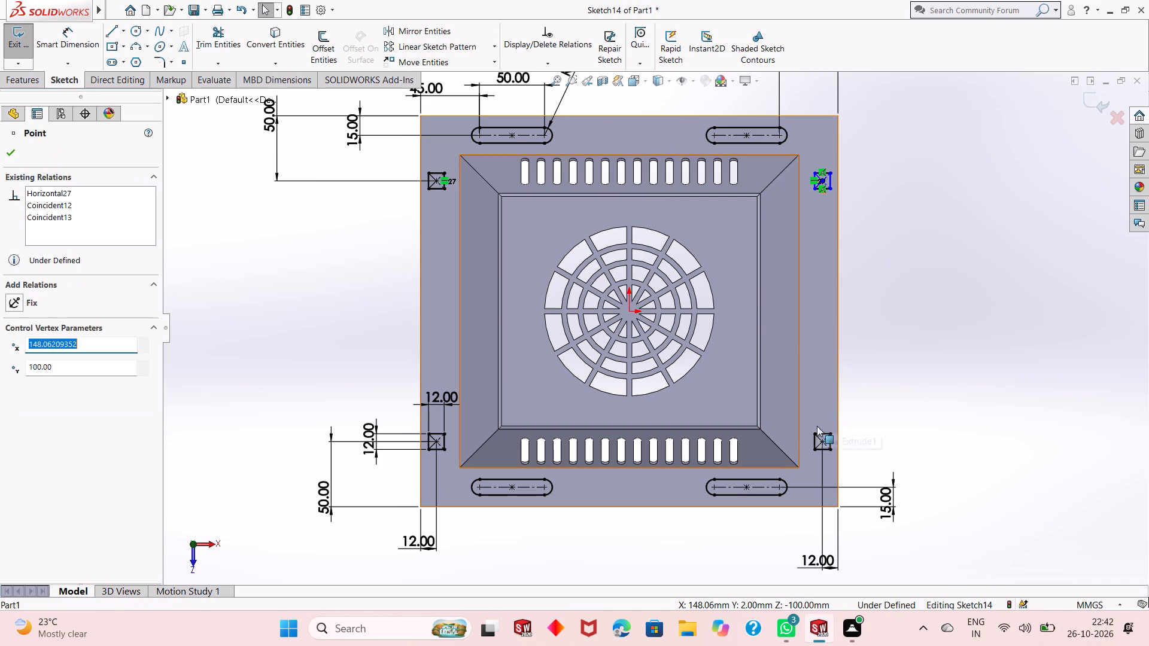
left_click(823, 443, "ctrl")
left_click(880, 384)
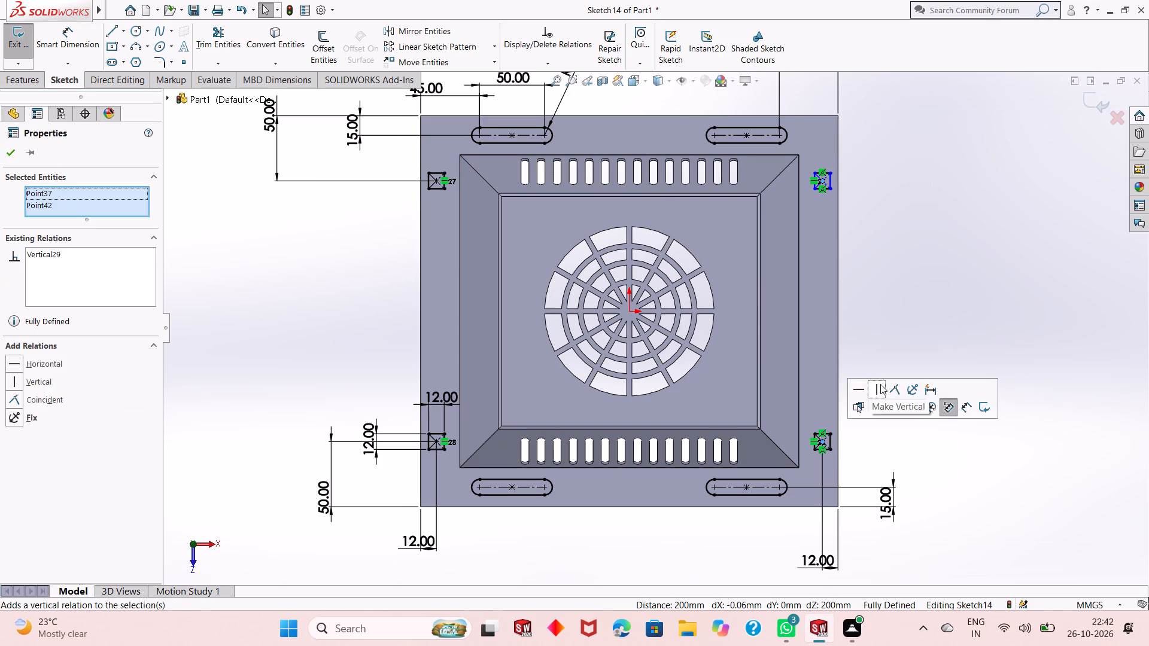
left_click(10, 156)
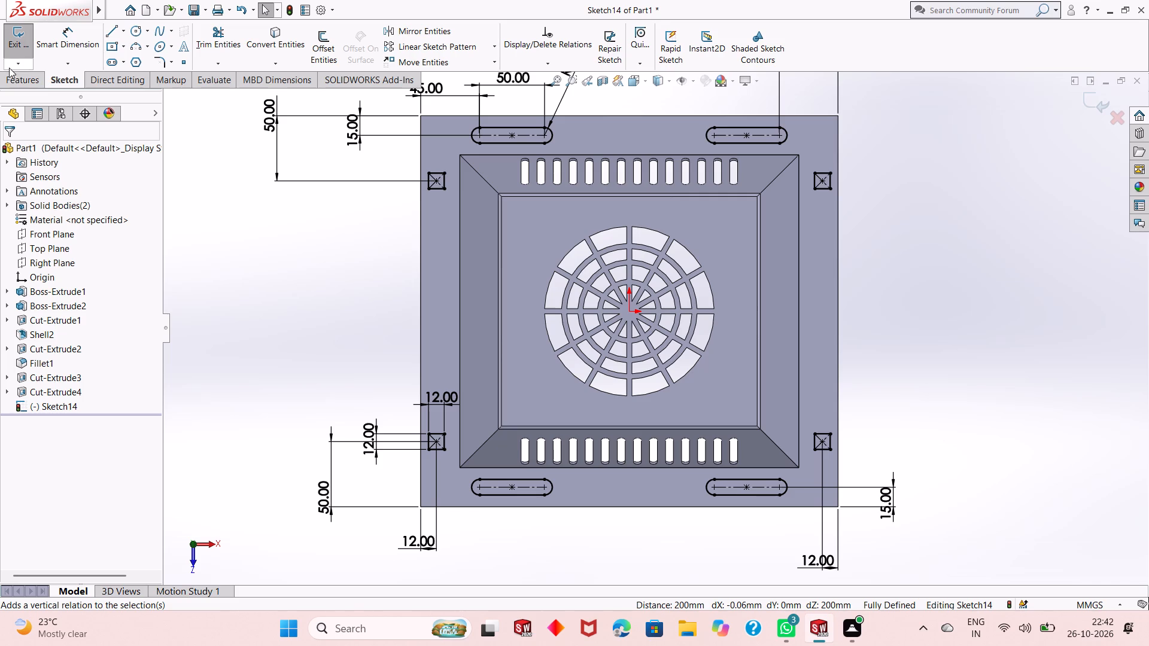
Cut-extrude the four slots and four squares through the flange with a 2 mm blind depth.
left_click(40, 83)
left_click(215, 52)
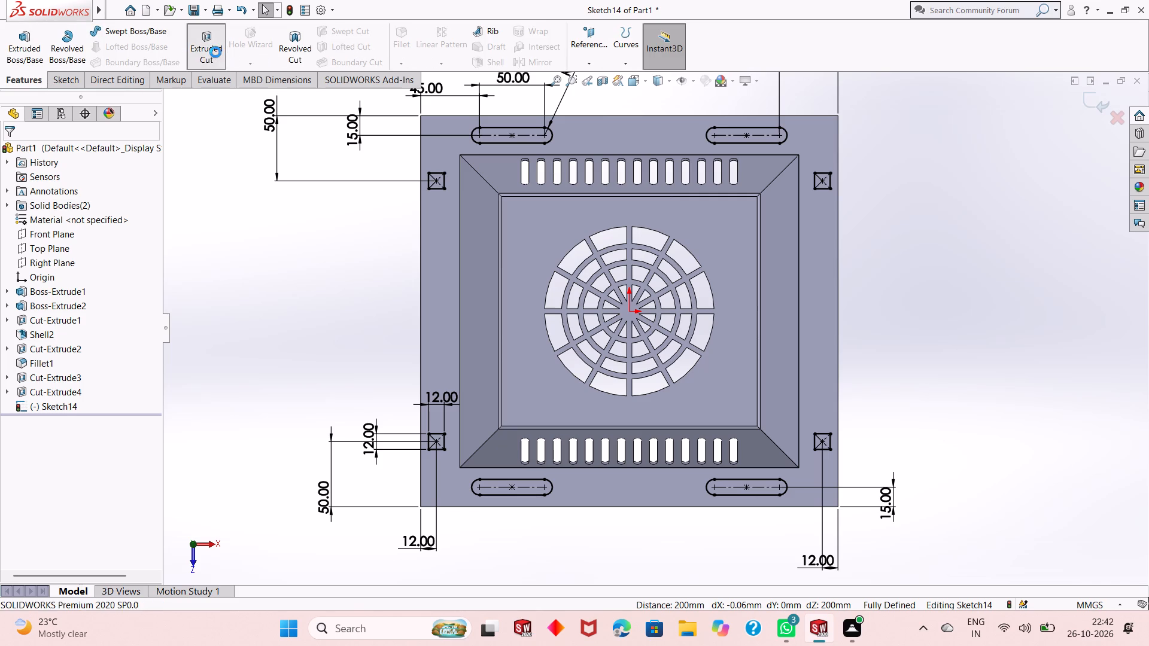
left_click(5, 150)
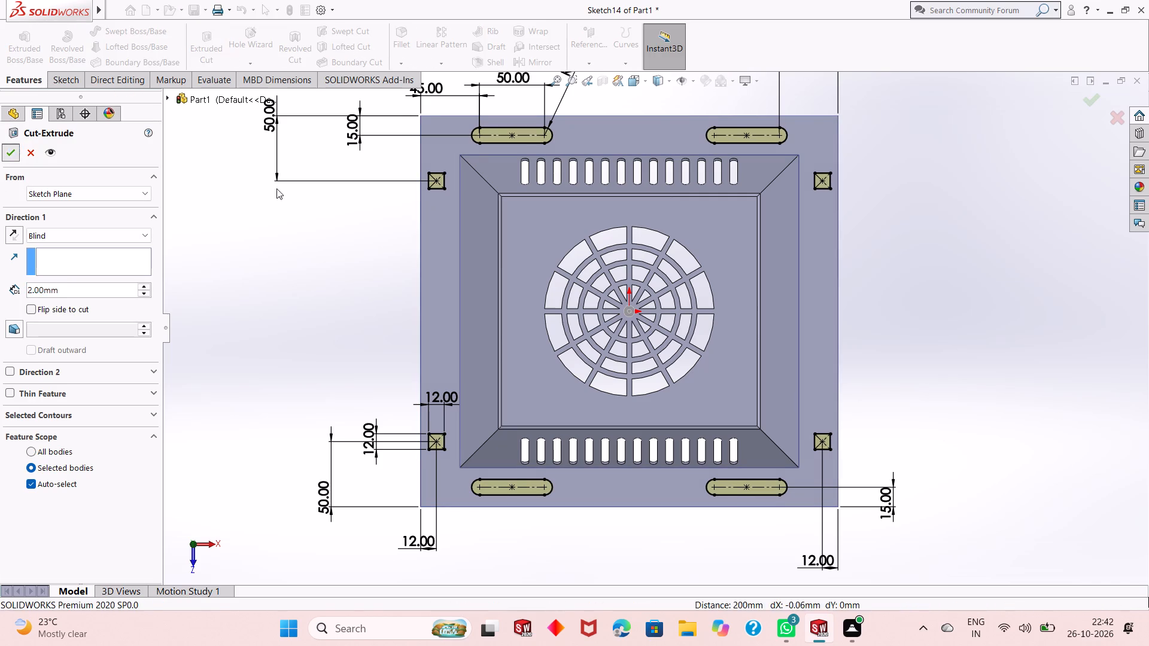
left_click(881, 310)
scroll(808, 434, "up", 1)
middle_click_drag(808, 434, 735, 318)
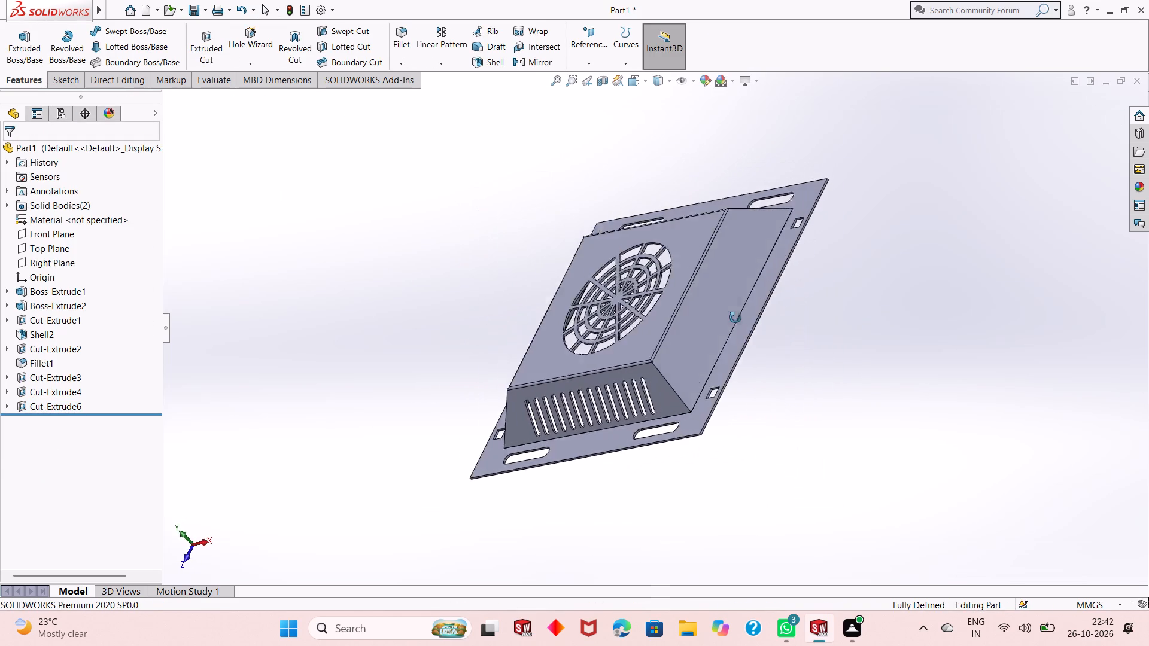
Start a sketch on the housing's flat front face around the circular grille, viewed face-on.
middle_click_drag(735, 318, 724, 358)
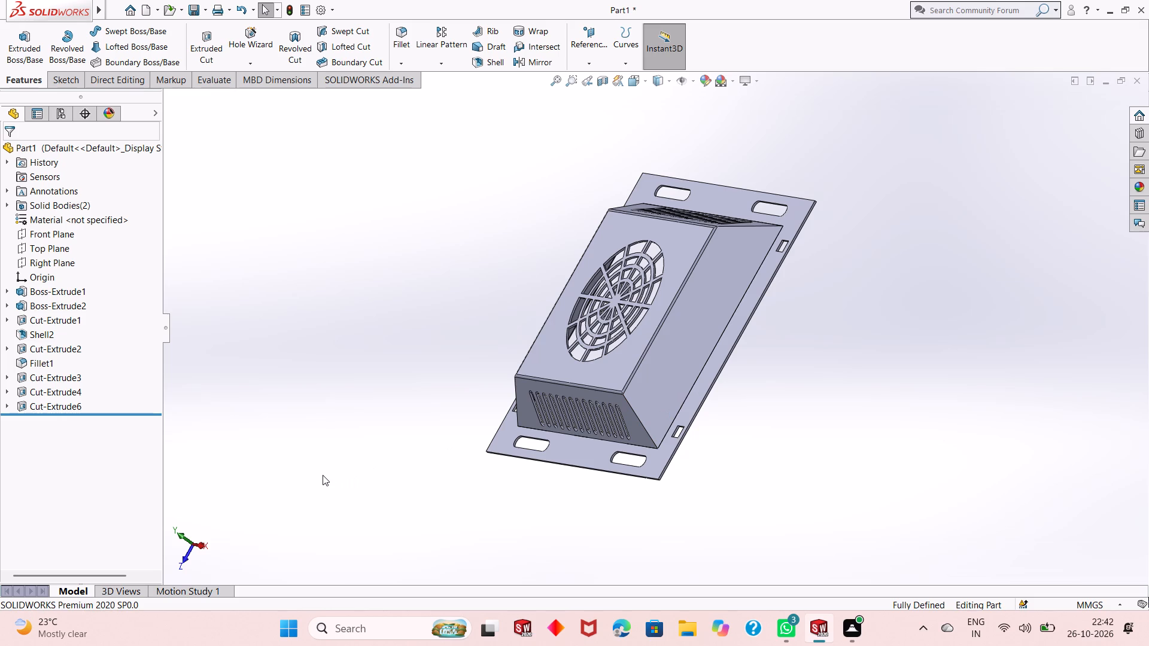
middle_click_drag(534, 452, 607, 418)
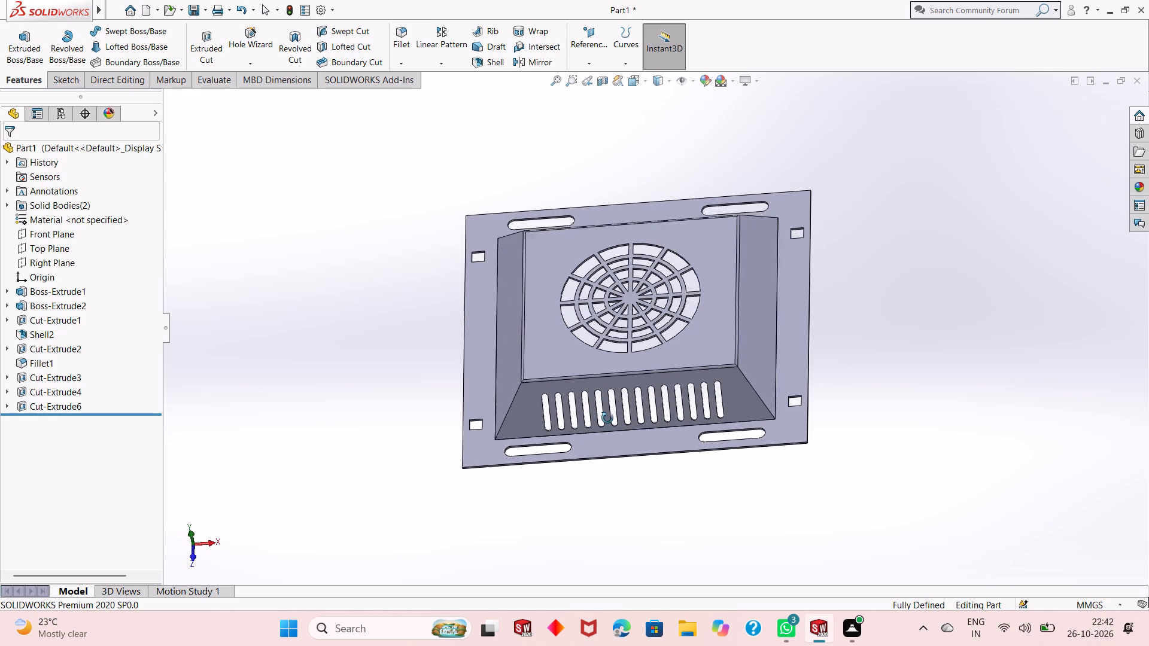
middle_click_drag(607, 418, 609, 433)
scroll(546, 408, "down", 3)
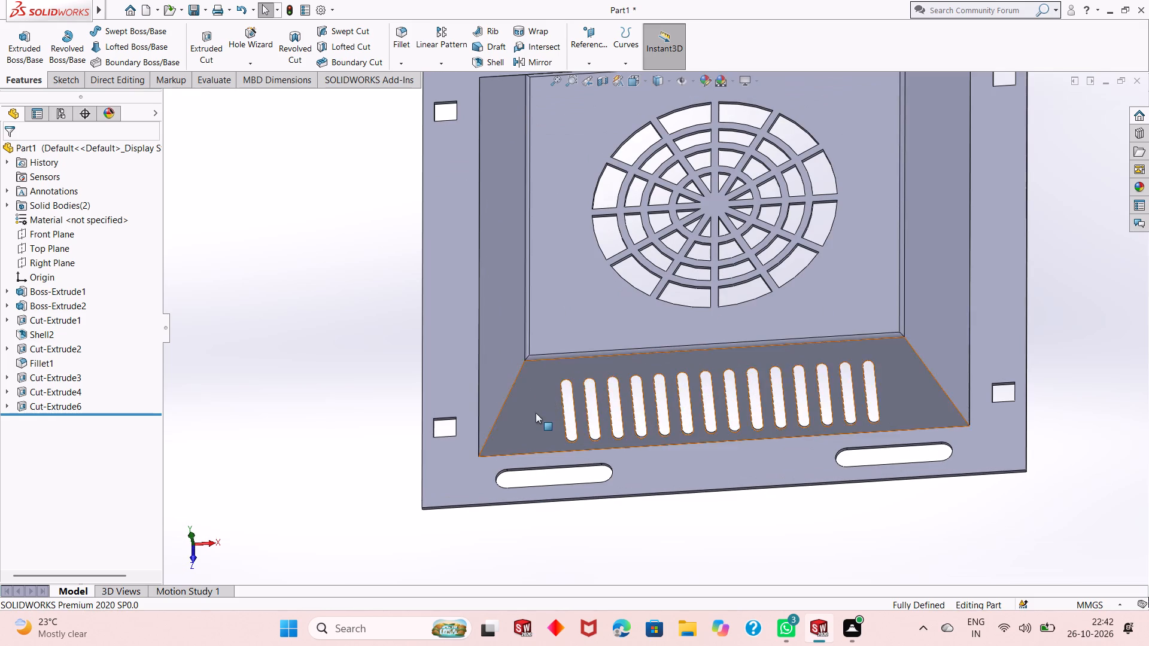
scroll(536, 415, "up", 2)
left_click(606, 319)
left_click(658, 288)
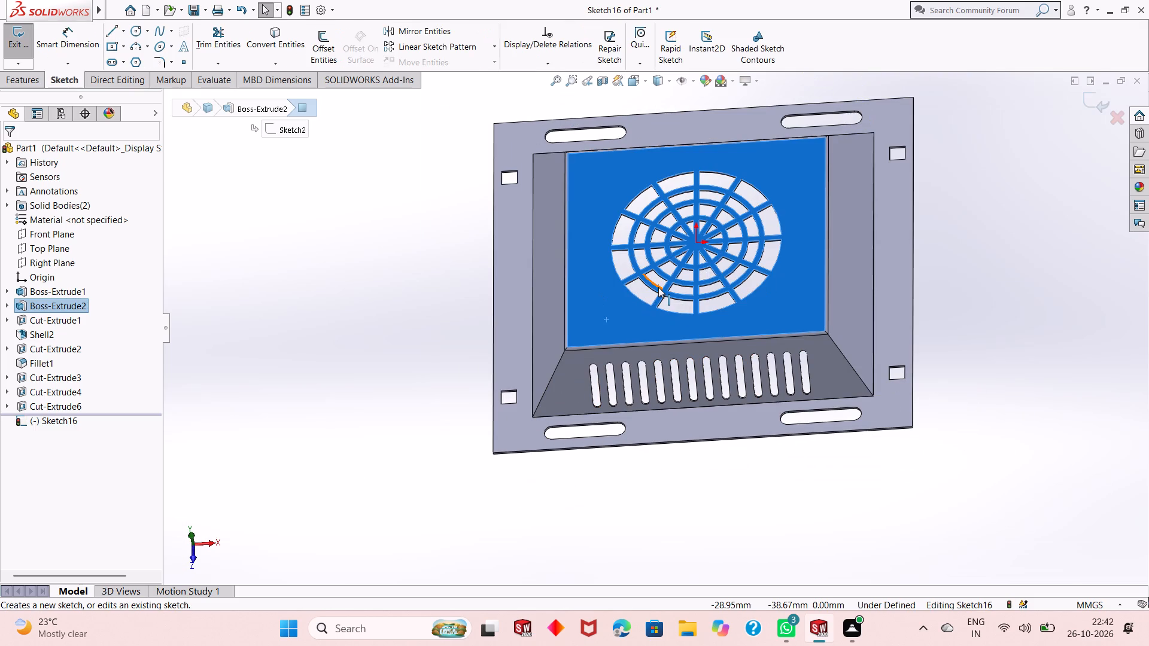
key("ctrl+8")
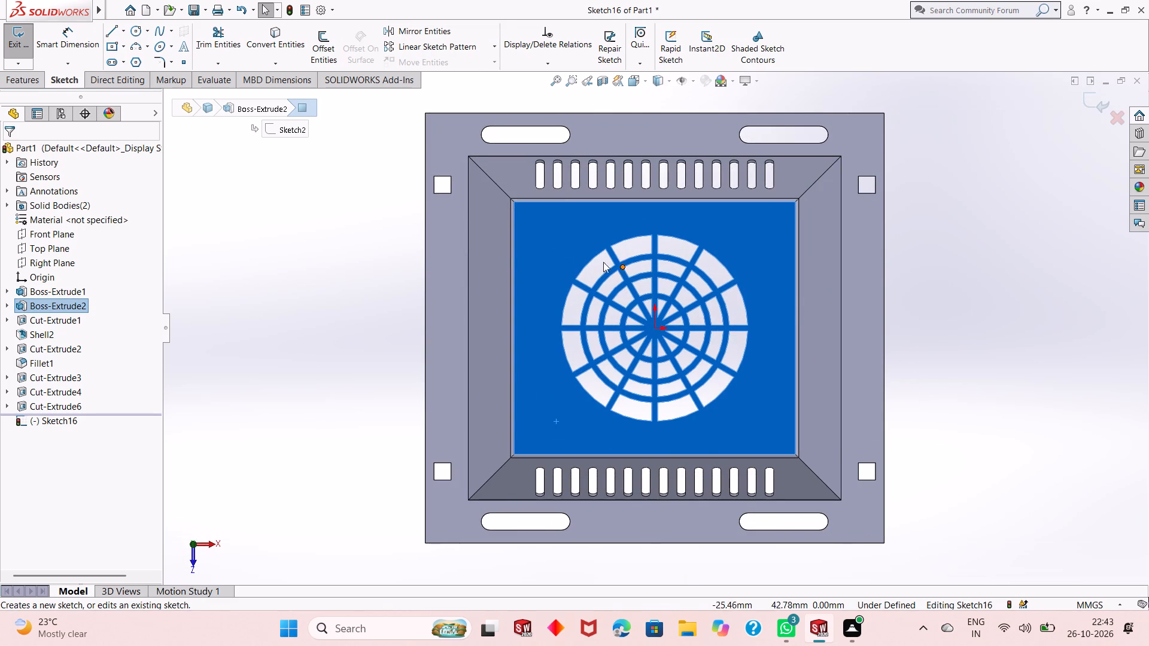
left_click(264, 255)
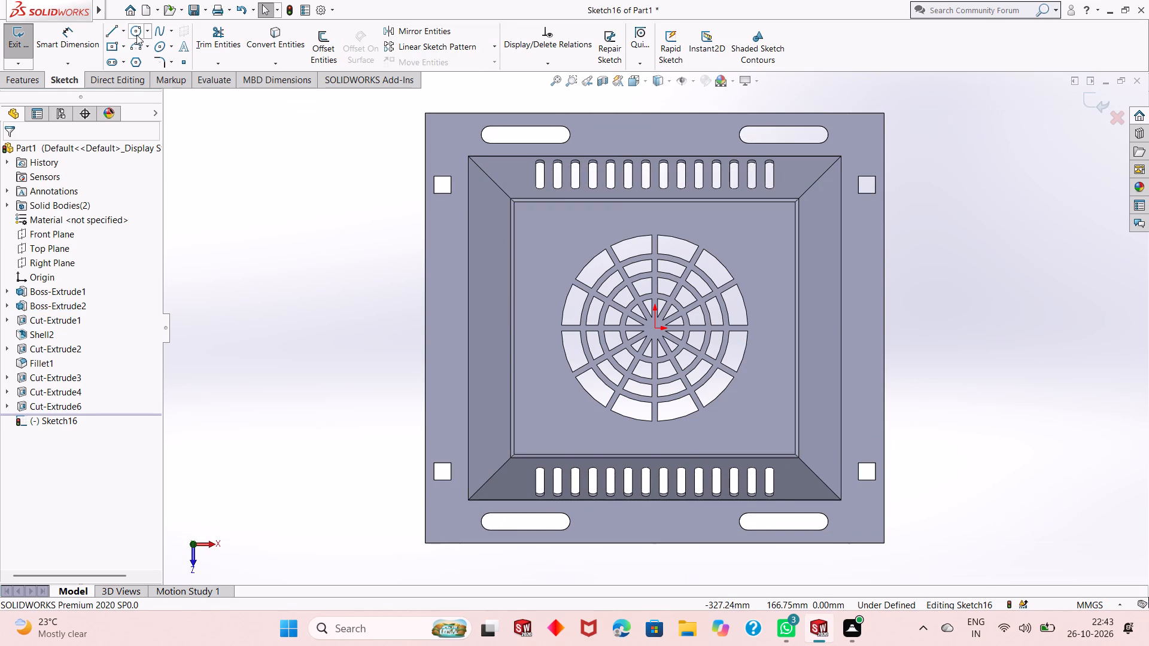
Sketch four circles near the grille face's corners: upper-left and upper-right about 13 mm, lower-right about 17 mm, lower-left about 19 mm in diameter.
left_click(136, 35)
left_click(537, 230)
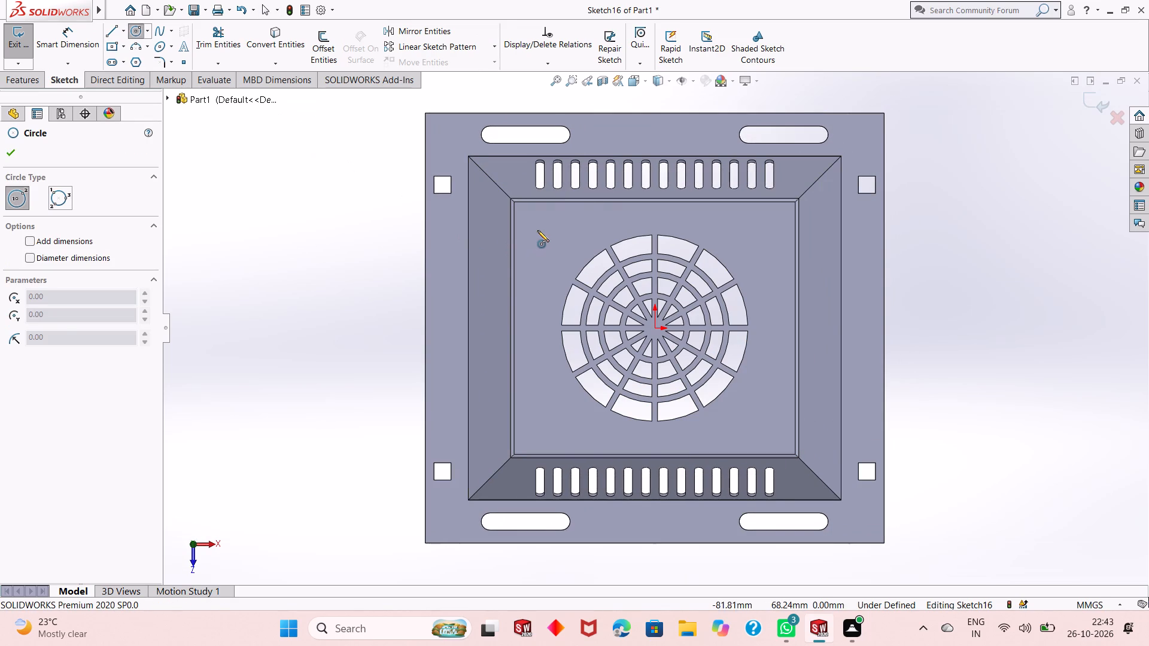
left_click(542, 223)
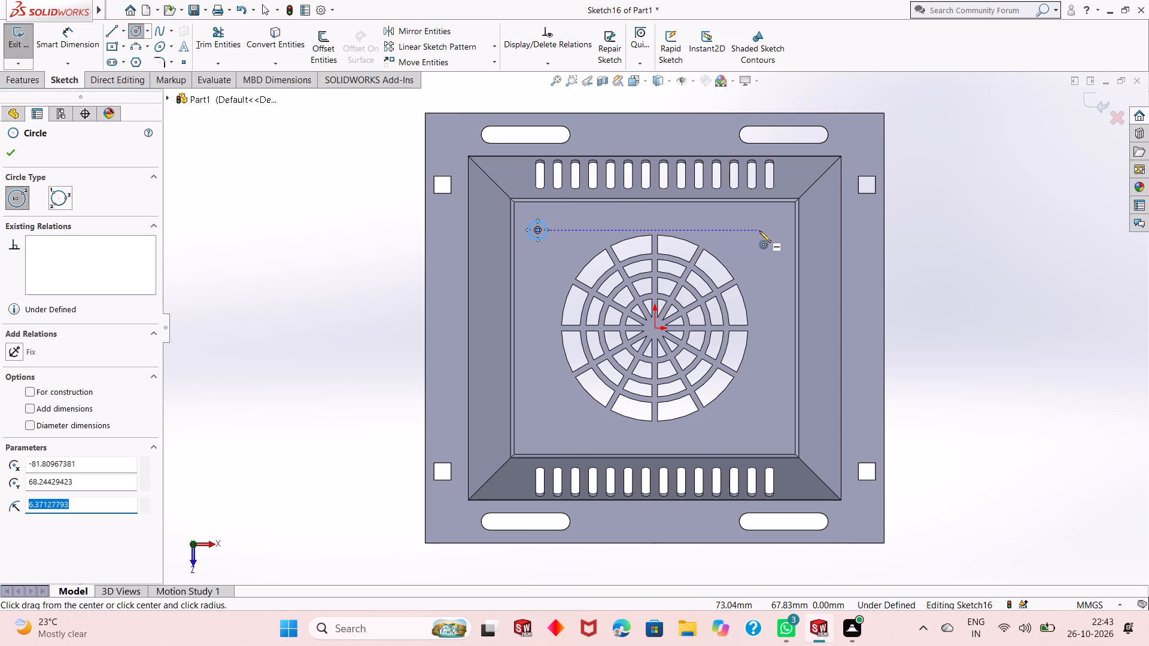
left_click(759, 231)
left_click(762, 221)
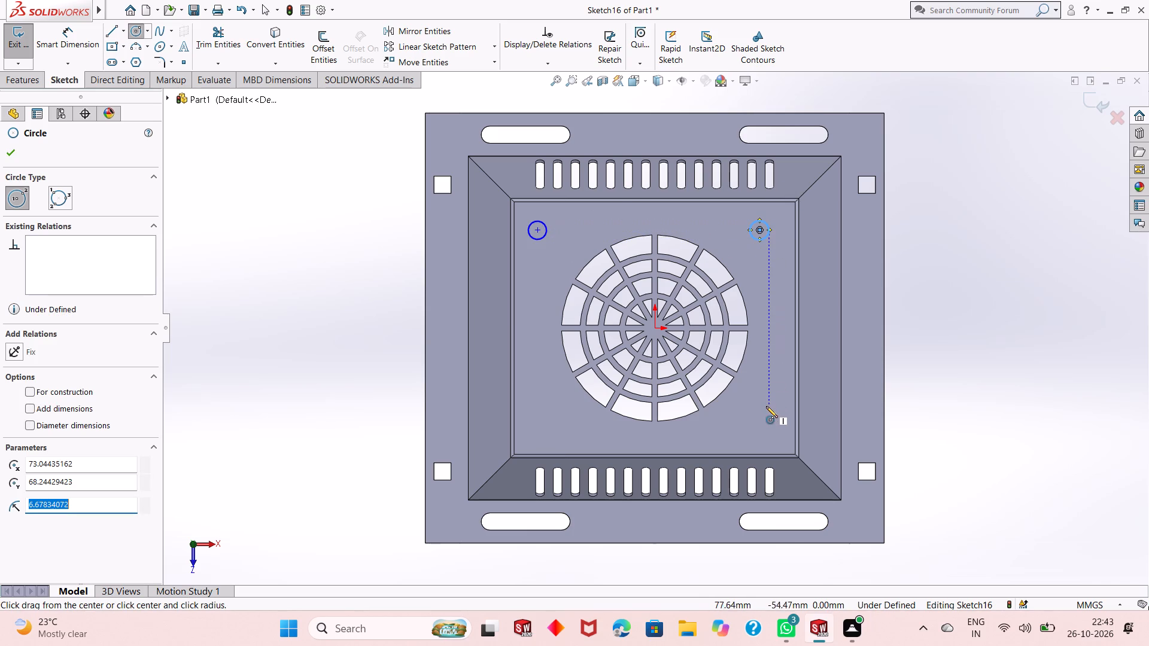
left_click(762, 405)
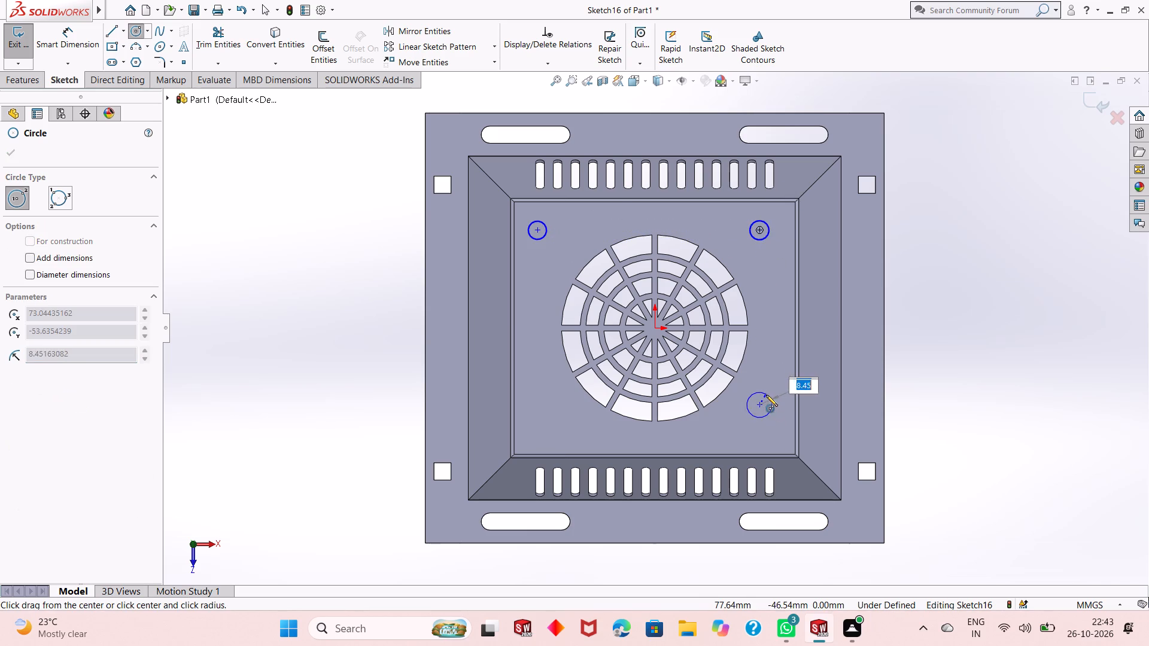
left_click(766, 395)
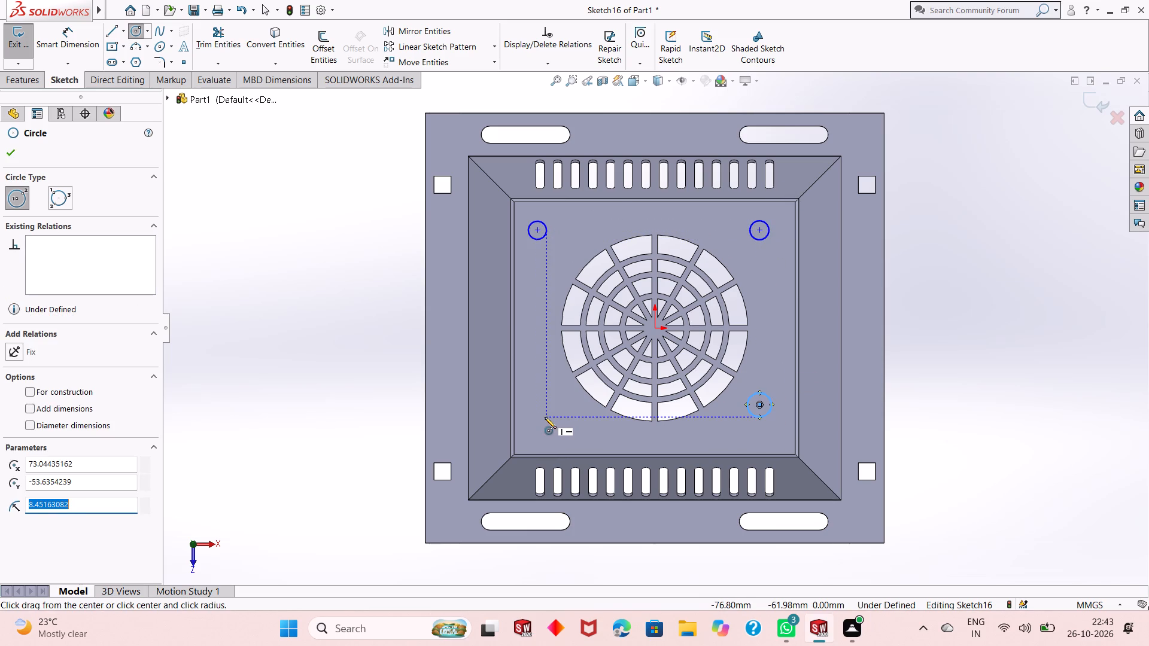
left_click(537, 415)
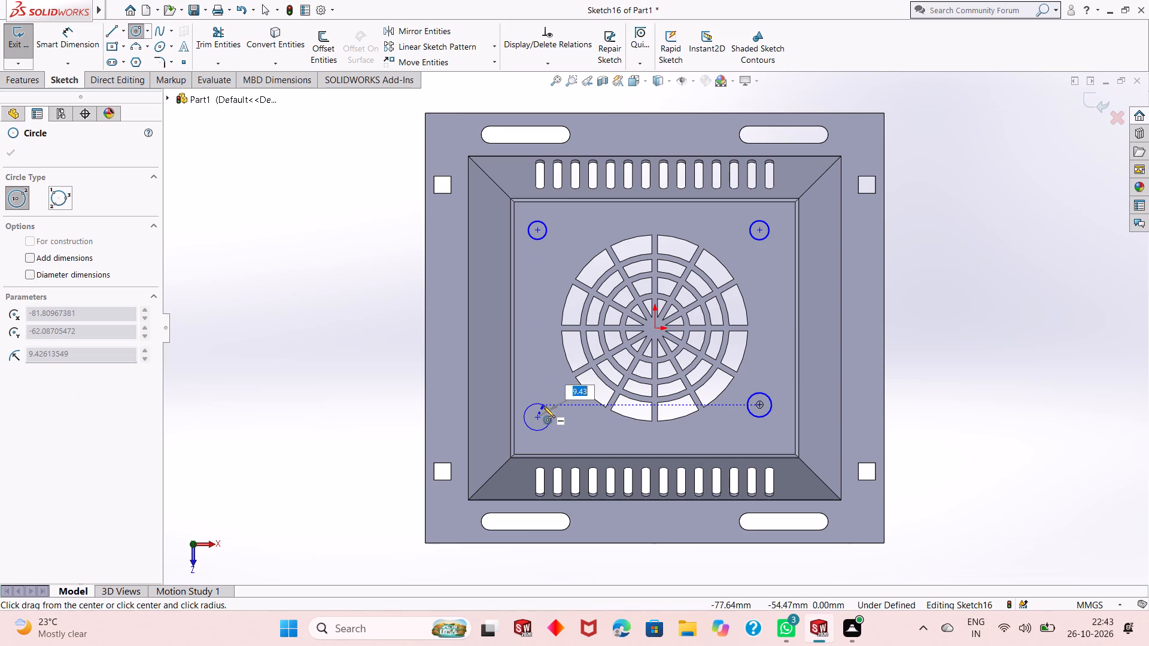
left_click(543, 406)
right_click(247, 180)
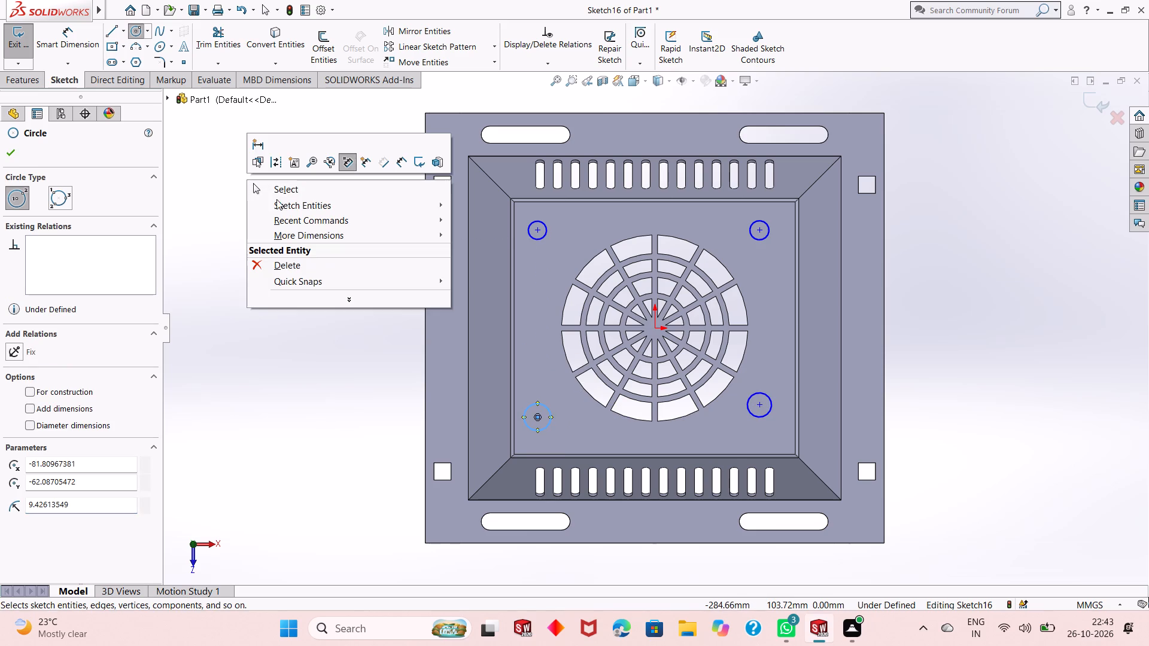
left_click(281, 194)
Dimension the upper-left corner circle with a diameter of 10 mm.
left_click(84, 44)
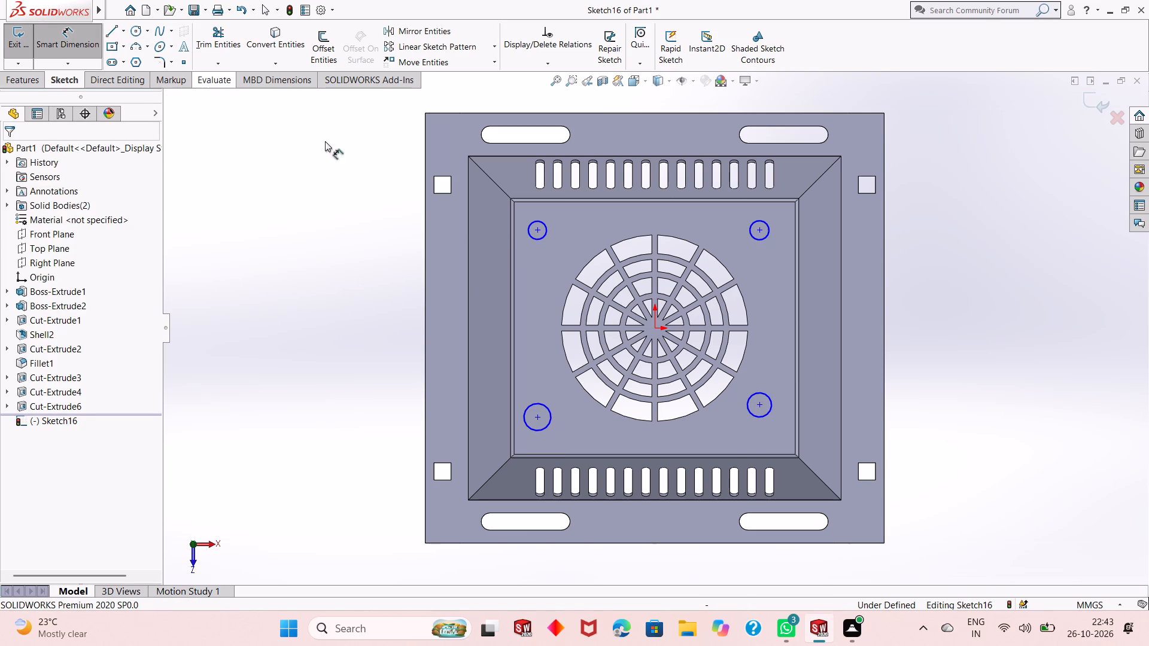
left_click(528, 231)
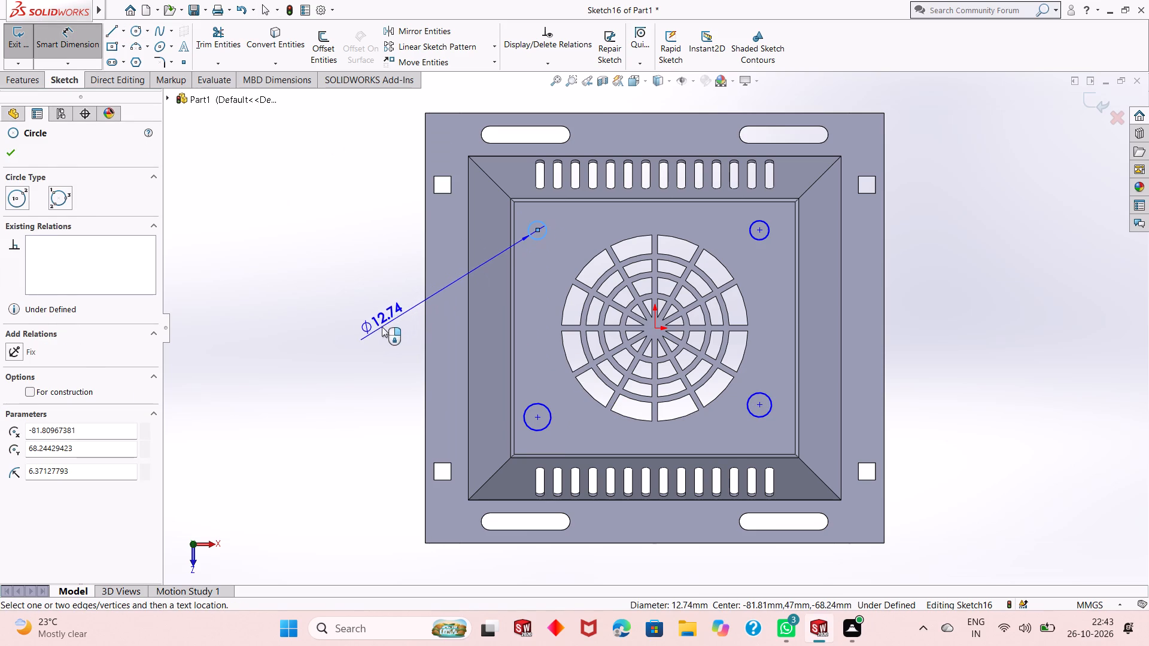
left_click(379, 328)
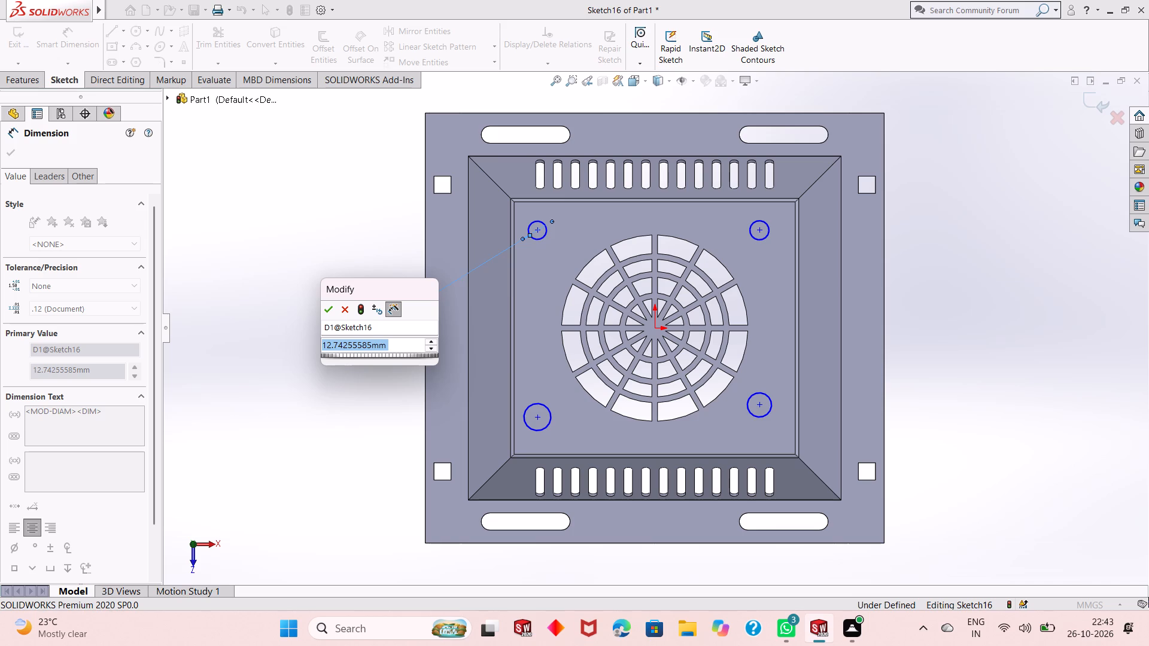
type("10")
key("Return")
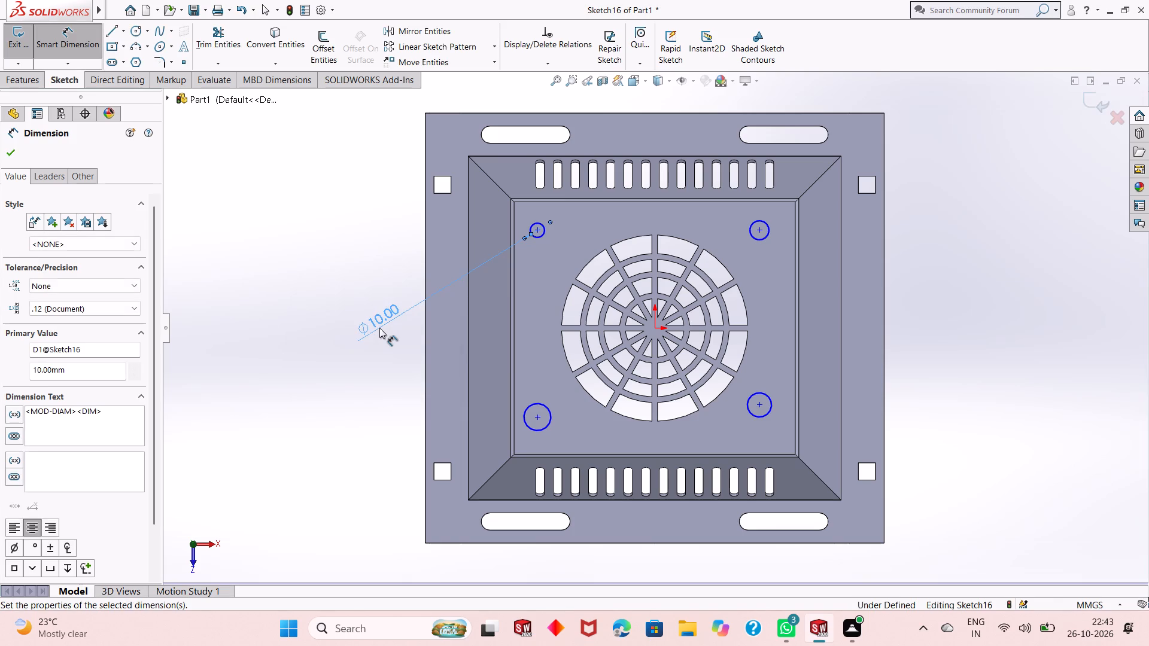
right_click(205, 180)
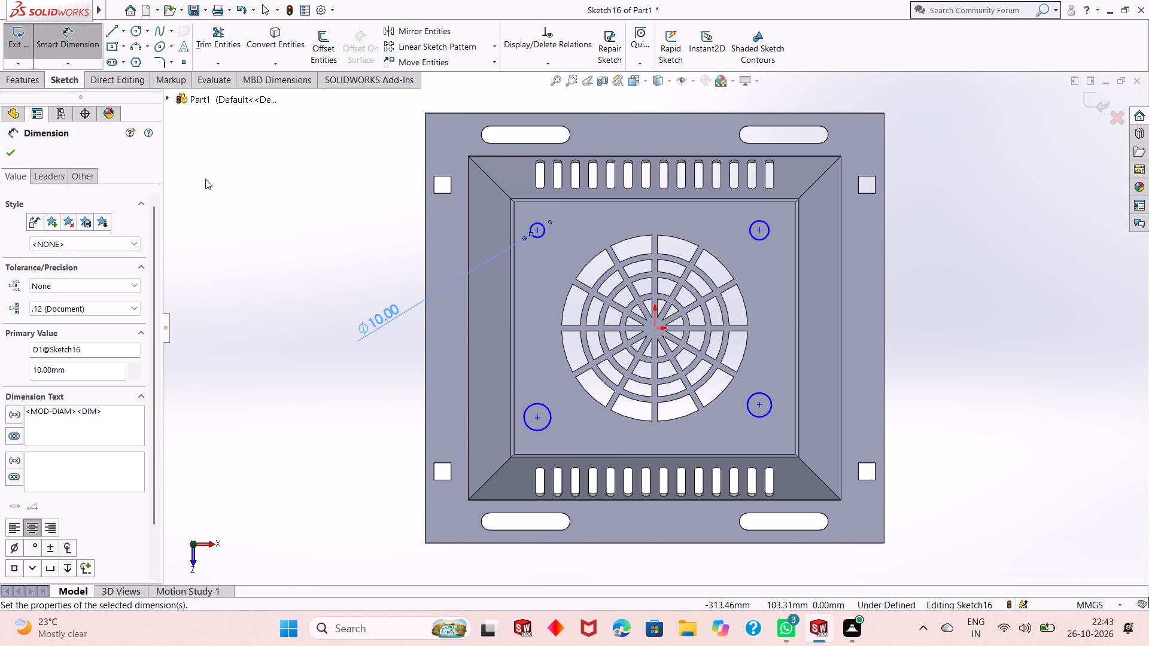
left_click(226, 223)
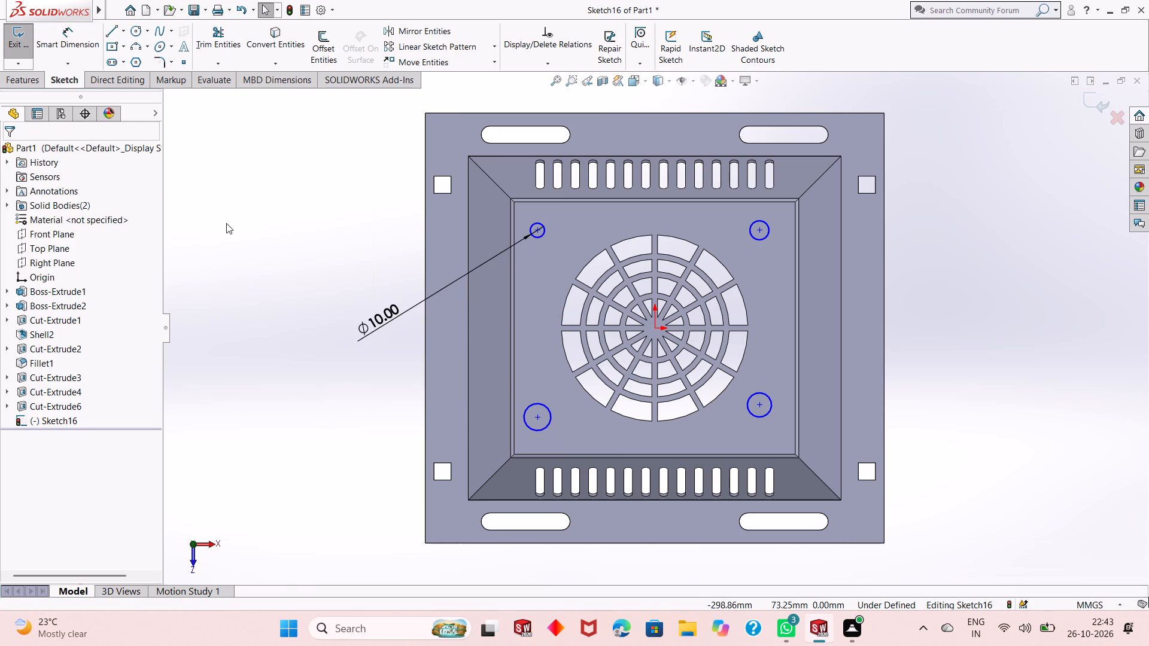
Make the other three corner circles equal in size to the 10 mm upper-left circle.
scroll(572, 259, "down", 2)
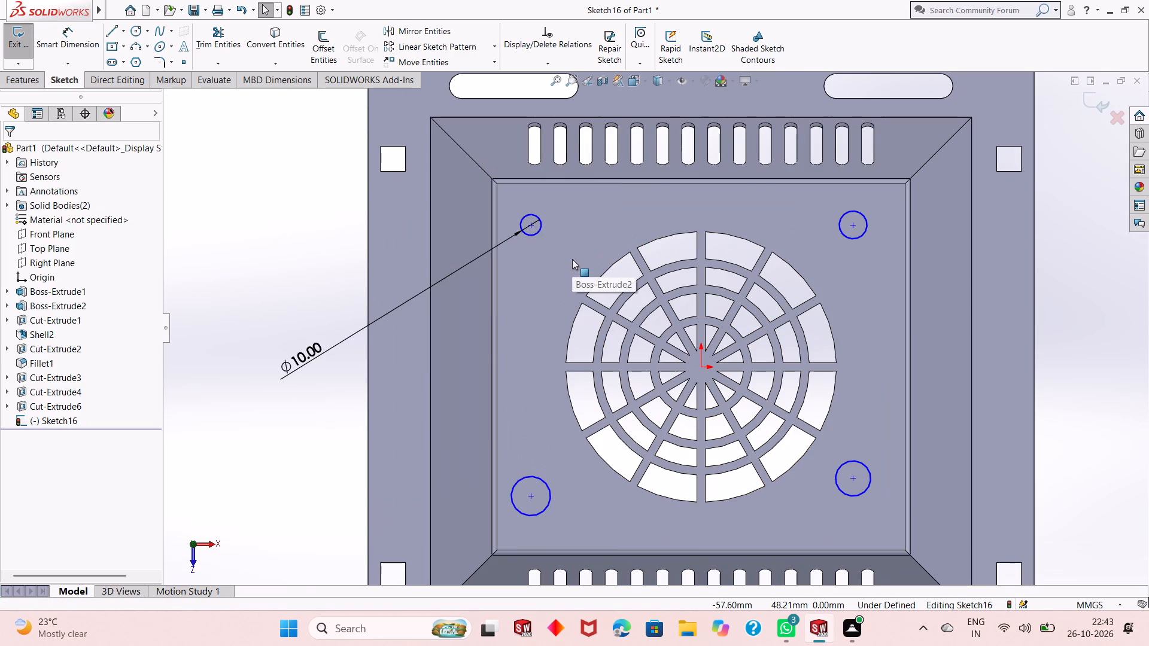
left_click(539, 235)
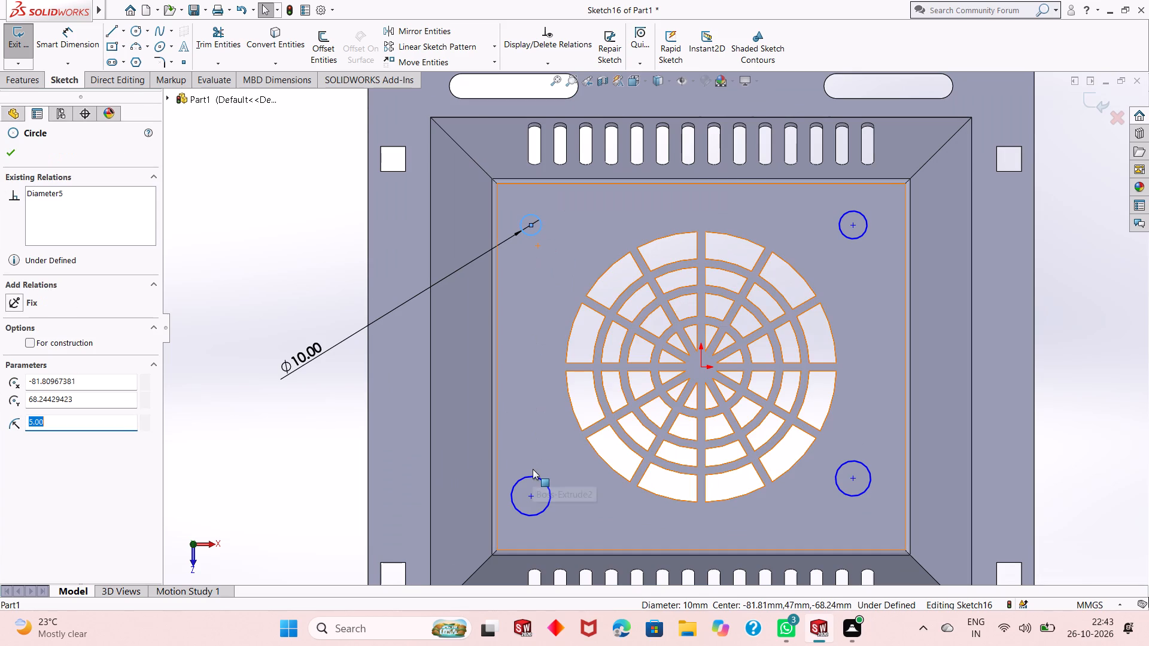
left_click(533, 477, "ctrl")
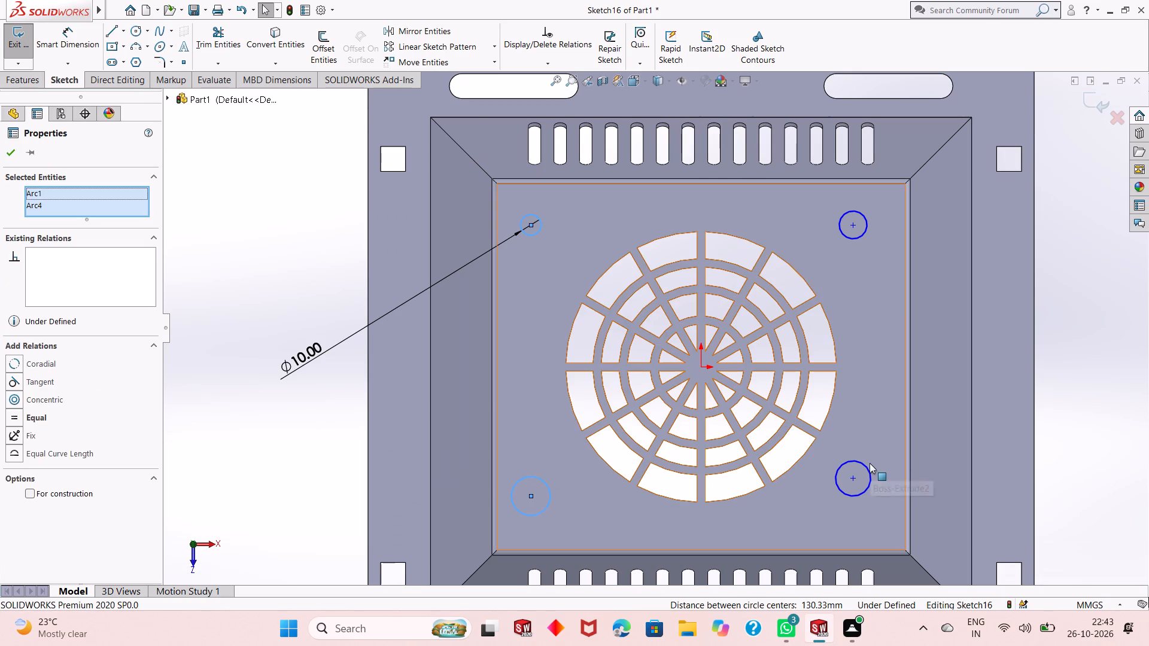
left_click(861, 466, "ctrl")
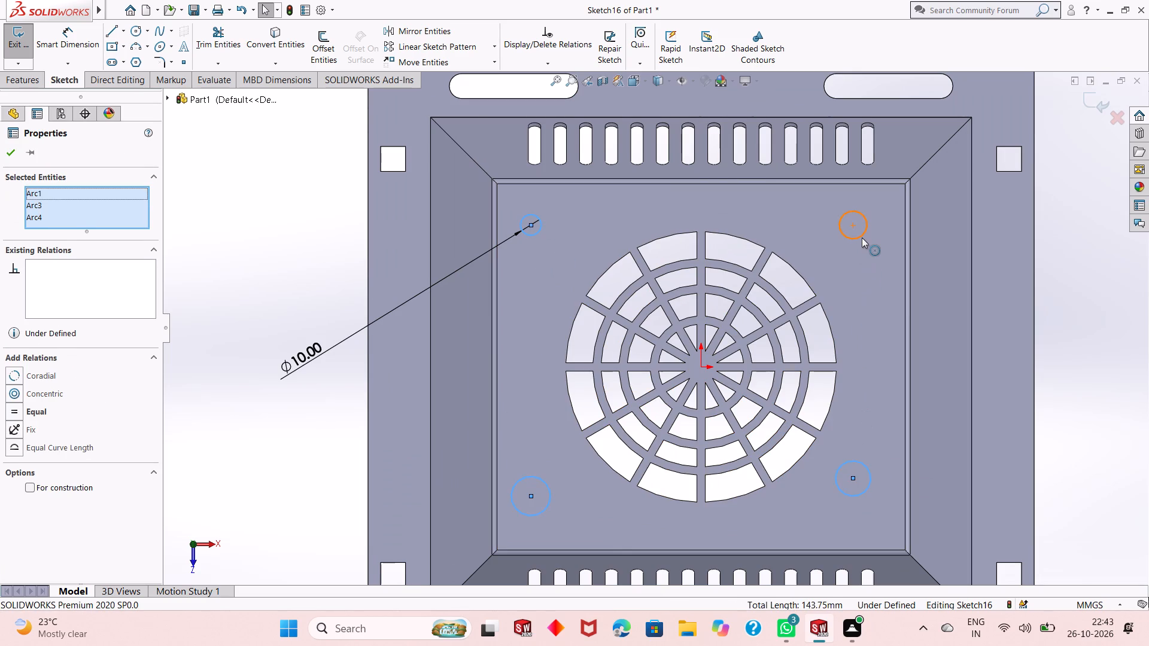
left_click(862, 237, "ctrl")
left_click(934, 190)
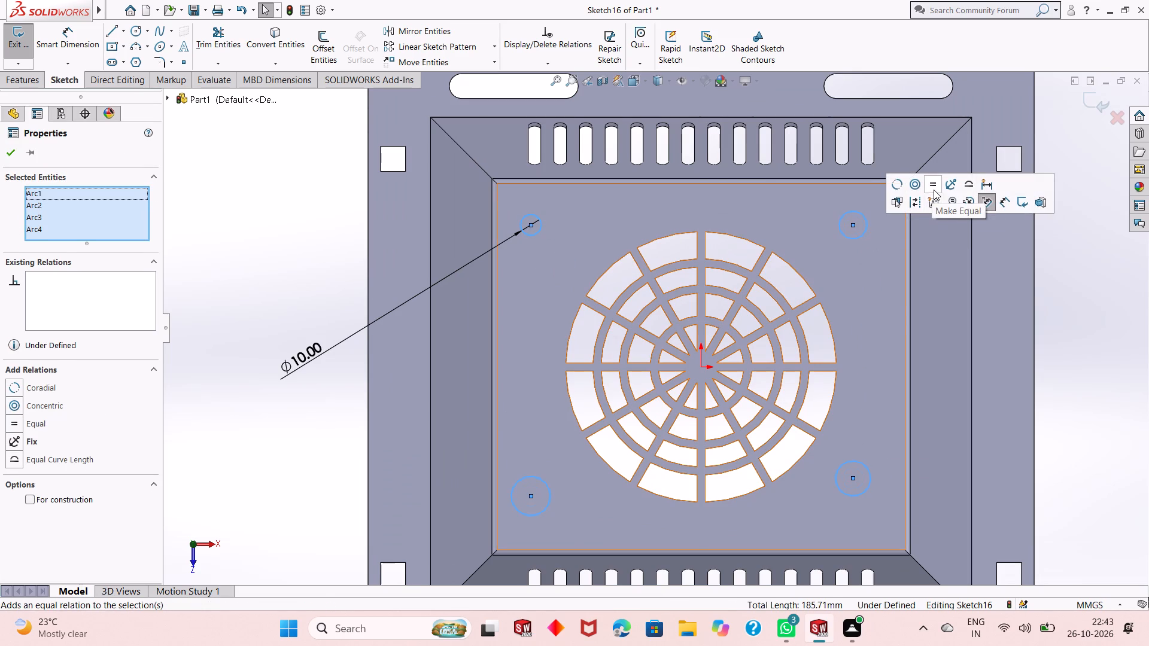
left_click(8, 153)
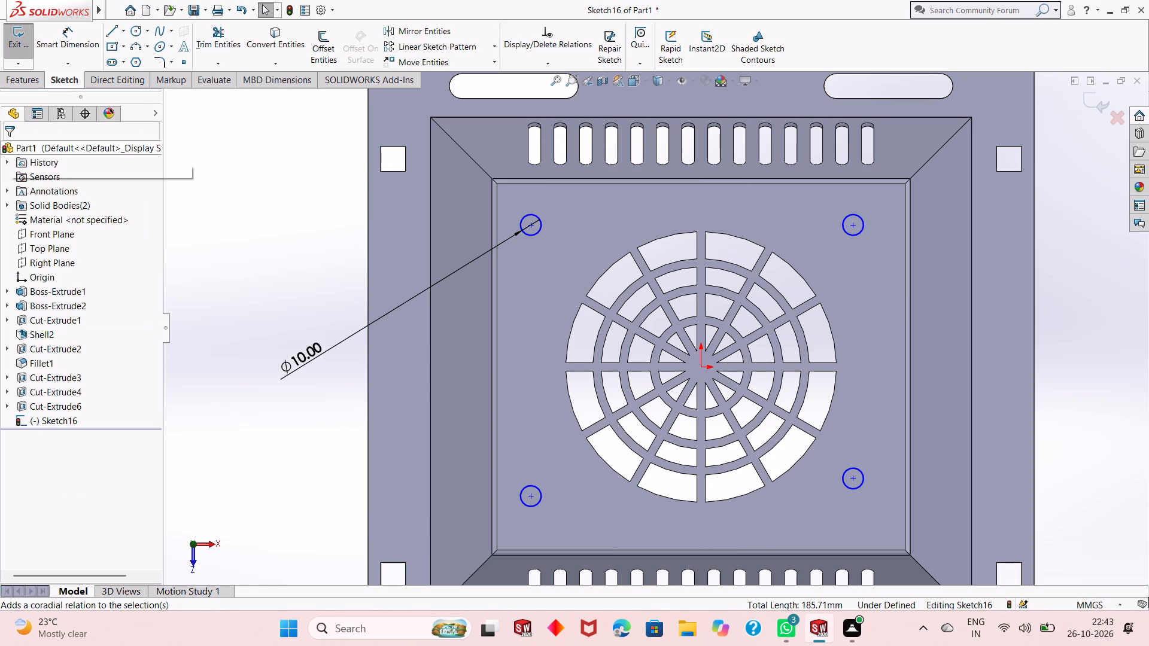
Set the horizontal distance between the two upper circles' centres to 160 mm.
left_click(77, 36)
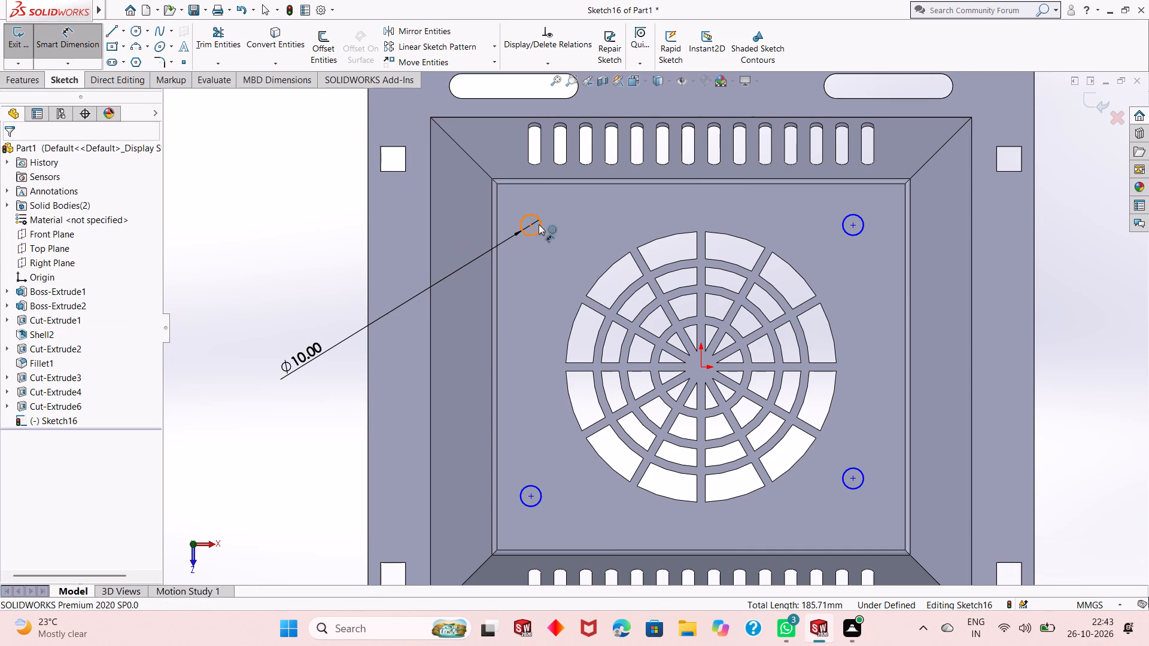
left_click(530, 225)
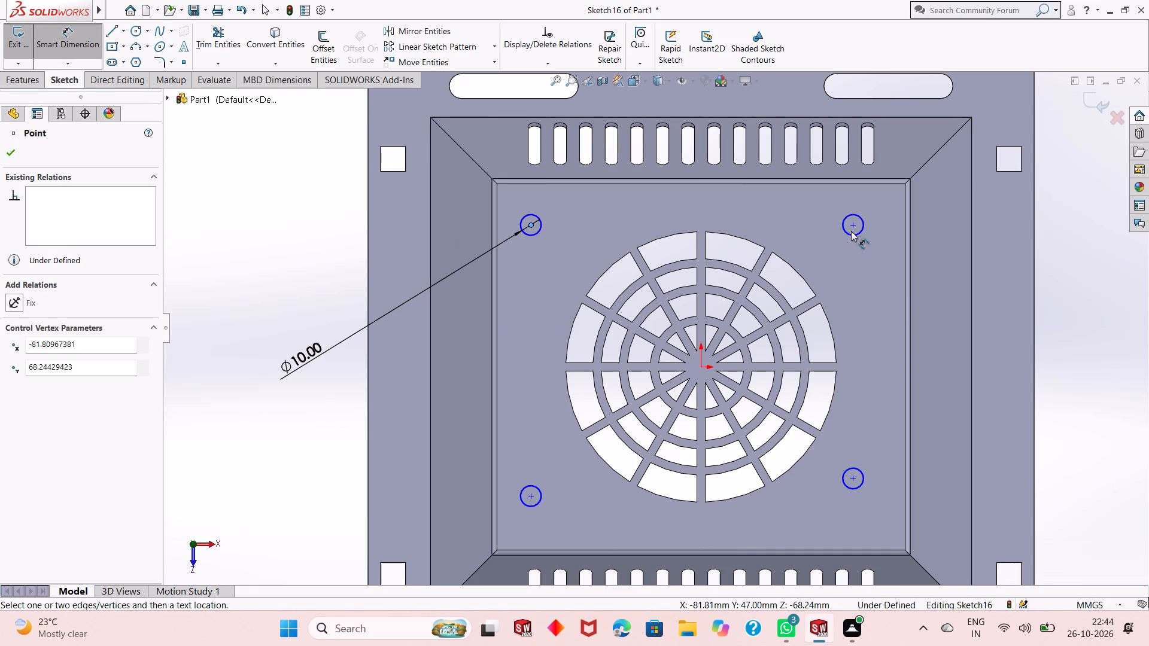
left_click(852, 228)
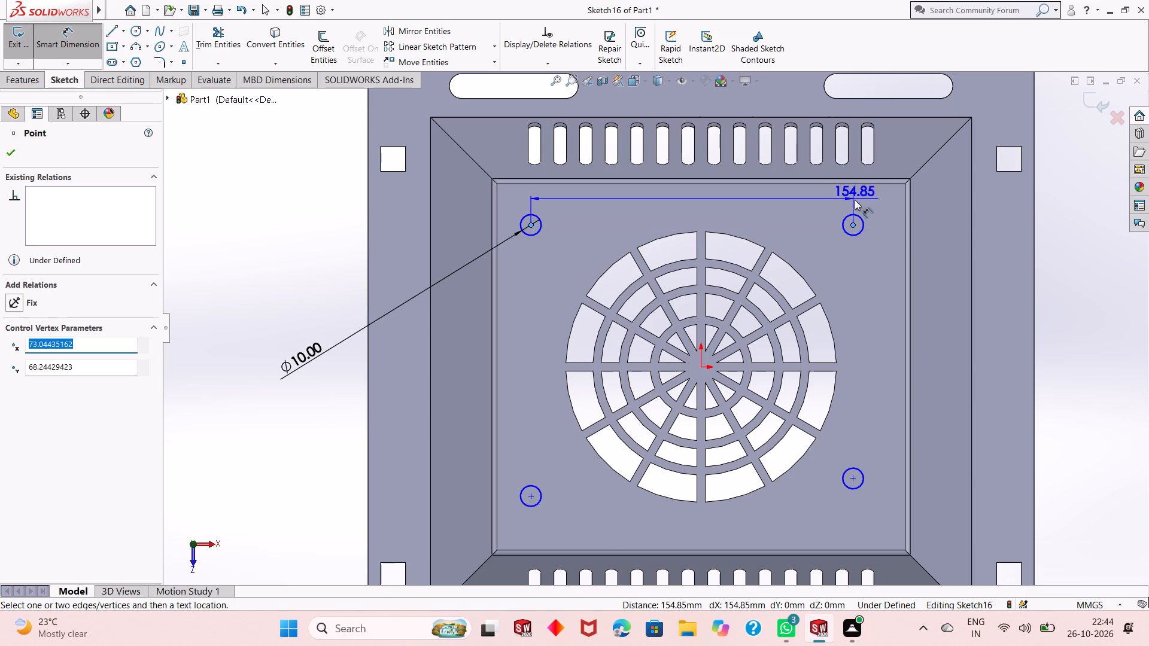
scroll(858, 202, "up", 3)
left_click(750, 128)
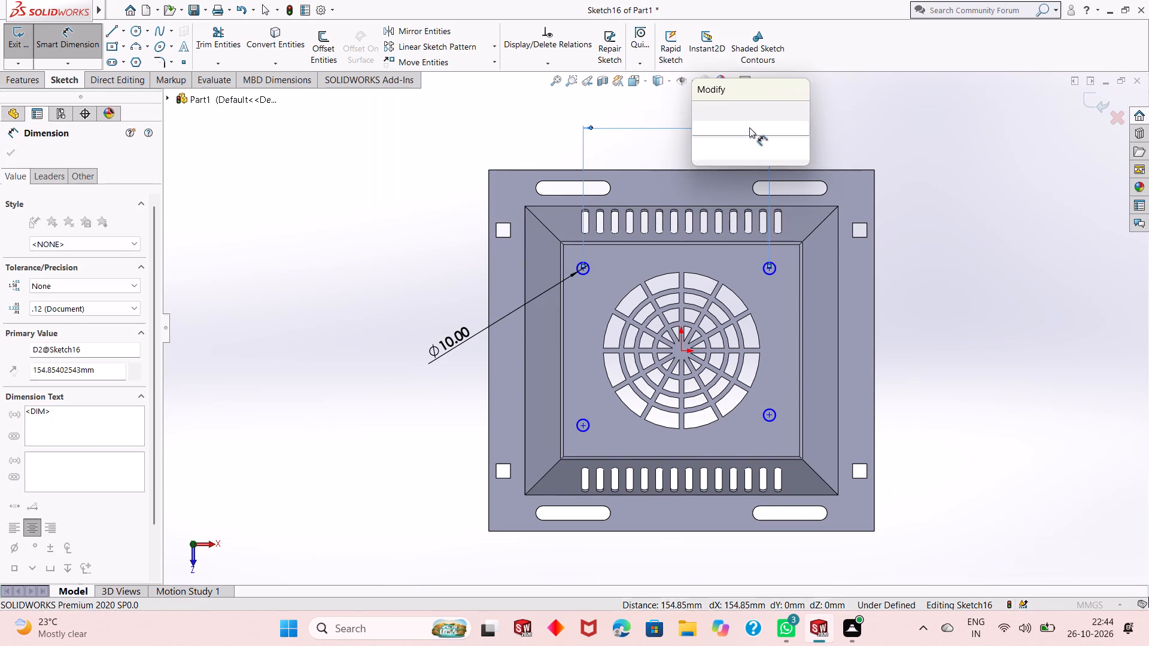
type("160")
key("Return")
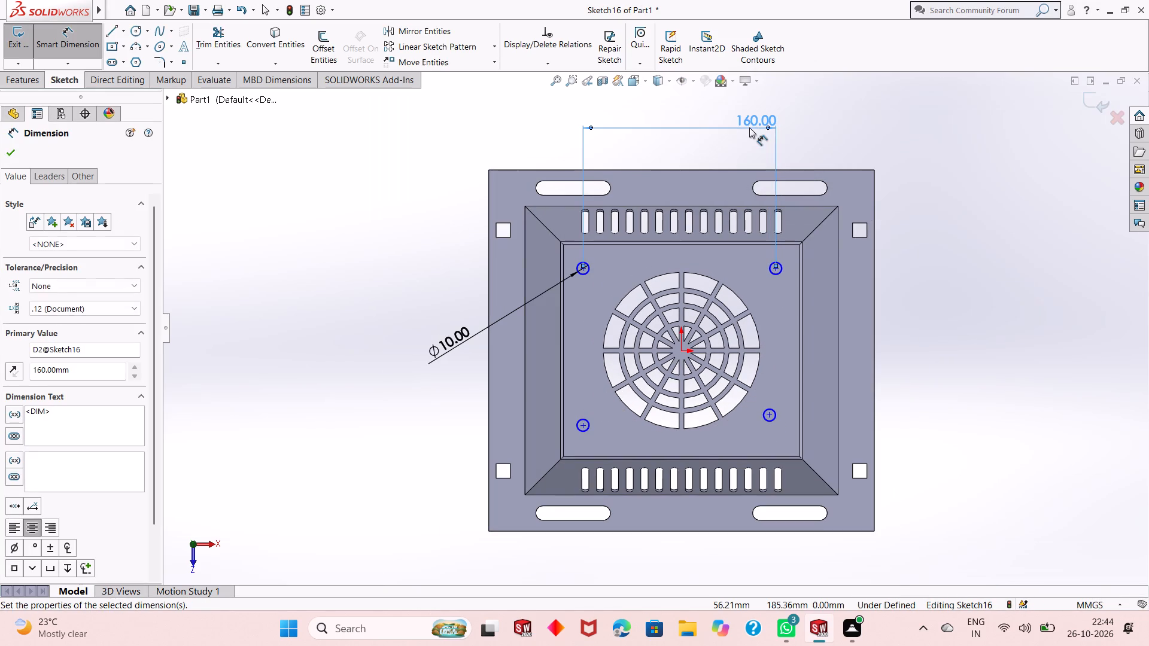
Set the vertical distance between the upper-right and lower-right circles' centres to 140 mm.
left_click(774, 270)
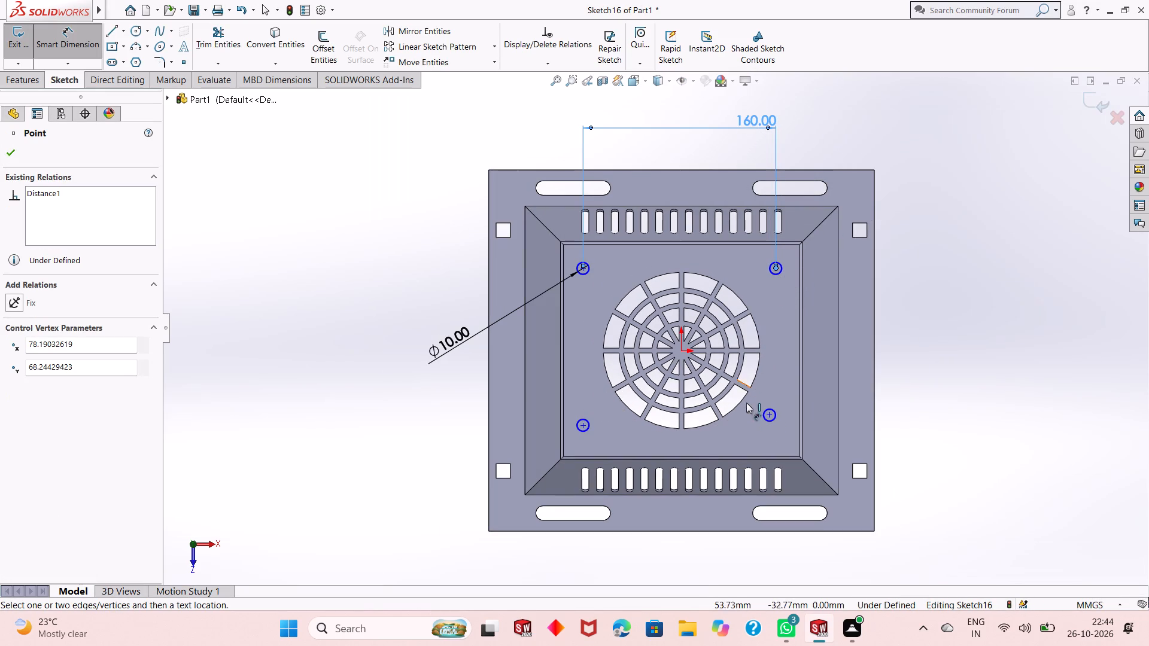
left_click(768, 414)
left_click(951, 365)
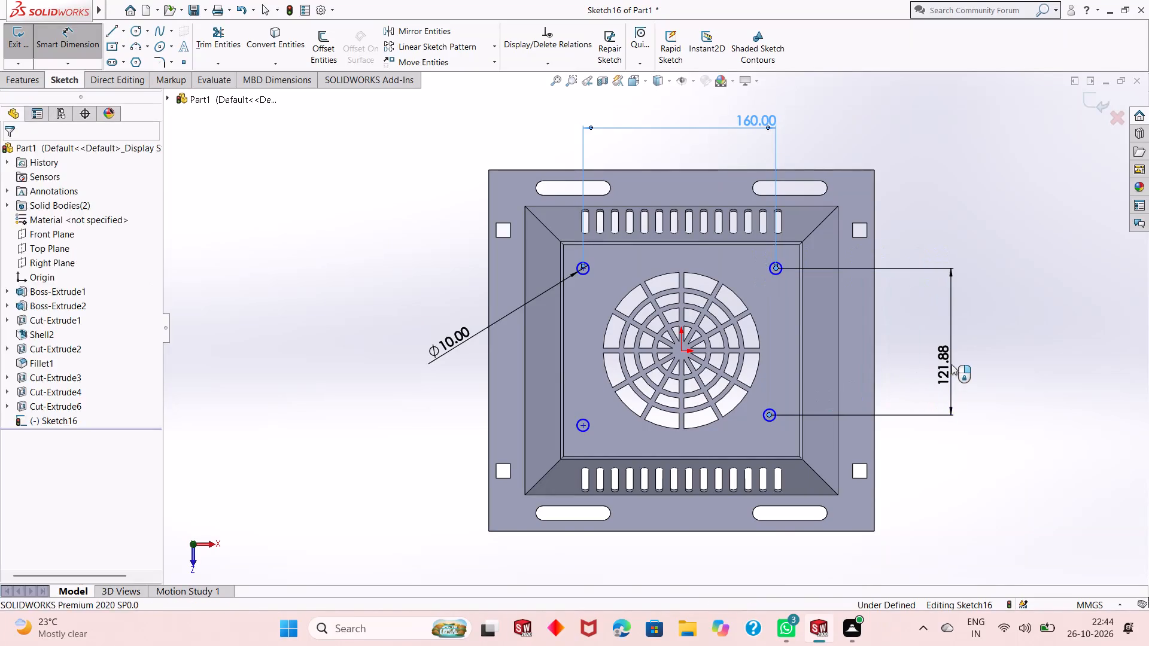
type("140")
key("Return")
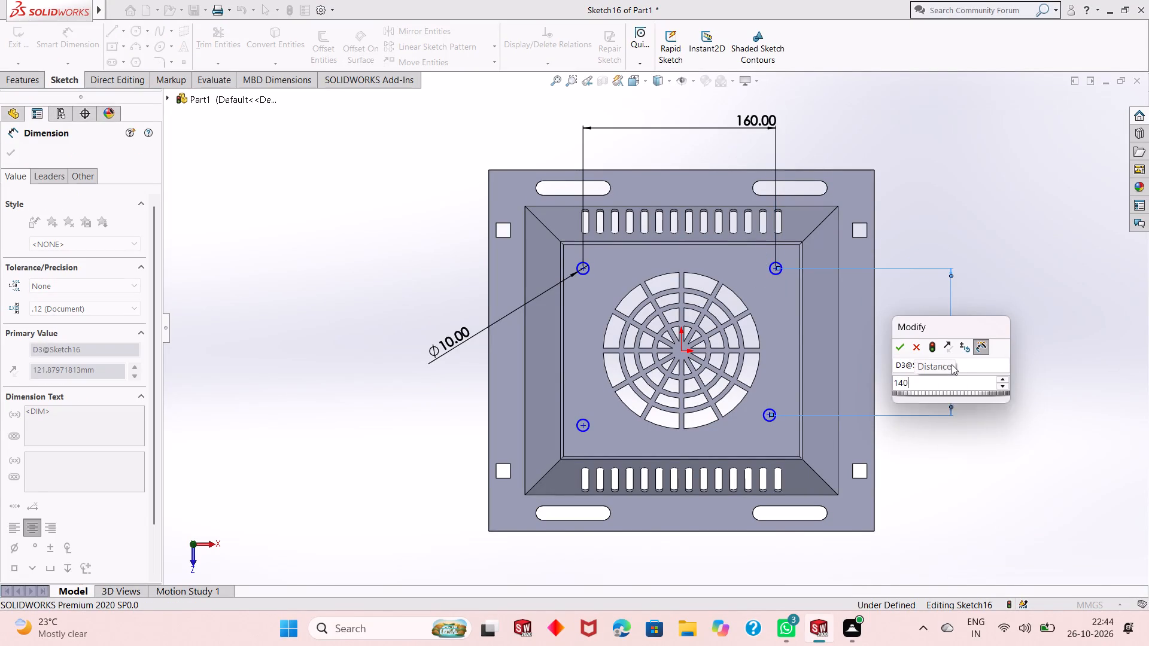
right_click(946, 185)
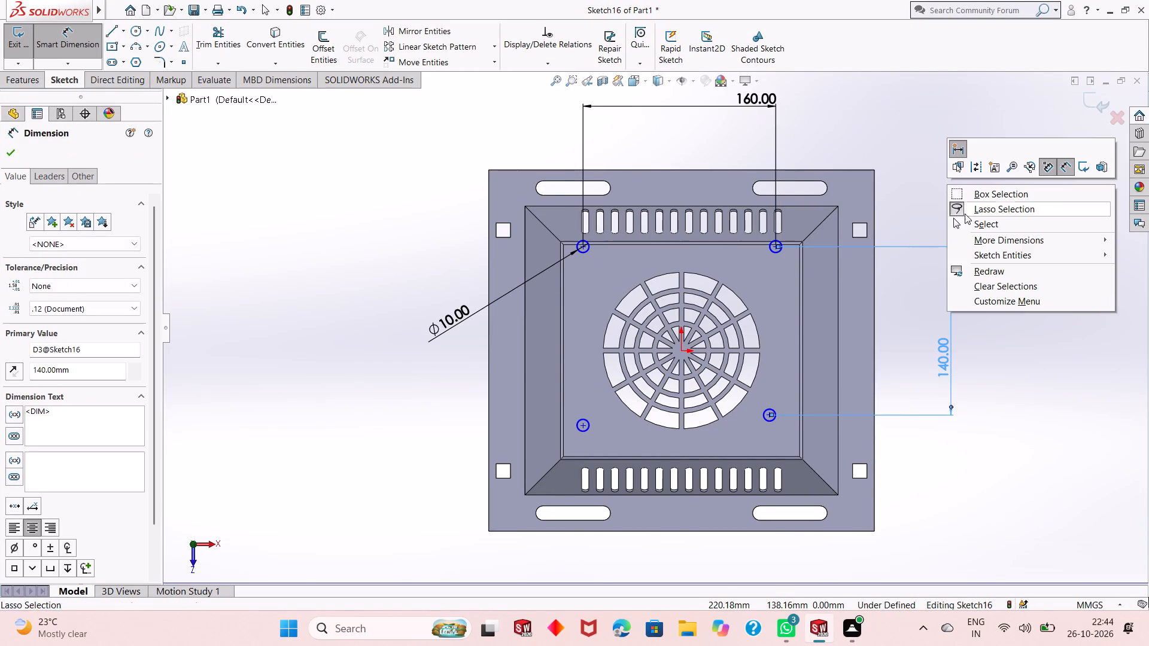
left_click(965, 223)
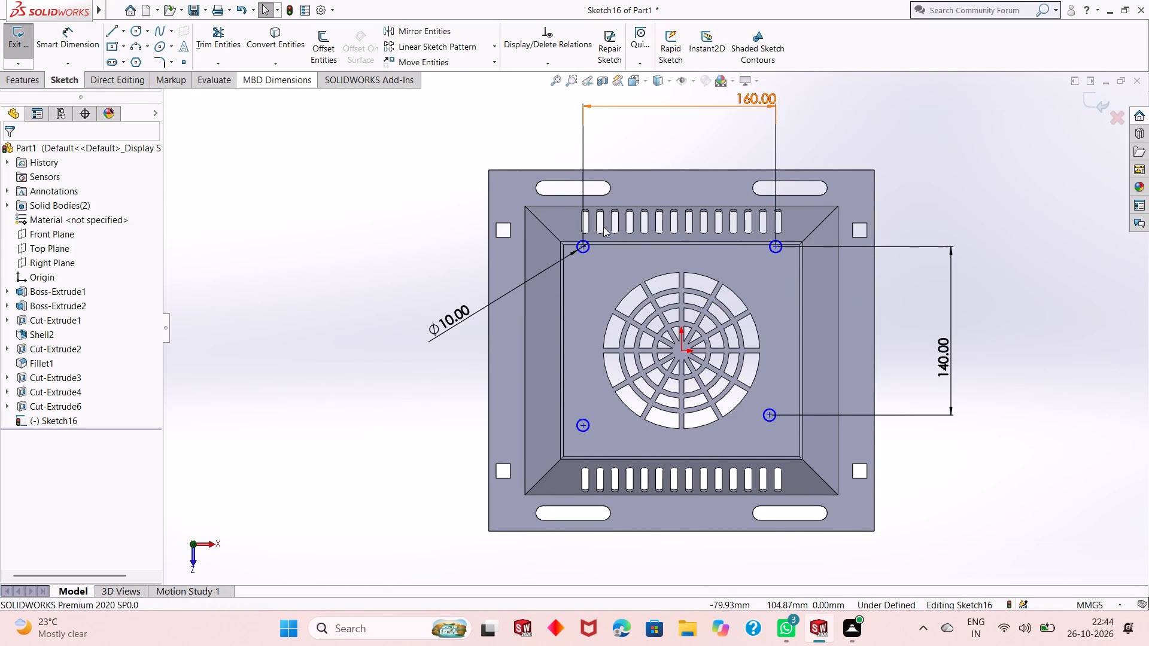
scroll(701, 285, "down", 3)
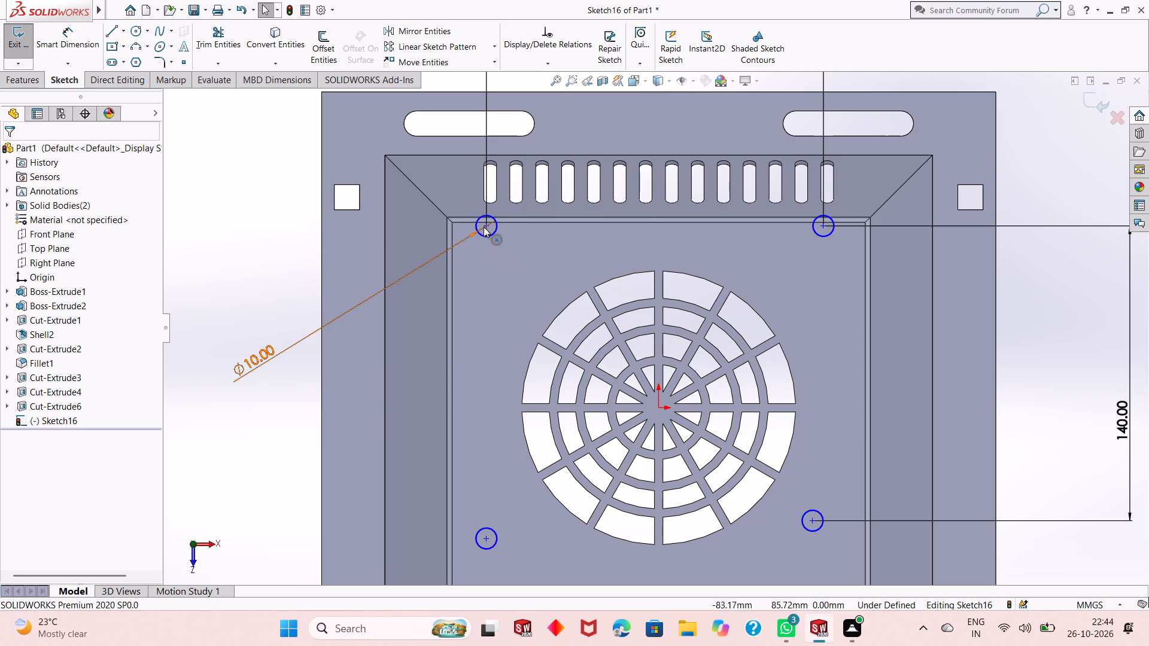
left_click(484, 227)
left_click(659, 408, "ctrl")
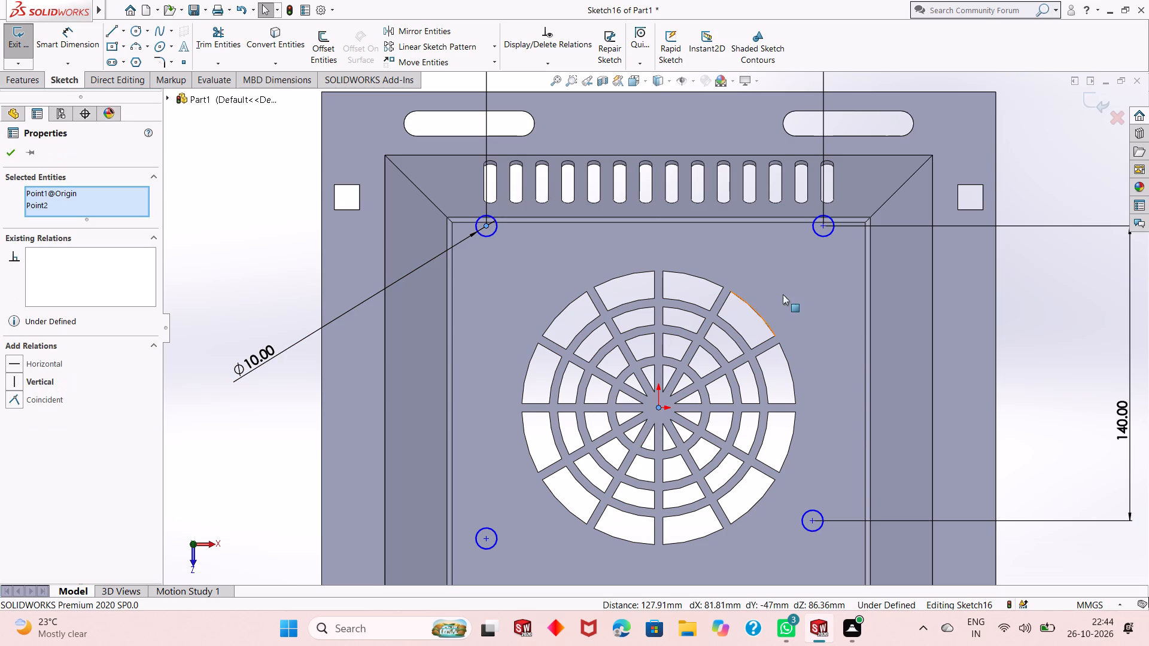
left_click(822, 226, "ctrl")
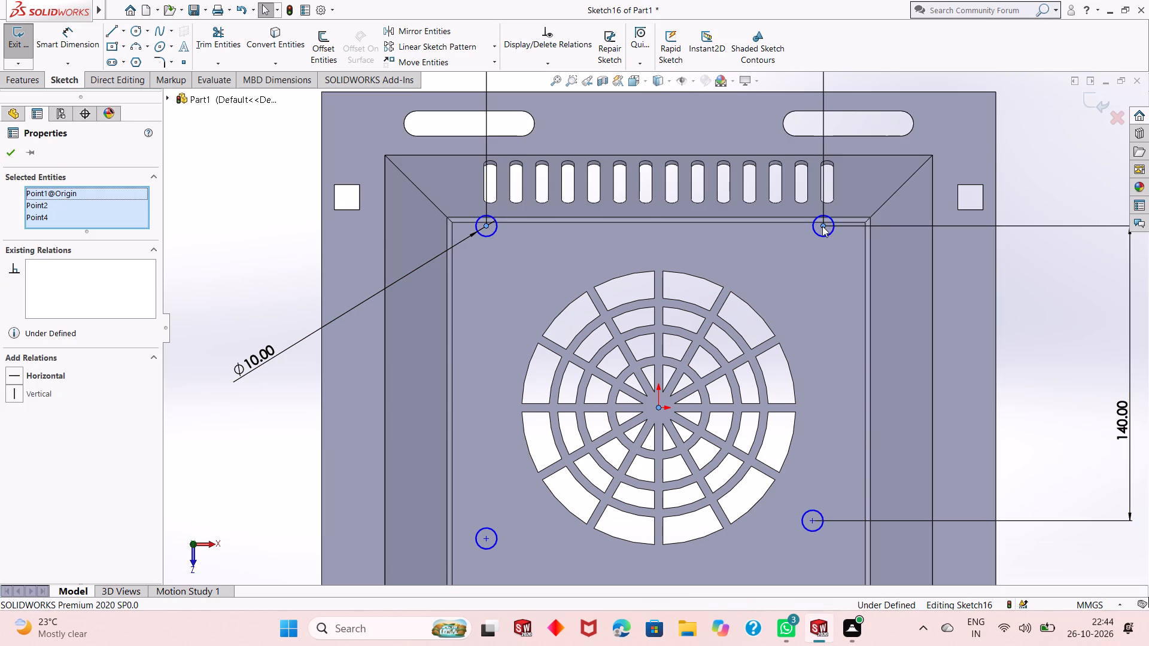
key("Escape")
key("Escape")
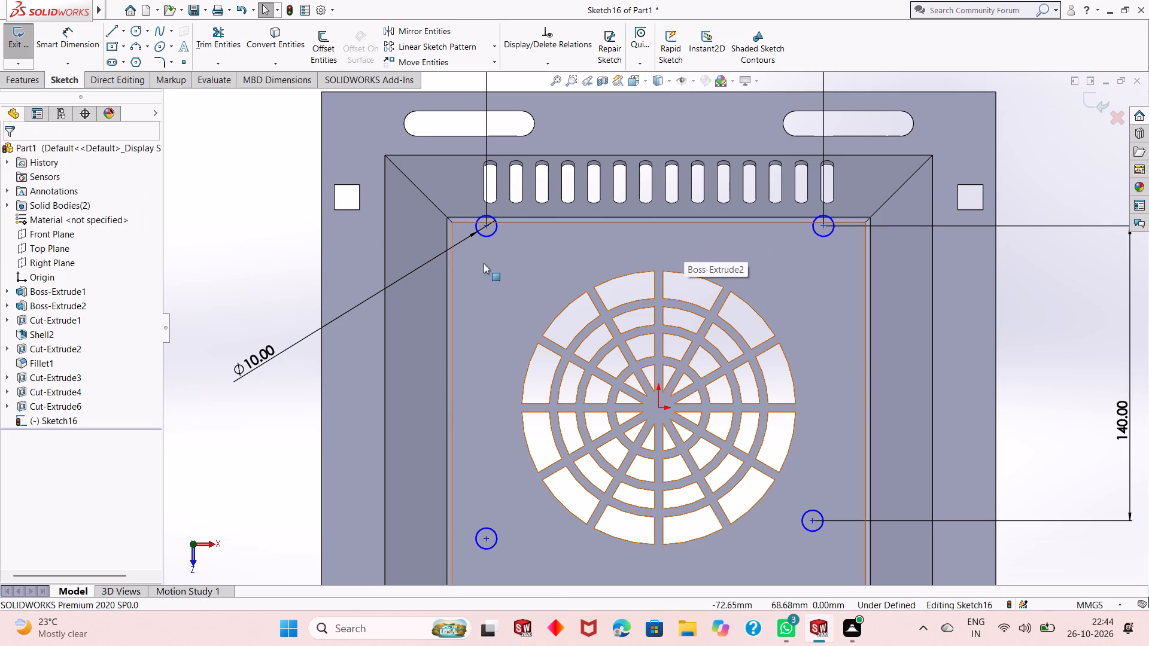
Sketch a short vertical construction centerline upward from the origin at the grille's centre.
left_click(125, 32)
left_click(141, 60)
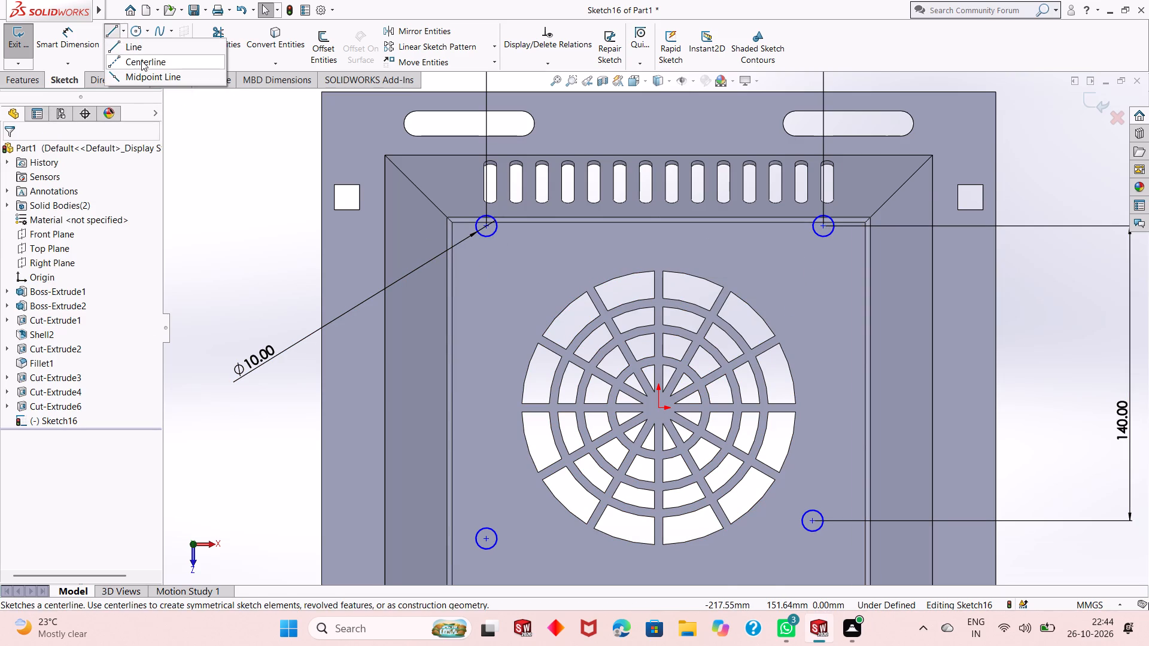
left_click(661, 411)
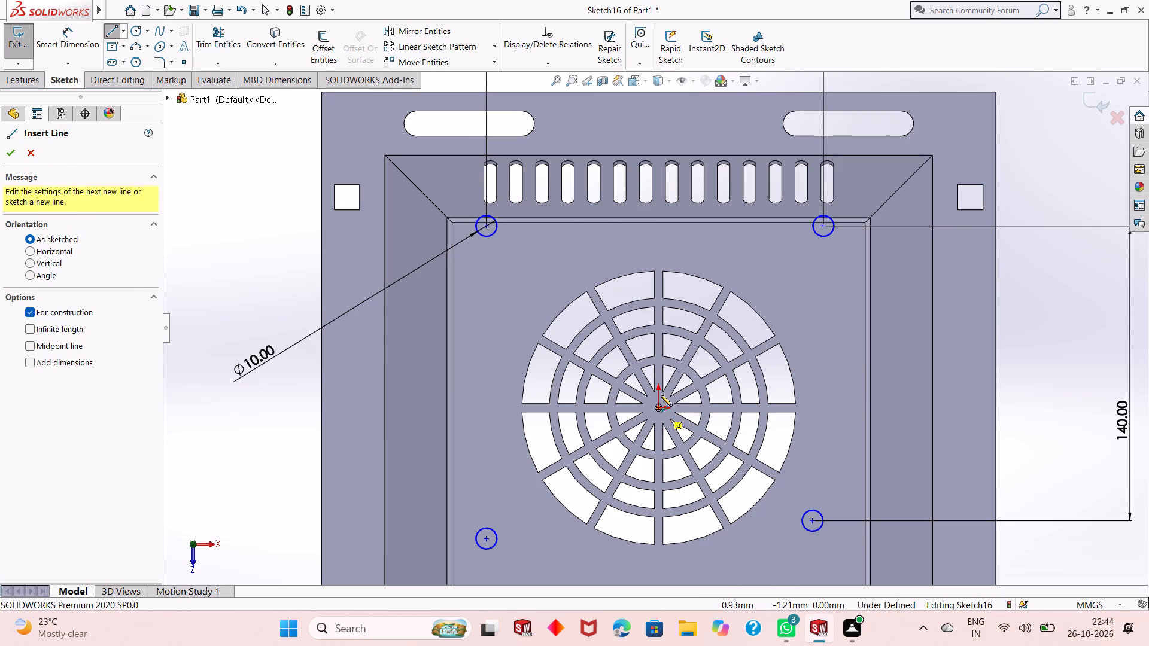
scroll(649, 379, "down", 3)
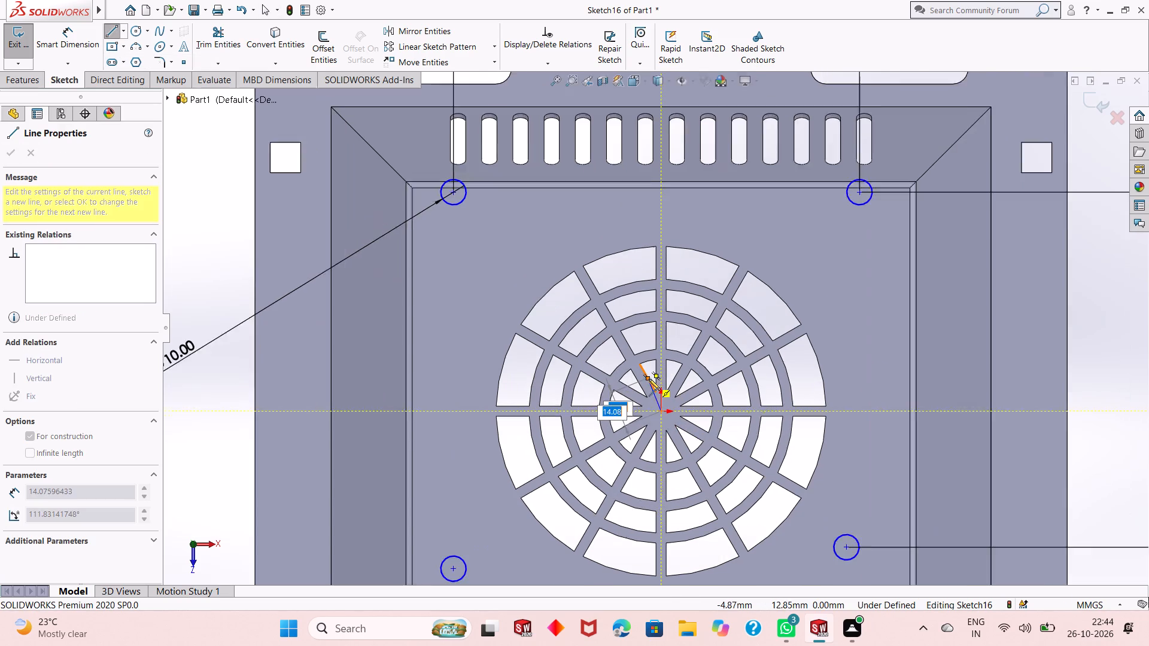
left_click(667, 377)
key("Escape")
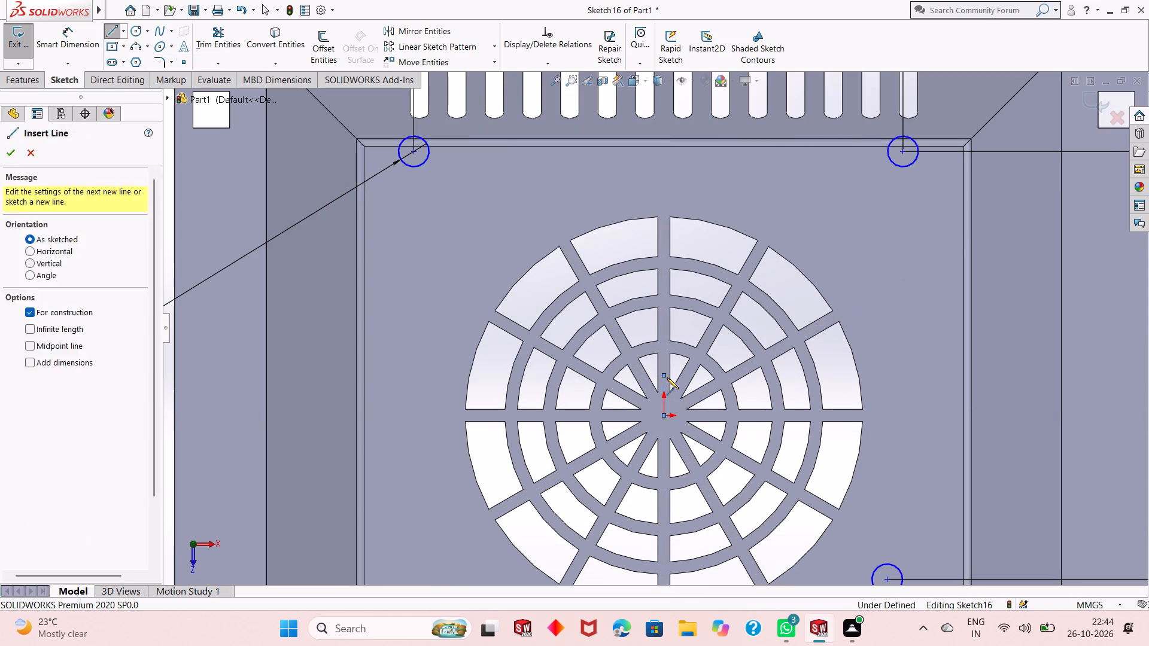
key("Escape")
key("Escape")
Sketch a short horizontal construction centerline from the origin toward the right side of the grille.
left_click(125, 31)
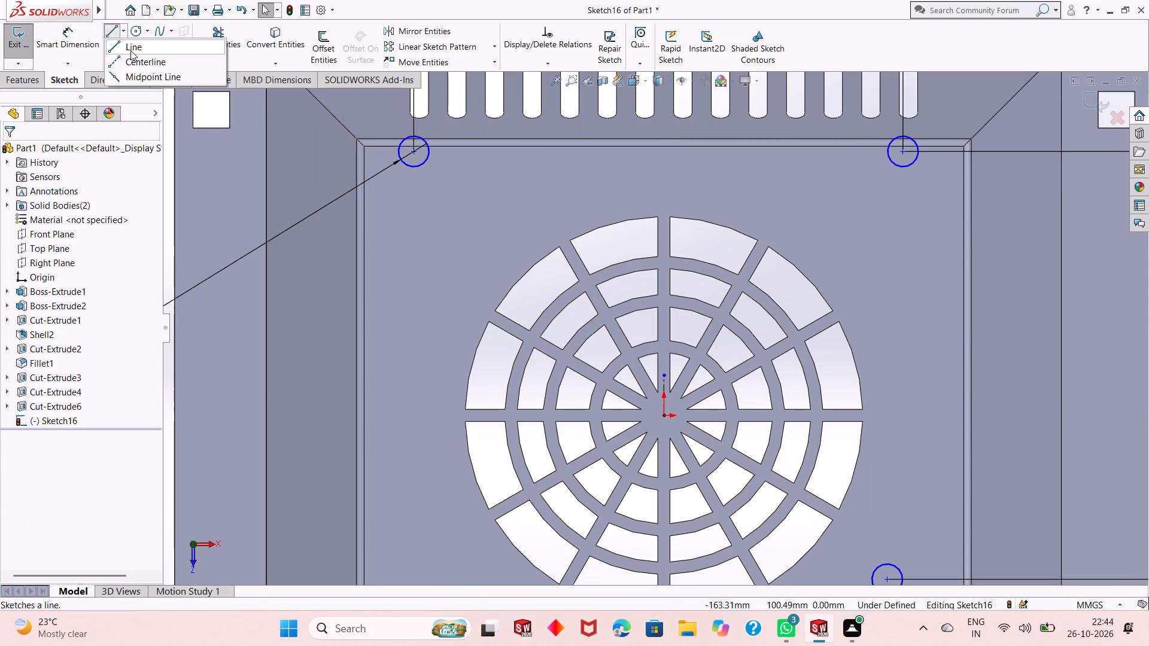
left_click(132, 59)
left_click(664, 415)
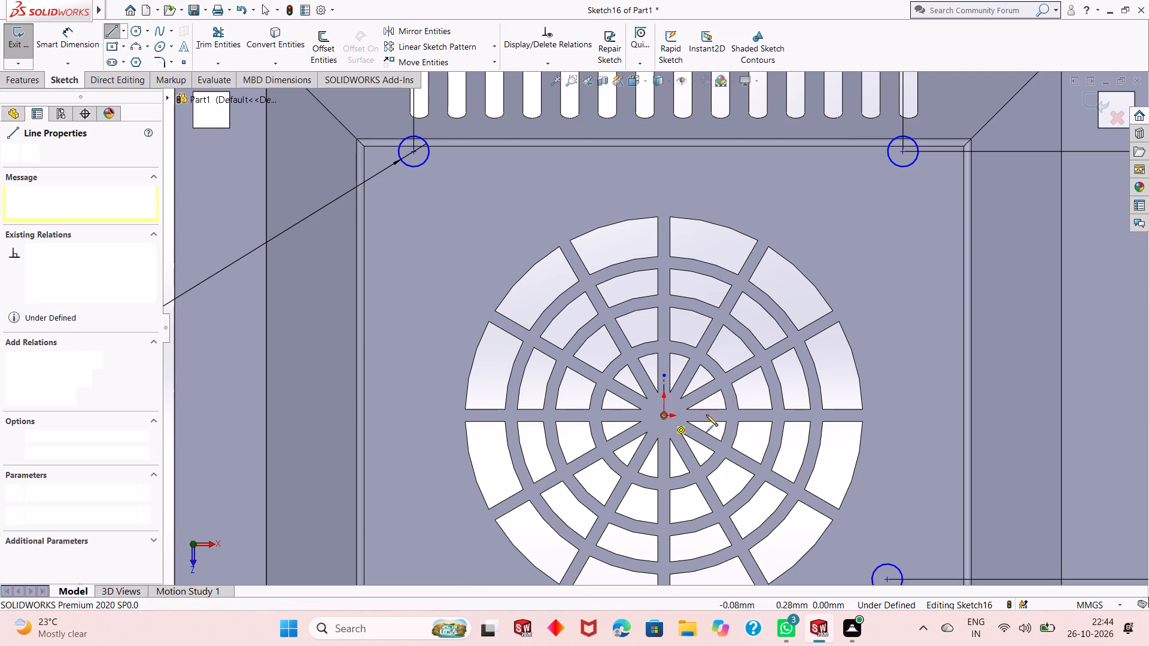
left_click(716, 414)
key("Escape")
key("Escape")
key("Escape")
Make the two upper circles' centres symmetric about the vertical centerline.
scroll(683, 424, "up", 2)
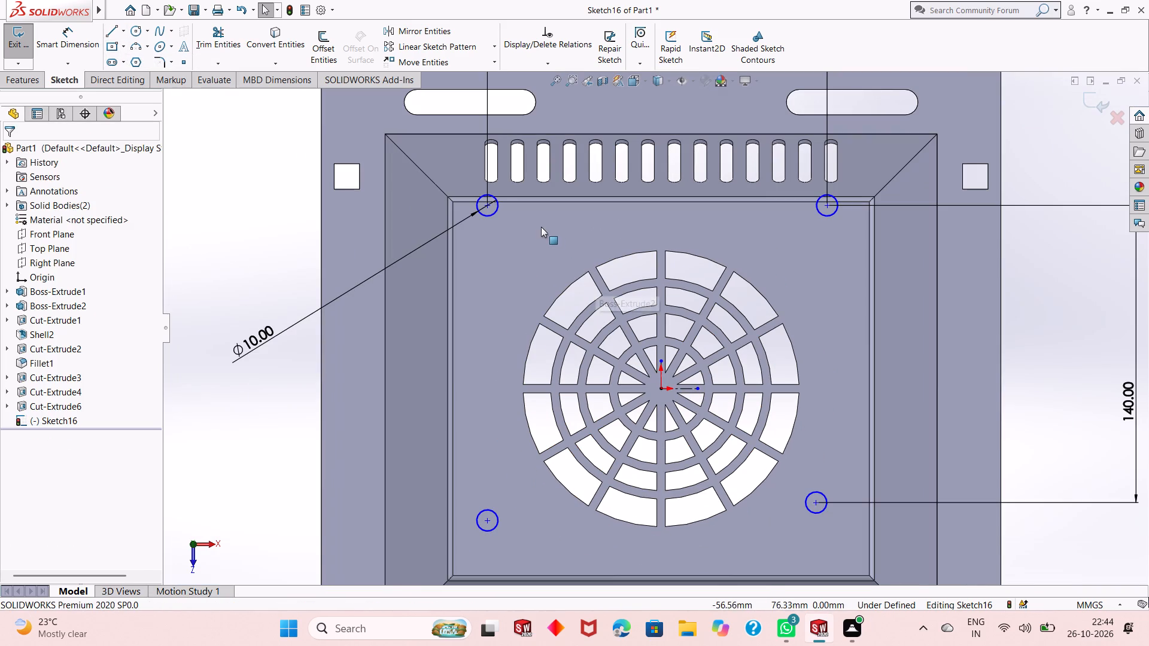
left_click(488, 206)
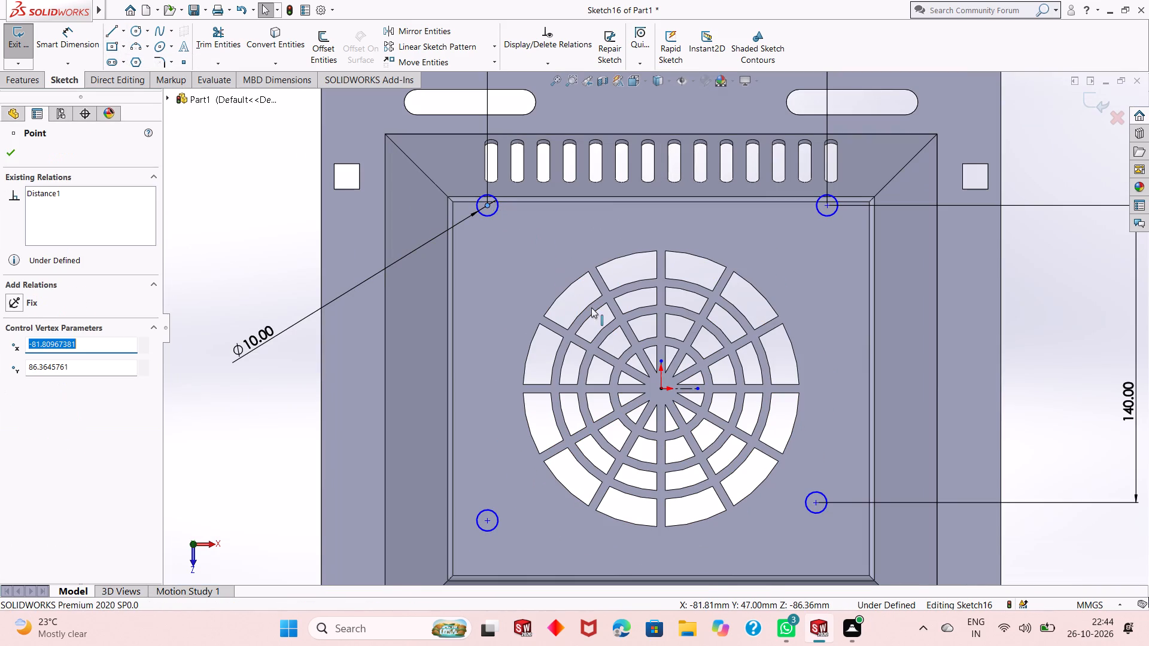
left_click(661, 368, "ctrl")
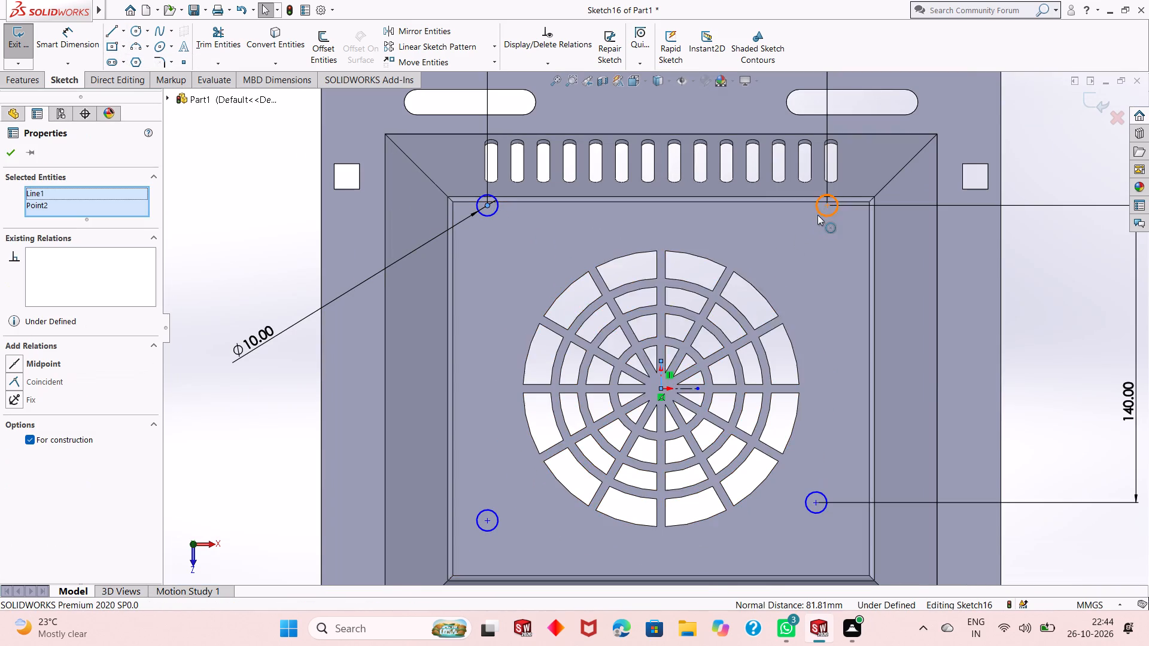
left_click(826, 207, "ctrl")
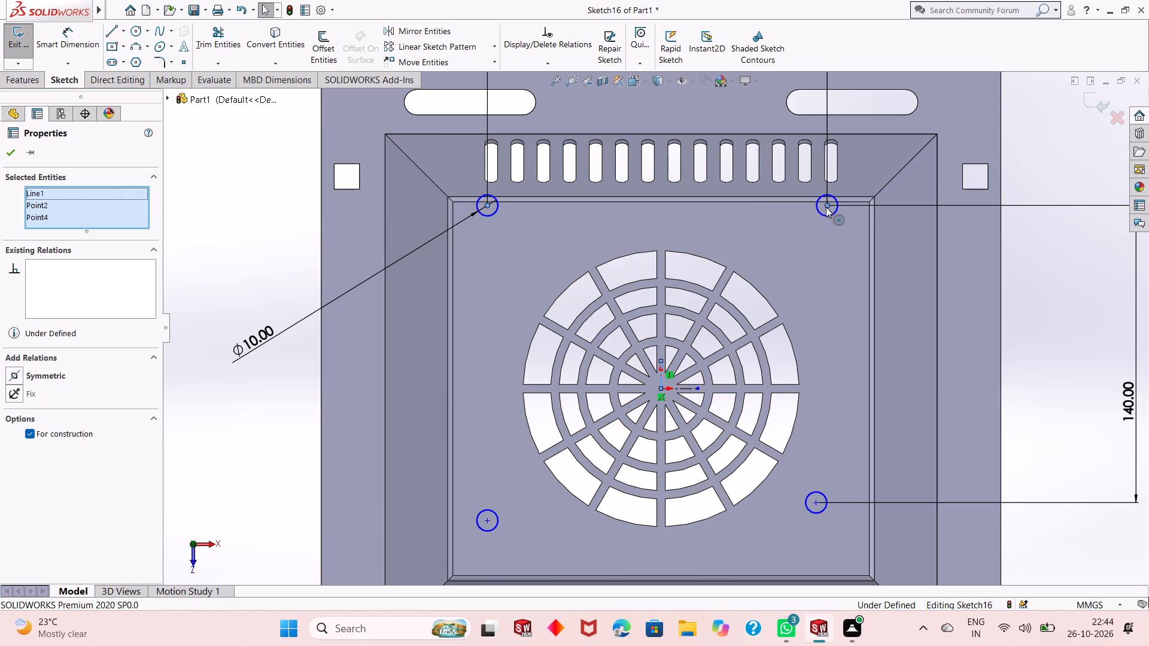
left_click(857, 154)
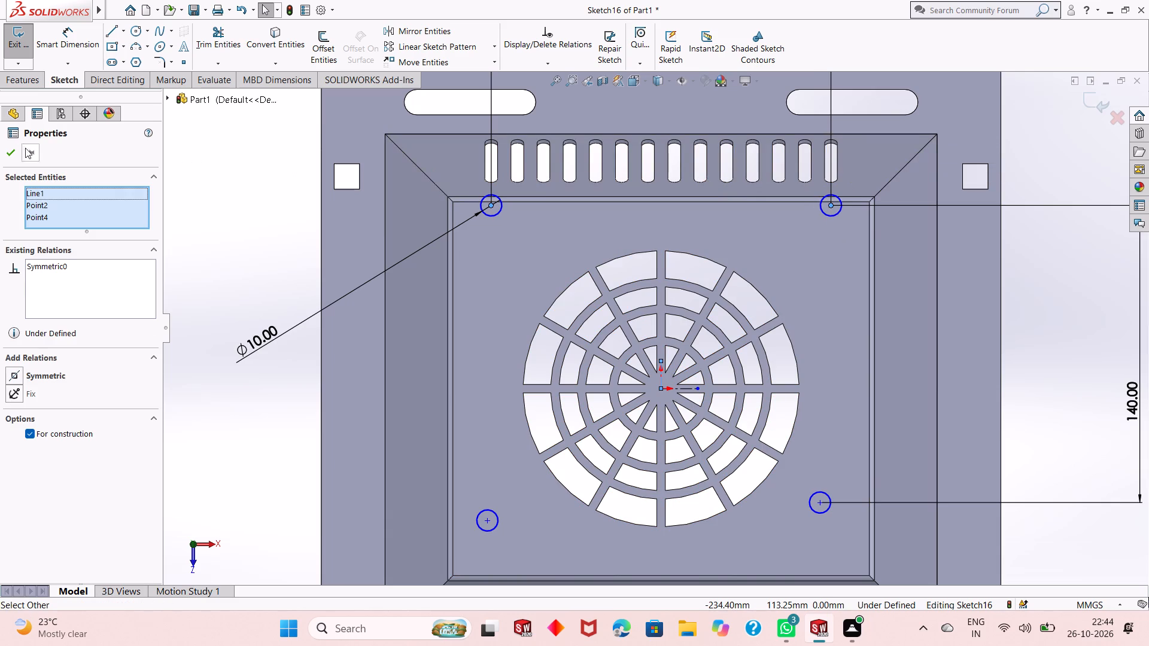
left_click(5, 151)
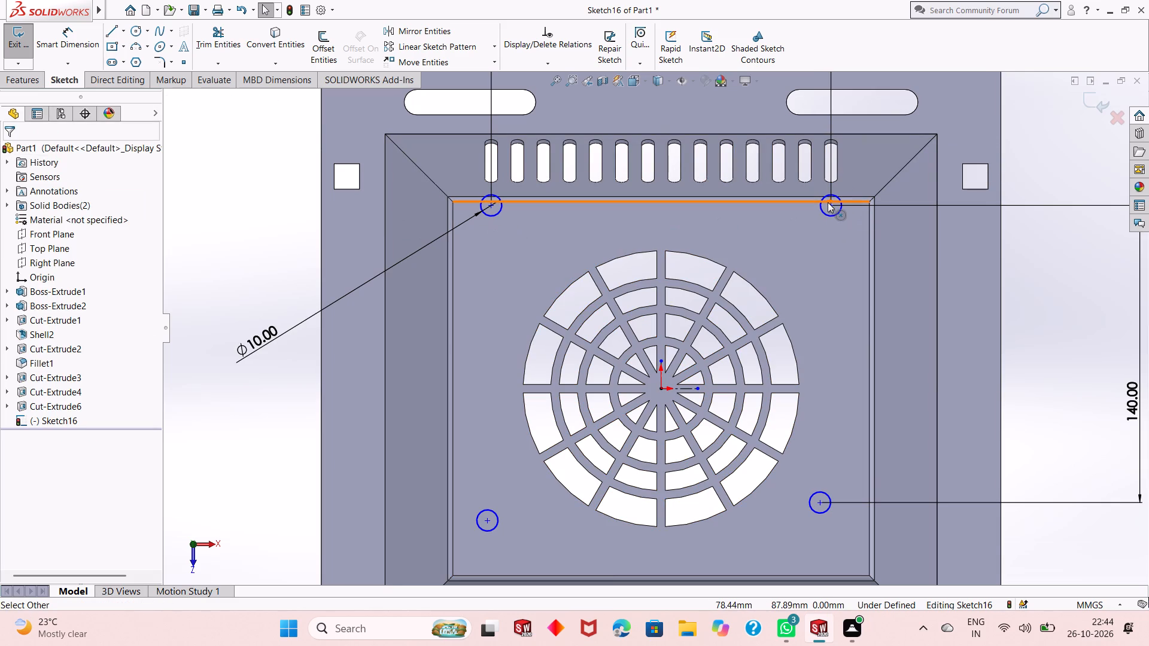
Make the upper-right and lower-right circles' centres symmetric about the horizontal centerline.
left_click(828, 203)
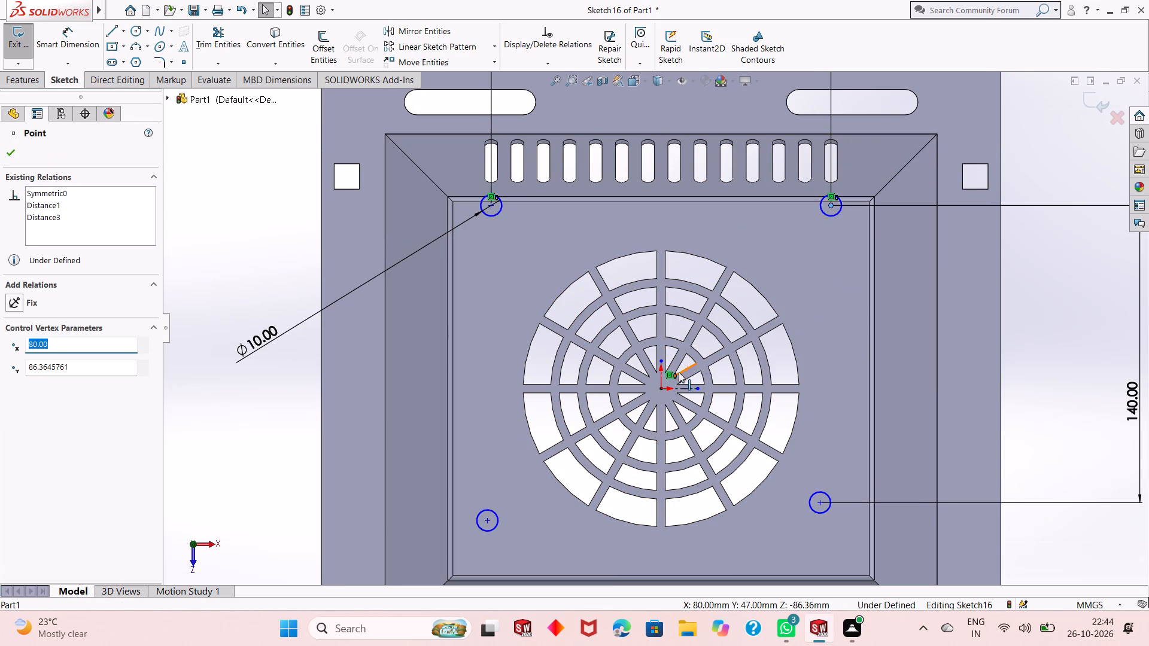
left_click(684, 387, "ctrl")
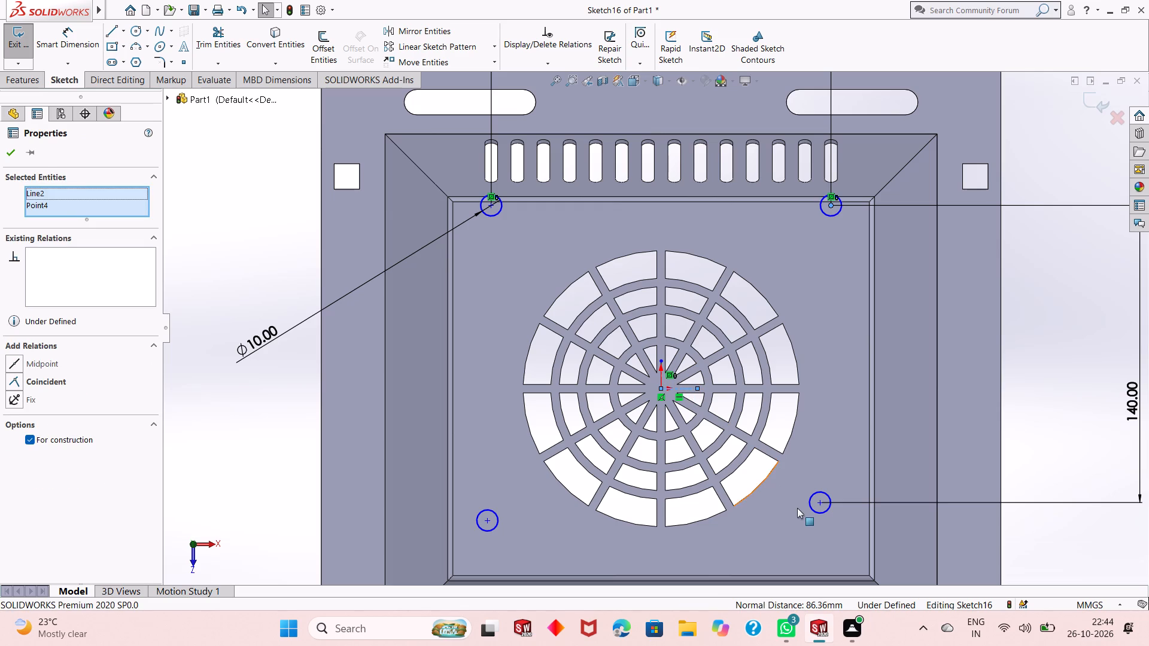
left_click(819, 504, "ctrl")
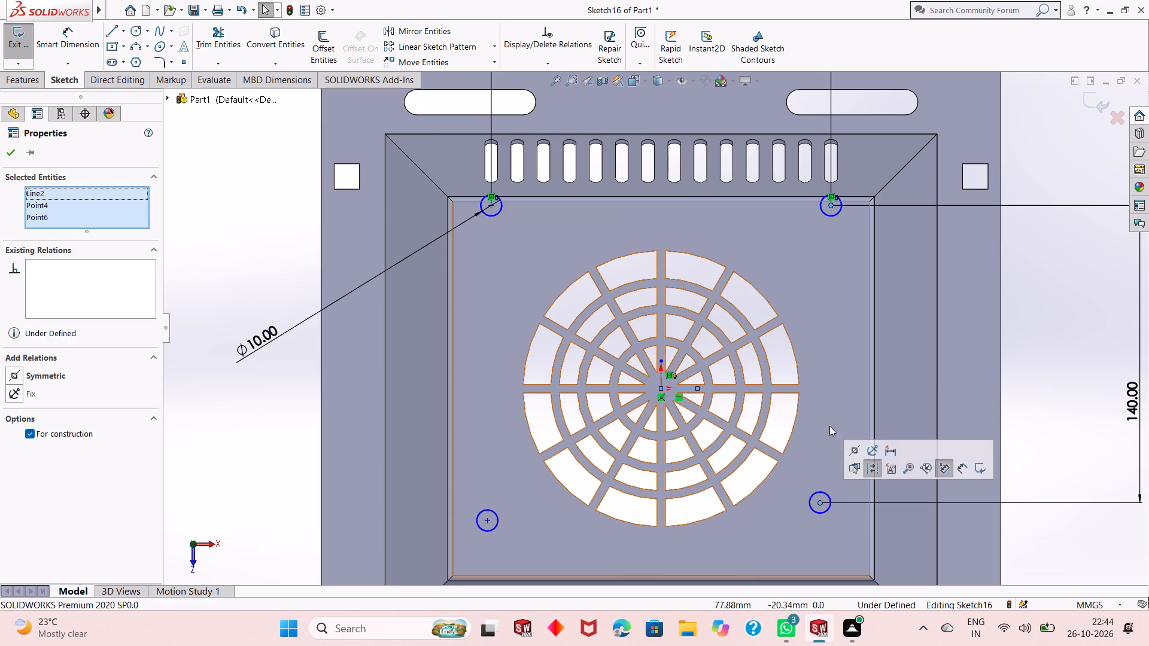
left_click(853, 446)
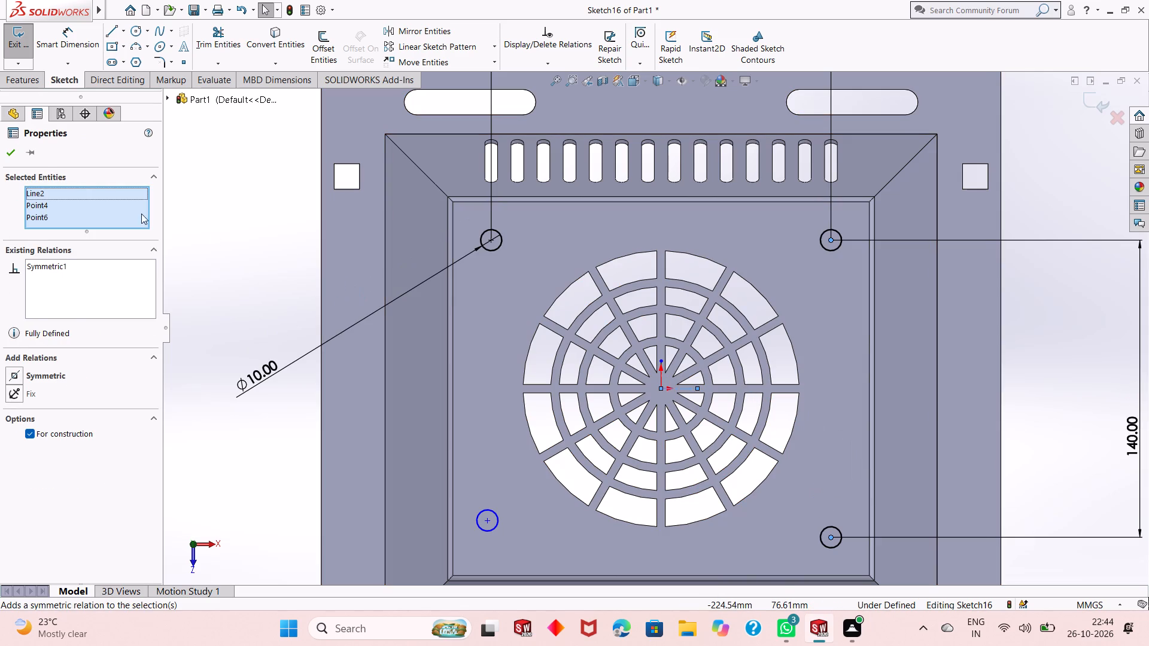
left_click(11, 155)
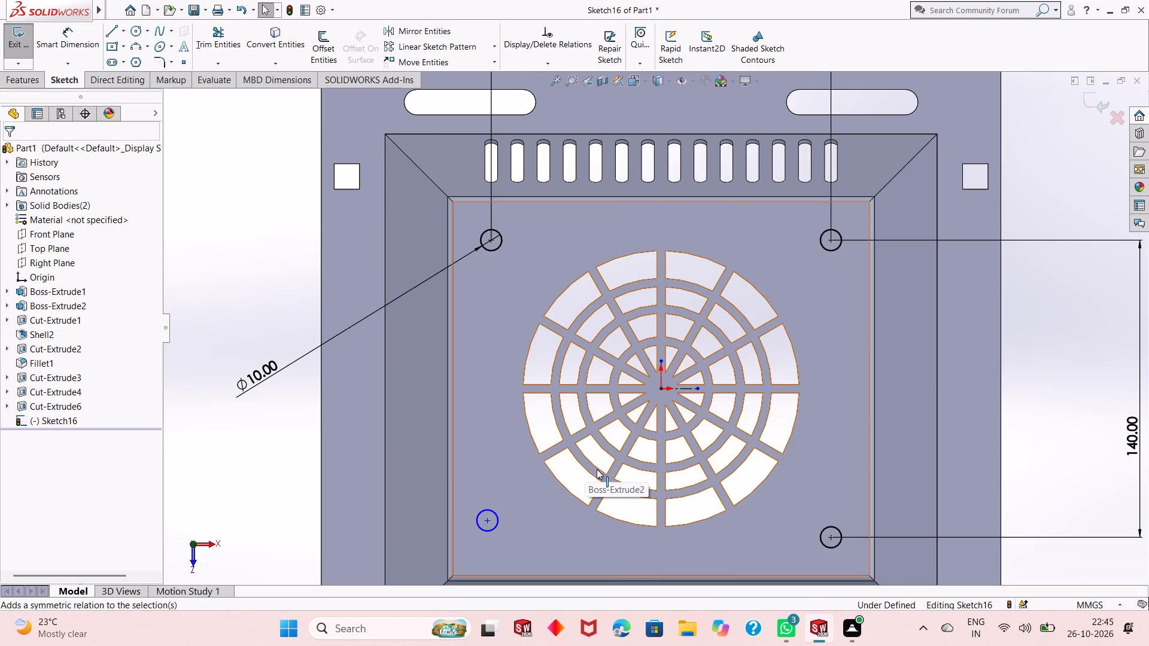
Add a vertical relation between the centres of the lower-left and upper-left circles.
scroll(606, 468, "up", 1)
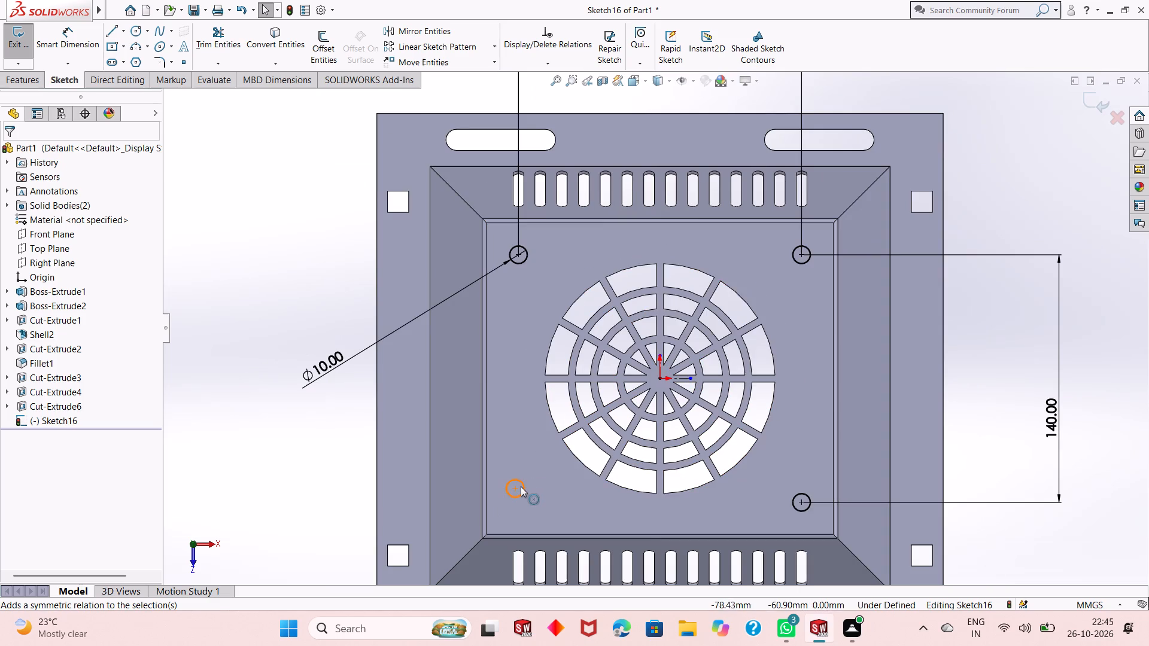
left_click(517, 488)
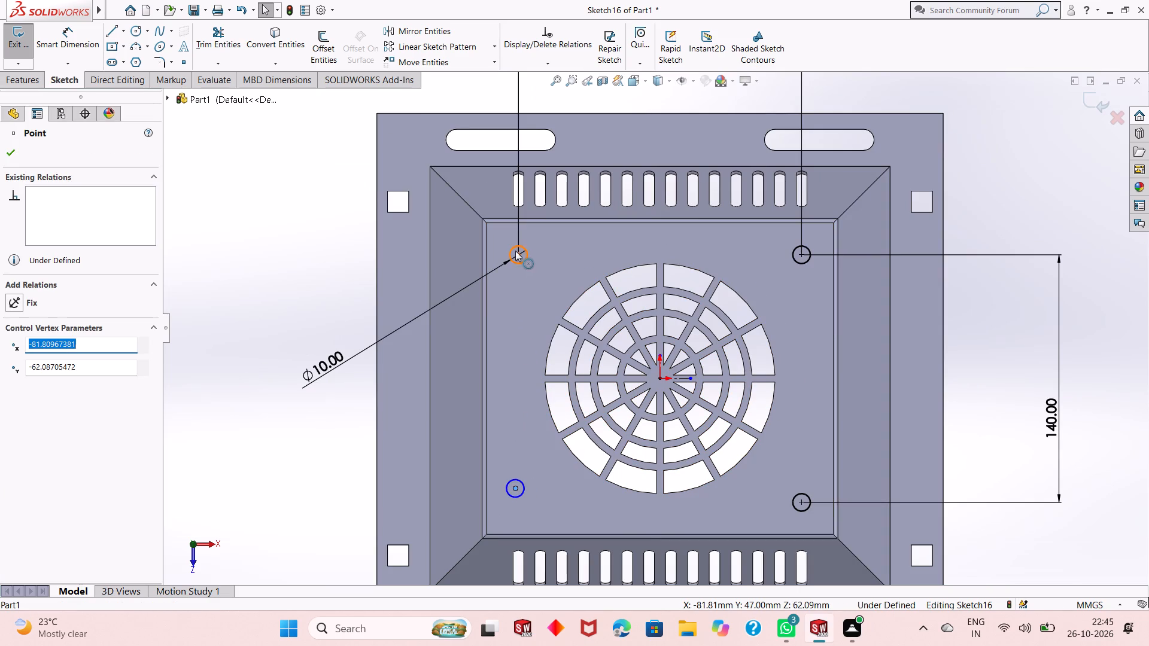
left_click(519, 254, "ctrl")
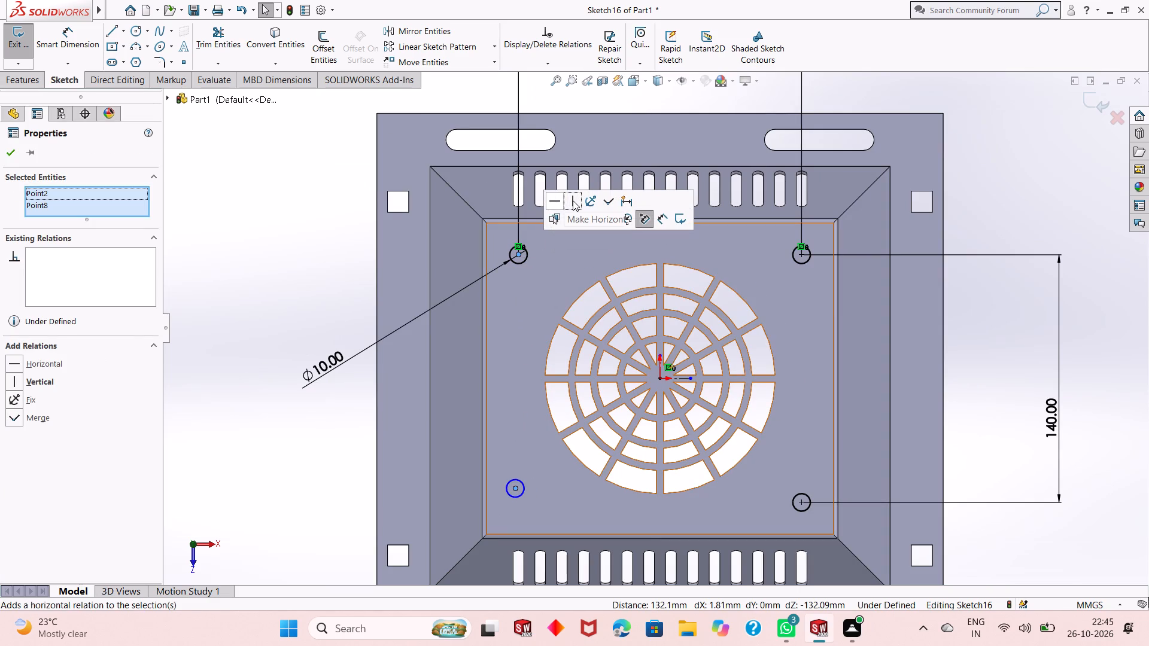
left_click(573, 200)
left_click(14, 153)
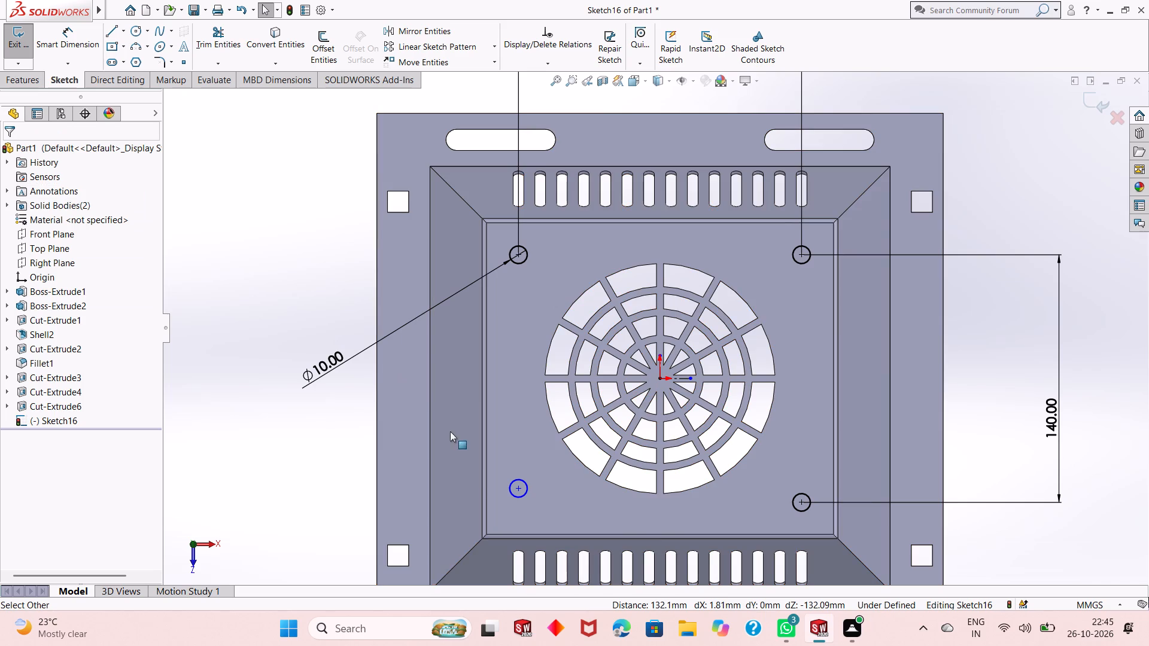
Add a horizontal relation between the centres of the lower-left and lower-right circles.
left_click(519, 489)
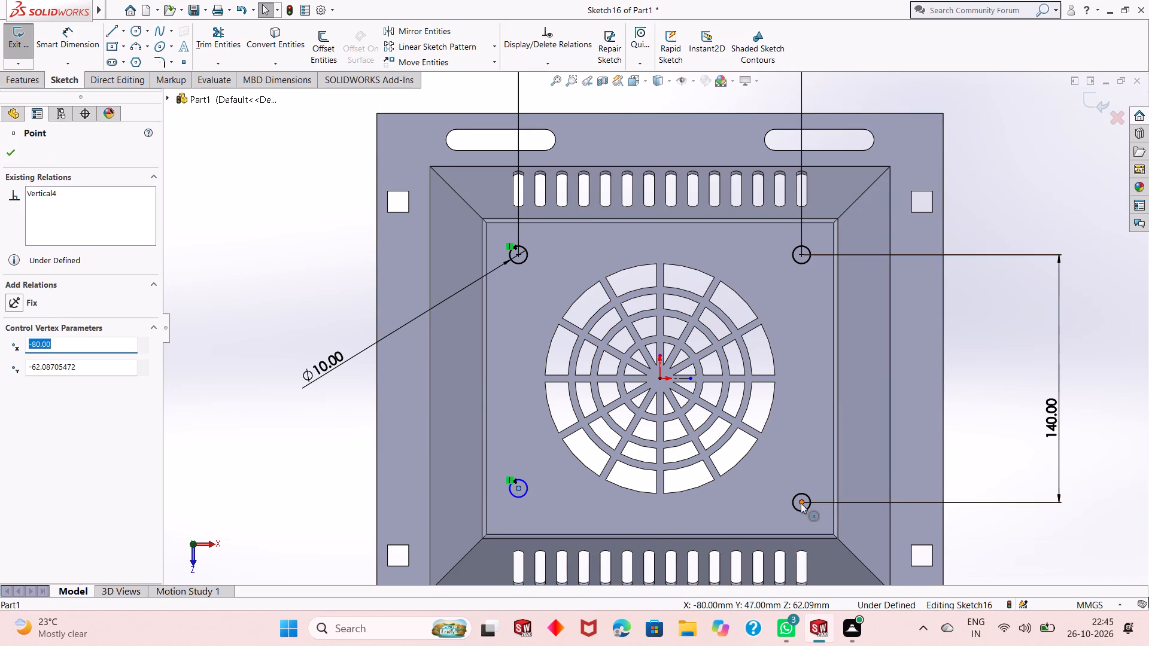
left_click(801, 503, "ctrl")
left_click(829, 446)
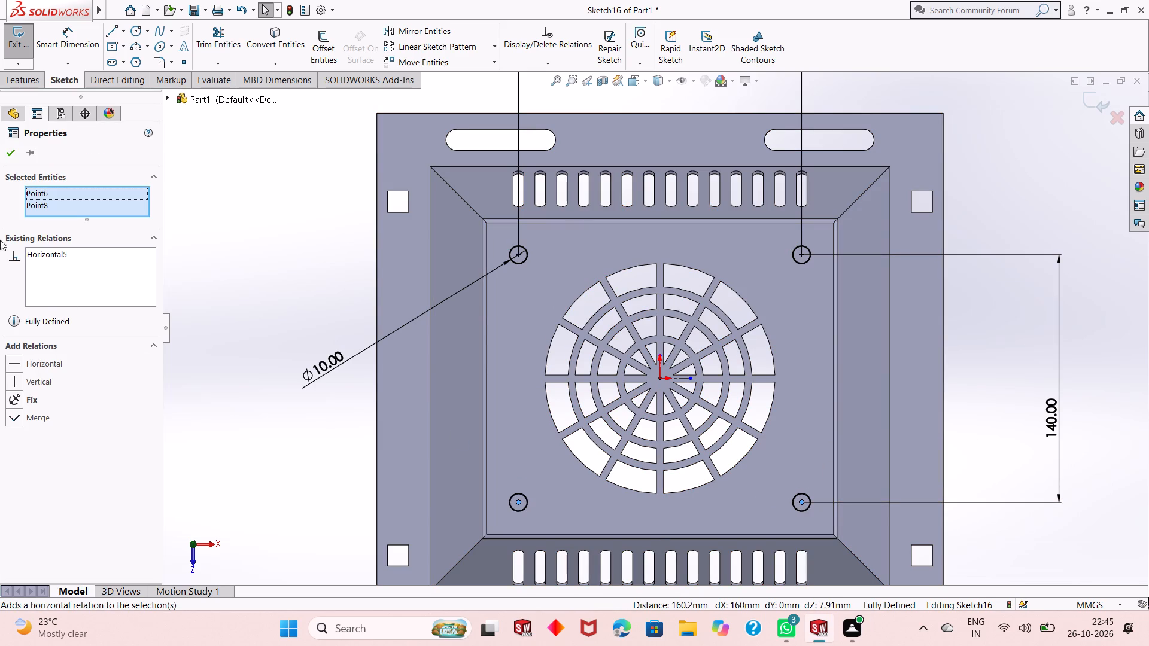
left_click(7, 159)
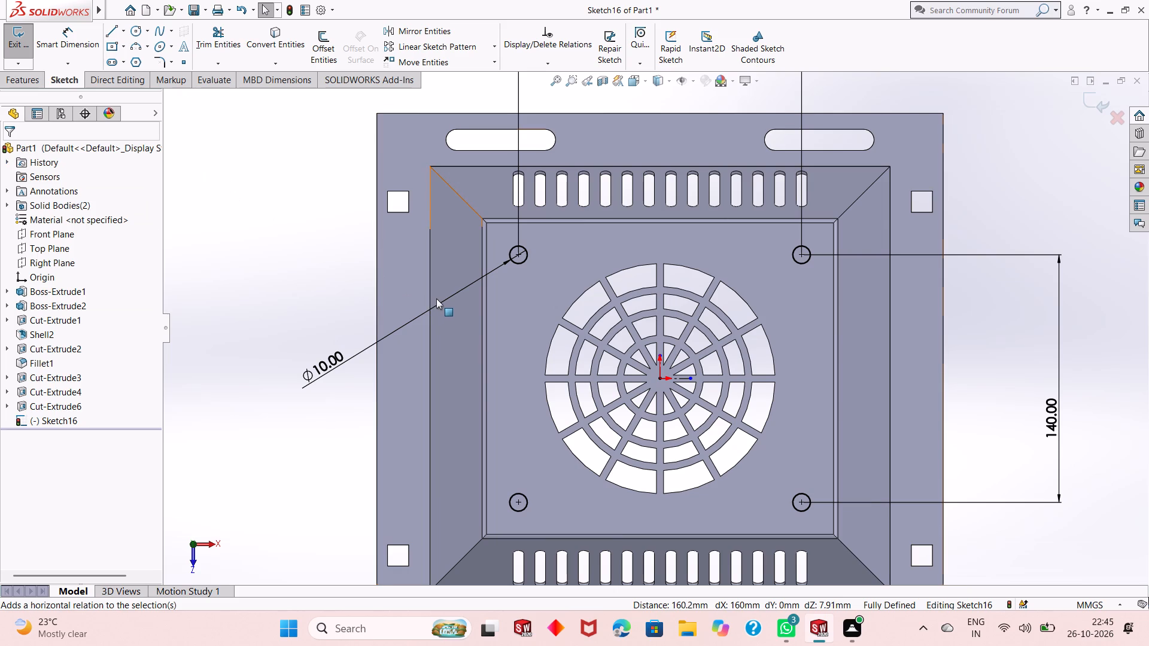
Cut-extrude the four 10 mm circles around the grille with a blind depth of 2 mm.
scroll(598, 315, "up", 2)
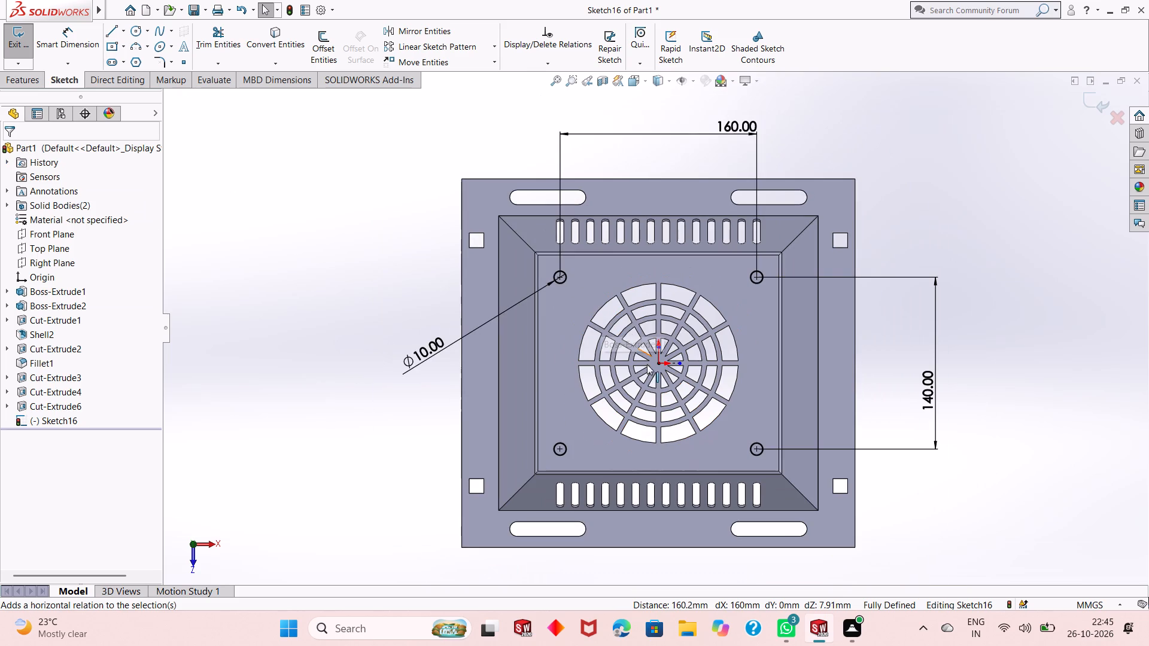
left_click(17, 79)
left_click(208, 47)
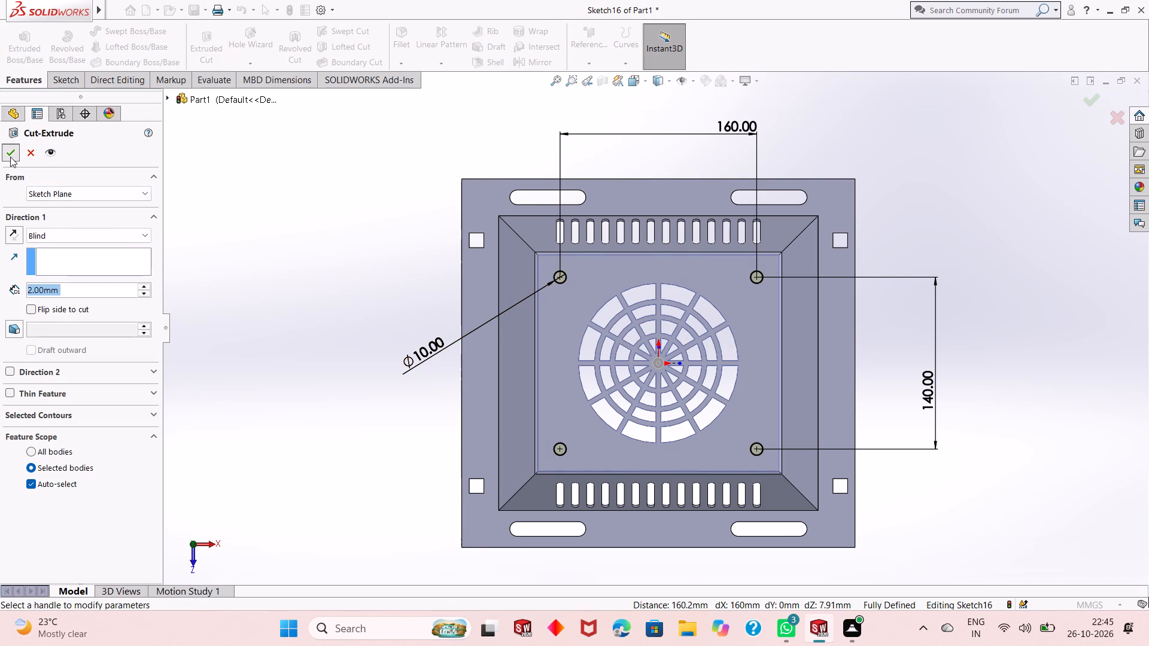
left_click(10, 157)
left_click(333, 280)
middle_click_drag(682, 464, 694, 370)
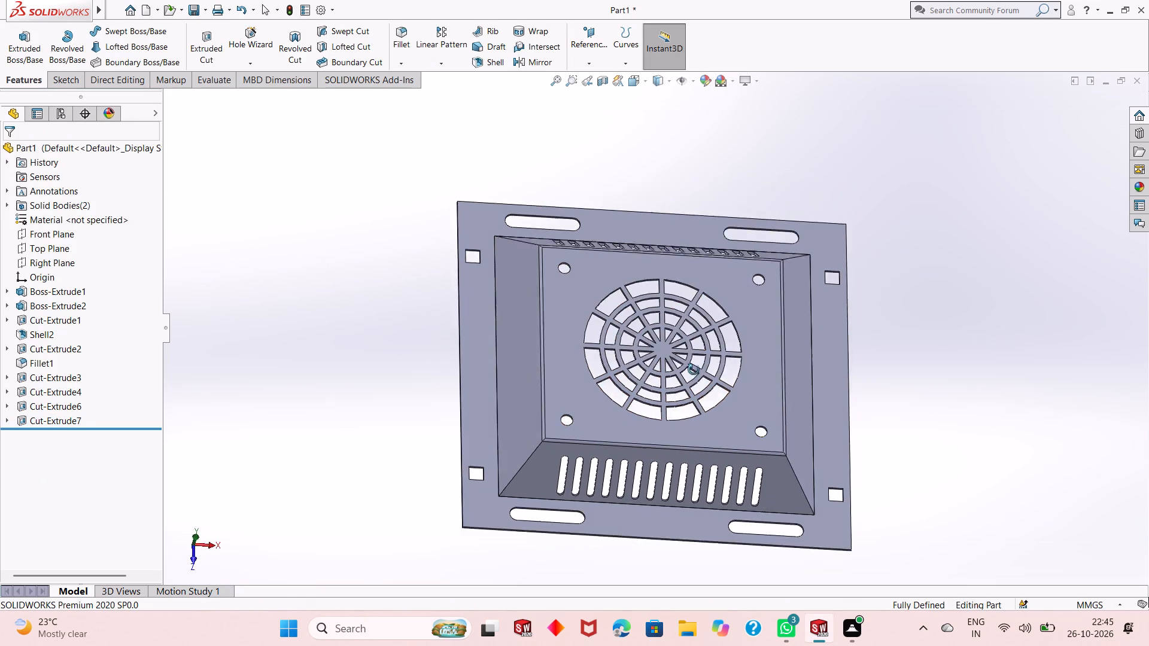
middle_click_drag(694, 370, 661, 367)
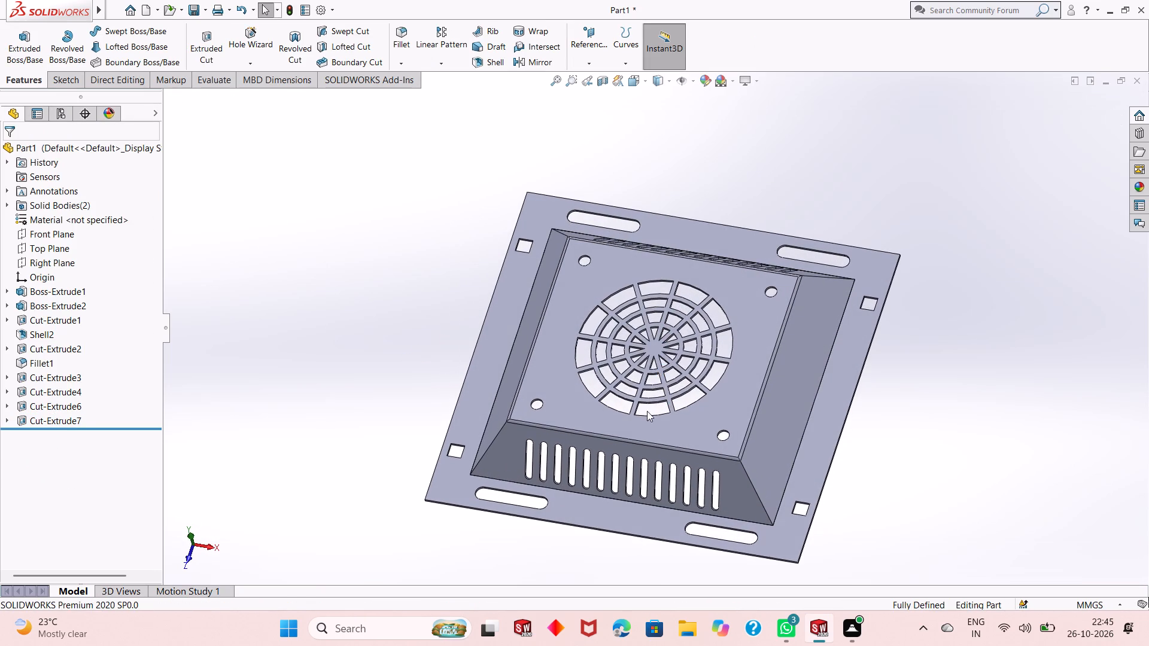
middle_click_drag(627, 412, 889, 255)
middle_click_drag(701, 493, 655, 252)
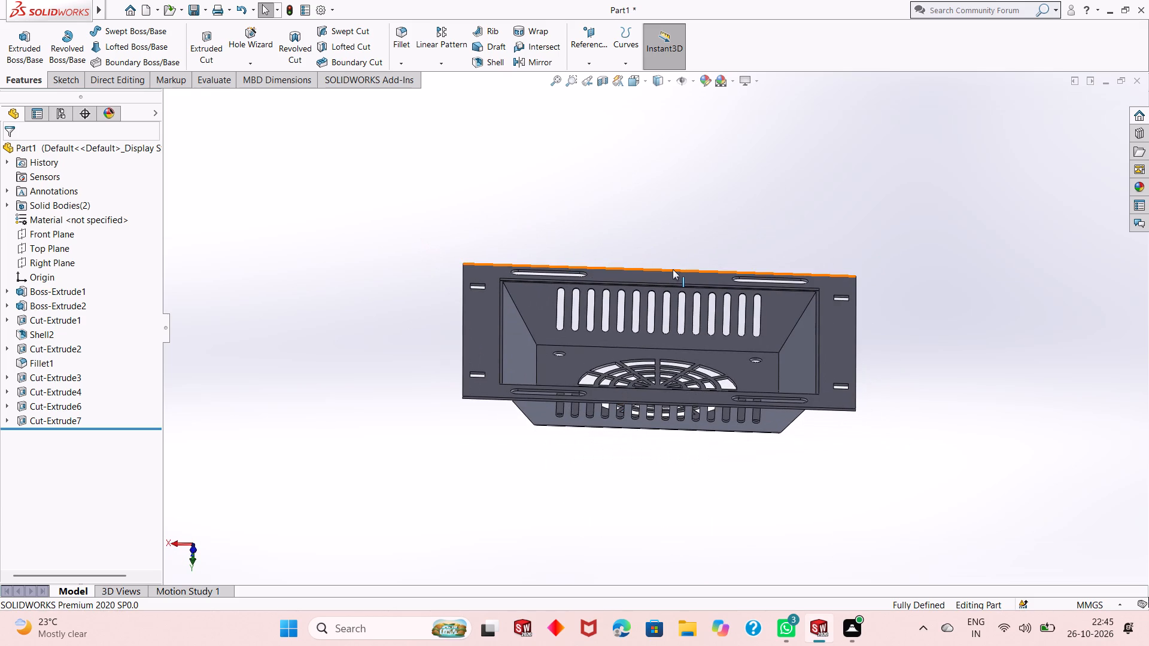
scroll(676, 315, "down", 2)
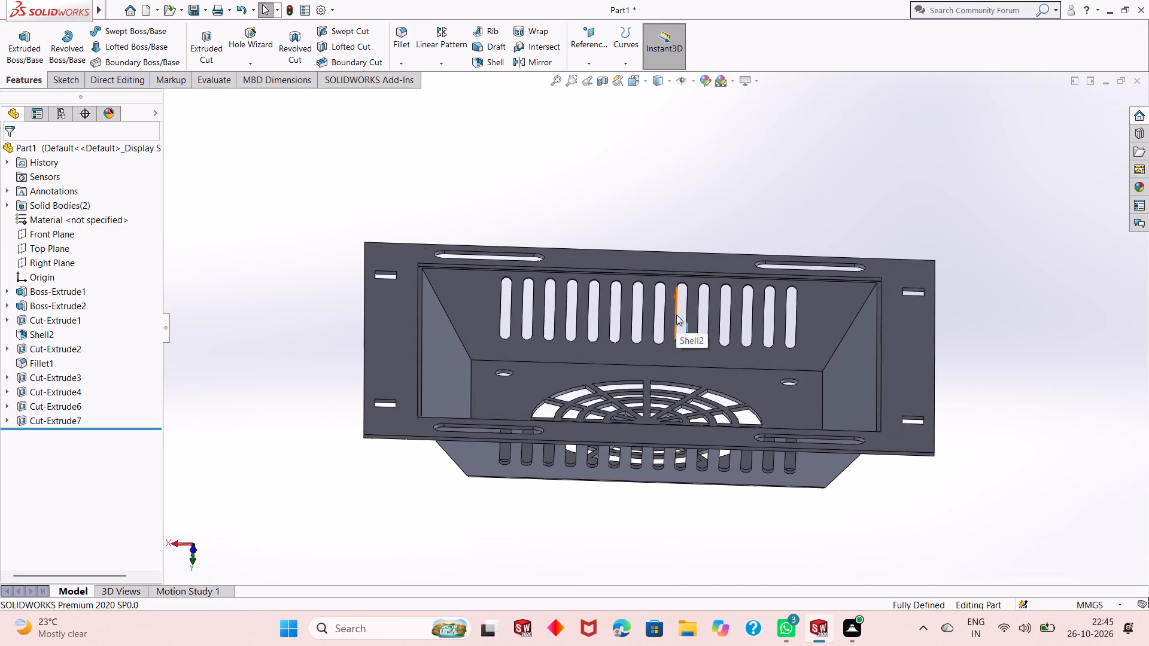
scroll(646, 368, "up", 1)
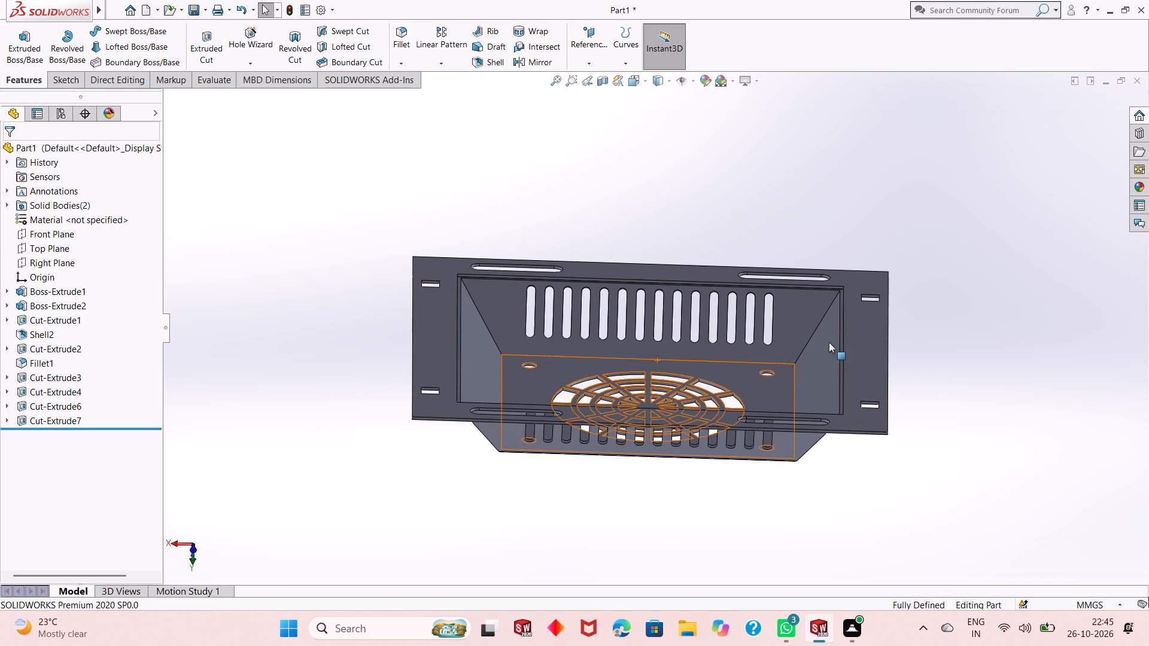
Examine the housing from its inner and outer sides, checking the grille, side vents, flange openings and four round holes.
scroll(832, 343, "up", 1)
middle_click_drag(832, 343, 814, 401)
scroll(798, 411, "up", 1)
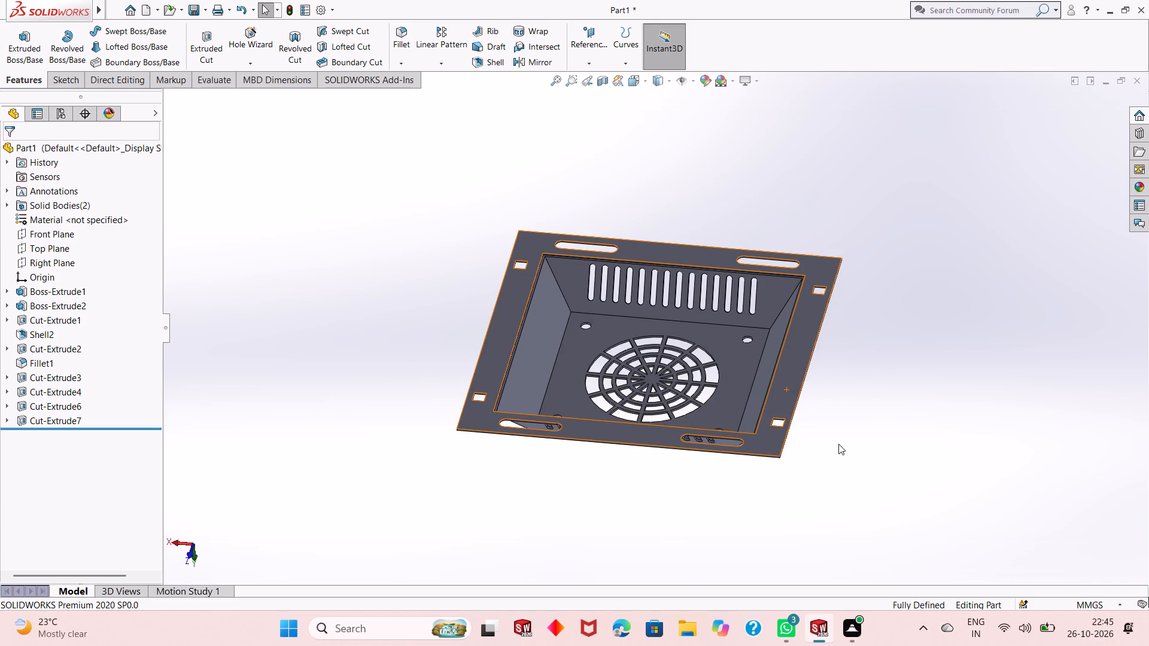
middle_click_drag(793, 331, 567, 212)
scroll(664, 408, "up", 1)
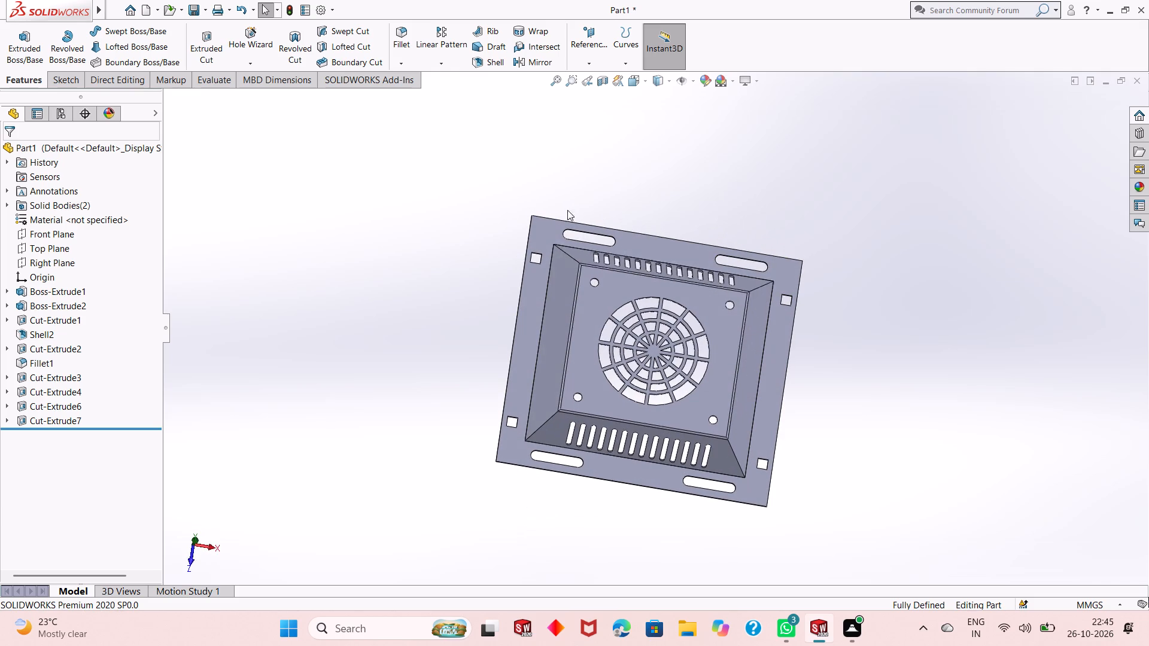
middle_click_drag(603, 457, 597, 382)
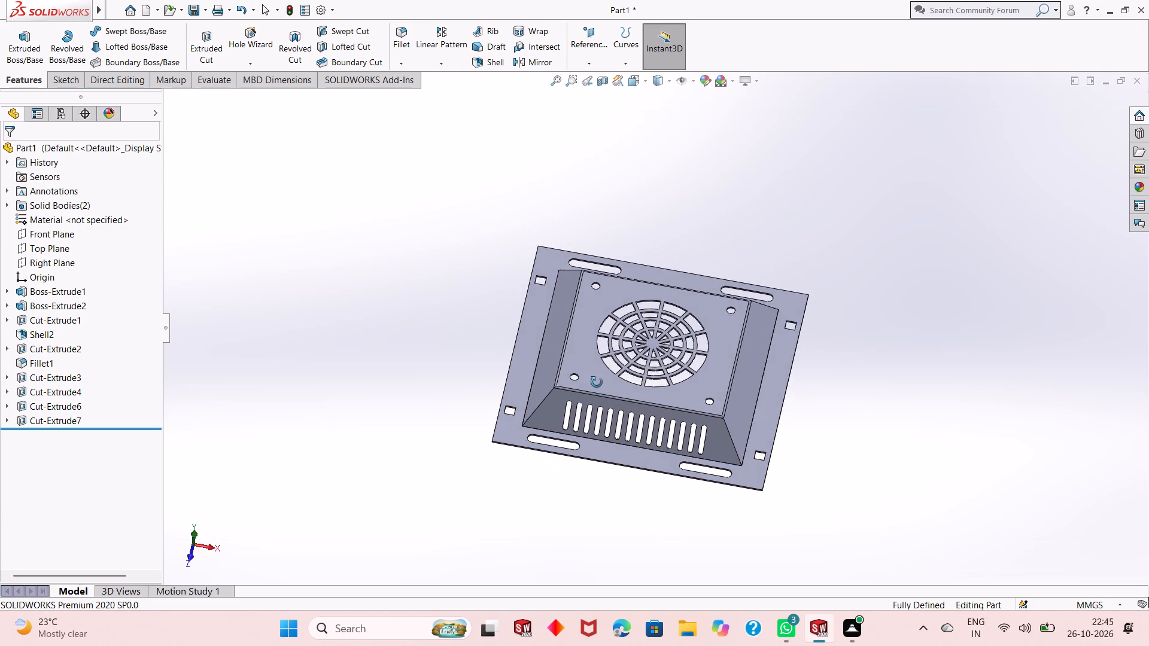
middle_click_drag(597, 382, 586, 370)
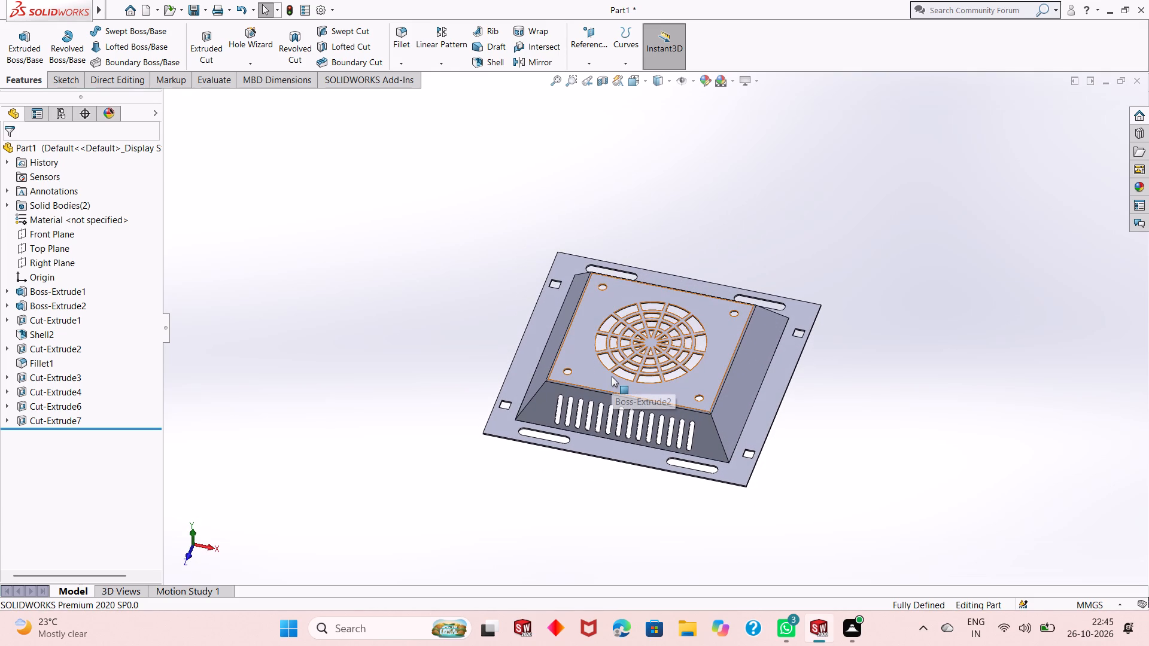
left_click(682, 244)
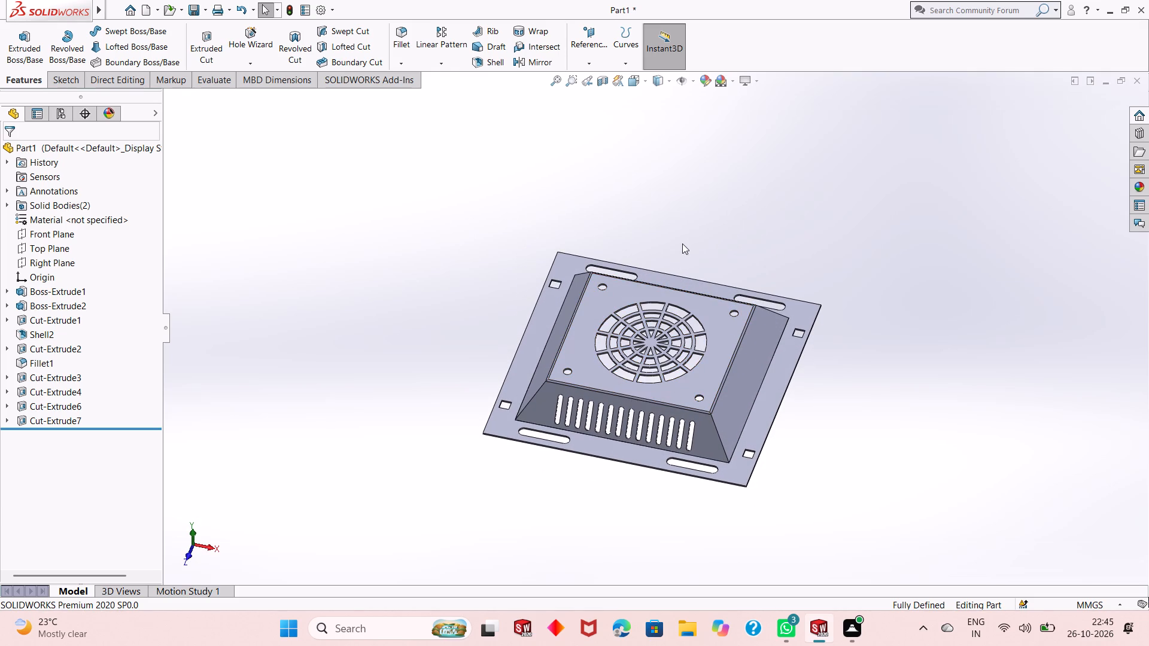
Apply a bright bluish-green colour appearance, with a red value of 32, to the whole part.
left_click(704, 77)
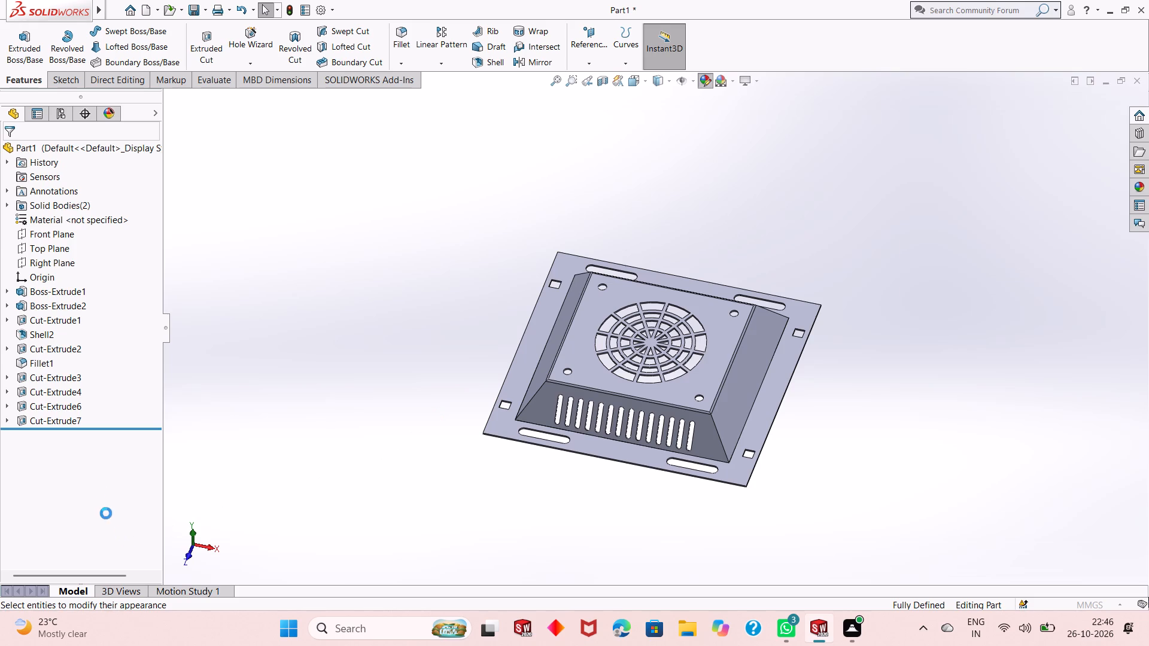
left_click(62, 508)
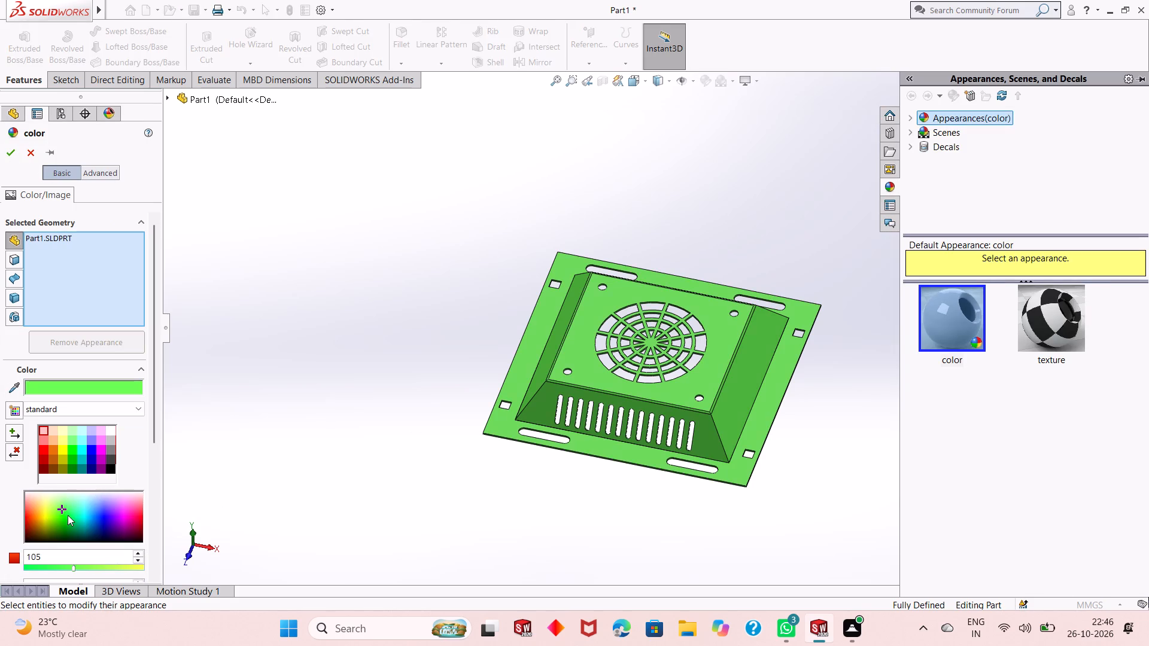
left_click(69, 517)
left_click(72, 528)
left_click(69, 525)
left_click(69, 519)
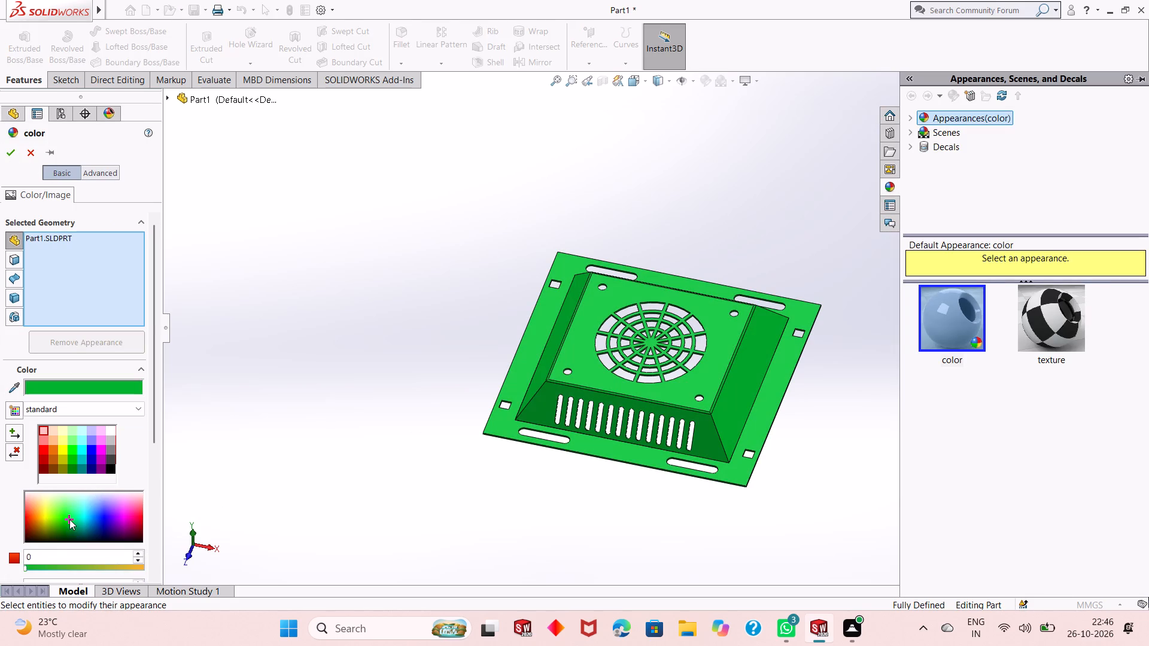
left_click(74, 522)
left_click(75, 513)
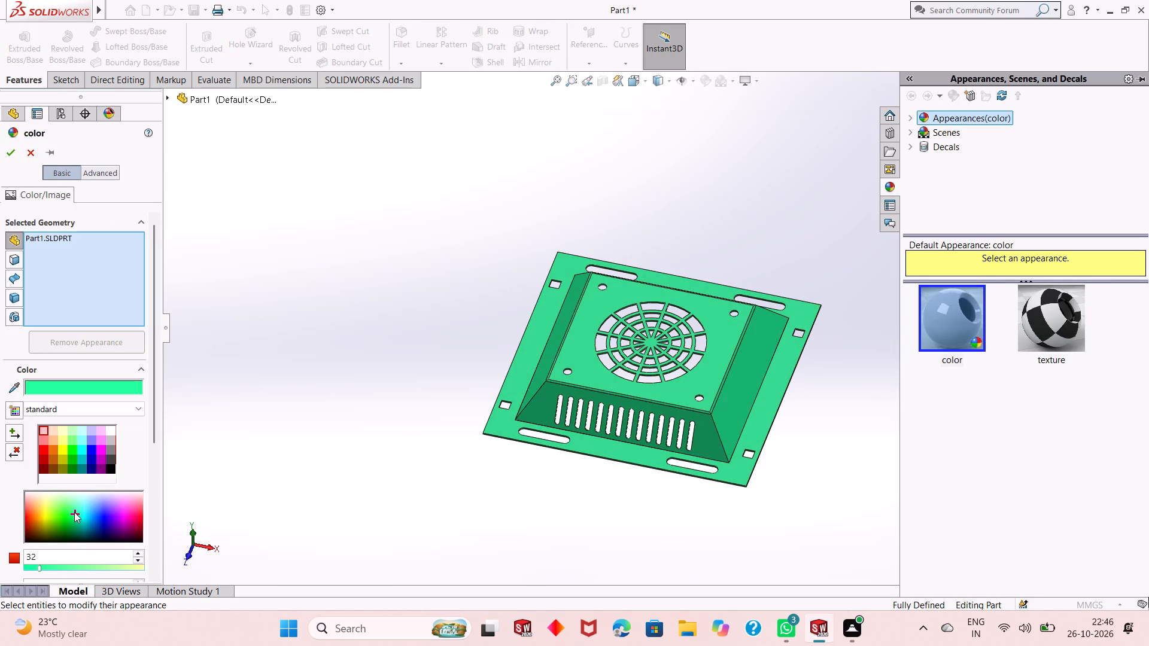
left_click(5, 151)
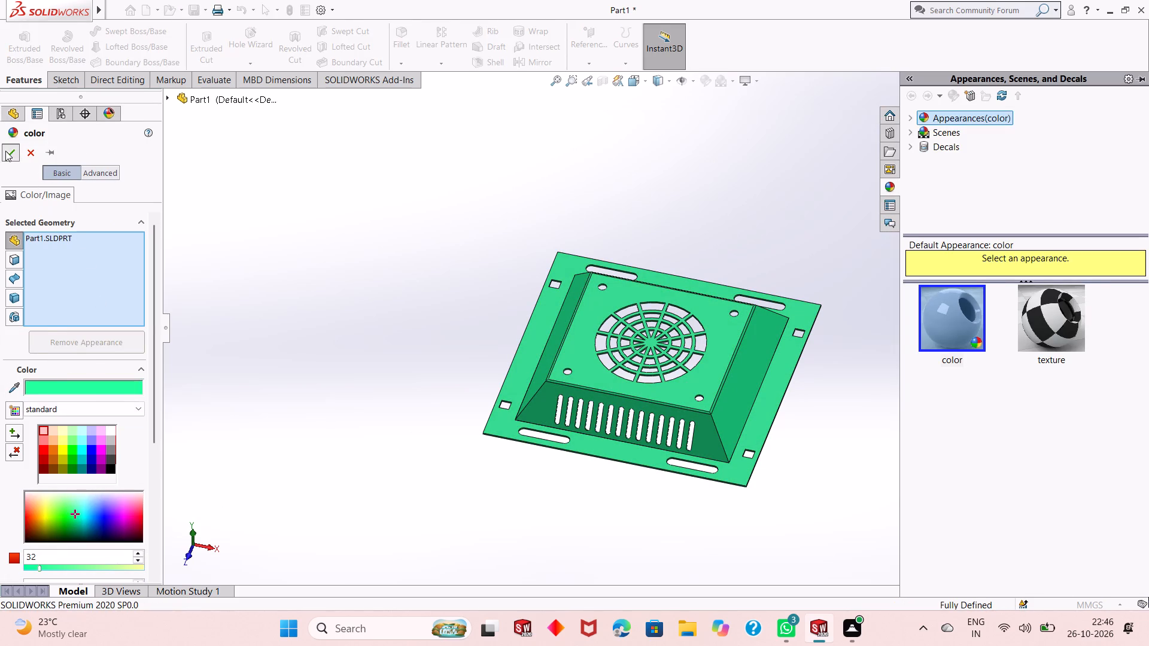
Save the part as "Sheet metal duct cover" in the Dp SolidWorks folder, in SOLIDWORKS Part format.
left_click(756, 245)
scroll(728, 348, "down", 3)
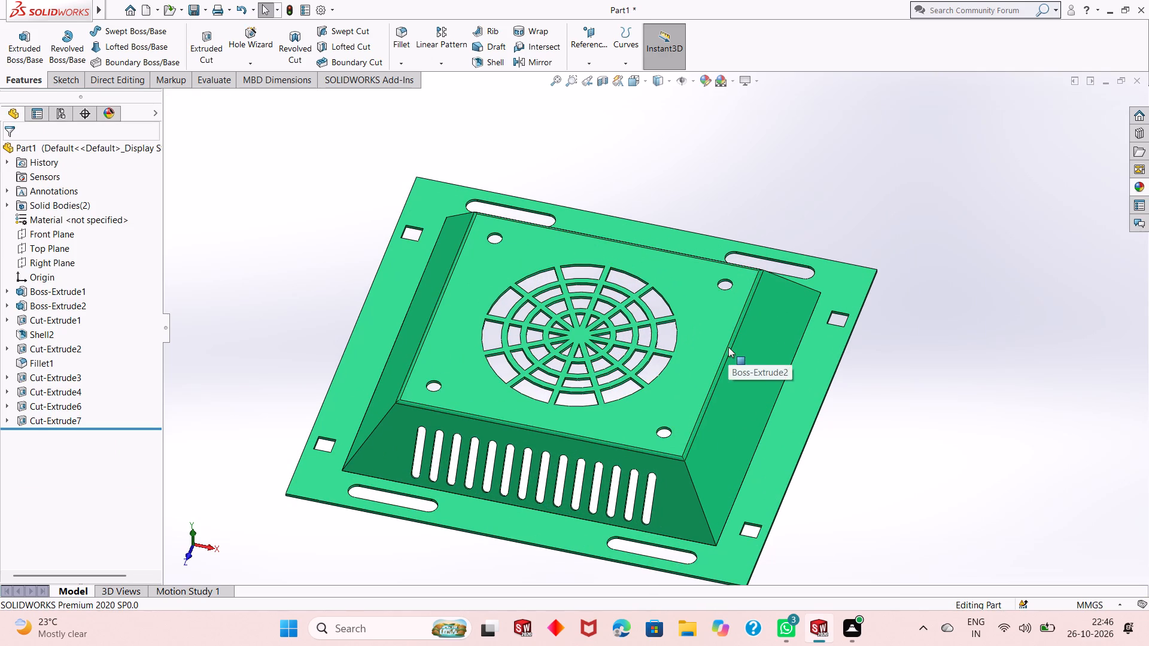
scroll(602, 465, "up", 1)
middle_click_drag(599, 451, 595, 409)
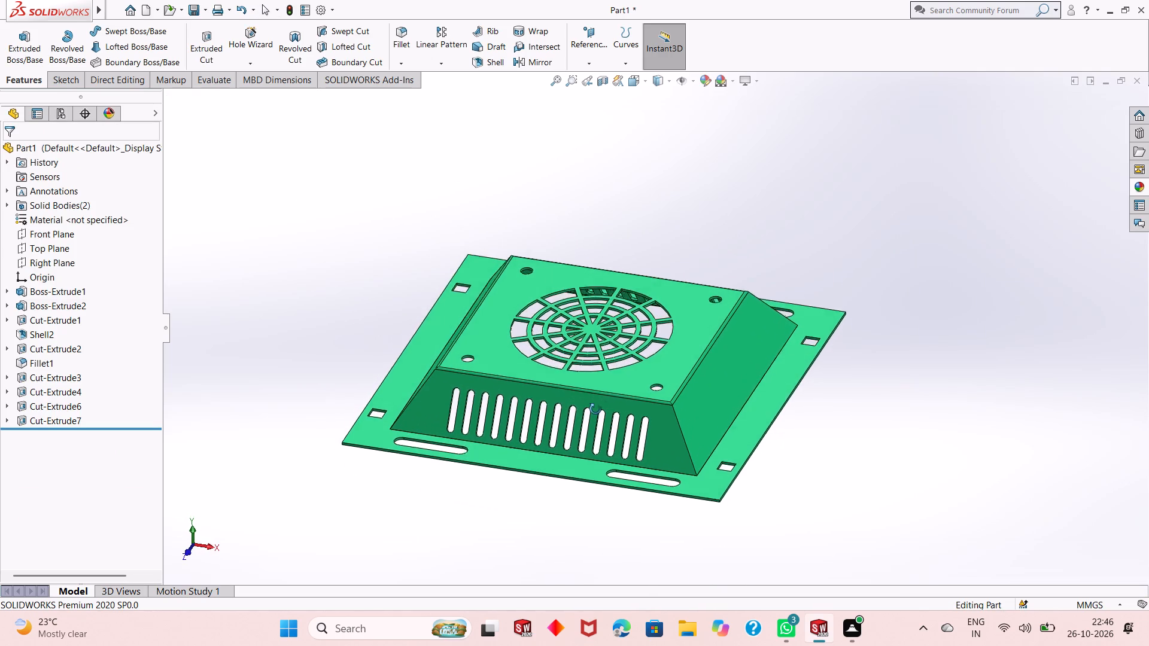
middle_click_drag(595, 409, 595, 429)
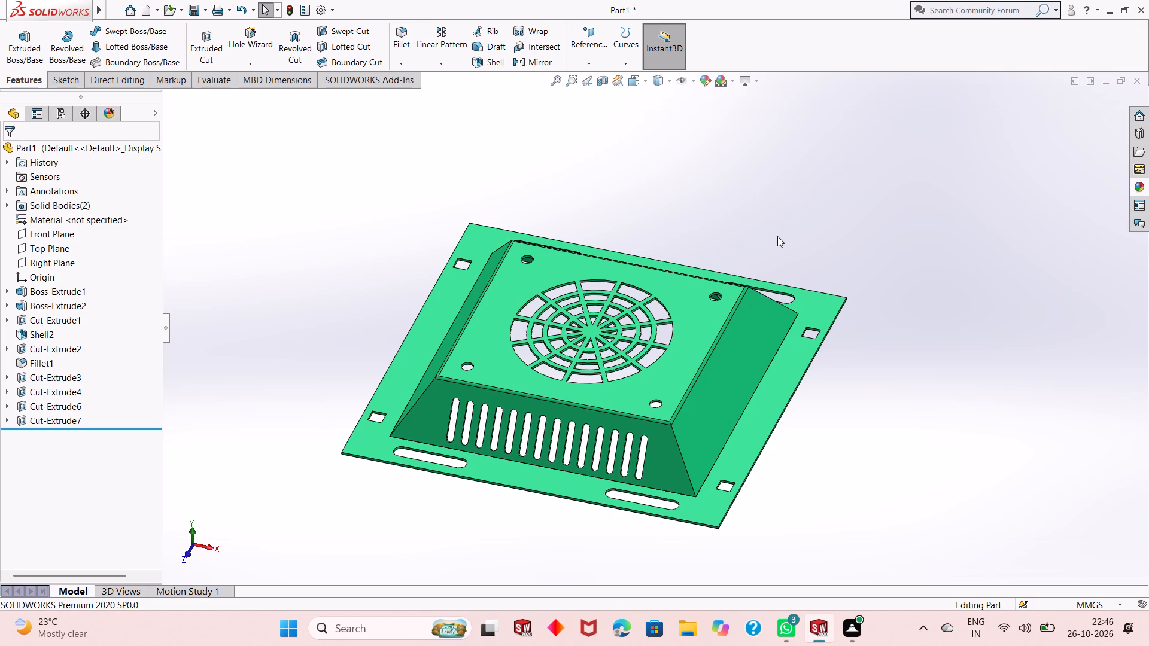
key("ctrl+s")
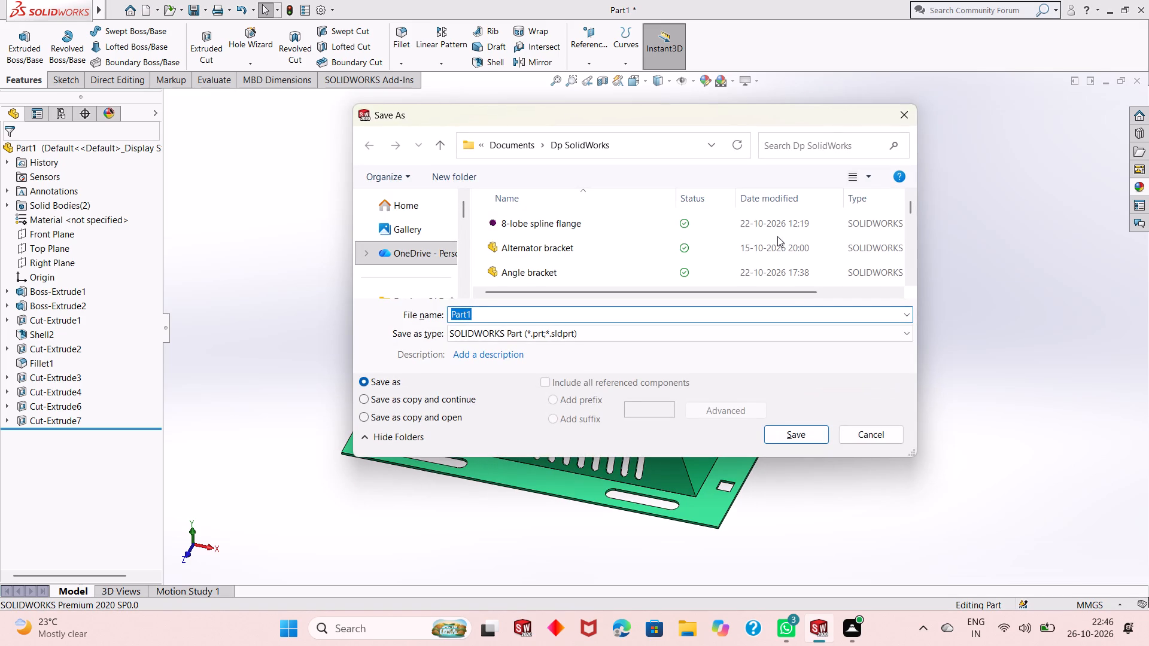
key("BackSpace")
type("Sheet metal")
key("space")
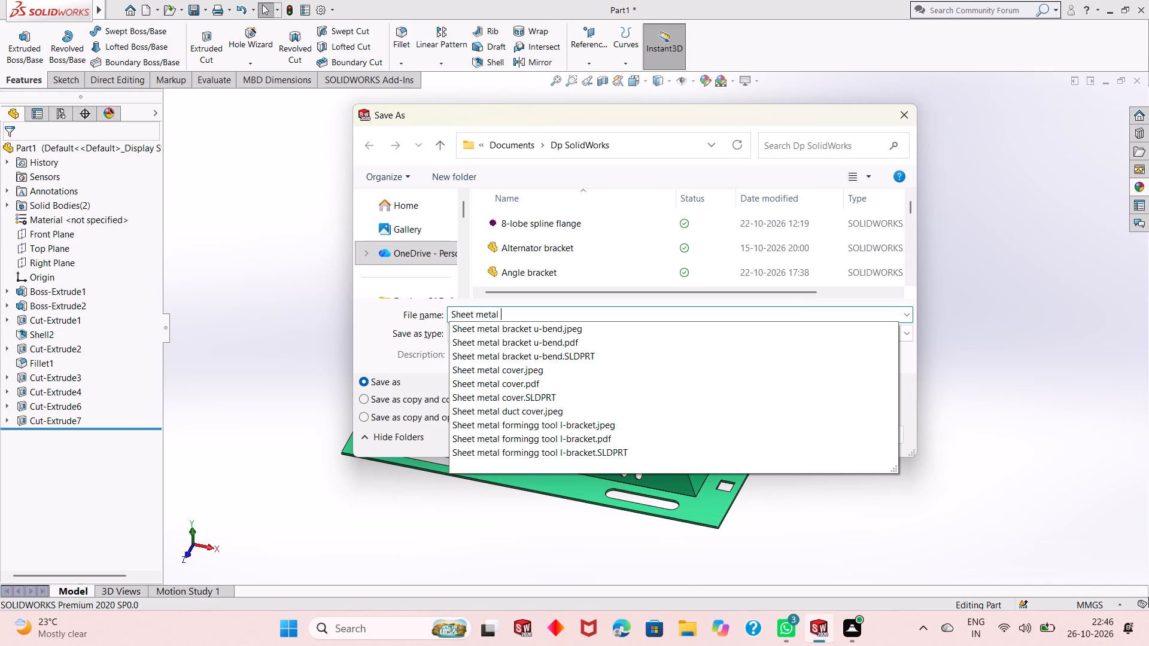
type("duct c")
type("over")
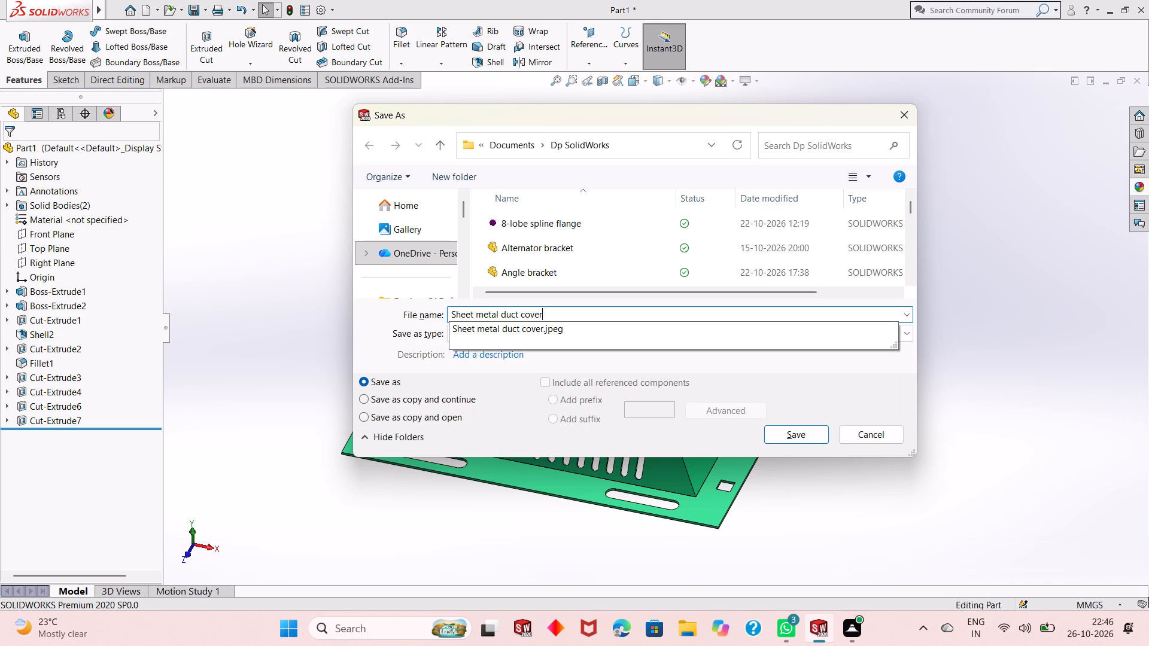
key("Return")
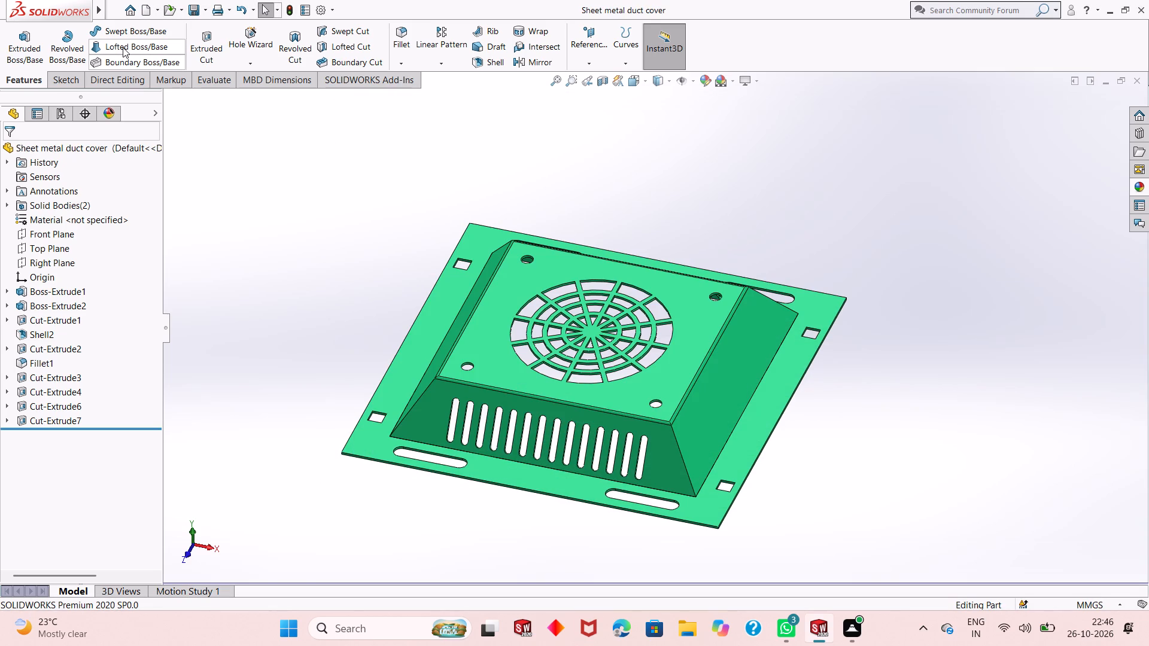
Save a PDF copy of the part as "Sheet metal duct cover" in the Dp SolidWorks folder.
left_click(204, 11)
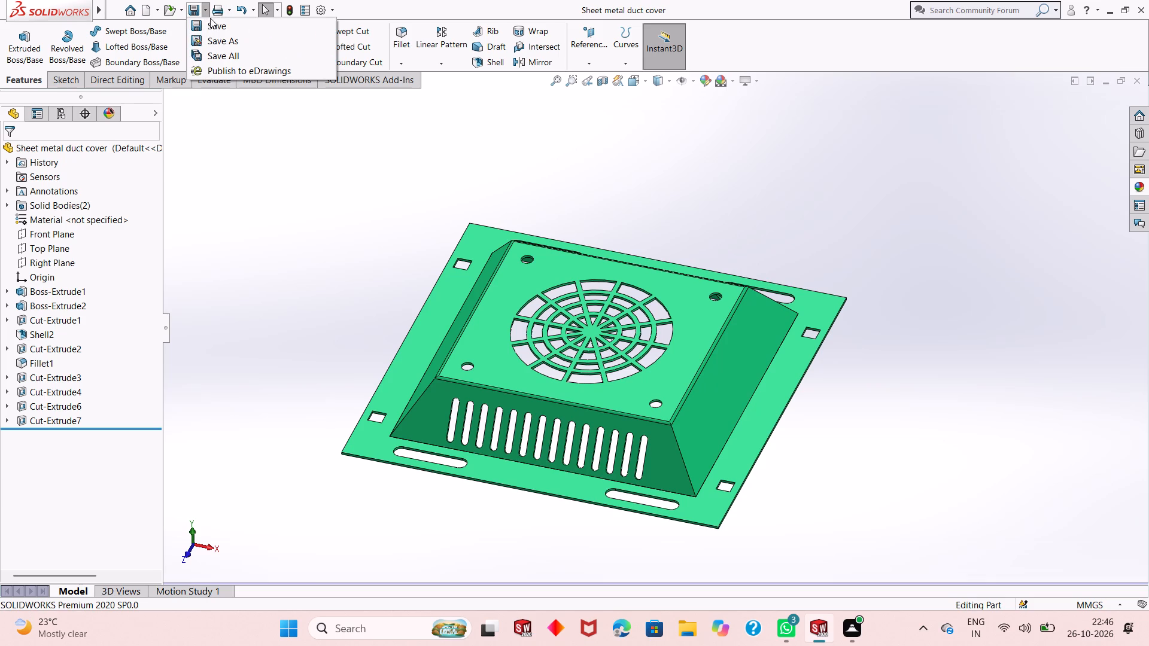
left_click(217, 39)
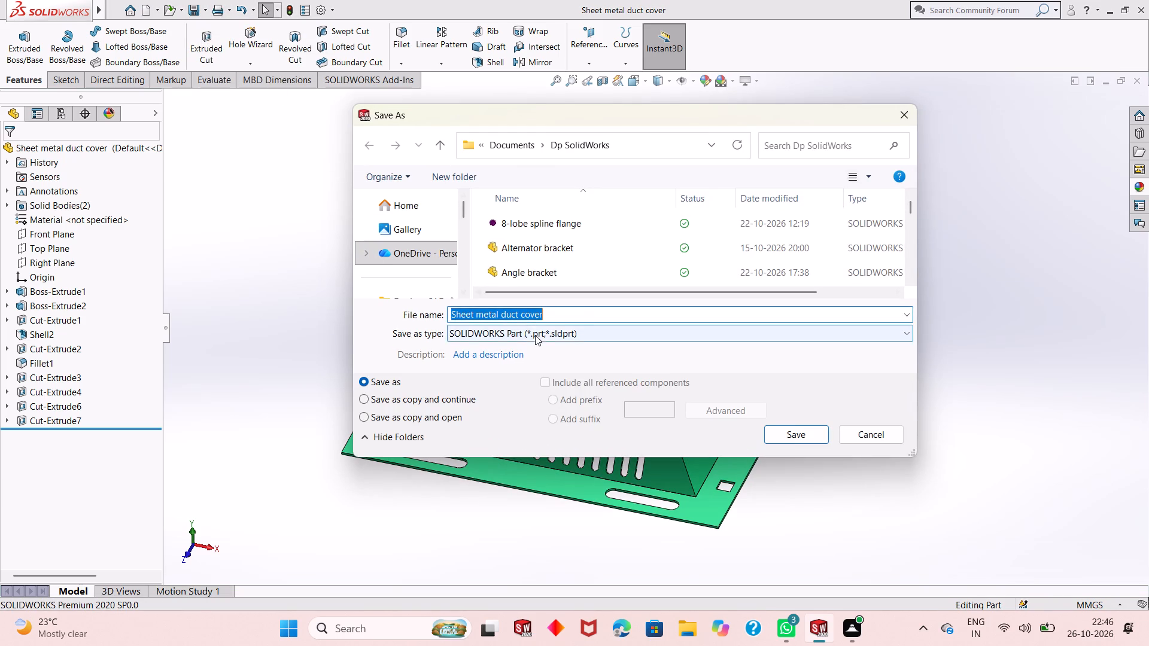
left_click(535, 335)
left_click(598, 93)
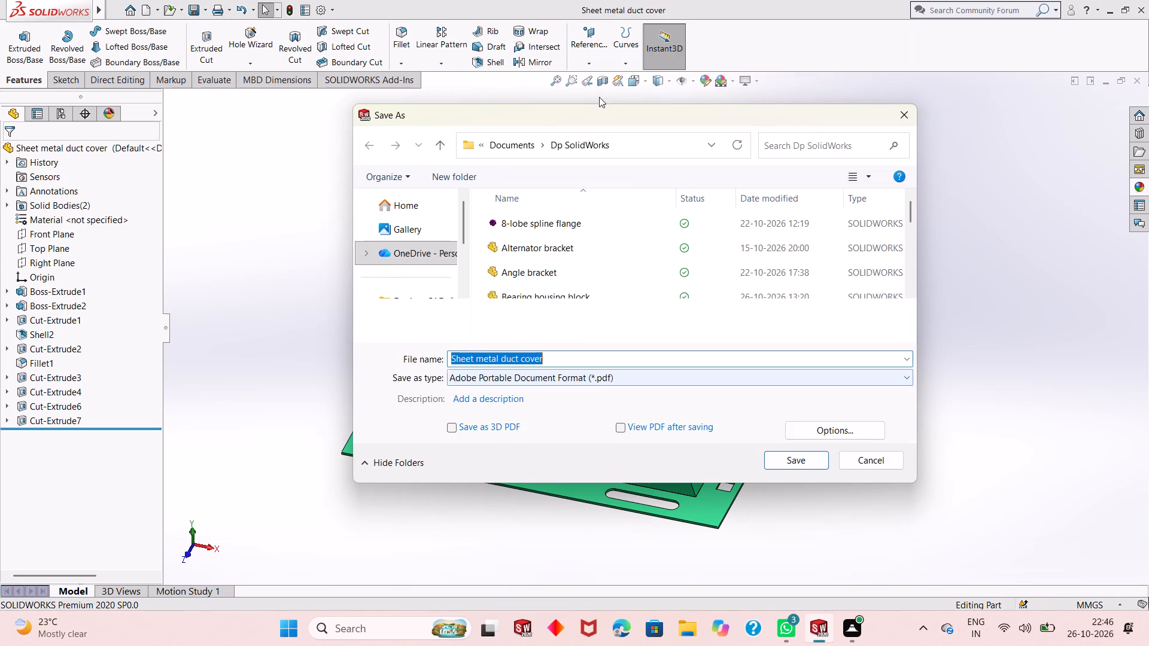
left_click(793, 459)
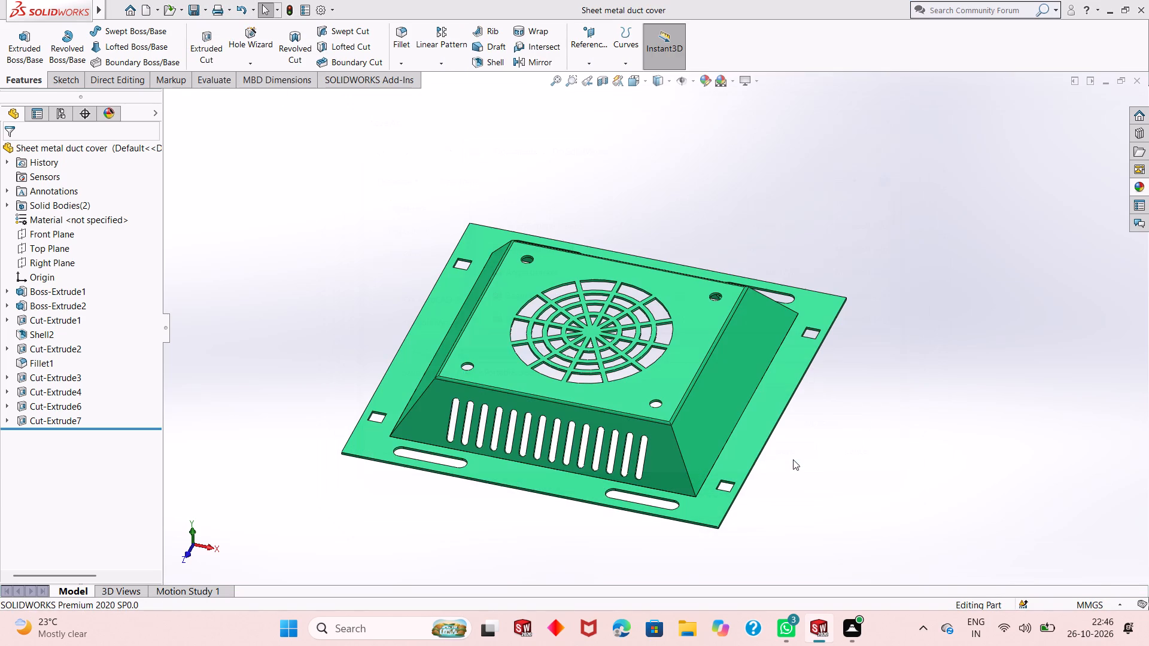